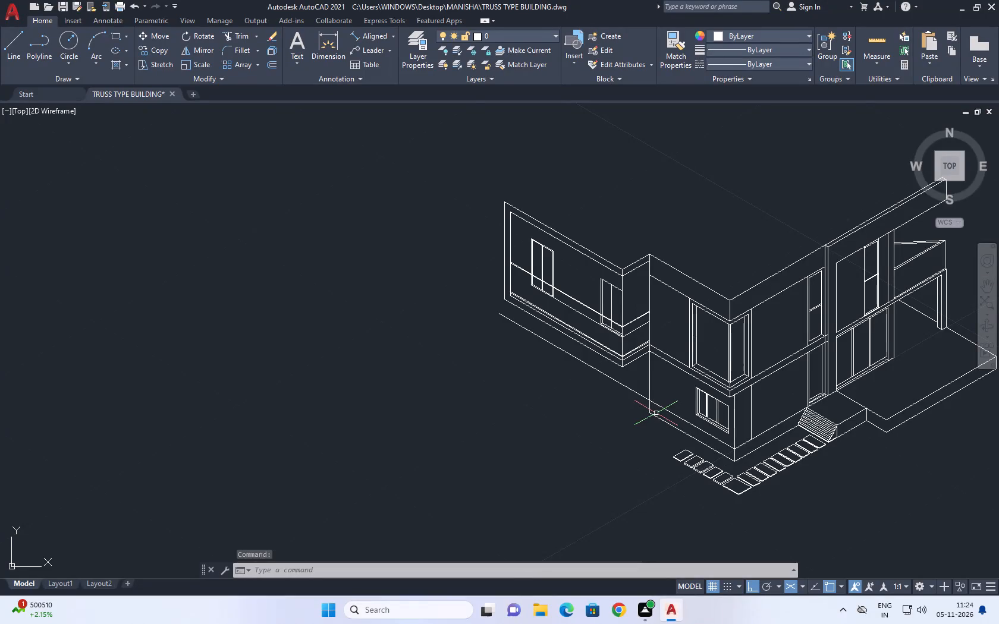
Draw a vertical isometric line from the projecting block's bottom edge, just inside its far corner, down past the base line.
{"action": "middle_click_drag", "start_coordinate": [539, 291], "coordinate": [533, 285]}
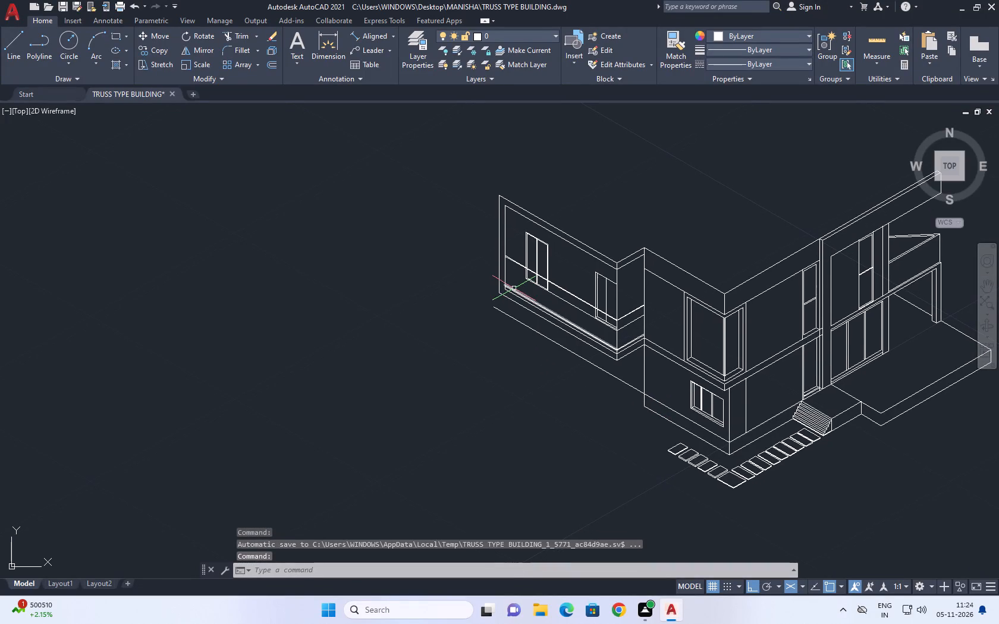
{"action": "middle_click_drag", "start_coordinate": [514, 288], "coordinate": [529, 310]}
{"action": "scroll", "coordinate": [998, 623], "scroll_direction": "up", "scroll_amount": 1}
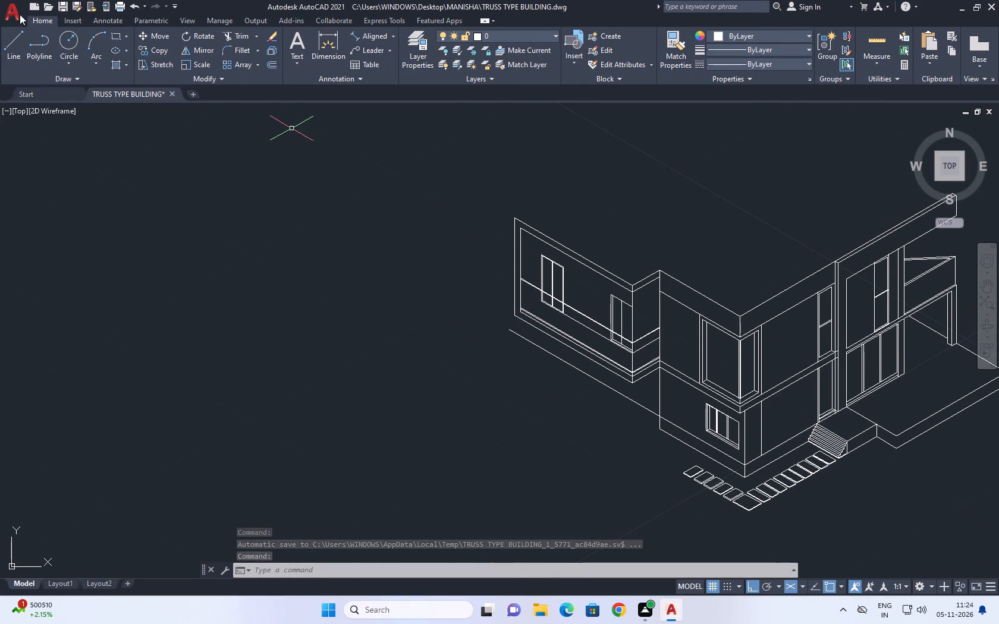
{"action": "left_click", "coordinate": [8, 51]}
{"action": "scroll", "coordinate": [539, 345], "scroll_direction": "up", "scroll_amount": 1}
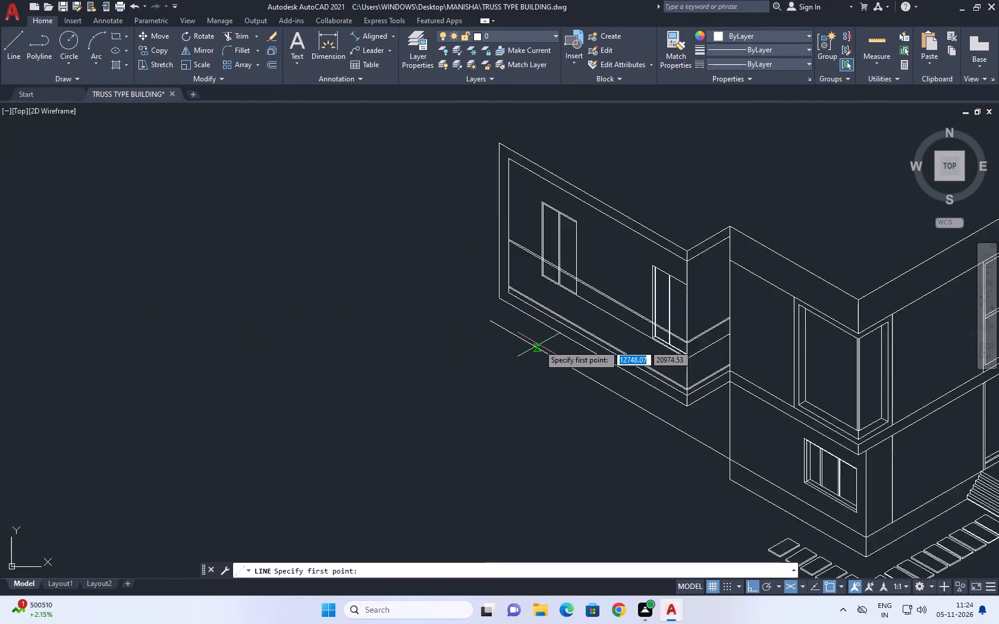
{"action": "scroll", "coordinate": [539, 345], "scroll_direction": "up", "scroll_amount": 2}
{"action": "middle_click_drag", "start_coordinate": [488, 321], "coordinate": [374, 263]}
{"action": "scroll", "coordinate": [353, 244], "scroll_direction": "down", "scroll_amount": 2}
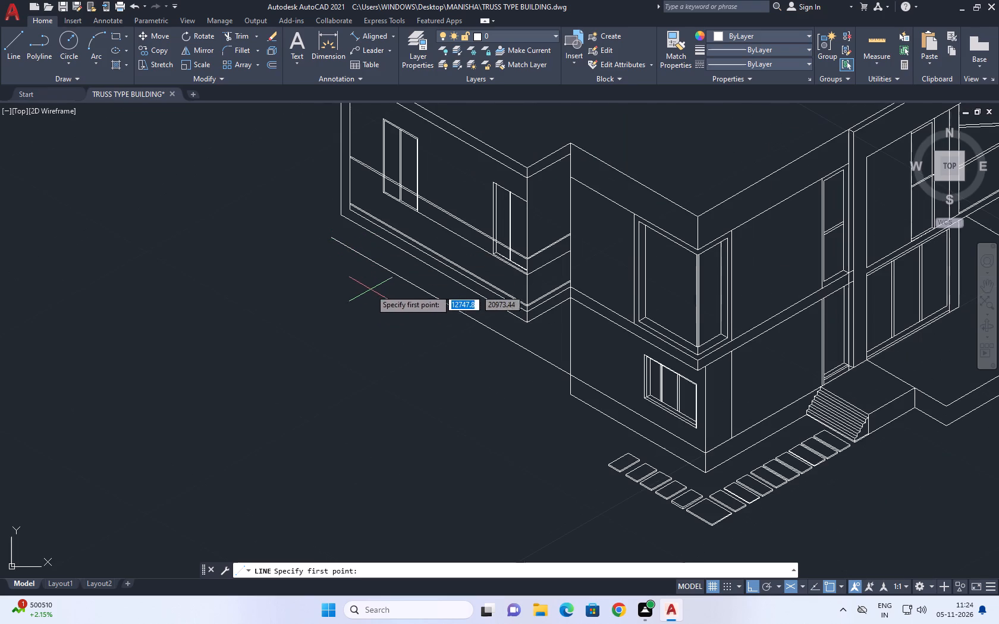
{"action": "scroll", "coordinate": [353, 229], "scroll_direction": "up", "scroll_amount": 2}
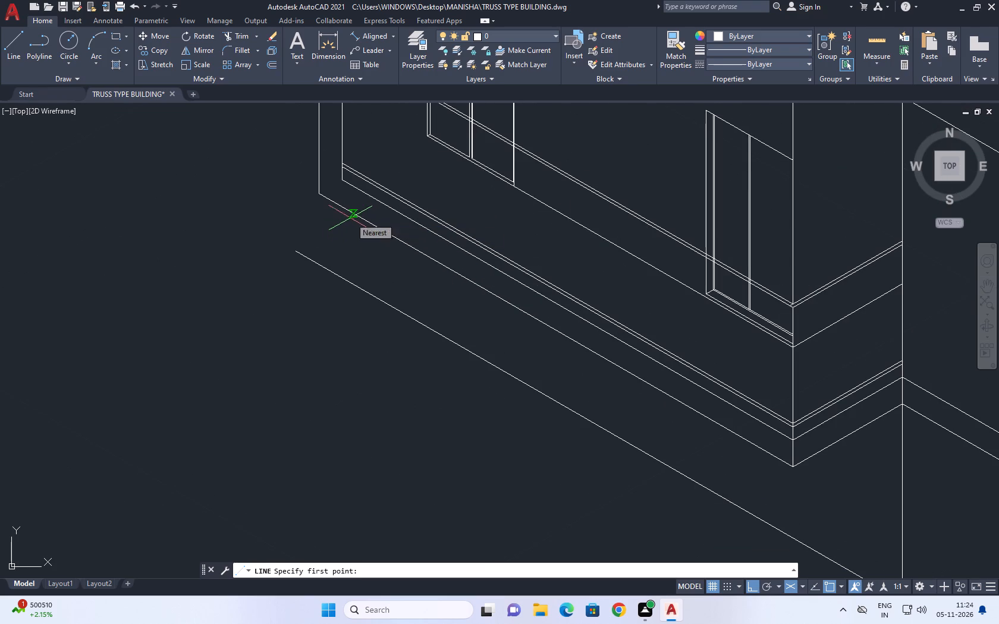
{"action": "left_click", "coordinate": [347, 210]}
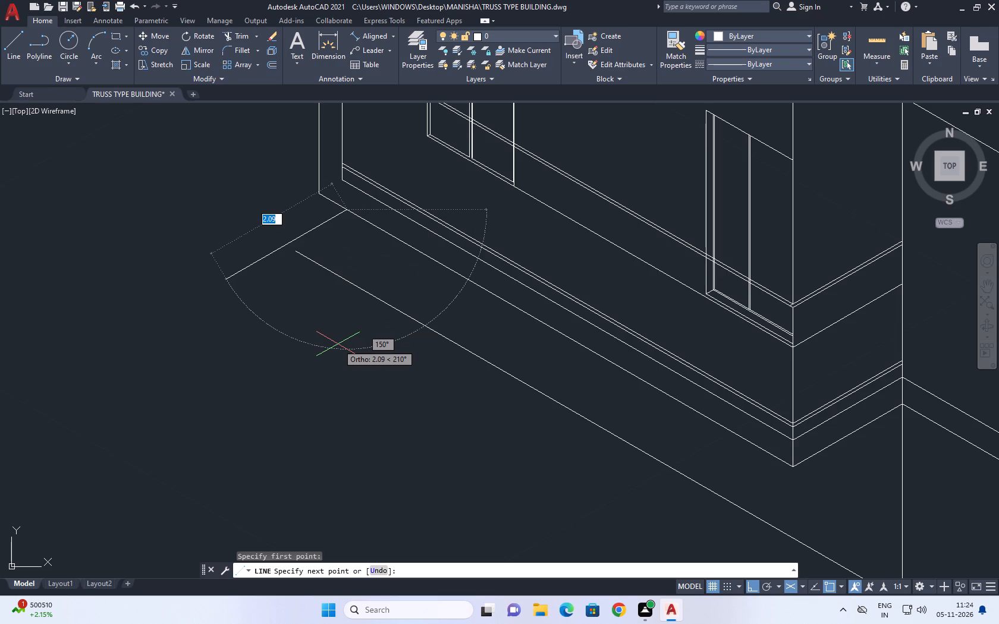
{"action": "key", "text": "F5"}
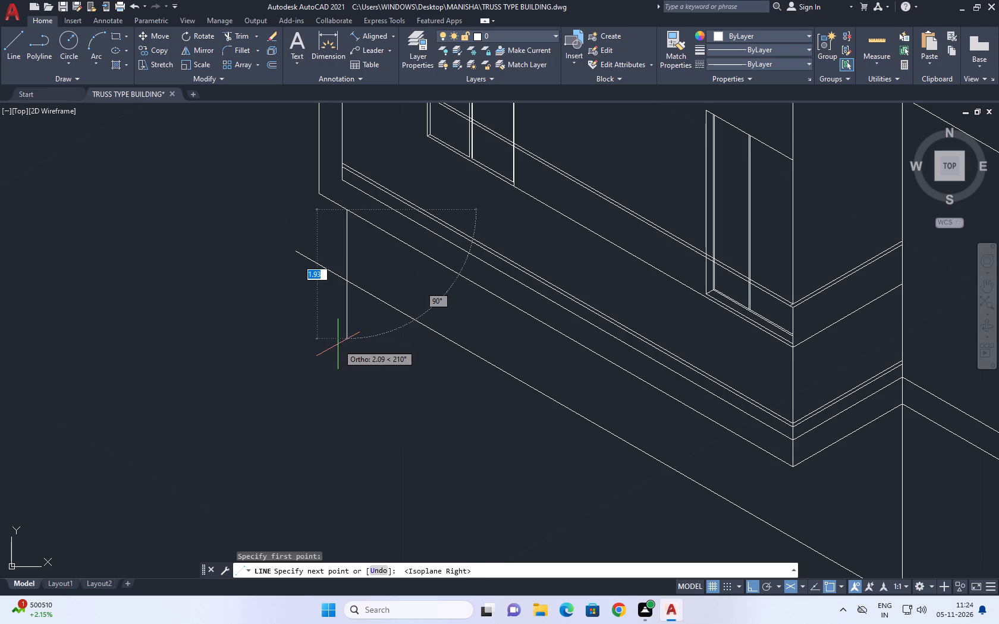
{"action": "scroll", "coordinate": [341, 357], "scroll_direction": "down", "scroll_amount": 2}
{"action": "middle_click_drag", "start_coordinate": [354, 389], "coordinate": [347, 358]}
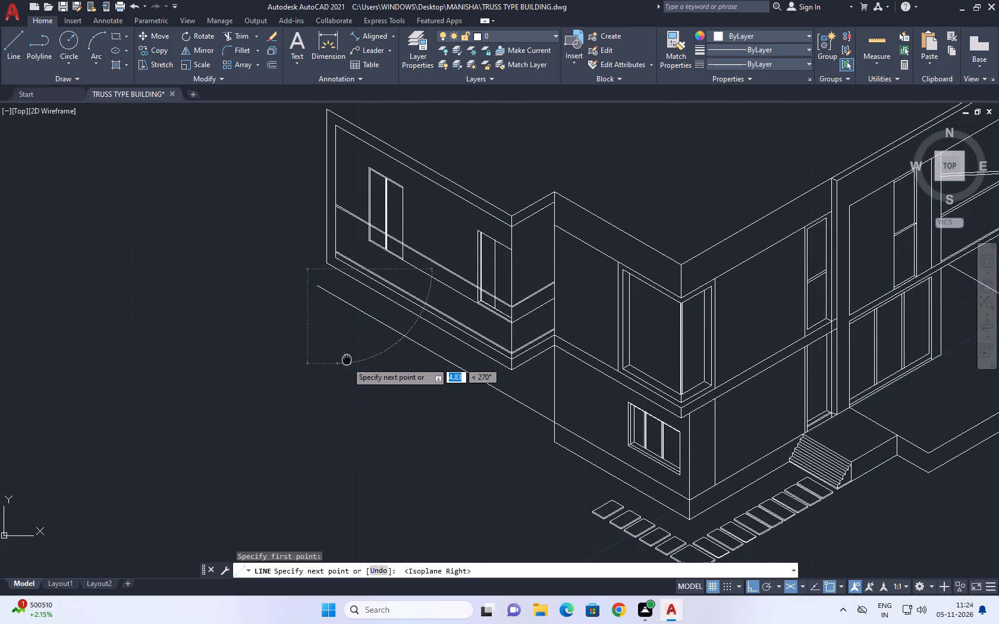
{"action": "middle_click_drag", "start_coordinate": [347, 358], "coordinate": [347, 358]}
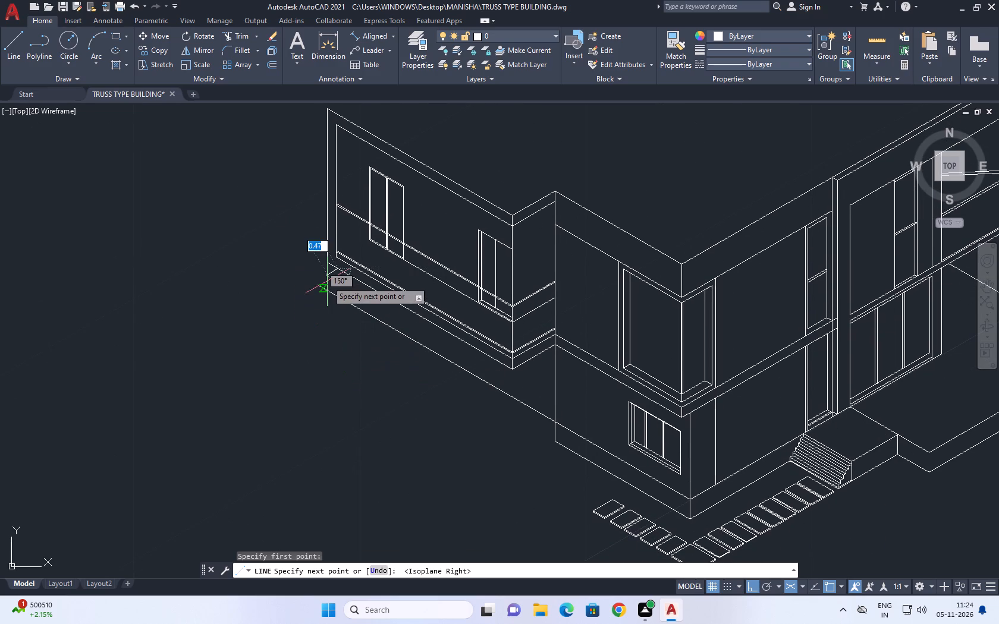
{"action": "scroll", "coordinate": [327, 281], "scroll_direction": "up", "scroll_amount": 2}
{"action": "scroll", "coordinate": [337, 355], "scroll_direction": "up", "scroll_amount": 1}
{"action": "left_click", "coordinate": [337, 356]}
{"action": "key", "text": "space"}
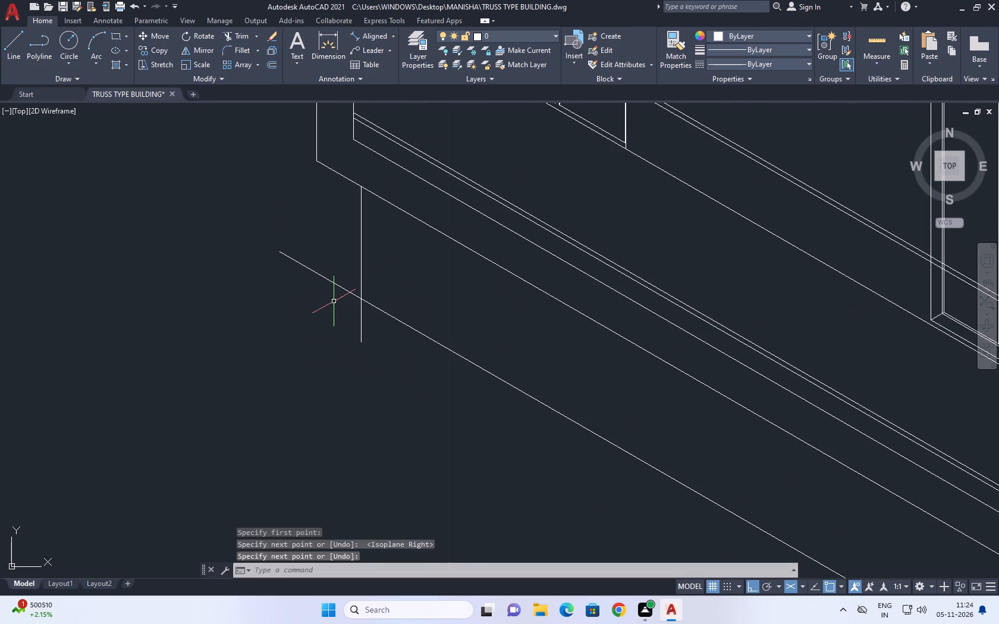
Trim the base line's overrun beyond the new vertical line and the vertical line's overrun below the base line.
{"action": "type", "text": "TR"}
{"action": "key", "text": "space"}
{"action": "left_click", "coordinate": [310, 256]}
{"action": "left_click", "coordinate": [358, 345]}
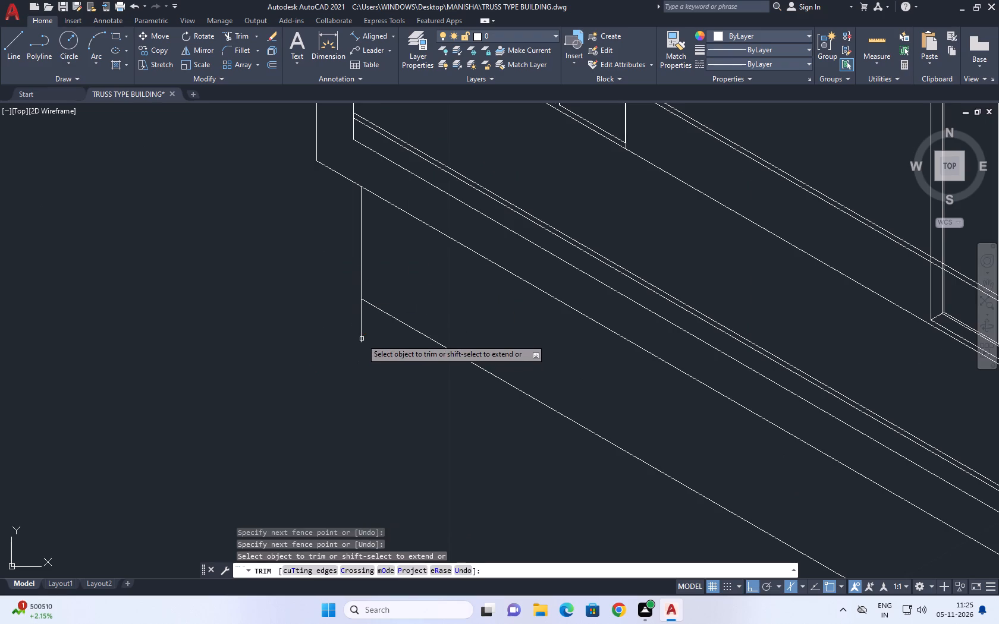
{"action": "left_click", "coordinate": [362, 339]}
{"action": "scroll", "coordinate": [334, 337], "scroll_direction": "down", "scroll_amount": 4}
{"action": "key", "text": "space"}
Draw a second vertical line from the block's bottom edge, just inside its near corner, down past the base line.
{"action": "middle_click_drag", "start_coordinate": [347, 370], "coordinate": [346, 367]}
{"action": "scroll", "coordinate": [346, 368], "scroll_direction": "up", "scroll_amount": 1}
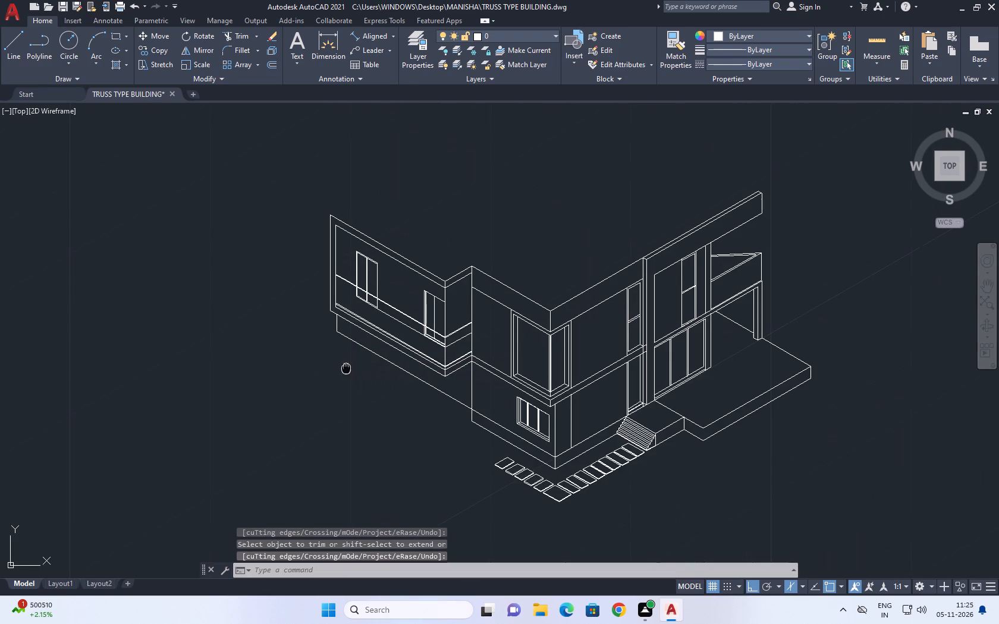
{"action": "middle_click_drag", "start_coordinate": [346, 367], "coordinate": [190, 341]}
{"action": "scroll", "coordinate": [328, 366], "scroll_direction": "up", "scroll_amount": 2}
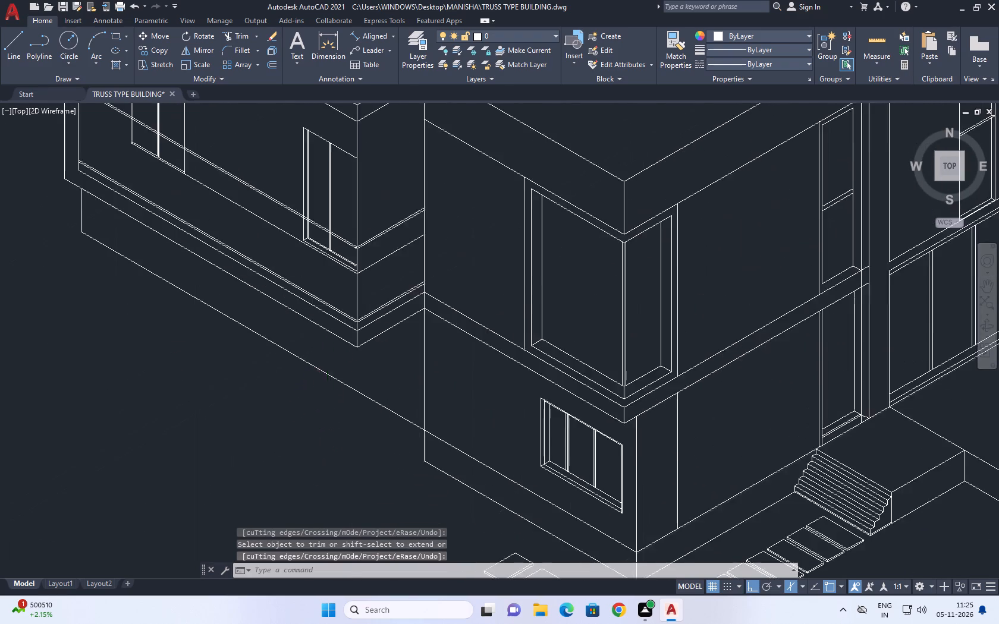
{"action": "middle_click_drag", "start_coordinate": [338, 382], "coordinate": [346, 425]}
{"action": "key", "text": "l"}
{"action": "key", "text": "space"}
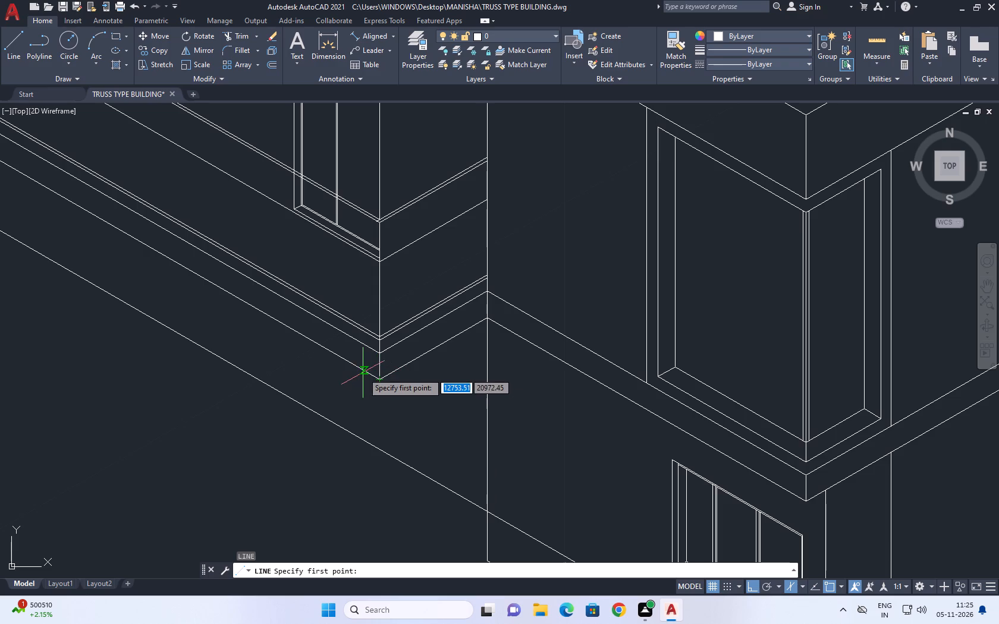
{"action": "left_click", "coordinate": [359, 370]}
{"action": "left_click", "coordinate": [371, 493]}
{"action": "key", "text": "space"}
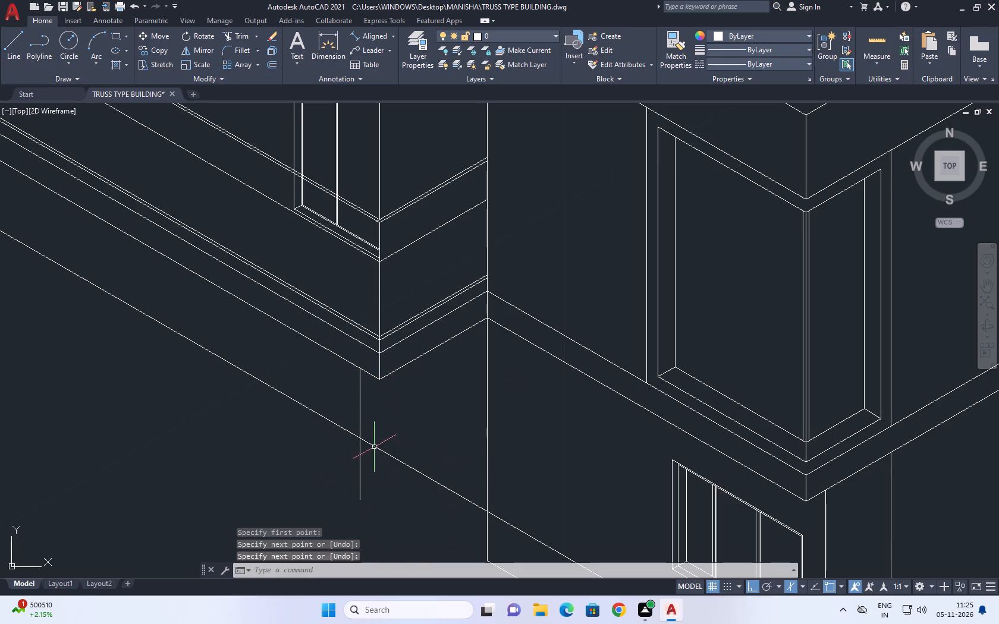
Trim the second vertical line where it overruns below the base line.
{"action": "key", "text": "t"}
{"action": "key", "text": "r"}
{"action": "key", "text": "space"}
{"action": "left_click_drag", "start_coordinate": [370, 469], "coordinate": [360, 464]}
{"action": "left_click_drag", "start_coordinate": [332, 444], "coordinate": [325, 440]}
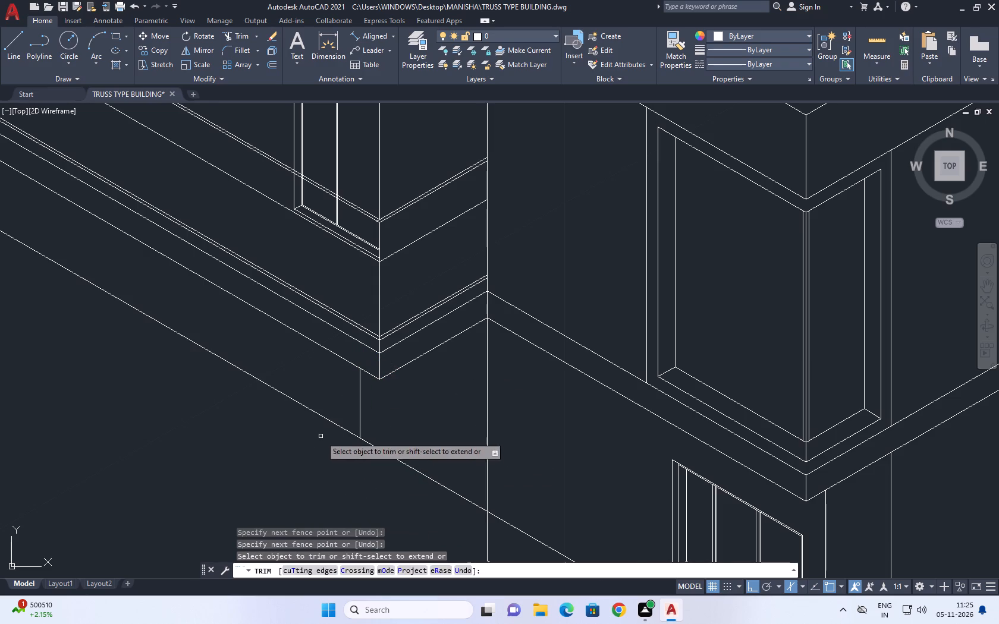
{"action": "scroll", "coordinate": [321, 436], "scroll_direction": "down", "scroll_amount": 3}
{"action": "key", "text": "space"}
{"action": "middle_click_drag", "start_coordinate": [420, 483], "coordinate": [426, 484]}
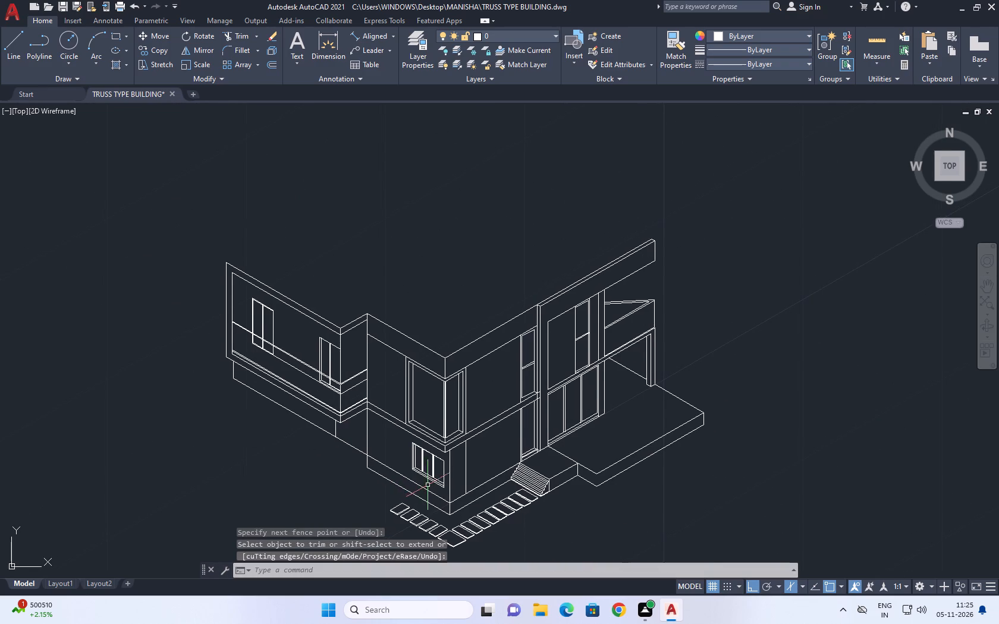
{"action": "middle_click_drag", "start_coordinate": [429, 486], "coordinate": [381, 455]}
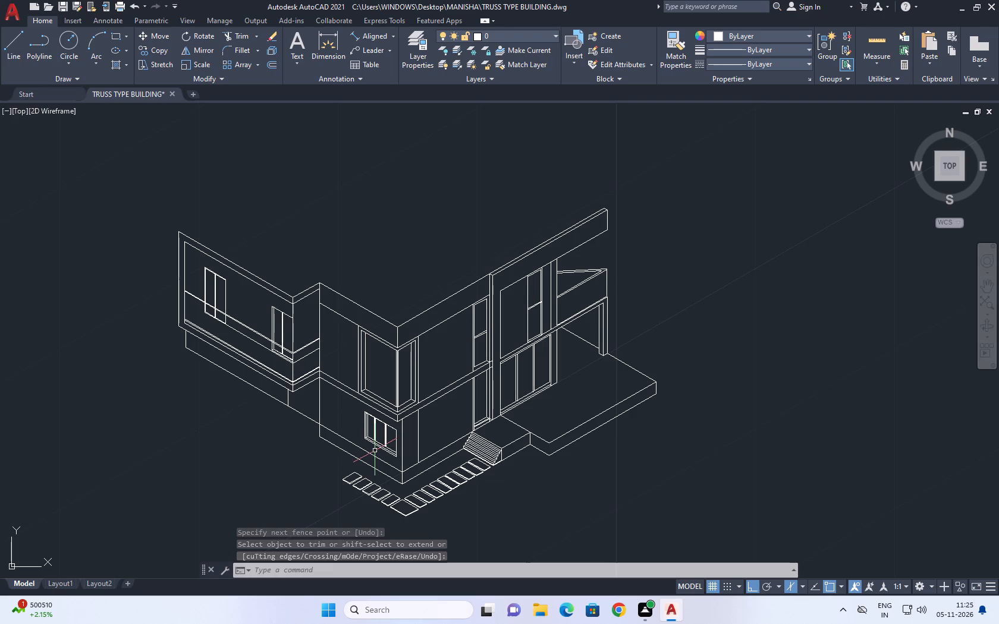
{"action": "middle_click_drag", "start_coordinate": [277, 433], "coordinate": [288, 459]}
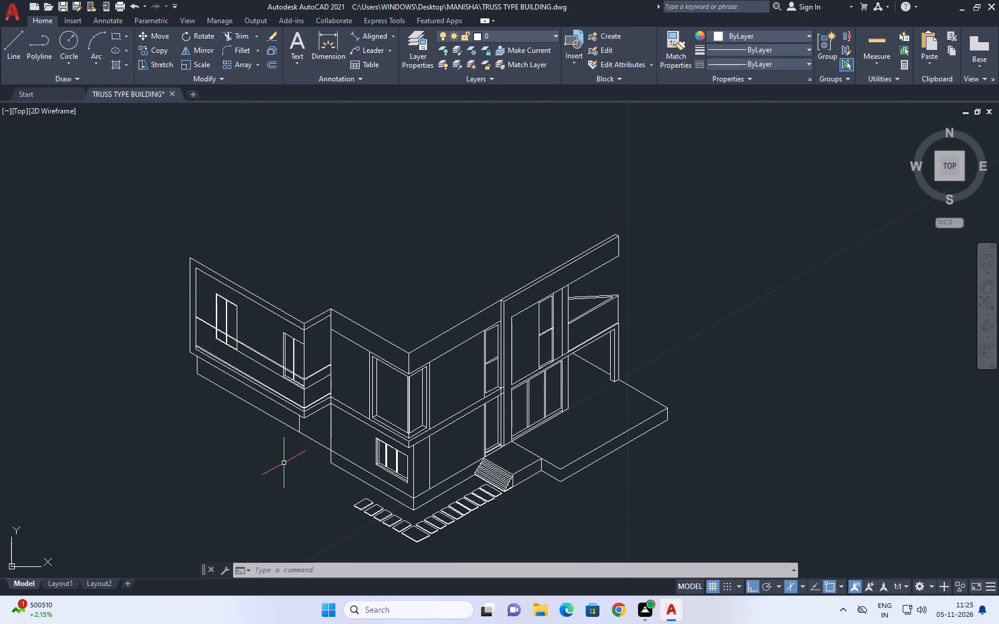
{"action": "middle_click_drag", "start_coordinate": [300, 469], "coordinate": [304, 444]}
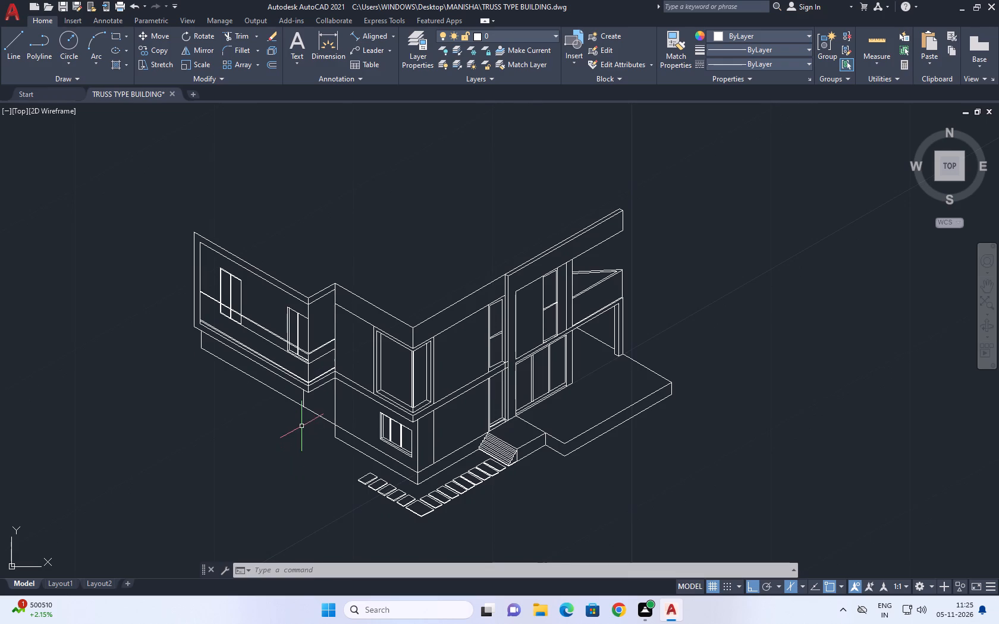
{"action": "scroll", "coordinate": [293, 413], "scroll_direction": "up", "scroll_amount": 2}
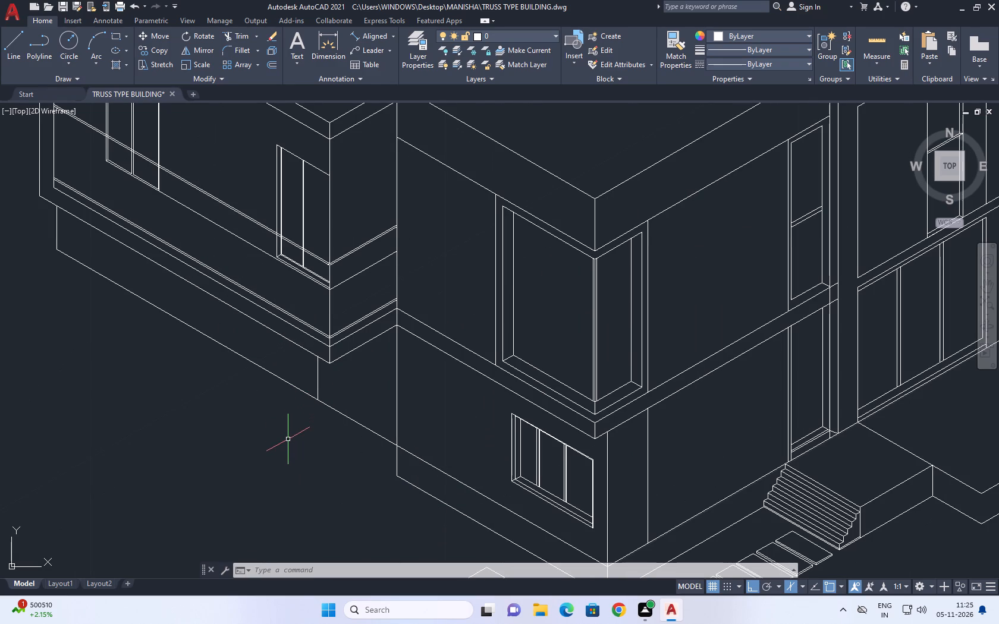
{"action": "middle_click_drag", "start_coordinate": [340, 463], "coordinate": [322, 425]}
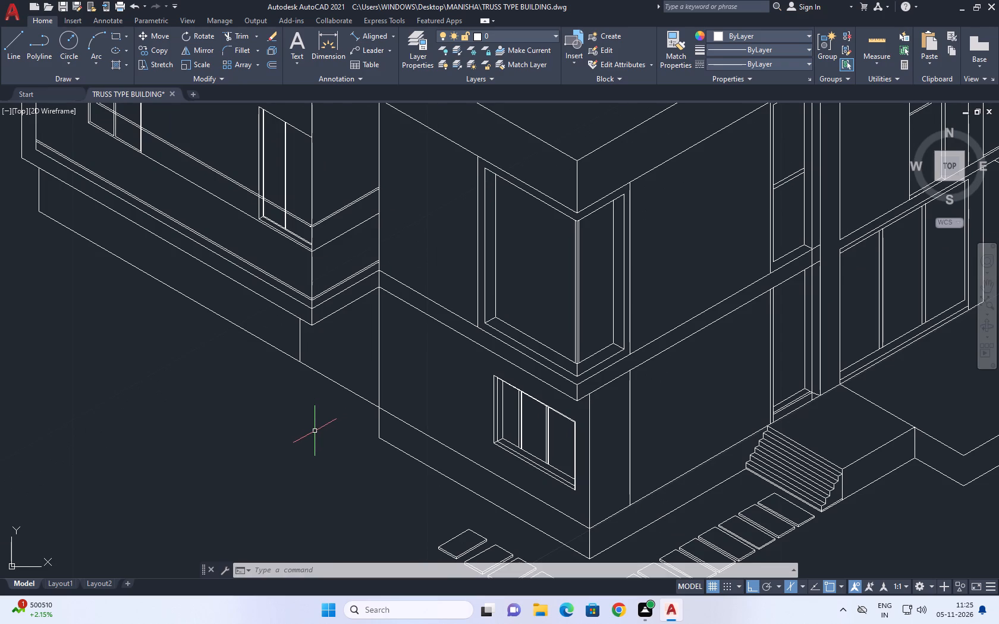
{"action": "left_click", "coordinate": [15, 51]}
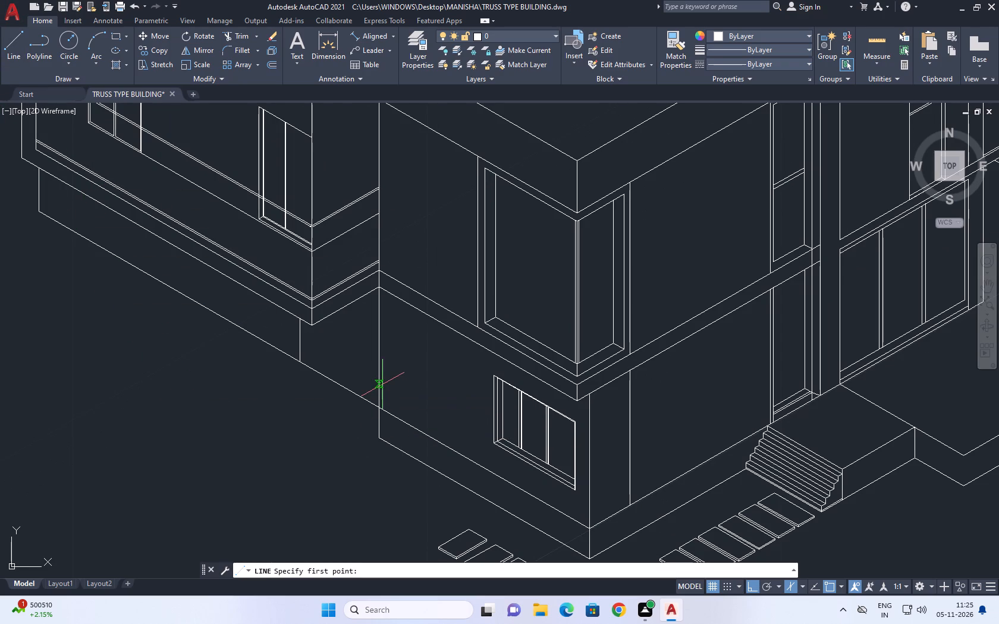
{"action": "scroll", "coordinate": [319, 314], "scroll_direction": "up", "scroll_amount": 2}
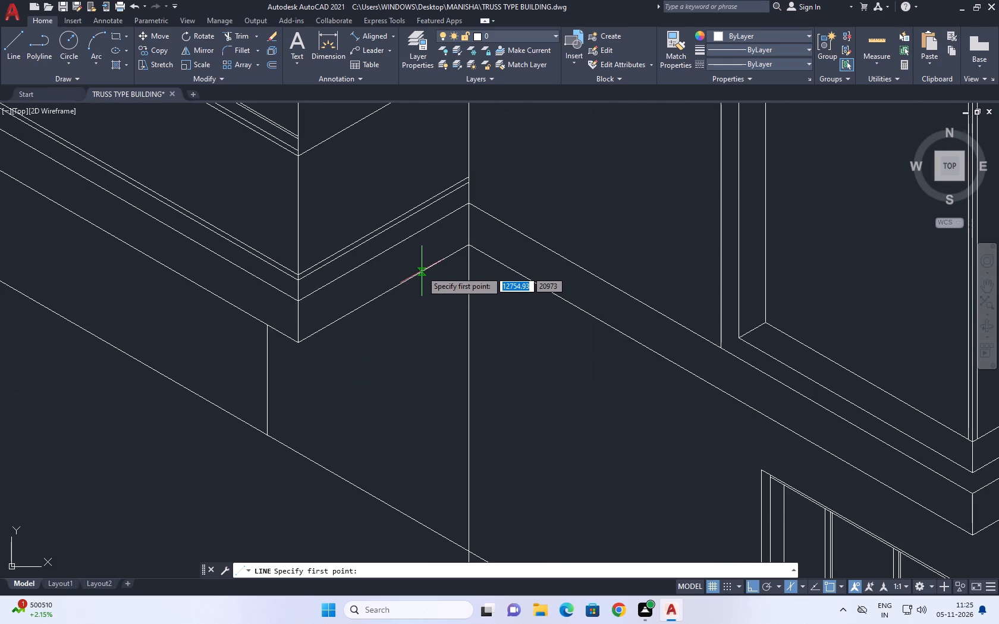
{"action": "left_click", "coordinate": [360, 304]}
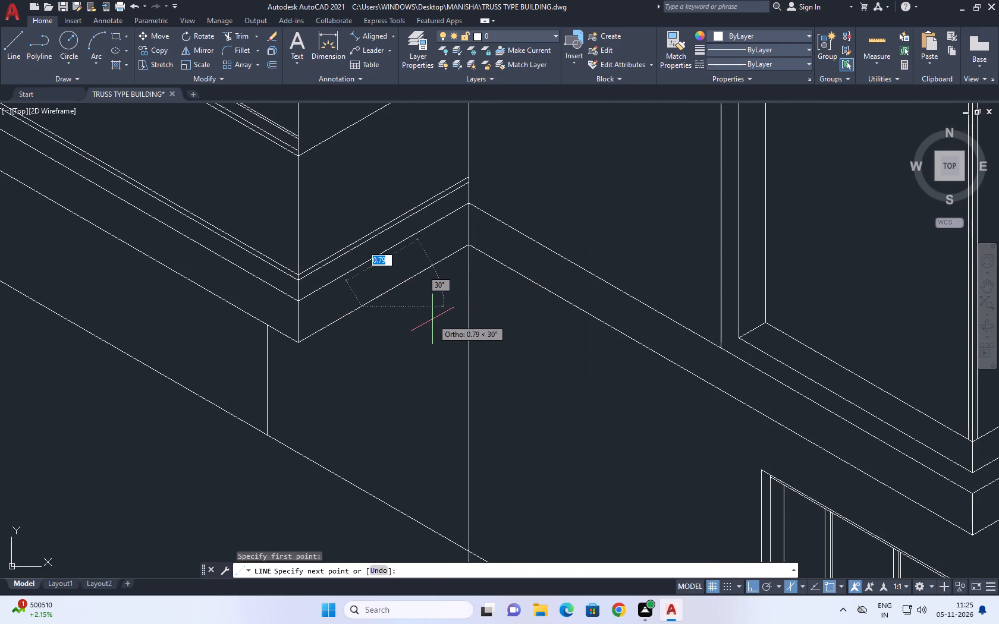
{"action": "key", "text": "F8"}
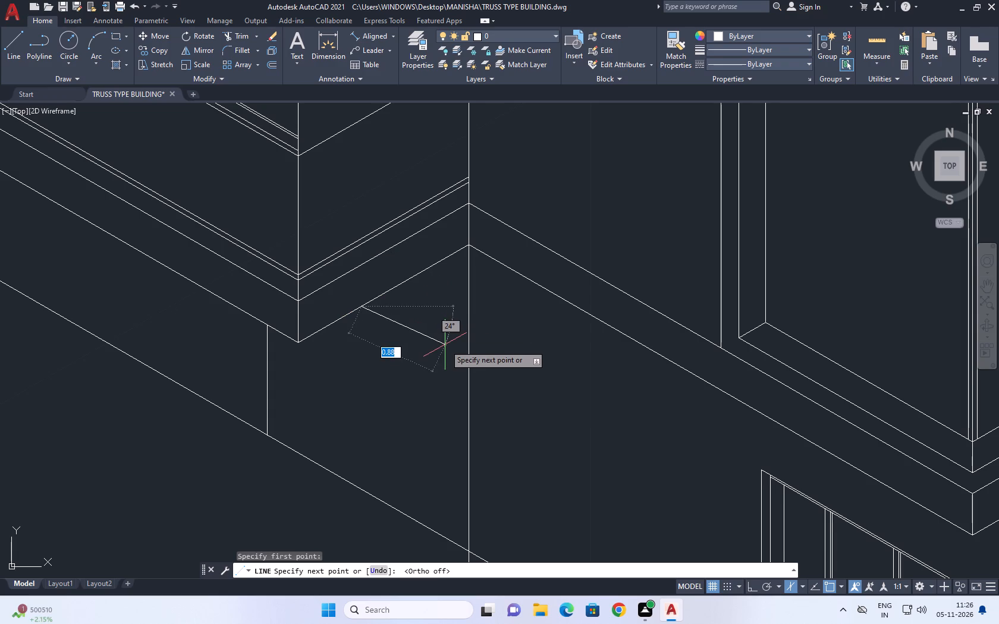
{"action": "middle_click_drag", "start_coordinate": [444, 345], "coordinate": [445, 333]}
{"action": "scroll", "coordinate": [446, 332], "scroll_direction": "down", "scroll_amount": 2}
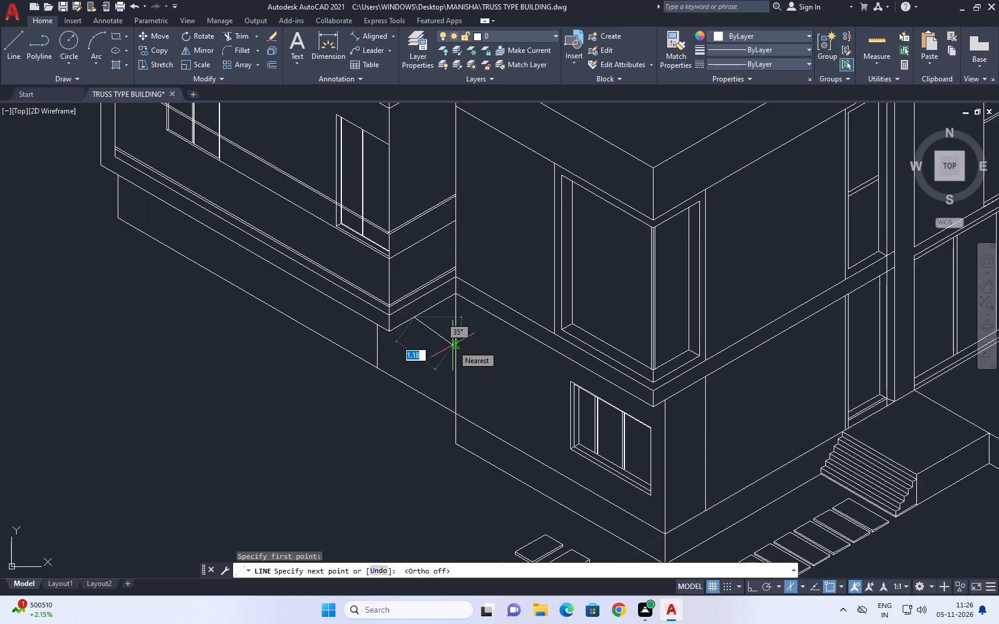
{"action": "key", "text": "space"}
Trim away the main wall's vertical edge between the block's underside and the base line, and the short vertical line near the block's near corner.
{"action": "scroll", "coordinate": [451, 354], "scroll_direction": "up", "scroll_amount": 1}
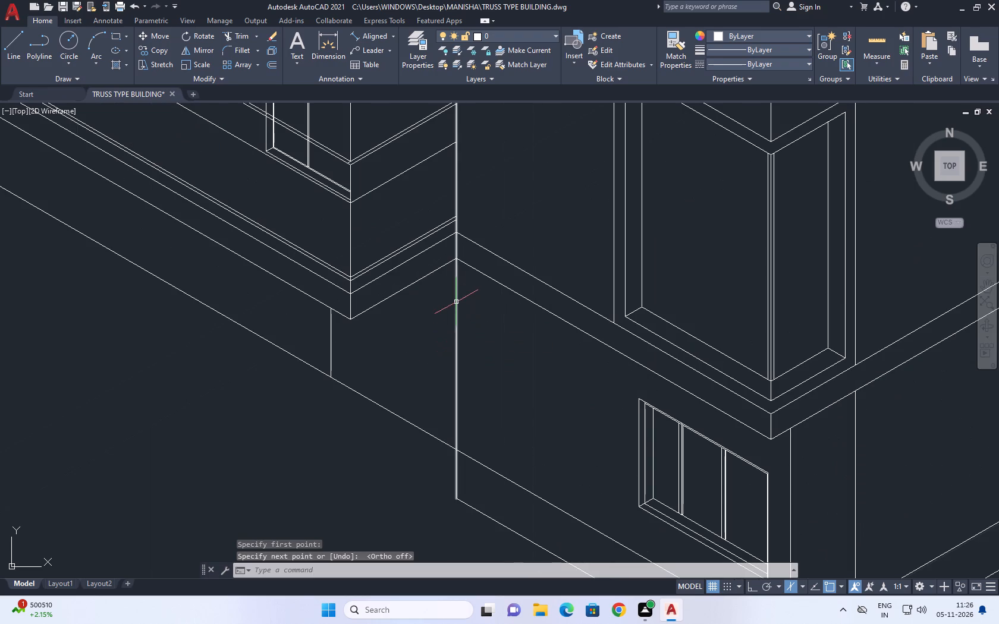
{"action": "middle_click_drag", "start_coordinate": [403, 337], "coordinate": [426, 385]}
{"action": "type", "text": "TR"}
{"action": "key", "text": "space"}
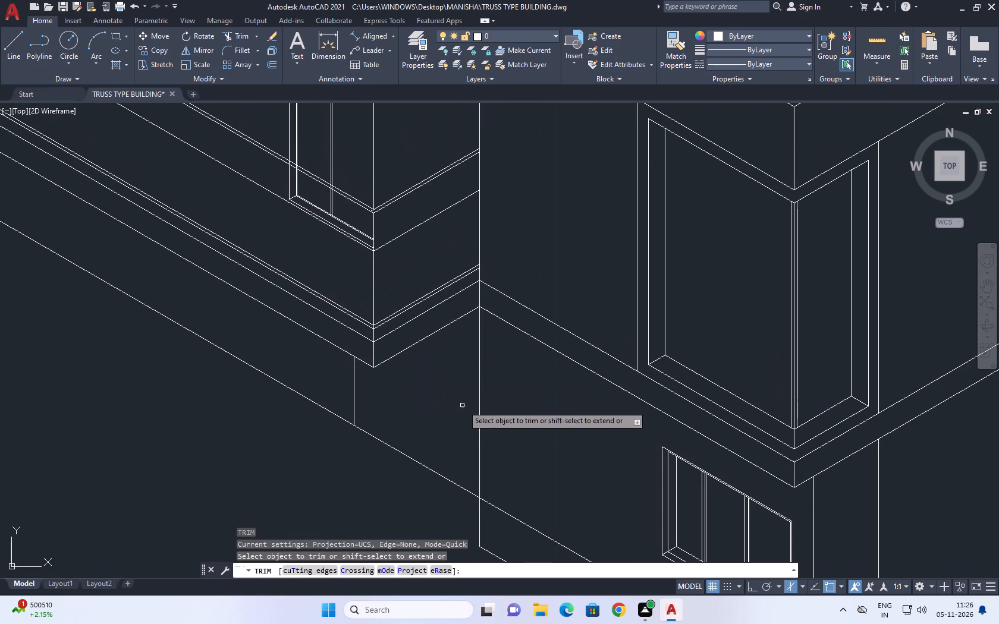
{"action": "middle_click_drag", "start_coordinate": [464, 404], "coordinate": [433, 333]}
{"action": "scroll", "coordinate": [434, 338], "scroll_direction": "up", "scroll_amount": 1}
{"action": "left_click", "coordinate": [500, 406]}
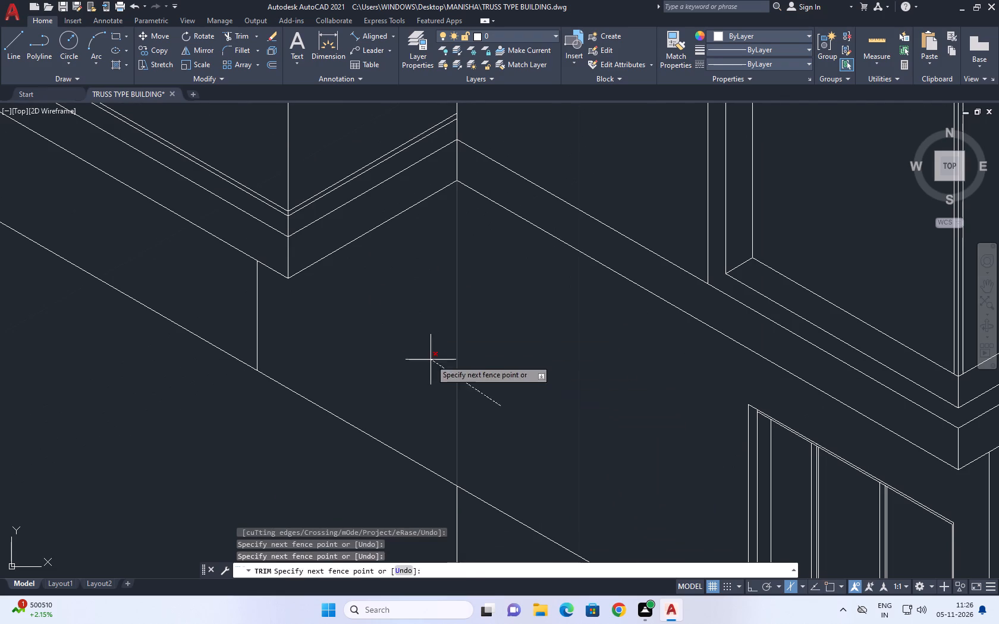
{"action": "left_click", "coordinate": [429, 360]}
{"action": "left_click", "coordinate": [323, 353]}
{"action": "left_click", "coordinate": [234, 296]}
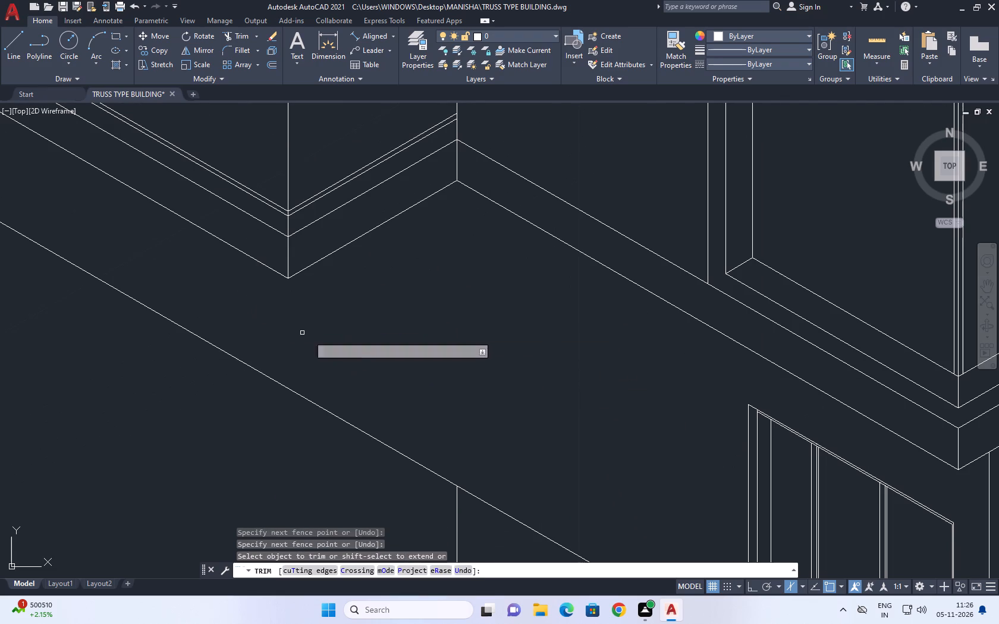
{"action": "scroll", "coordinate": [424, 366], "scroll_direction": "down", "scroll_amount": 3}
{"action": "key", "text": "space"}
Draw a line about 1.24 long at 330° from the block's short bottom edge, continuing about 2.61 straight down past the base line.
{"action": "scroll", "coordinate": [421, 330], "scroll_direction": "up", "scroll_amount": 2}
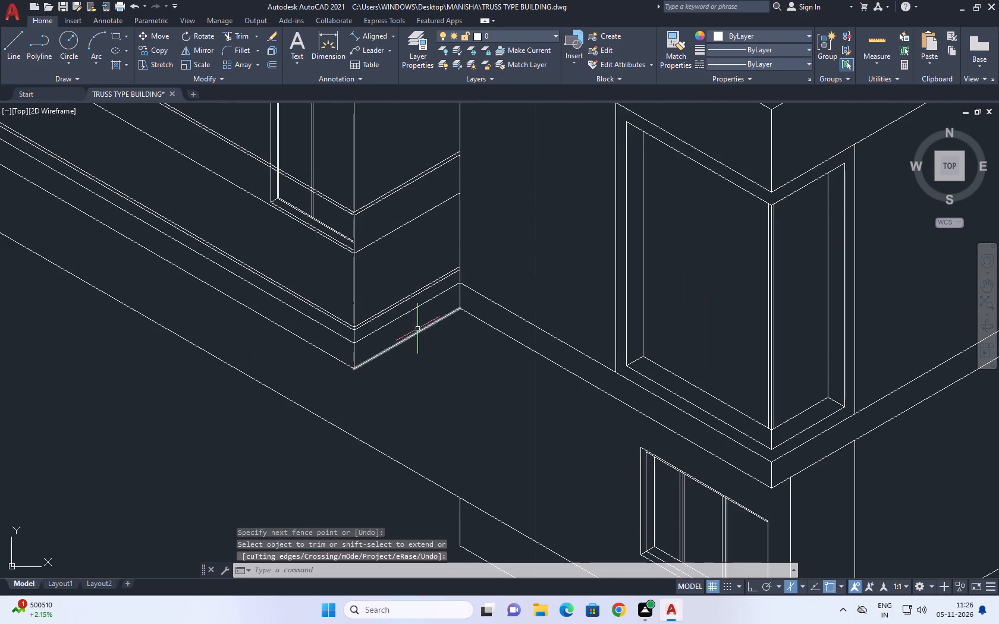
{"action": "middle_click_drag", "start_coordinate": [414, 326], "coordinate": [426, 334]}
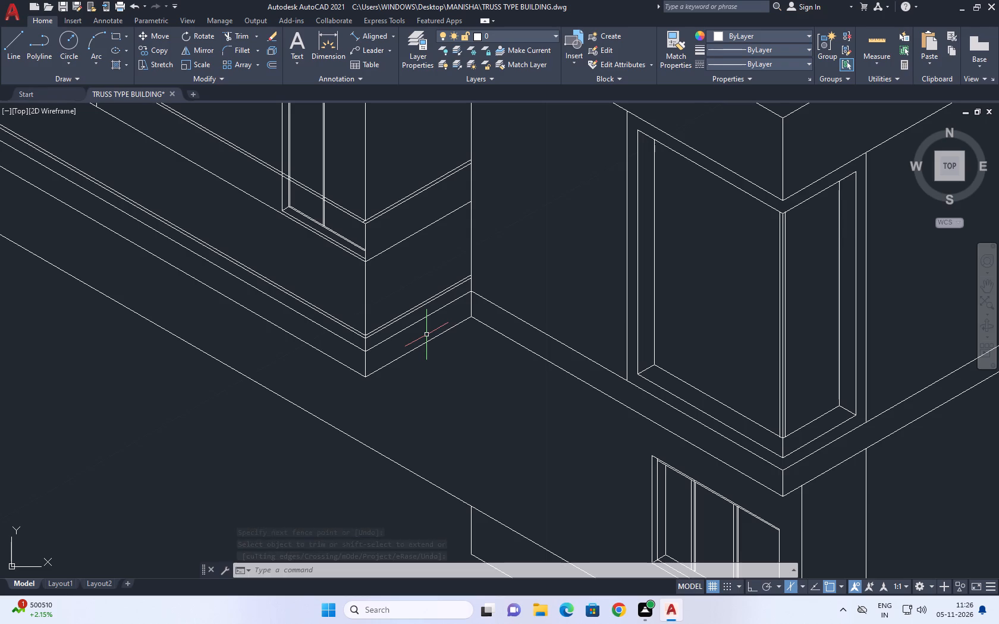
{"action": "key", "text": "l"}
{"action": "key", "text": "space"}
{"action": "middle_click_drag", "start_coordinate": [427, 343], "coordinate": [425, 304]}
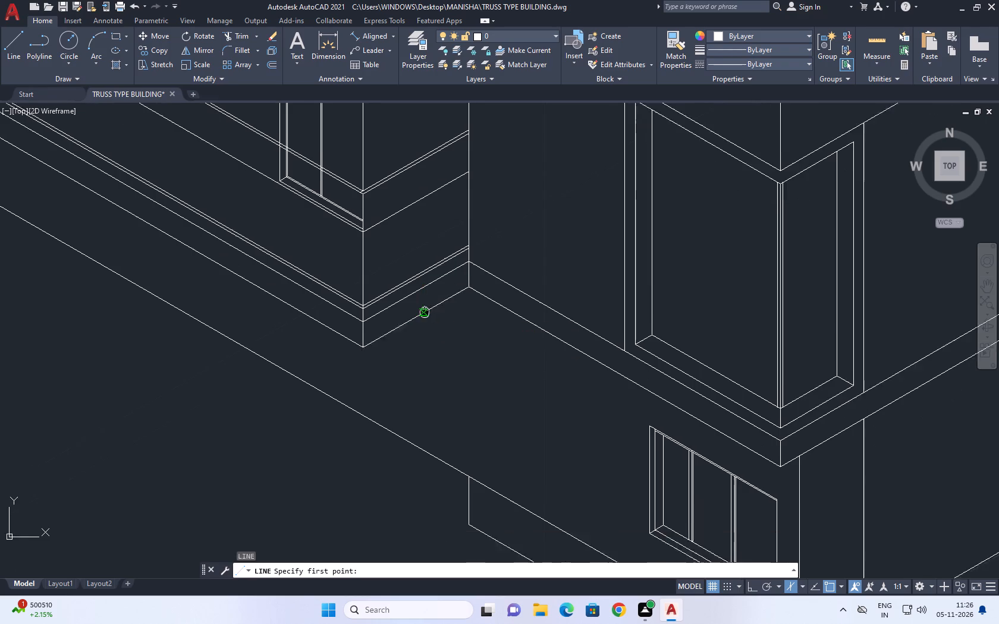
{"action": "middle_click_drag", "start_coordinate": [425, 304], "coordinate": [425, 276]}
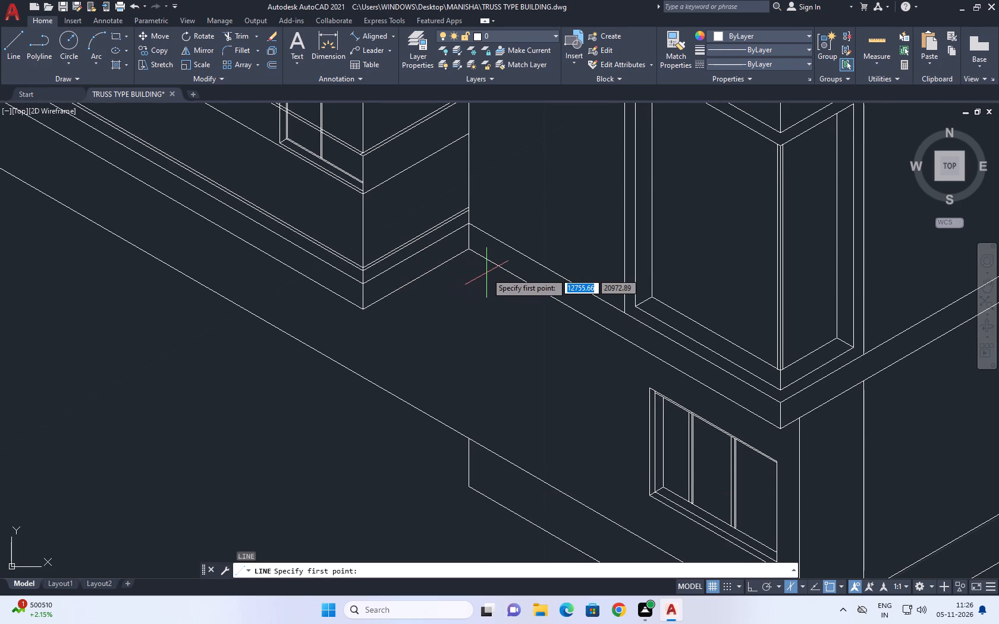
{"action": "left_click", "coordinate": [442, 263]}
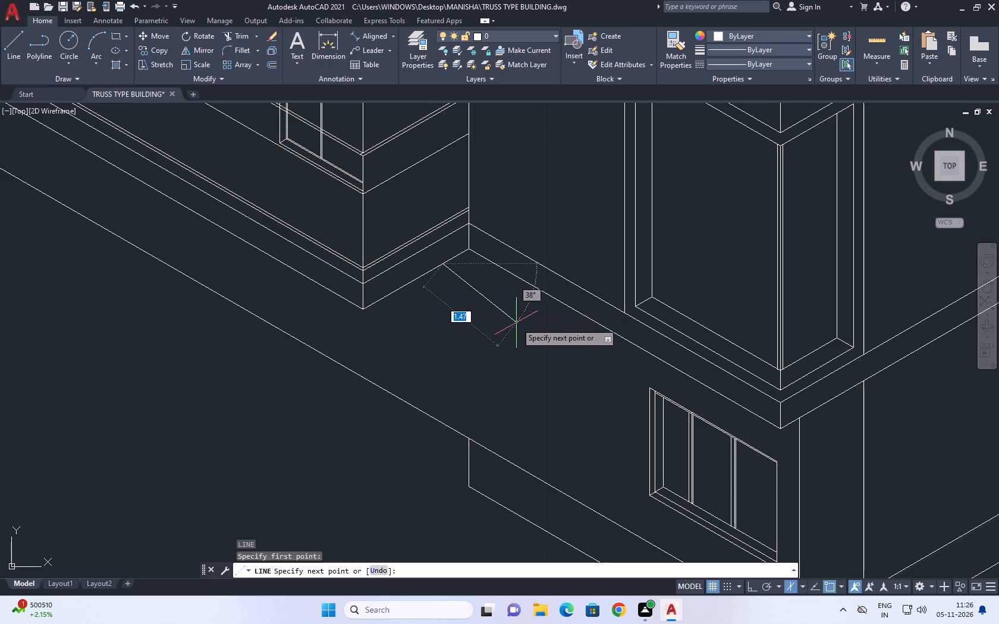
{"action": "key", "text": "F8"}
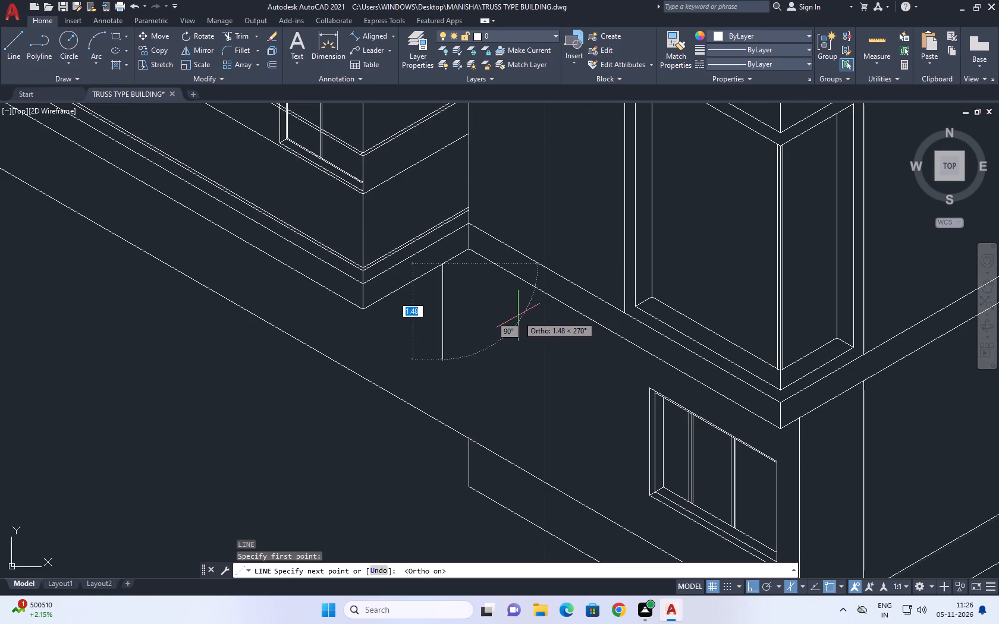
{"action": "key", "text": "F5"}
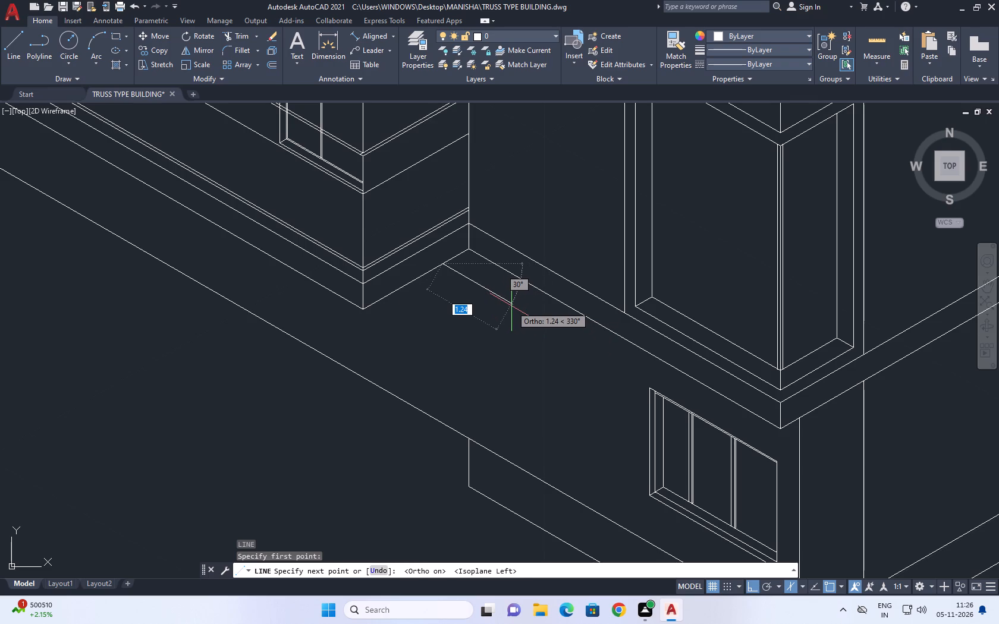
{"action": "left_click", "coordinate": [512, 304]}
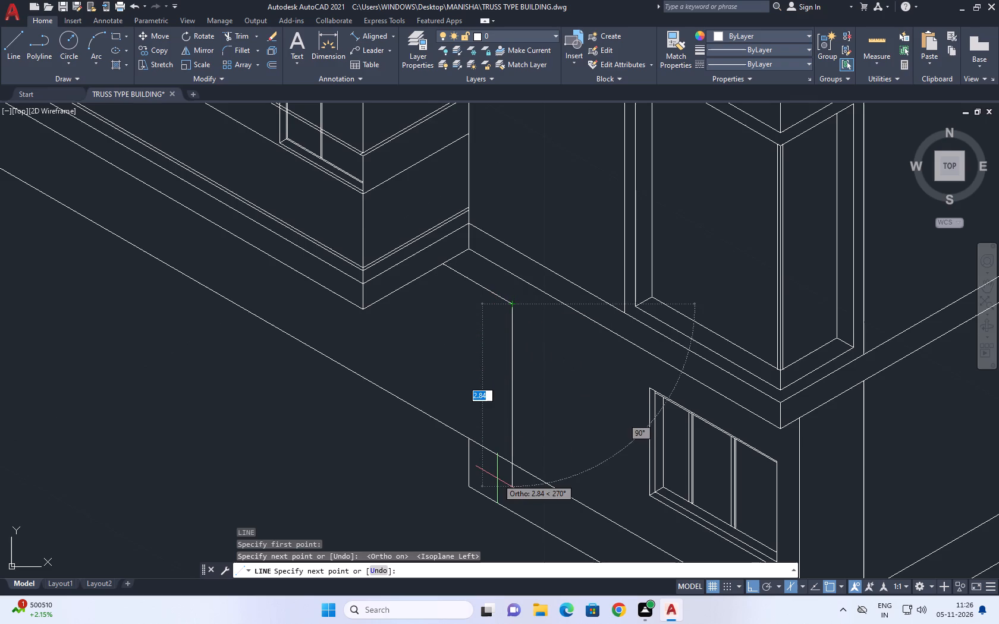
{"action": "scroll", "coordinate": [497, 479], "scroll_direction": "up", "scroll_amount": 5}
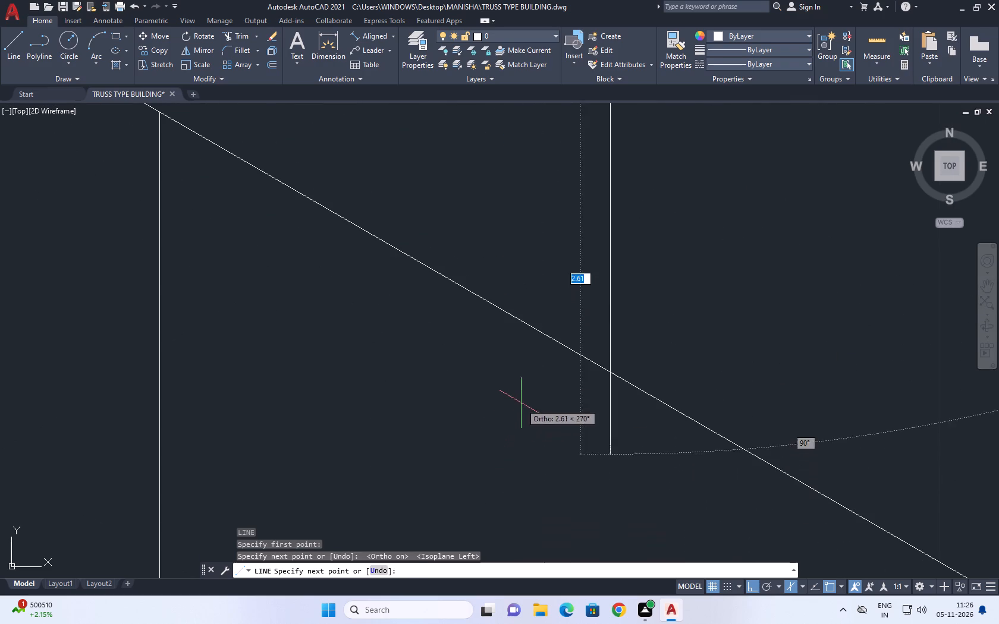
{"action": "left_click", "coordinate": [521, 403]}
{"action": "scroll", "coordinate": [533, 458], "scroll_direction": "down", "scroll_amount": 6}
{"action": "key", "text": "space"}
Move the new sloped and vertical lines a short distance at 150°, back across the block's bottom edge.
{"action": "left_click", "coordinate": [559, 372]}
{"action": "left_click", "coordinate": [521, 332]}
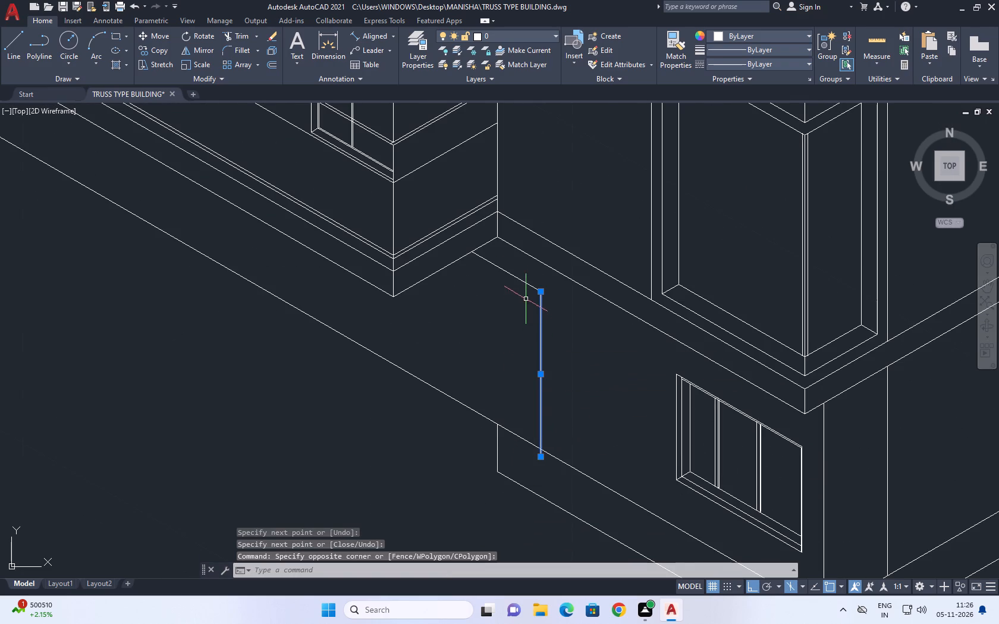
{"action": "left_click", "coordinate": [527, 278]}
{"action": "left_click_drag", "start_coordinate": [515, 286], "coordinate": [480, 299]}
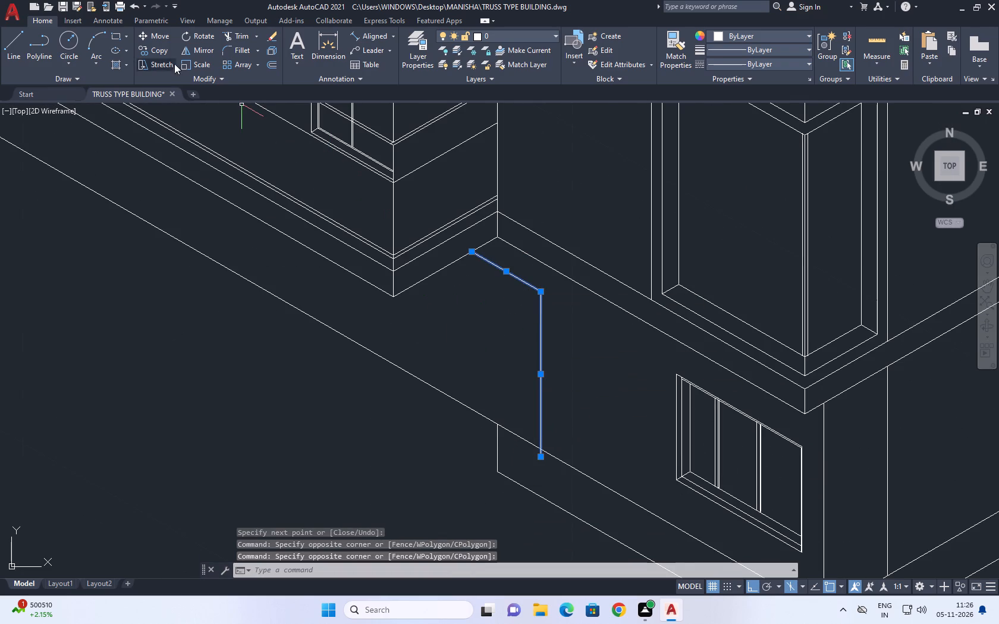
{"action": "left_click", "coordinate": [166, 33]}
{"action": "left_click", "coordinate": [583, 425]}
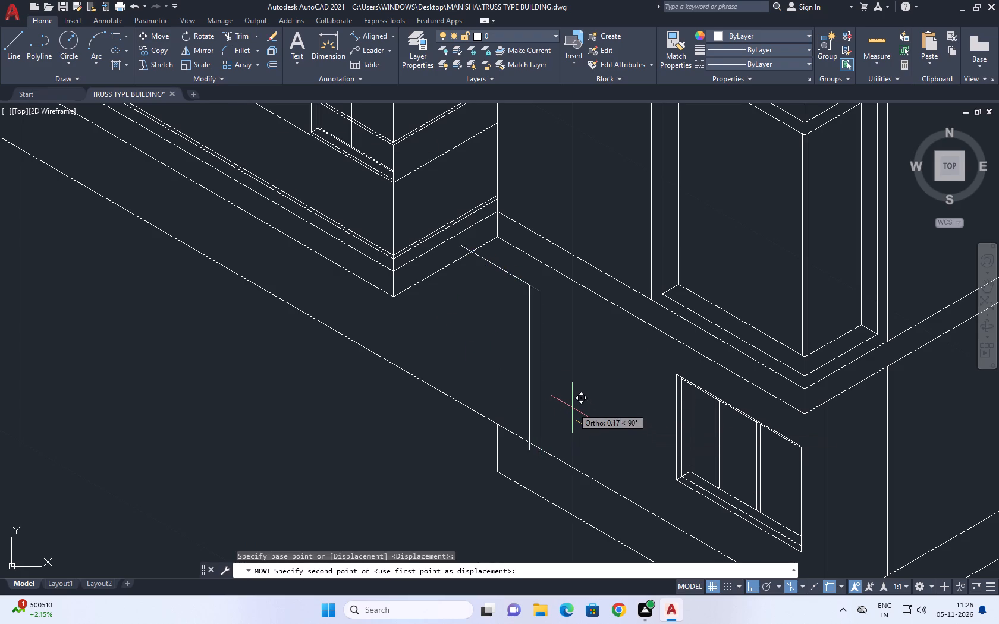
{"action": "left_click", "coordinate": [557, 389]}
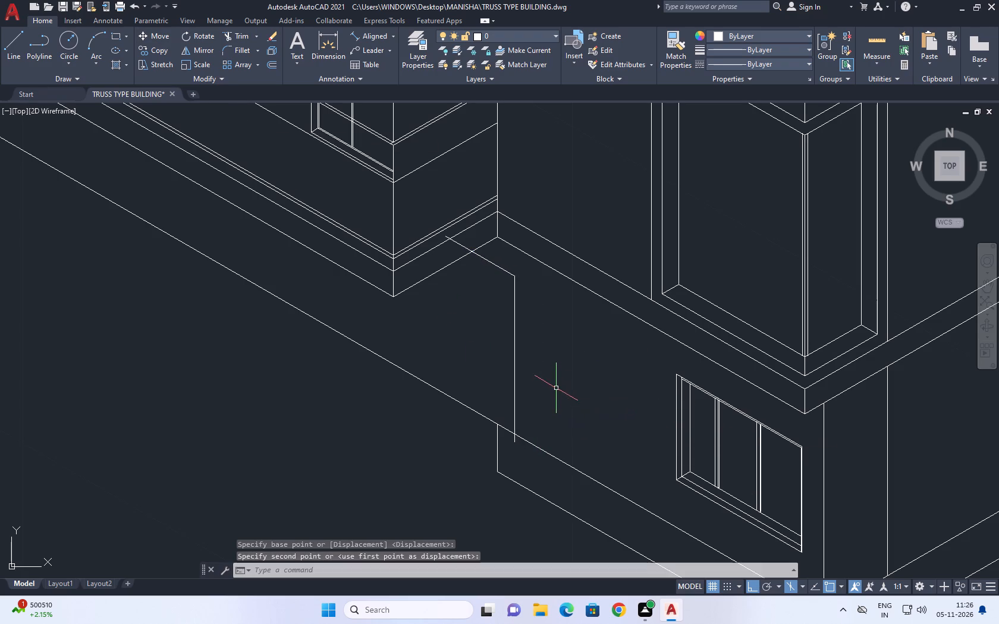
Trim the part of the moved sloped line that overruns above the block's bottom edge.
{"action": "left_click", "coordinate": [244, 39]}
{"action": "scroll", "coordinate": [455, 232], "scroll_direction": "up", "scroll_amount": 2}
{"action": "left_click", "coordinate": [461, 258]}
{"action": "left_click", "coordinate": [454, 275]}
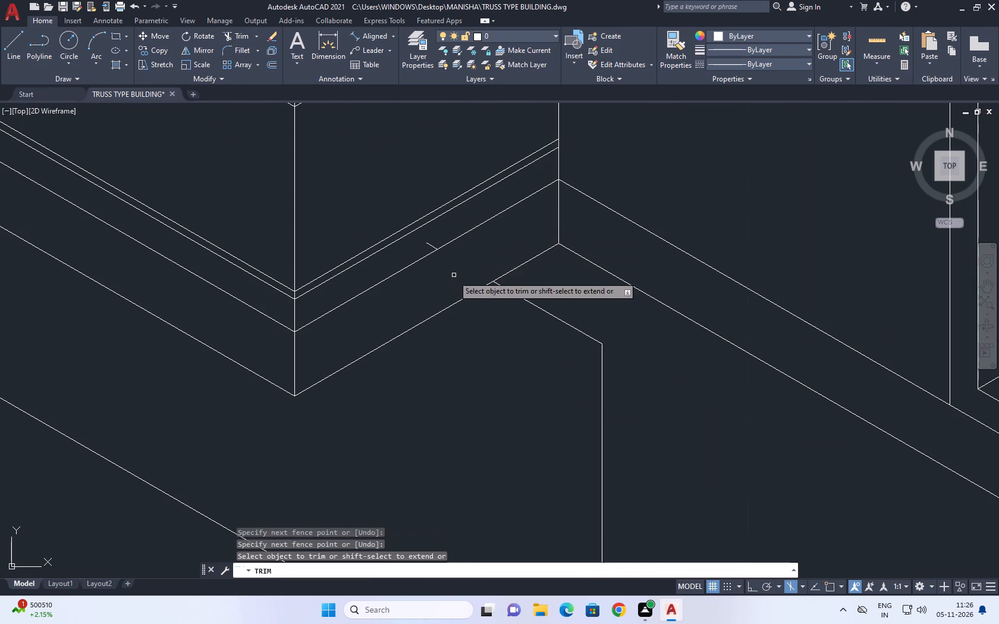
{"action": "scroll", "coordinate": [431, 241], "scroll_direction": "up", "scroll_amount": 3}
{"action": "left_click", "coordinate": [431, 244]}
{"action": "left_click", "coordinate": [391, 272]}
{"action": "right_click", "coordinate": [391, 248]}
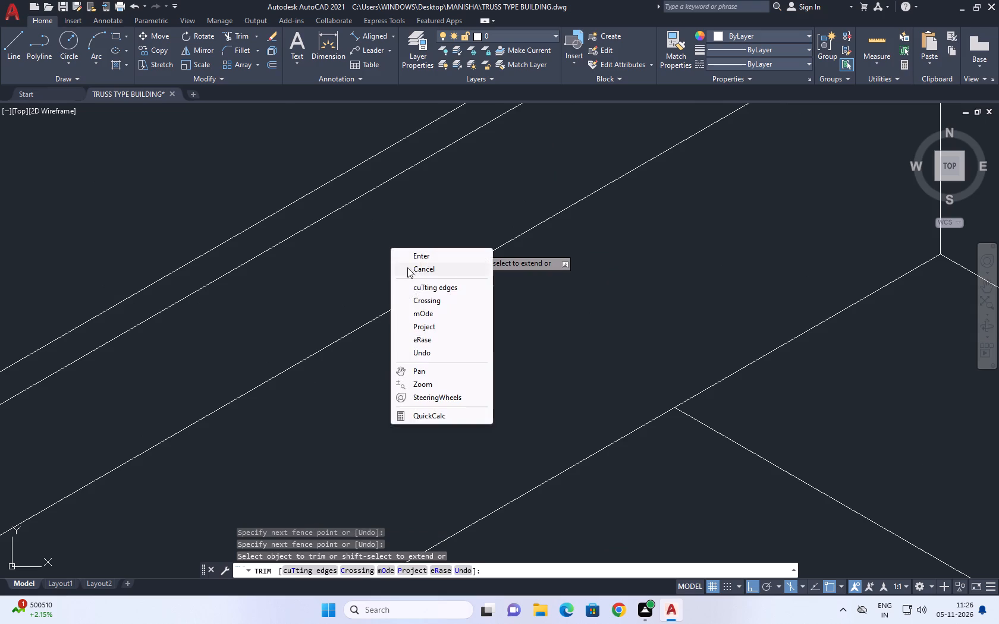
{"action": "left_click", "coordinate": [406, 268]}
Trim the moved vertical line where it overruns below the base line.
{"action": "scroll", "coordinate": [426, 263], "scroll_direction": "down", "scroll_amount": 5}
{"action": "scroll", "coordinate": [484, 289], "scroll_direction": "down", "scroll_amount": 1}
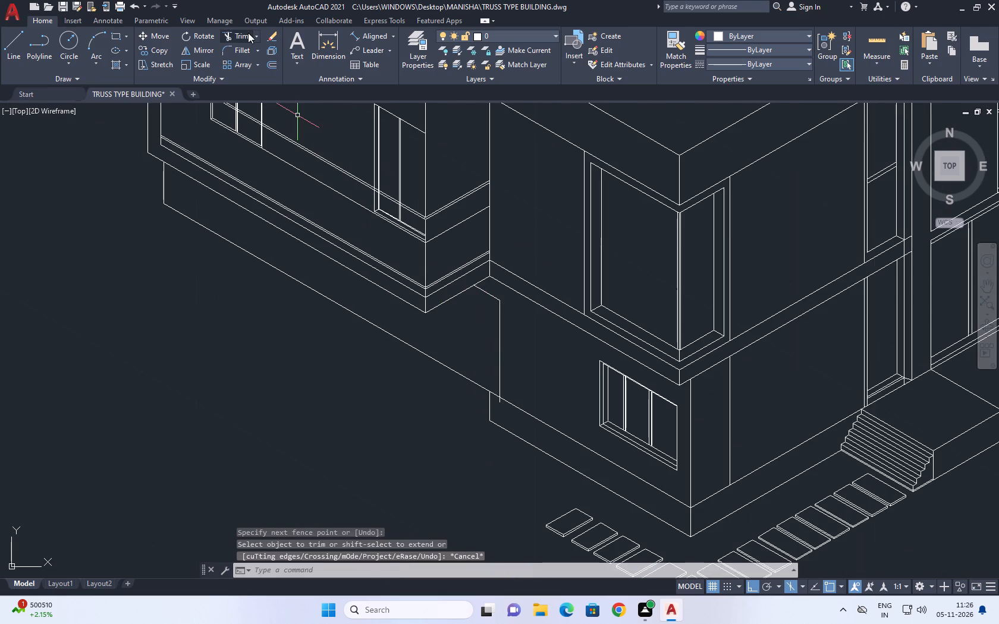
{"action": "left_click", "coordinate": [248, 33]}
{"action": "scroll", "coordinate": [478, 389], "scroll_direction": "up", "scroll_amount": 3}
{"action": "scroll", "coordinate": [551, 439], "scroll_direction": "up", "scroll_amount": 2}
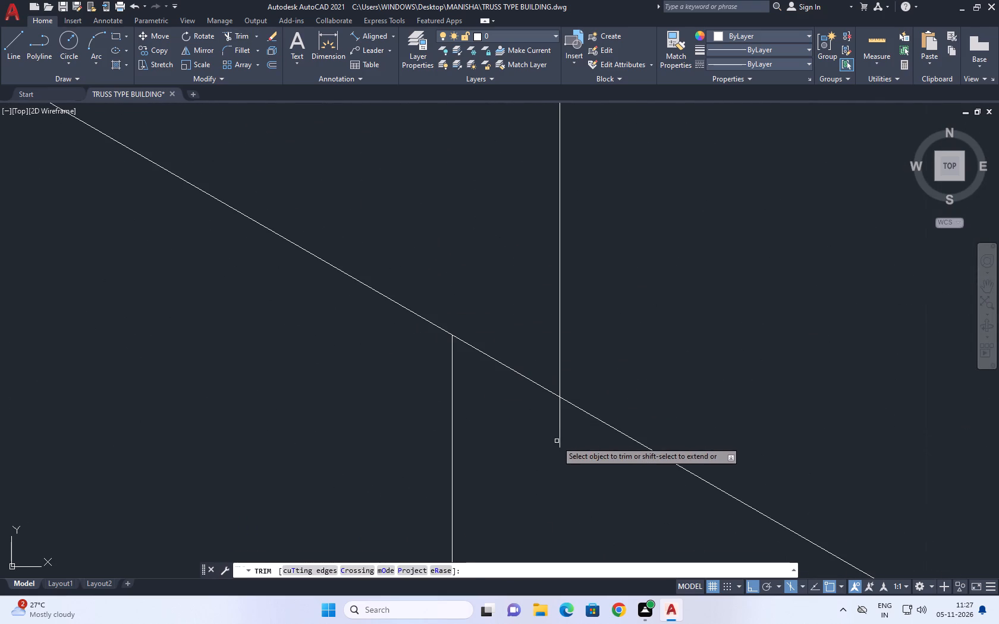
{"action": "left_click", "coordinate": [558, 442]}
{"action": "right_click", "coordinate": [567, 414]}
{"action": "left_click", "coordinate": [593, 436]}
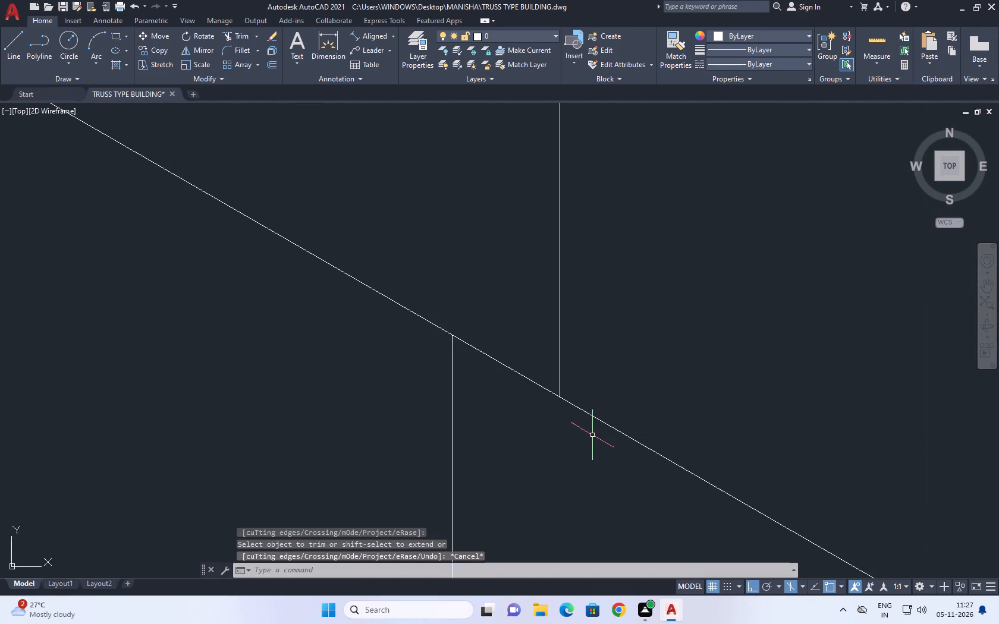
Copy the trimmed vertical line along the base line to a point just inside the block's near corner.
{"action": "scroll", "coordinate": [587, 446], "scroll_direction": "down", "scroll_amount": 3}
{"action": "middle_click_drag", "start_coordinate": [510, 355], "coordinate": [576, 510]}
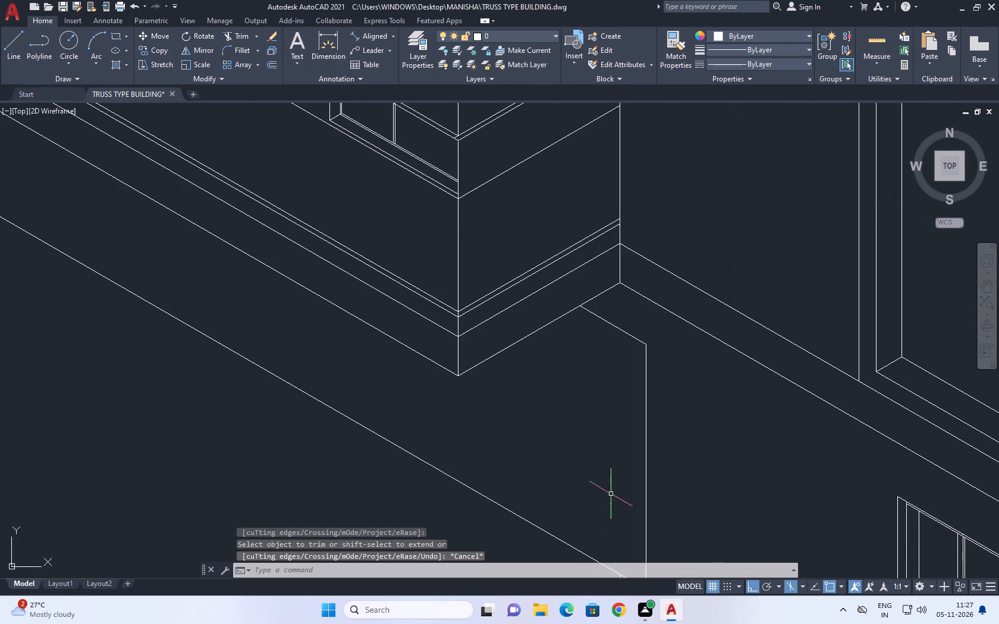
{"action": "middle_click_drag", "start_coordinate": [611, 493], "coordinate": [595, 383]}
{"action": "scroll", "coordinate": [607, 392], "scroll_direction": "down", "scroll_amount": 1}
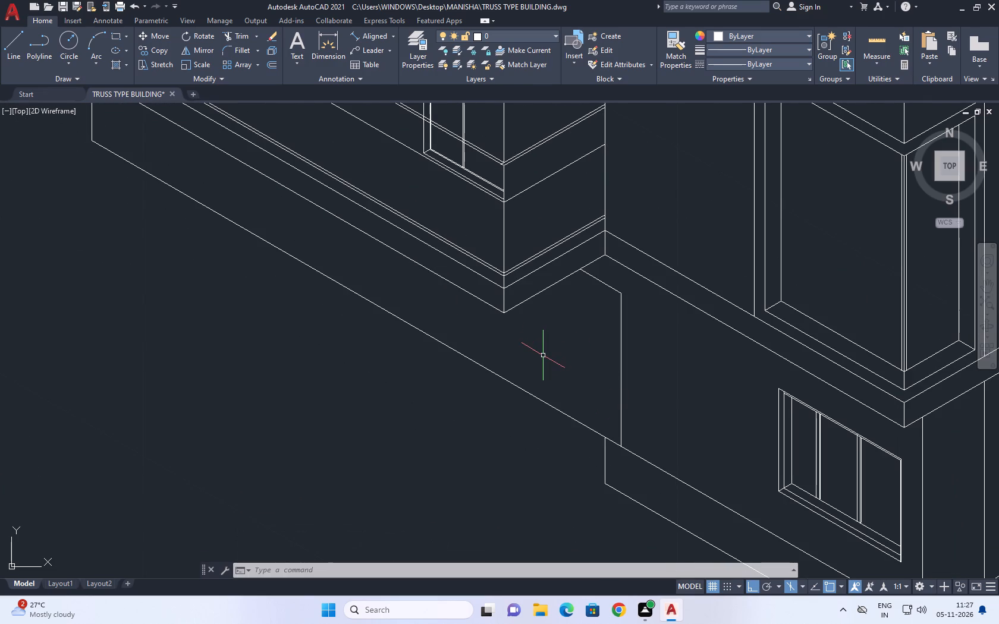
{"action": "left_click", "coordinate": [614, 371]}
{"action": "left_click", "coordinate": [597, 344]}
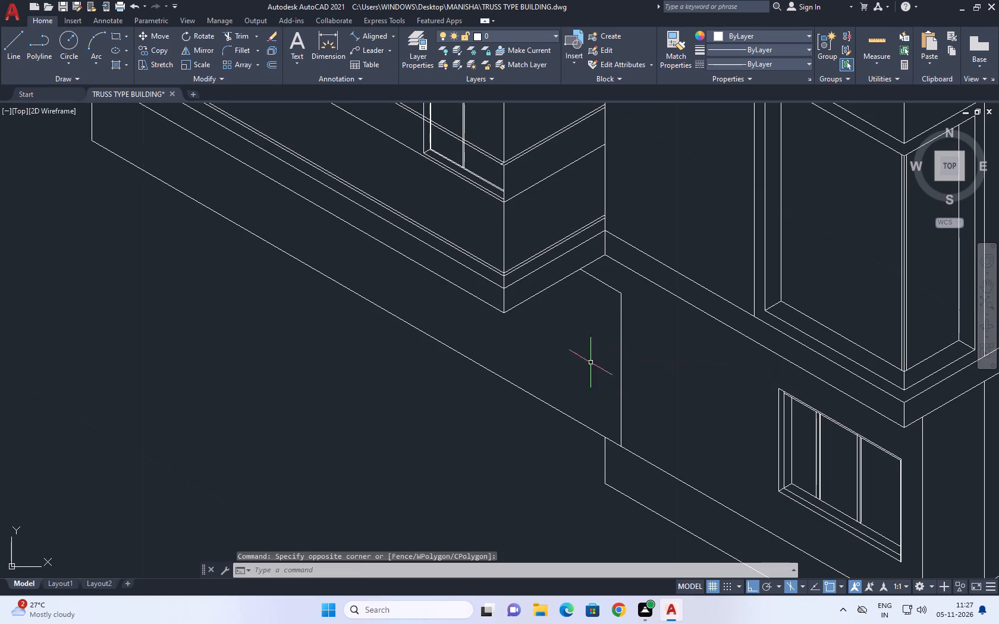
{"action": "left_click_drag", "start_coordinate": [635, 395], "coordinate": [629, 385]}
{"action": "left_click_drag", "start_coordinate": [601, 357], "coordinate": [595, 353]}
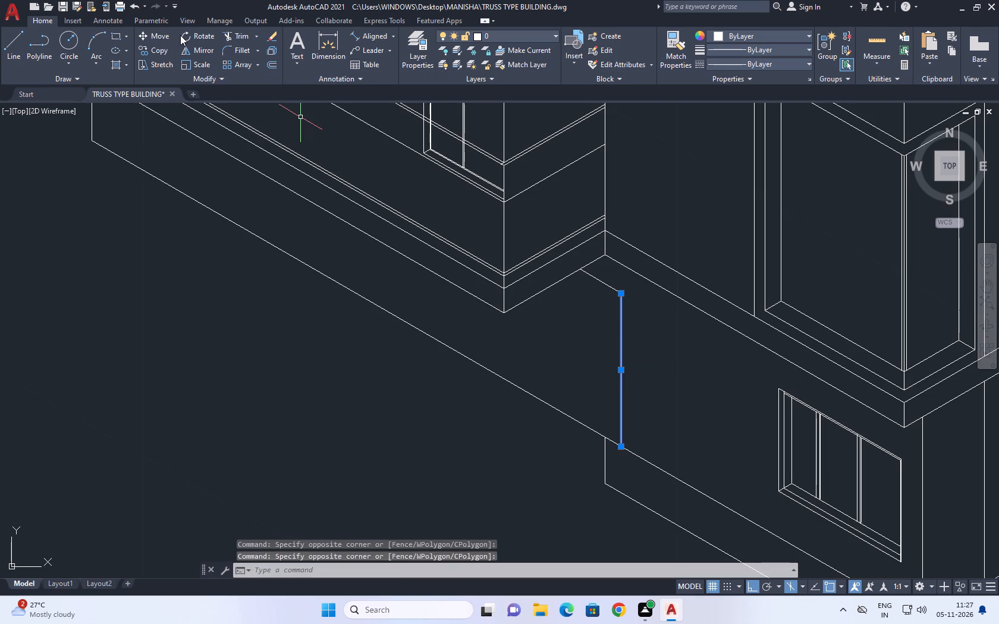
{"action": "left_click", "coordinate": [153, 52]}
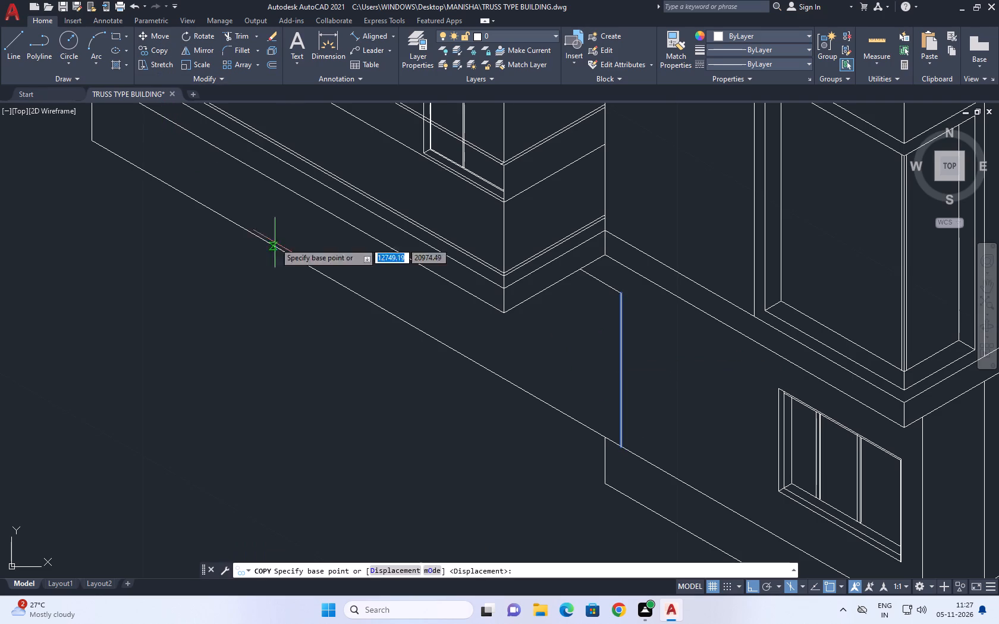
{"action": "left_click", "coordinate": [620, 446]}
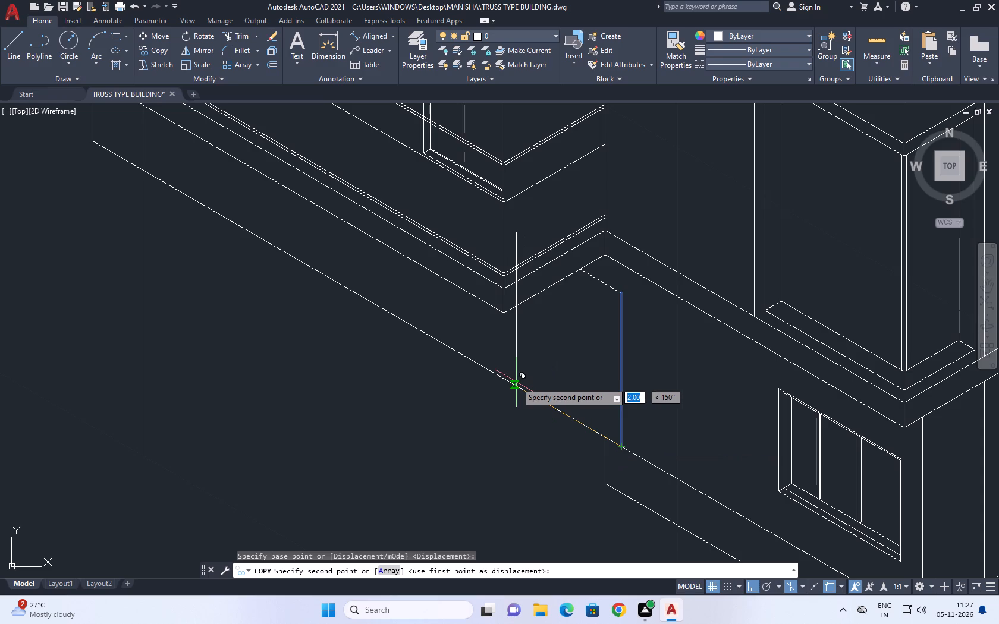
{"action": "left_click", "coordinate": [539, 395]}
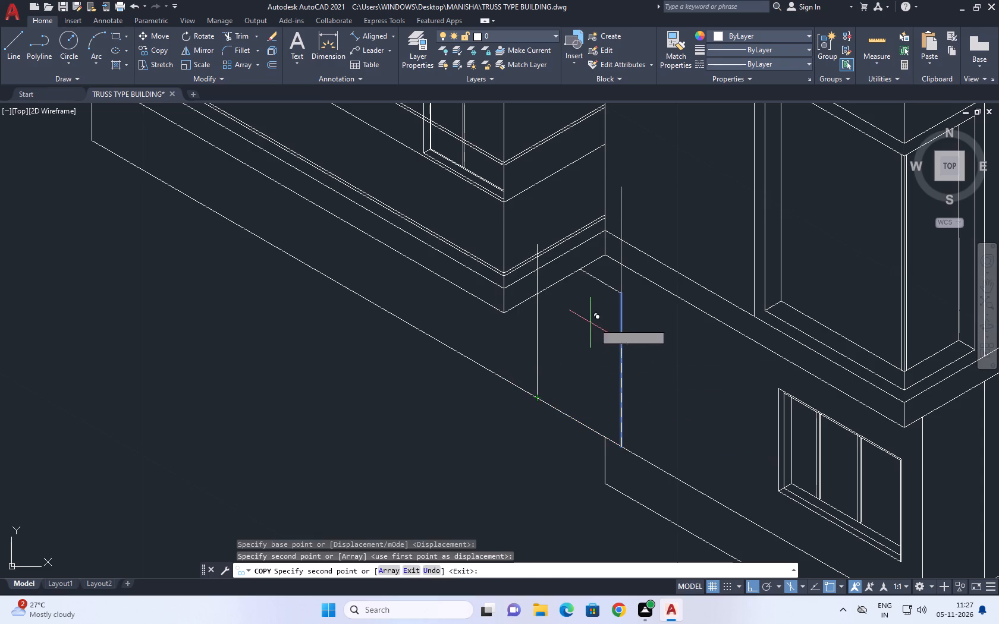
{"action": "right_click_drag", "start_coordinate": [647, 375], "coordinate": [641, 374]}
{"action": "left_click", "coordinate": [673, 393]}
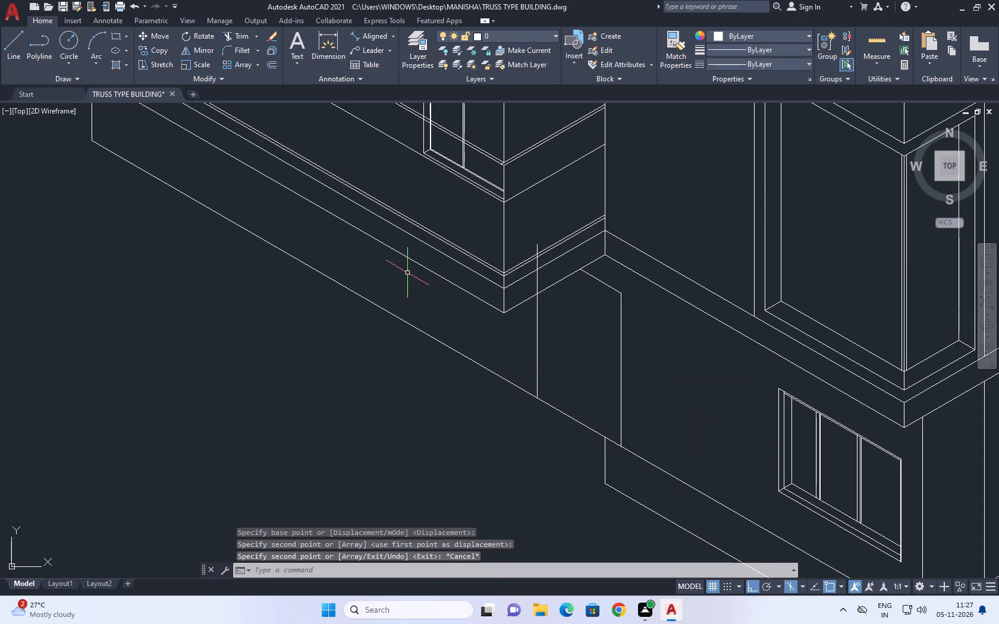
Trim all parts of the copied vertical line that rise above the block's bottom edge.
{"action": "middle_click_drag", "start_coordinate": [405, 278], "coordinate": [403, 310]}
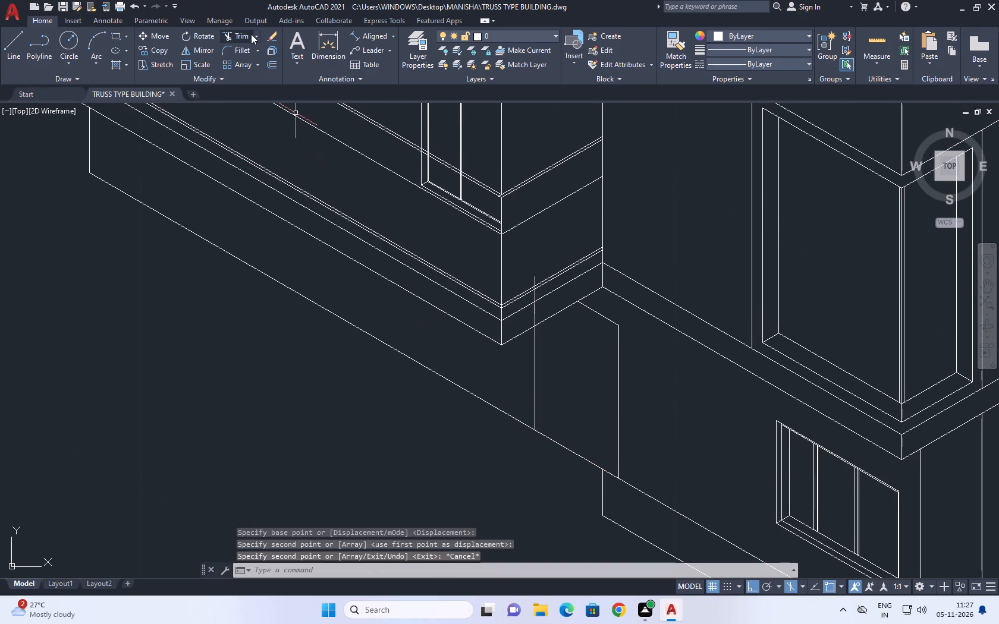
{"action": "left_click", "coordinate": [250, 34]}
{"action": "scroll", "coordinate": [542, 290], "scroll_direction": "up", "scroll_amount": 2}
{"action": "left_click", "coordinate": [532, 342]}
{"action": "left_click", "coordinate": [511, 361]}
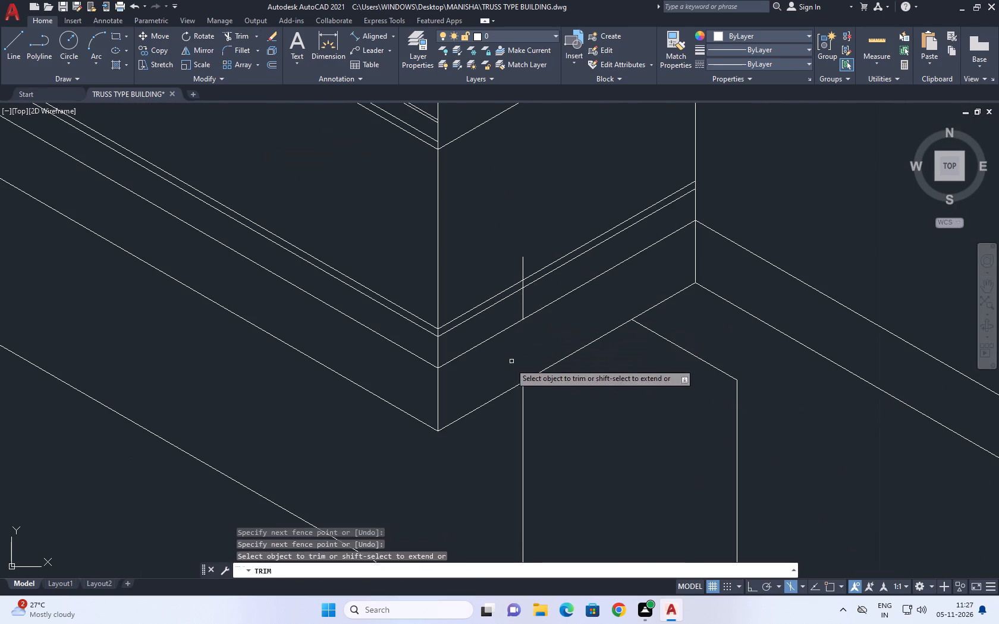
{"action": "left_click", "coordinate": [533, 302]}
{"action": "left_click_drag", "start_coordinate": [517, 308], "coordinate": [511, 311]}
{"action": "scroll", "coordinate": [537, 278], "scroll_direction": "up", "scroll_amount": 2}
{"action": "left_click", "coordinate": [507, 241]}
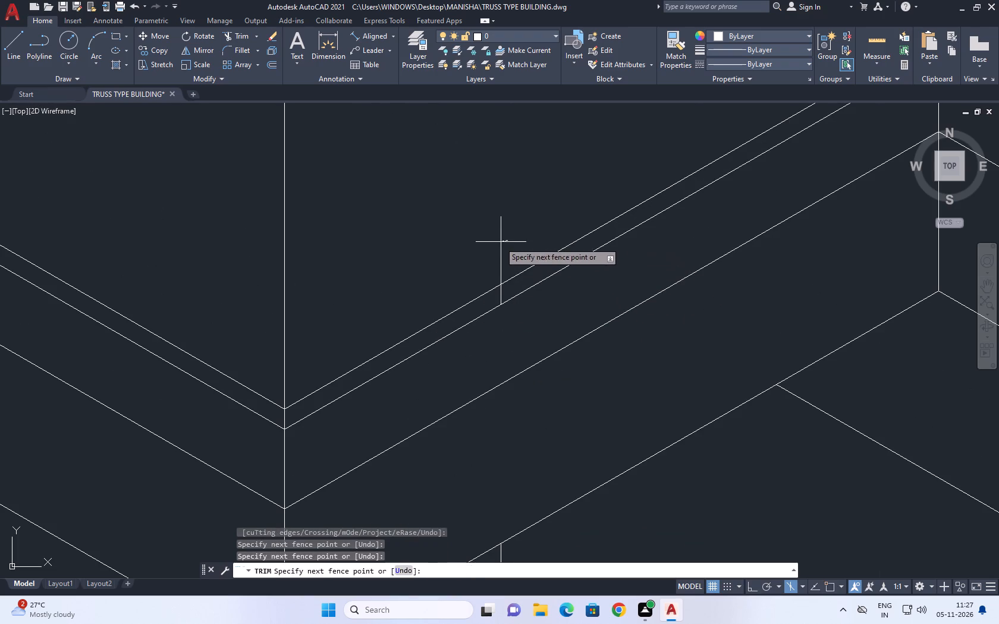
{"action": "left_click", "coordinate": [499, 242]}
{"action": "scroll", "coordinate": [500, 285], "scroll_direction": "up", "scroll_amount": 2}
{"action": "left_click", "coordinate": [509, 307]}
{"action": "left_click_drag", "start_coordinate": [497, 314], "coordinate": [487, 330]}
{"action": "right_click", "coordinate": [466, 247]}
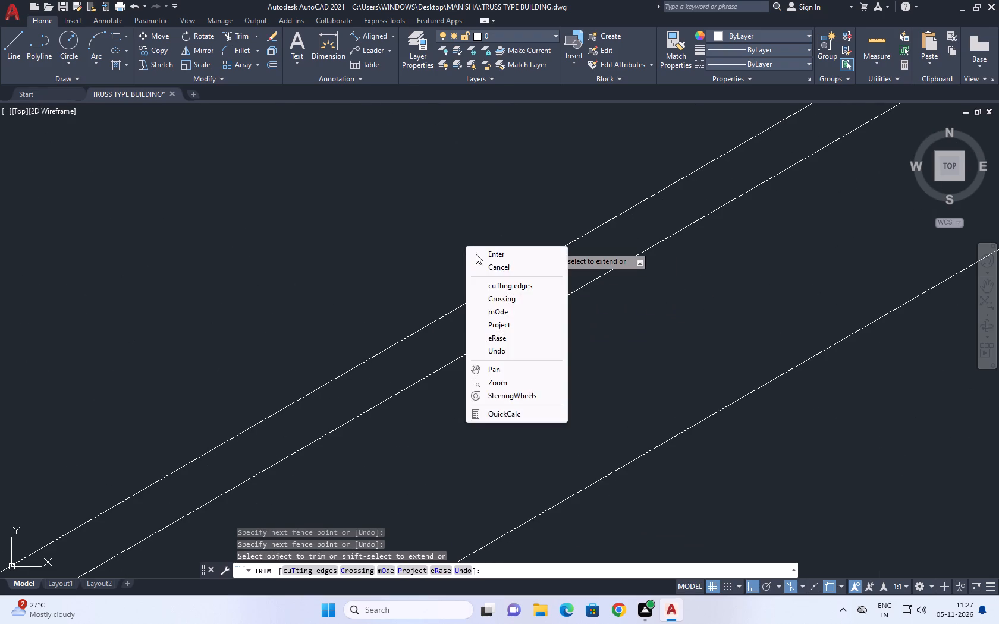
{"action": "left_click", "coordinate": [485, 259]}
{"action": "left_click", "coordinate": [464, 232]}
{"action": "left_click_drag", "start_coordinate": [542, 383], "coordinate": [556, 396]}
Copy the recess's outer left vertical line 0.1 inward, parallel to the sloping base line.
{"action": "scroll", "coordinate": [451, 231], "scroll_direction": "down", "scroll_amount": 5}
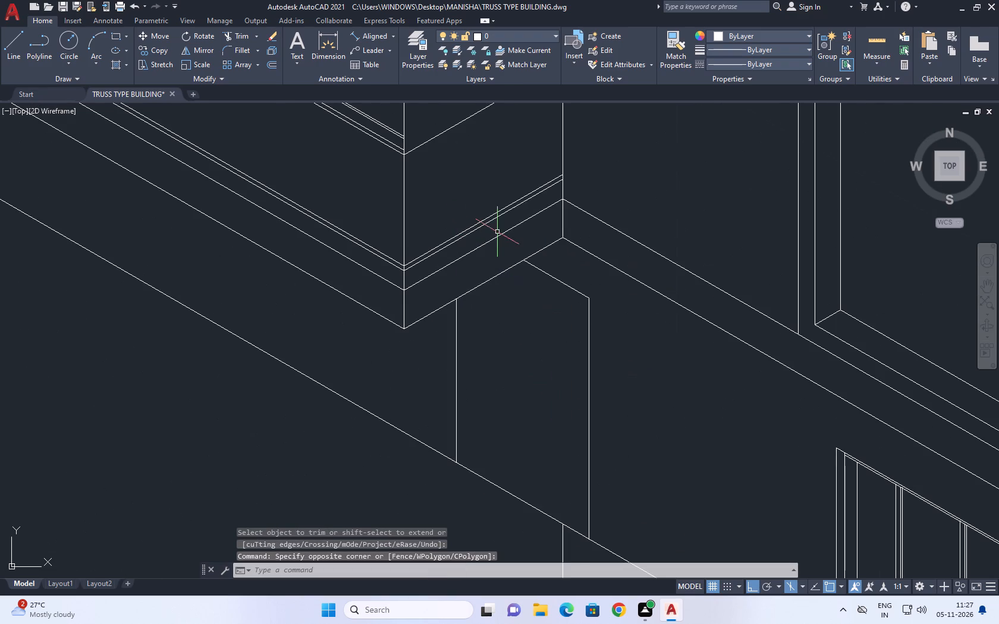
{"action": "middle_click_drag", "start_coordinate": [495, 268], "coordinate": [485, 298]}
{"action": "middle_click_drag", "start_coordinate": [510, 343], "coordinate": [510, 284]}
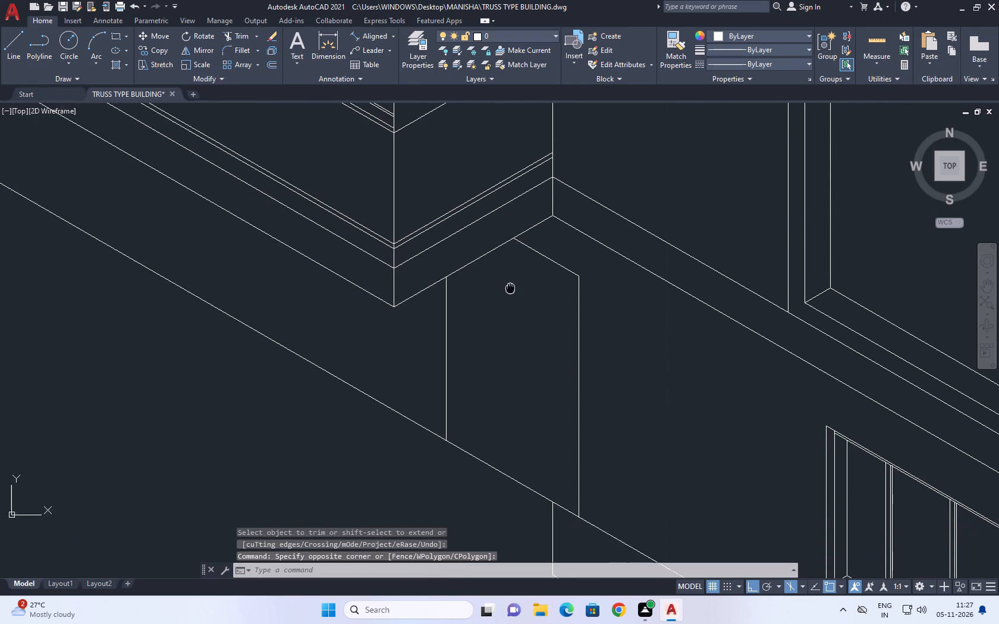
{"action": "middle_click_drag", "start_coordinate": [510, 284], "coordinate": [511, 255]}
{"action": "left_click", "coordinate": [476, 336]}
{"action": "left_click_drag", "start_coordinate": [435, 337], "coordinate": [429, 341]}
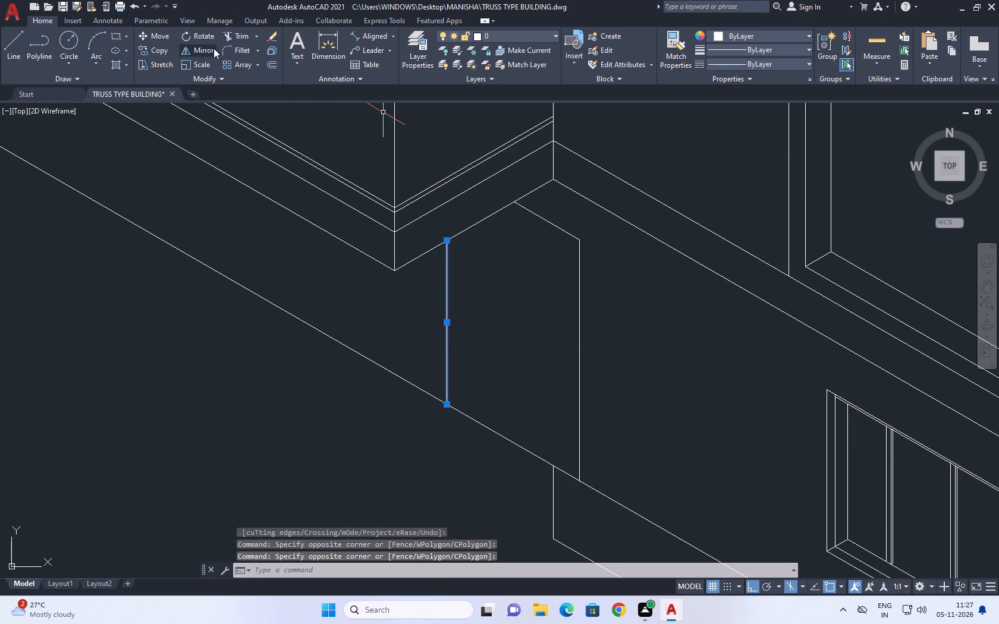
{"action": "left_click", "coordinate": [161, 50]}
{"action": "left_click", "coordinate": [438, 320]}
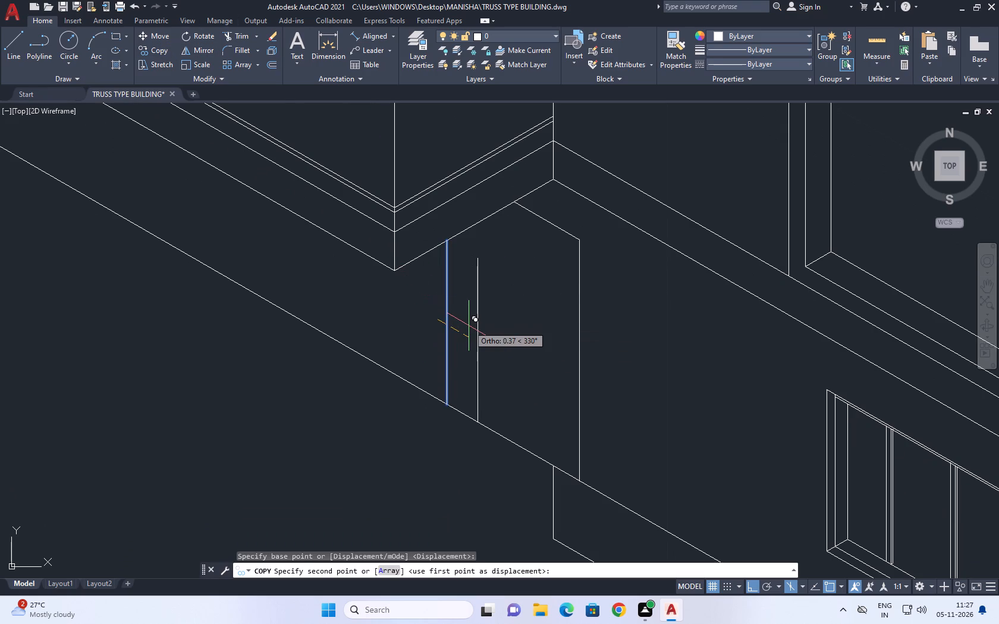
{"action": "type", "text": "0.1"}
{"action": "key", "text": "Return"}
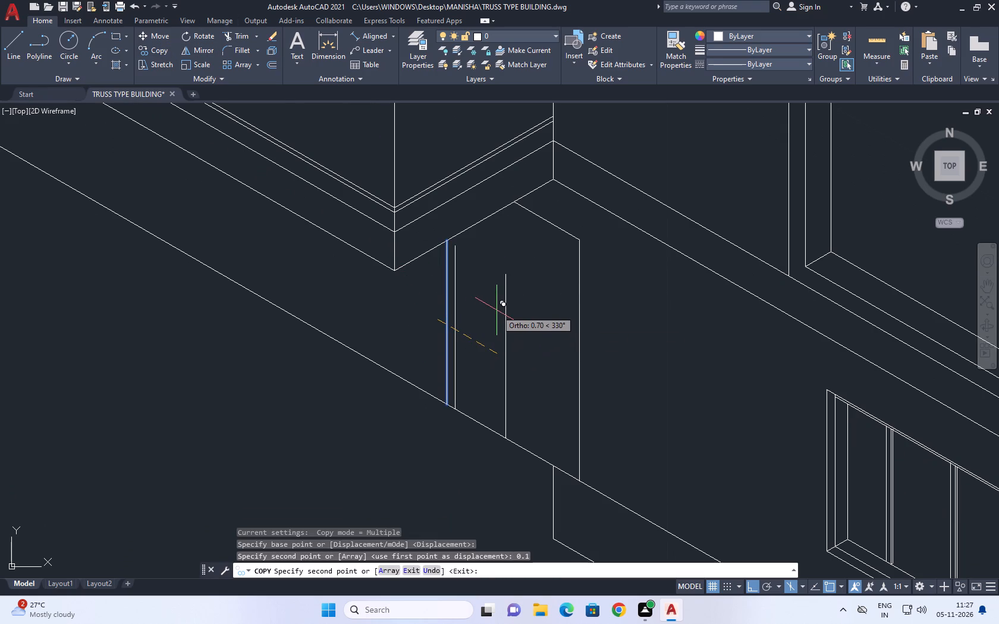
{"action": "right_click", "coordinate": [501, 295]}
{"action": "left_click", "coordinate": [527, 326]}
{"action": "left_click", "coordinate": [532, 319]}
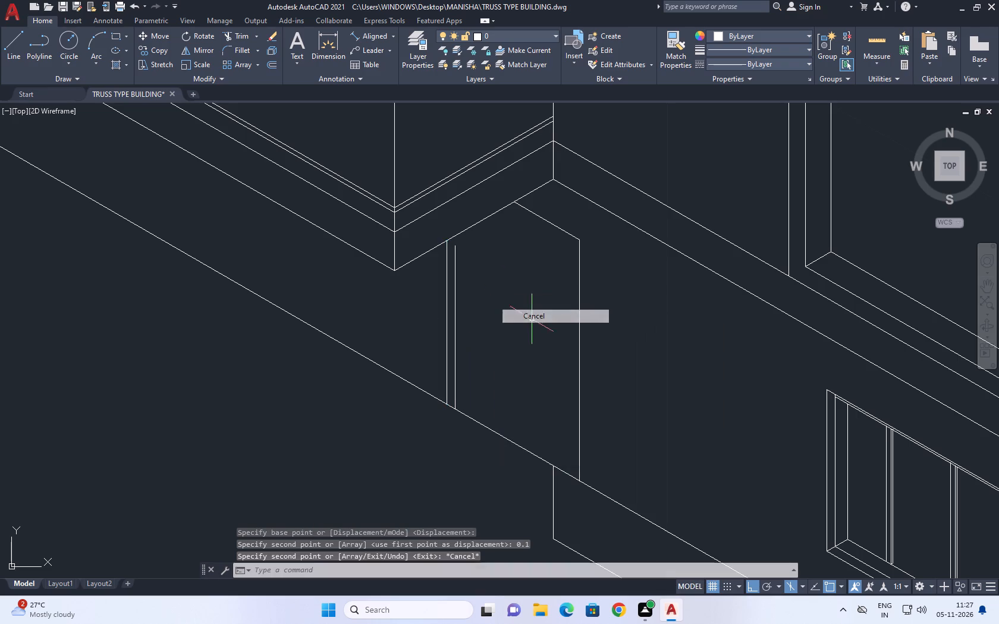
Copy the short sloped top line of the recessed opening 0.1 straight down.
{"action": "left_click", "coordinate": [577, 242]}
{"action": "left_click", "coordinate": [562, 226]}
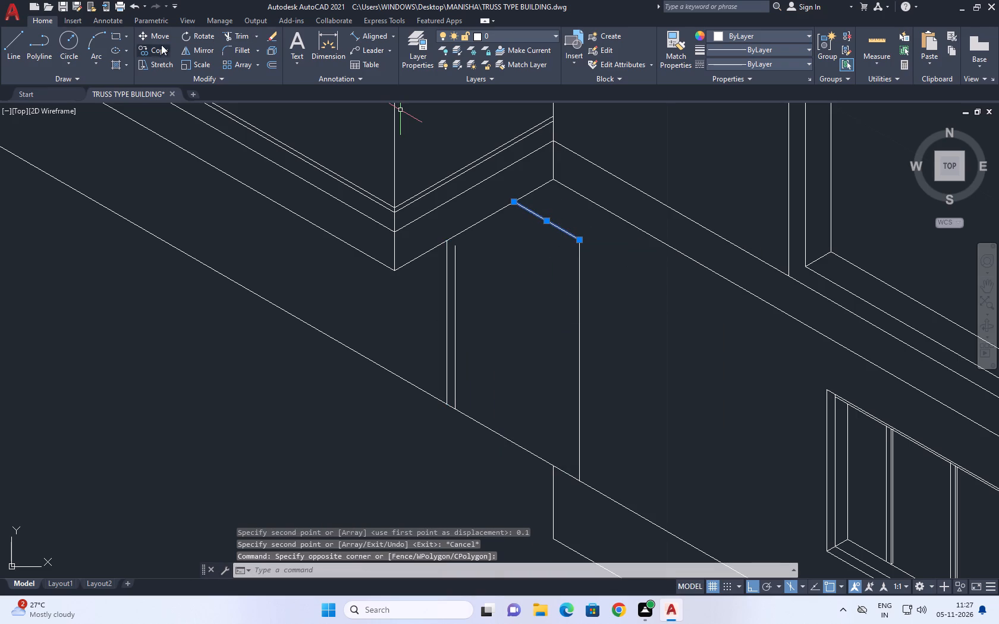
{"action": "left_click", "coordinate": [156, 46]}
{"action": "left_click", "coordinate": [579, 242]}
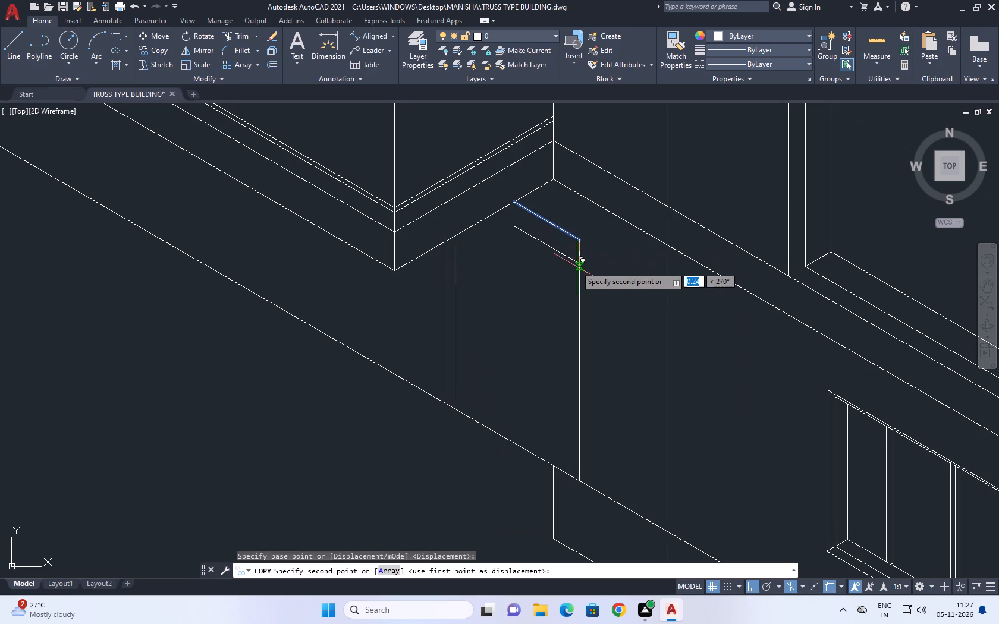
{"action": "type", "text": "0."}
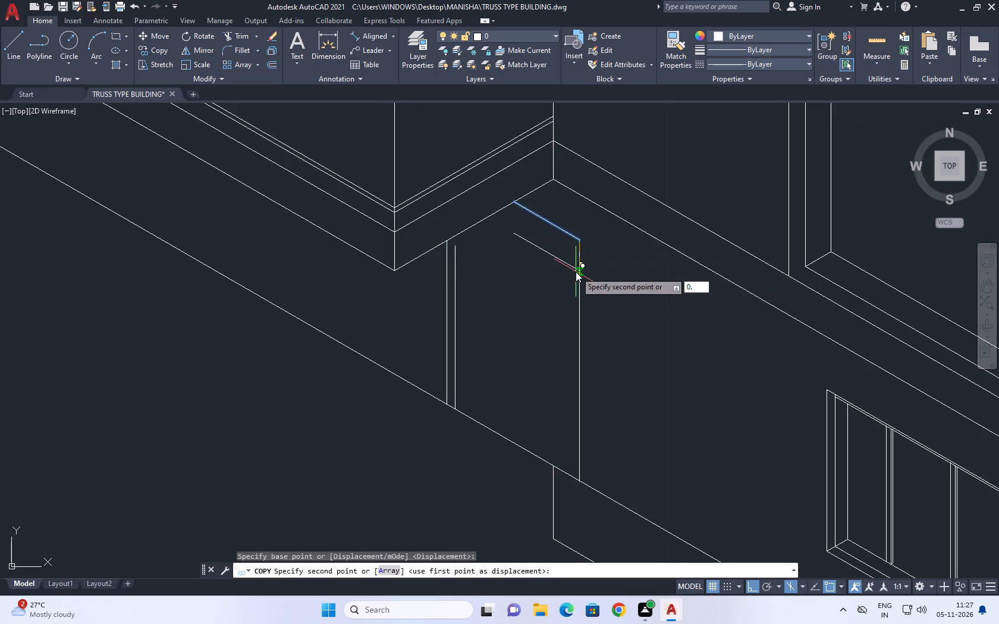
{"action": "key", "text": "5"}
{"action": "key", "text": "Return"}
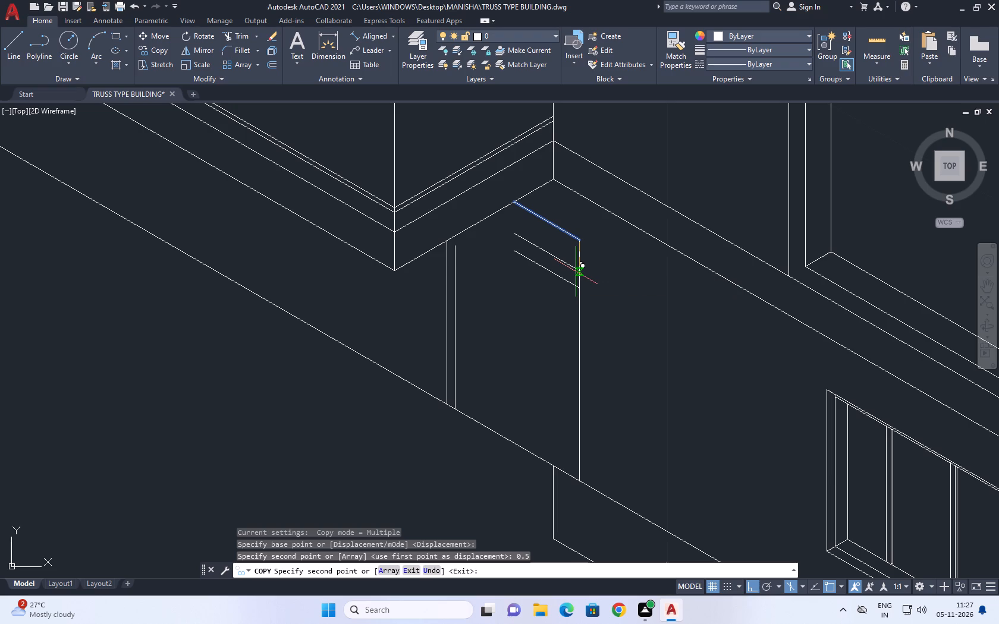
{"action": "key", "text": "ctrl+z"}
{"action": "type", "text": "0.1"}
{"action": "key", "text": "Return"}
{"action": "right_click", "coordinate": [579, 276]}
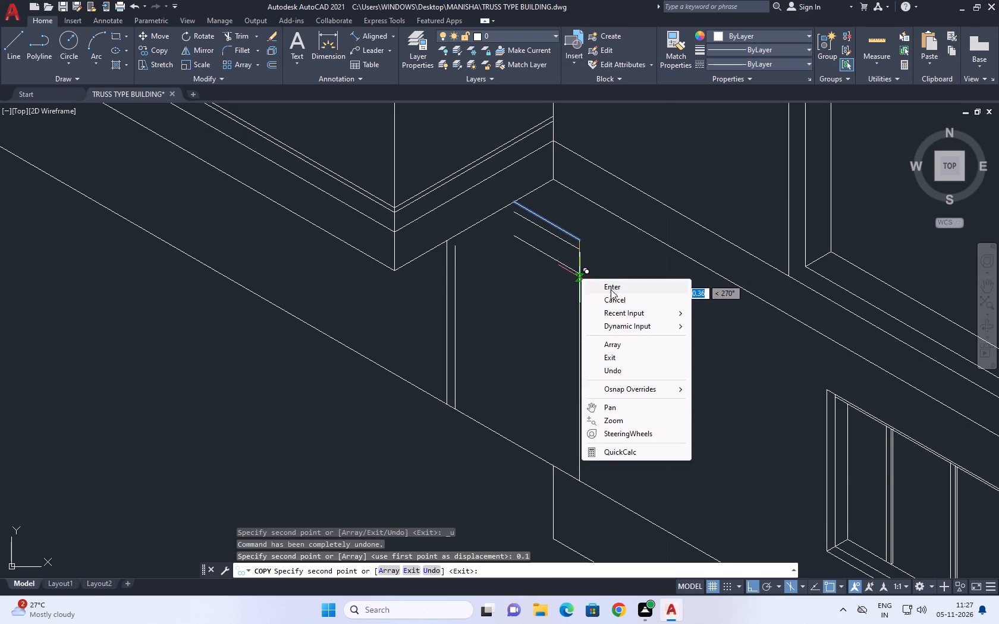
{"action": "left_click", "coordinate": [630, 301]}
Copy the opening's outer right vertical line 0.1 inward, parallel to the sloping base line.
{"action": "left_click_drag", "start_coordinate": [598, 313], "coordinate": [589, 309]}
{"action": "left_click", "coordinate": [522, 280]}
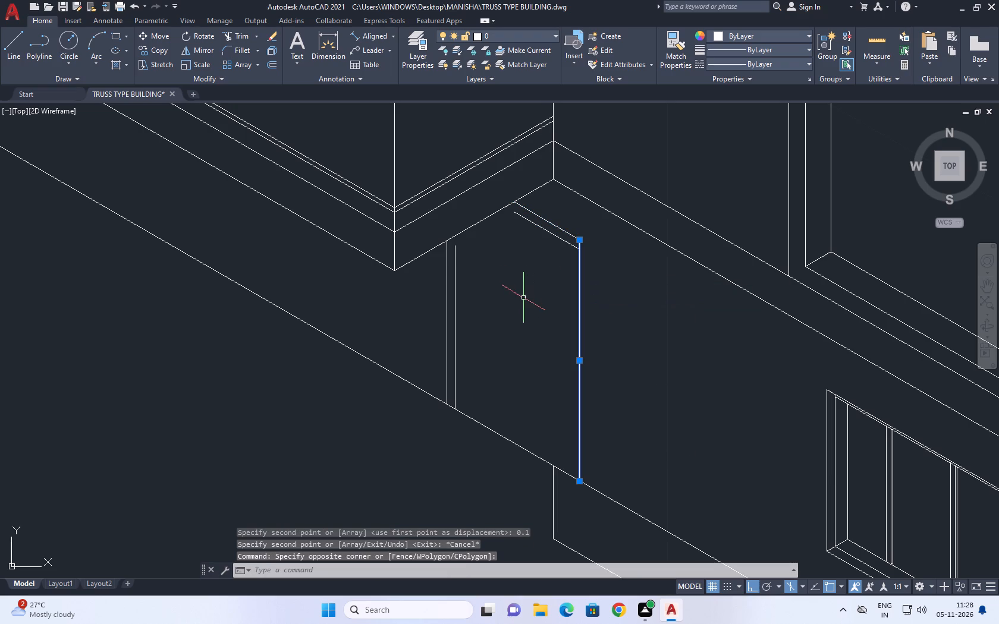
{"action": "key", "text": "c"}
{"action": "type", "text": "O"}
{"action": "key", "text": "space"}
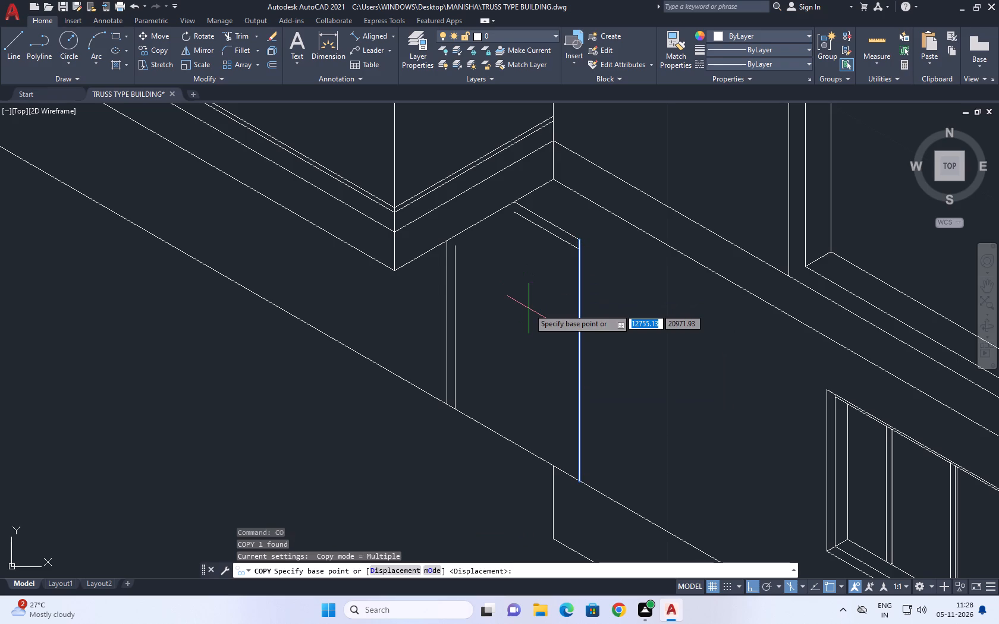
{"action": "left_click", "coordinate": [560, 386]}
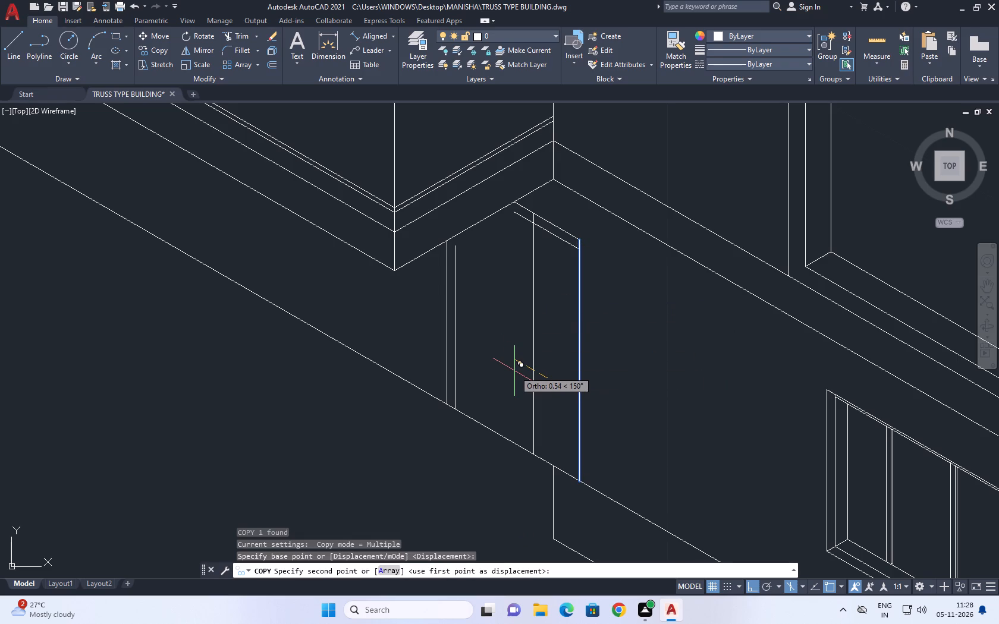
{"action": "type", "text": "0."}
{"action": "key", "text": "1"}
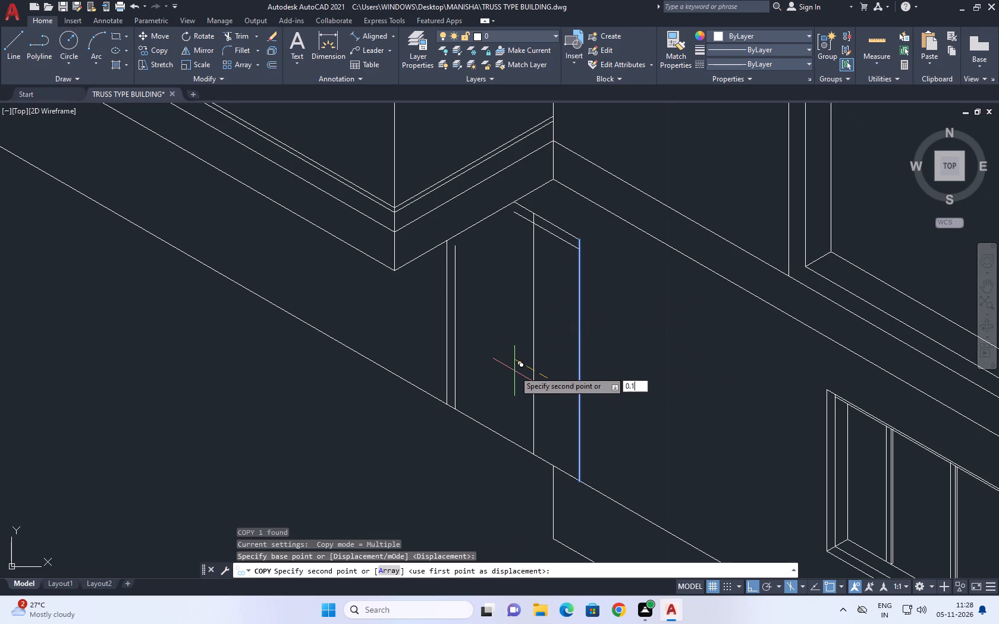
{"action": "key", "text": "Return"}
{"action": "right_click_drag", "start_coordinate": [697, 360], "coordinate": [692, 366]}
{"action": "left_click", "coordinate": [726, 385]}
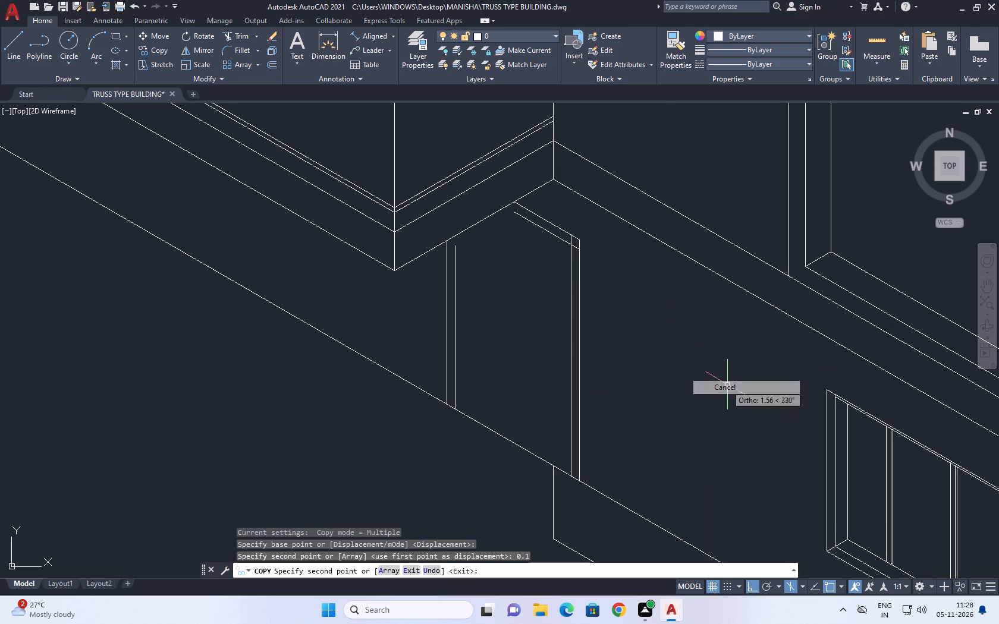
Extend the opening's left vertical lines upward so the inner one meets the block's bottom edge.
{"action": "scroll", "coordinate": [605, 259], "scroll_direction": "up", "scroll_amount": 3}
{"action": "middle_click_drag", "start_coordinate": [463, 171], "coordinate": [520, 283]}
{"action": "scroll", "coordinate": [520, 282], "scroll_direction": "down", "scroll_amount": 1}
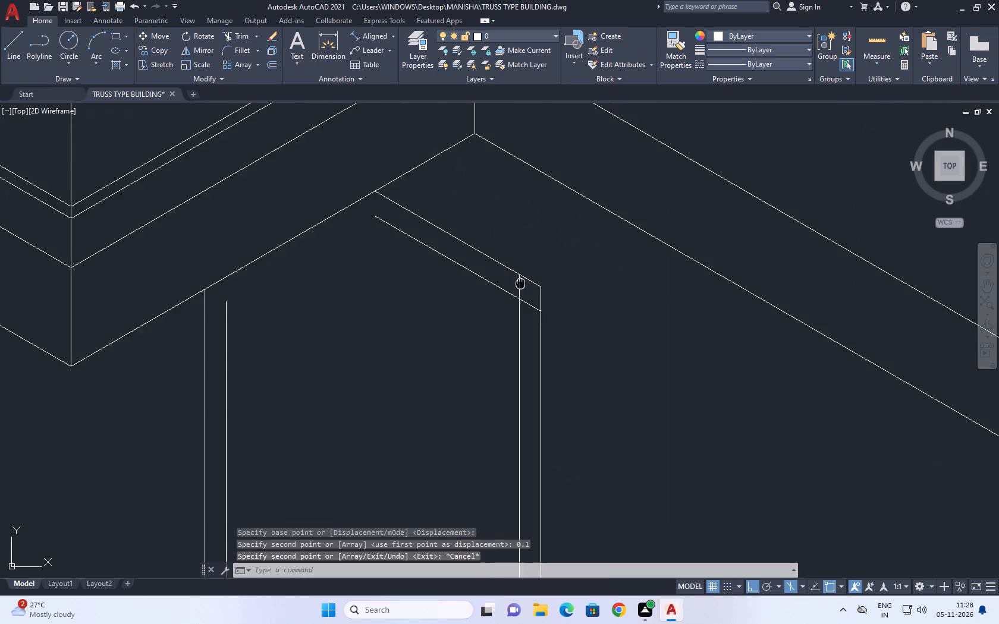
{"action": "scroll", "coordinate": [522, 286], "scroll_direction": "down", "scroll_amount": 2}
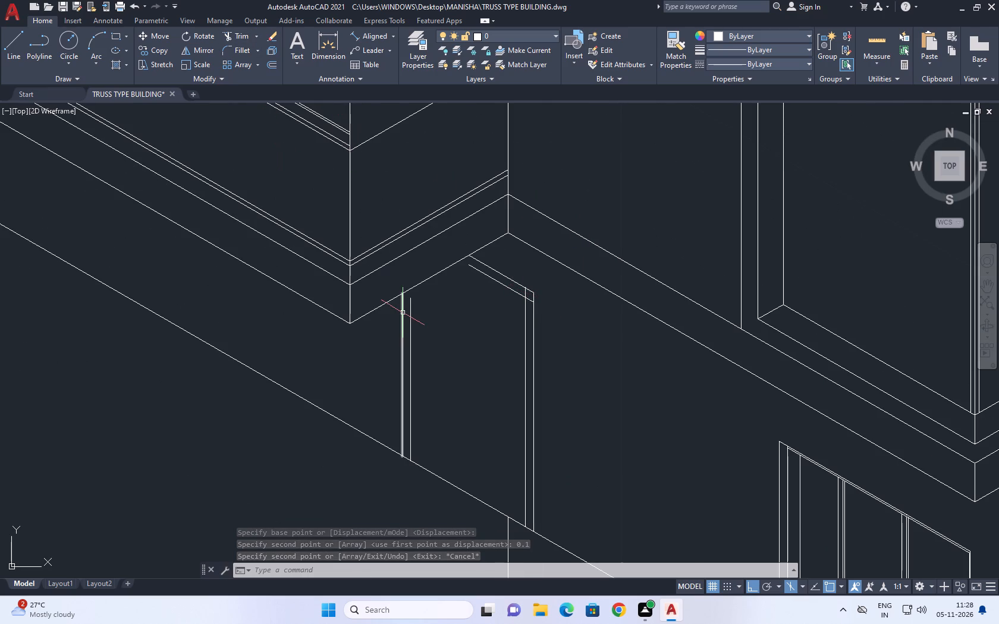
{"action": "key", "text": "e"}
{"action": "key", "text": "x"}
{"action": "key", "text": "space"}
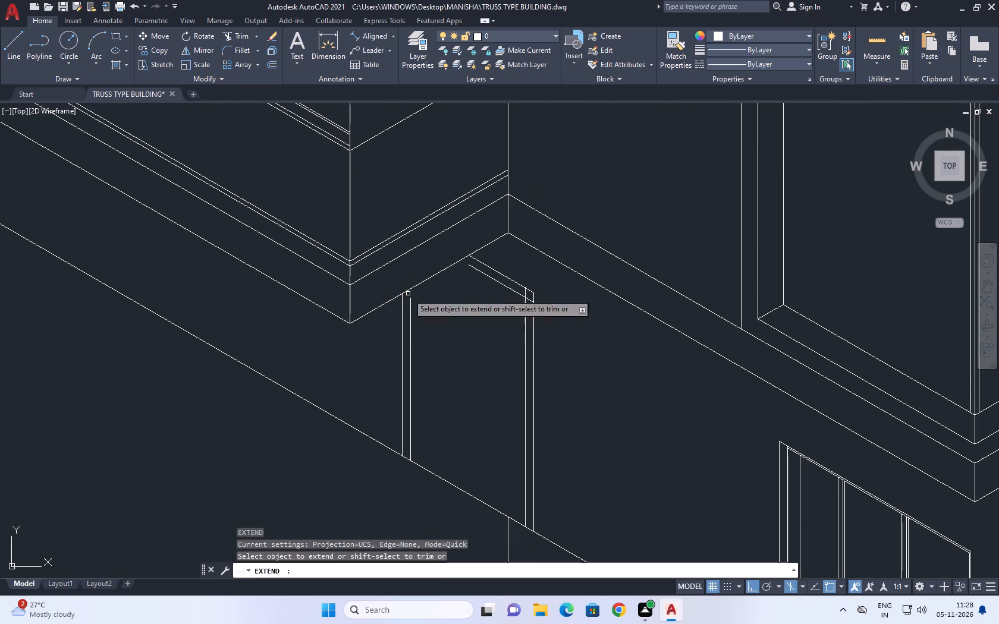
{"action": "left_click", "coordinate": [387, 322]}
{"action": "left_click", "coordinate": [444, 317]}
{"action": "key", "text": "space"}
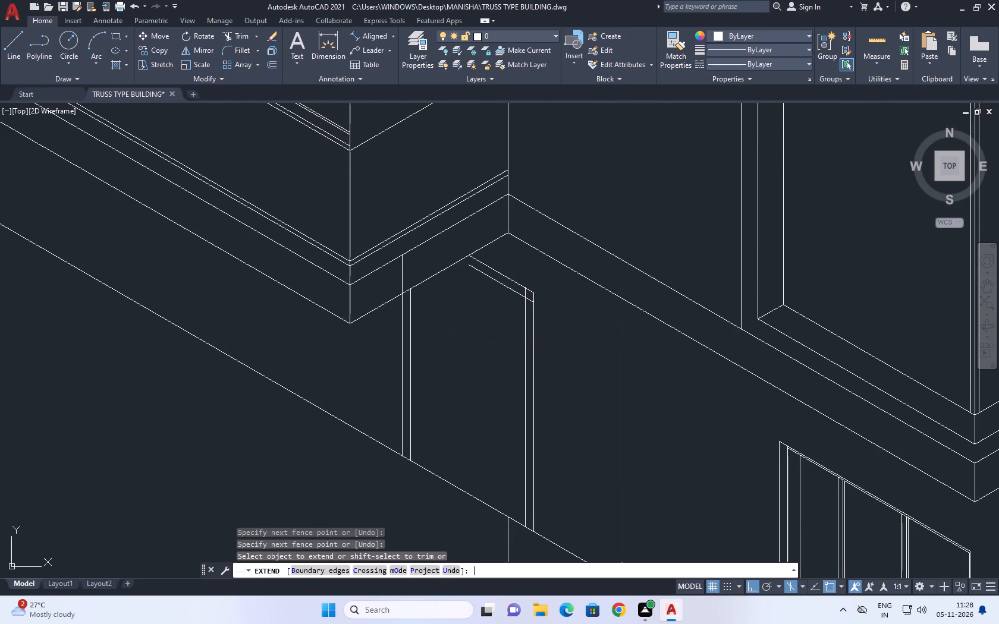
Trim the part of the outer left vertical line that overruns above the block's bottom edge.
{"action": "type", "text": "TR"}
{"action": "key", "text": "space"}
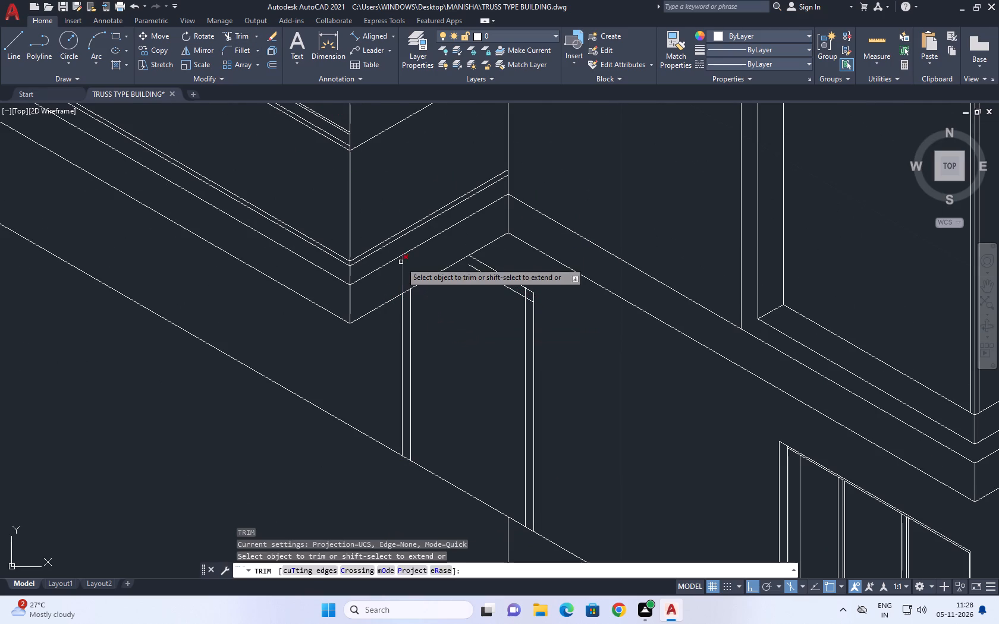
{"action": "left_click", "coordinate": [409, 261]}
{"action": "left_click", "coordinate": [399, 278]}
Trim the overrunning ends of the inner sloped line and inner right vertical line at the opening's upper corner.
{"action": "scroll", "coordinate": [527, 299], "scroll_direction": "up", "scroll_amount": 4}
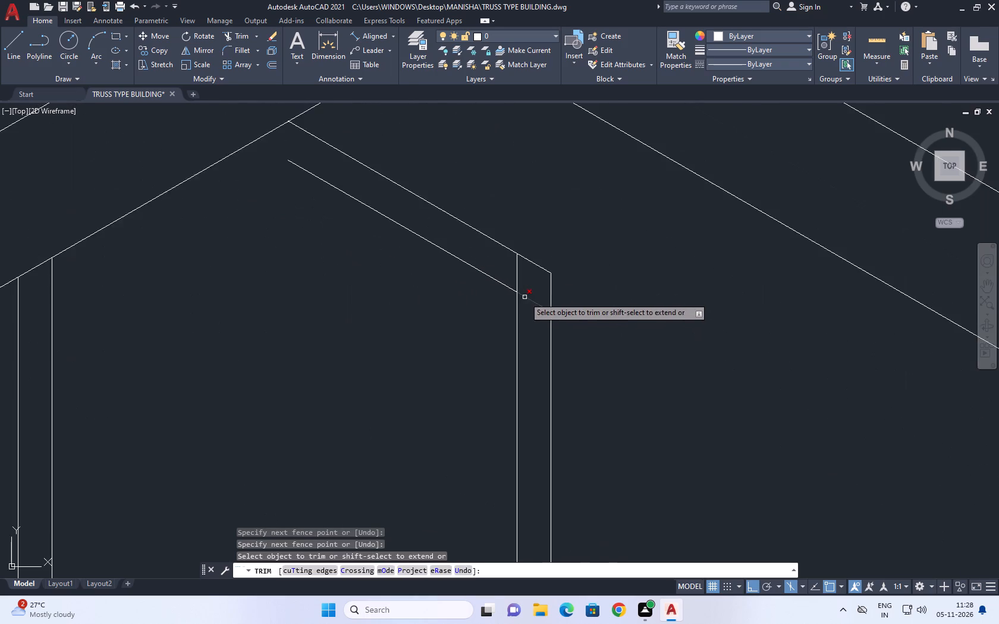
{"action": "scroll", "coordinate": [524, 297], "scroll_direction": "up", "scroll_amount": 1}
{"action": "left_click", "coordinate": [497, 228]}
{"action": "left_click_drag", "start_coordinate": [567, 348], "coordinate": [567, 354]}
{"action": "scroll", "coordinate": [601, 362], "scroll_direction": "down", "scroll_amount": 6}
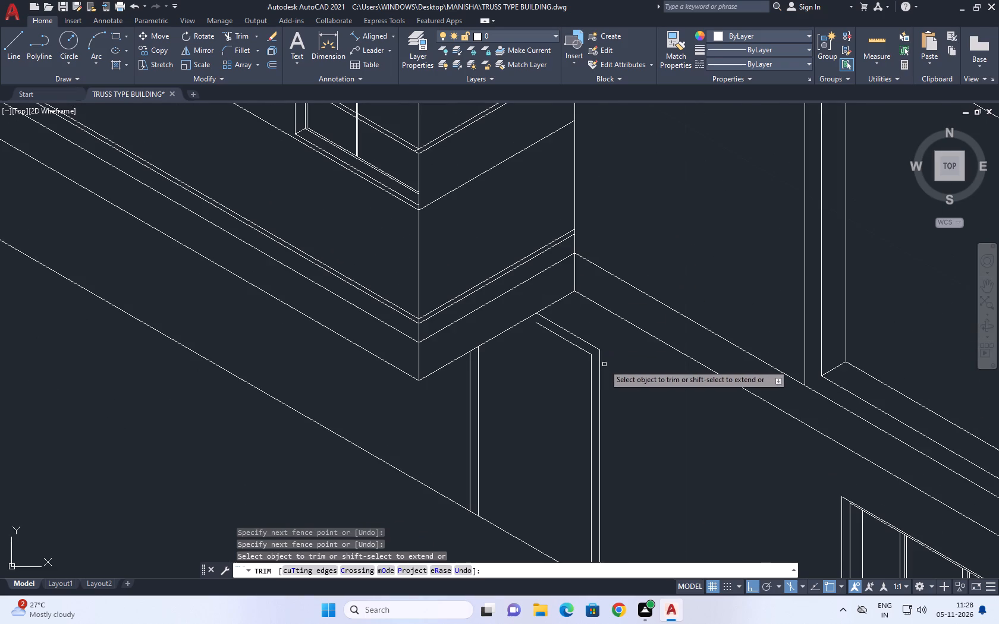
{"action": "key", "text": "space"}
Extend the inner sloped top line of the opening to the block's bottom edge.
{"action": "middle_click_drag", "start_coordinate": [551, 333], "coordinate": [571, 372]}
{"action": "type", "text": "EX"}
{"action": "key", "text": "space"}
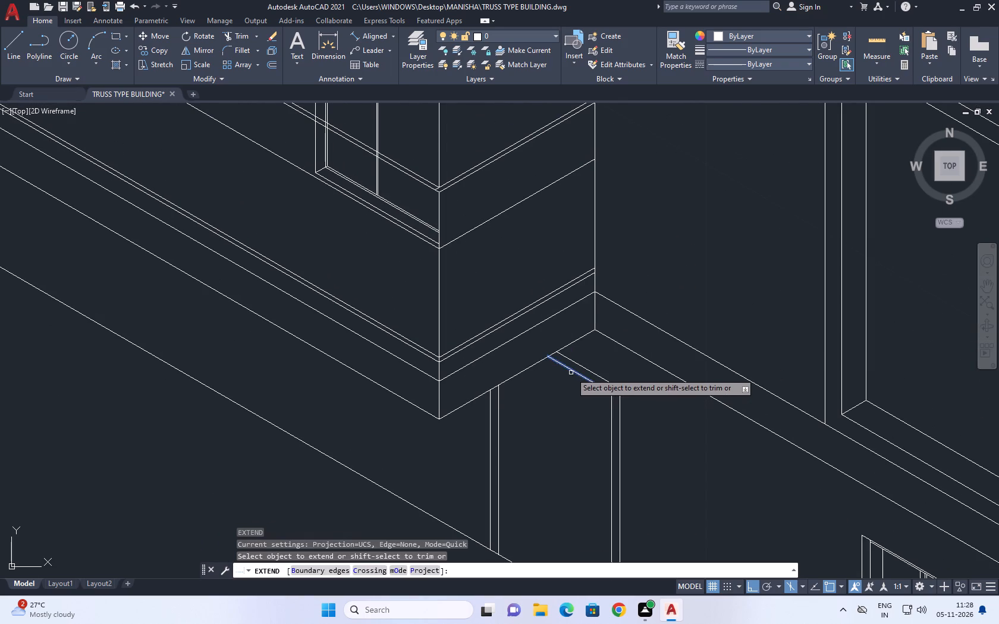
{"action": "left_click", "coordinate": [571, 371]}
{"action": "scroll", "coordinate": [587, 335], "scroll_direction": "down", "scroll_amount": 2}
{"action": "key", "text": "space"}
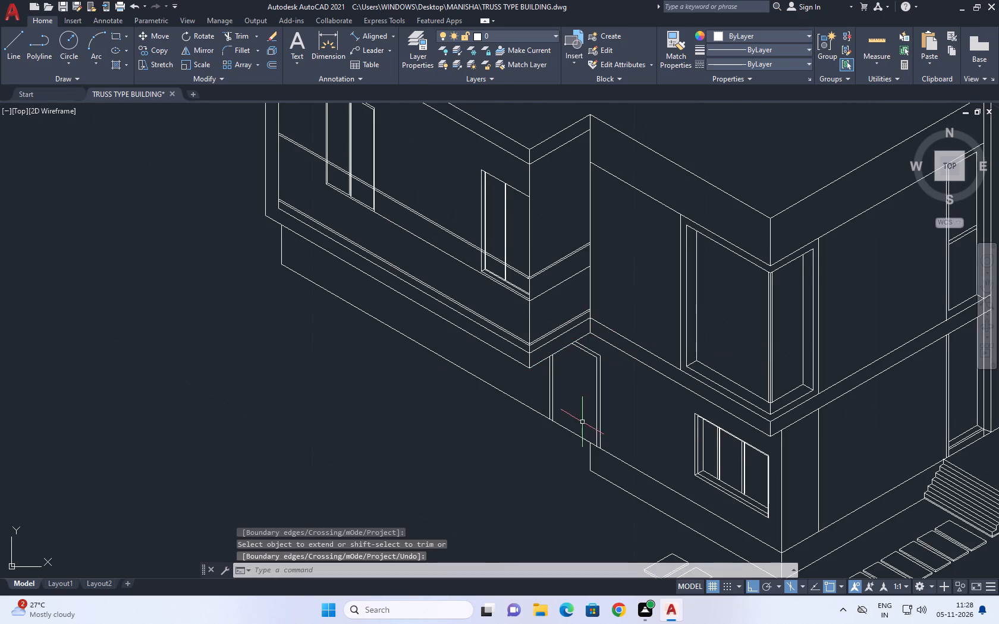
Draw a vertical line inside the opening from the block's bottom edge down past the base line.
{"action": "middle_click_drag", "start_coordinate": [579, 421], "coordinate": [573, 416]}
{"action": "key", "text": "l"}
{"action": "key", "text": "space"}
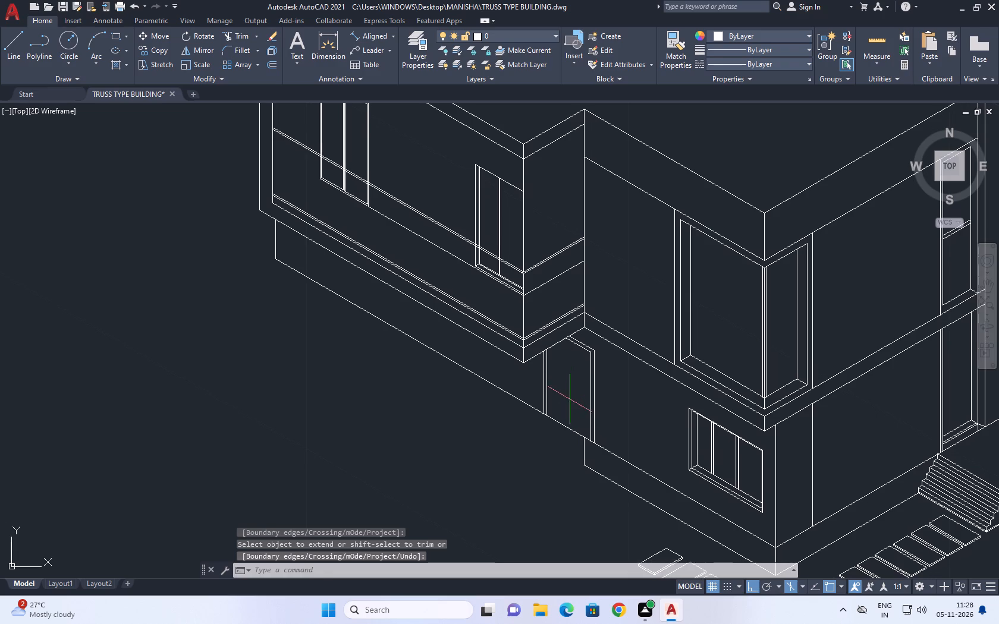
{"action": "scroll", "coordinate": [554, 371], "scroll_direction": "up", "scroll_amount": 3}
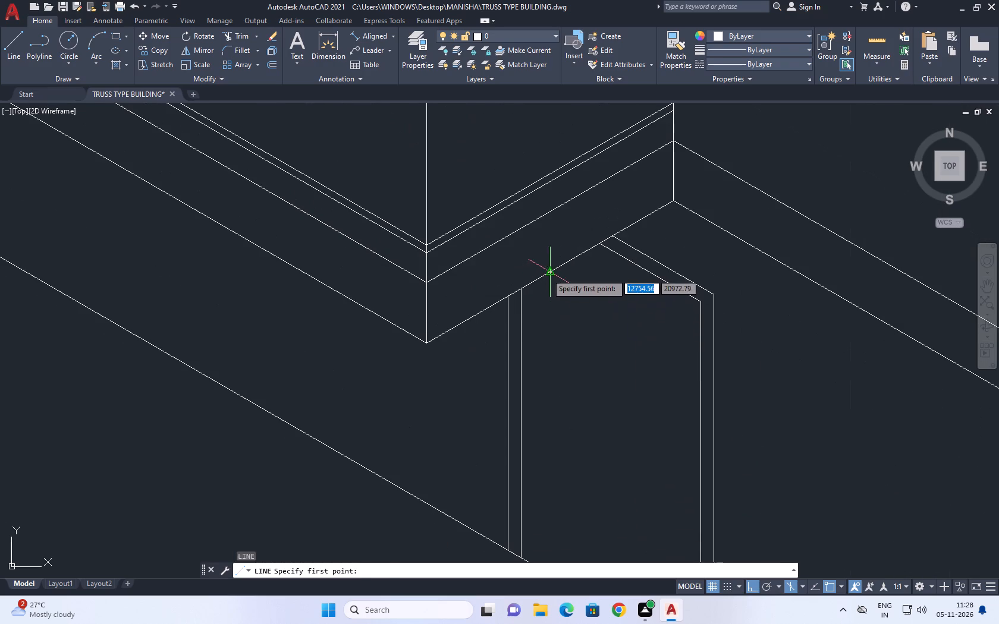
{"action": "left_click", "coordinate": [546, 273]}
{"action": "scroll", "coordinate": [519, 368], "scroll_direction": "down", "scroll_amount": 2}
{"action": "scroll", "coordinate": [526, 477], "scroll_direction": "up", "scroll_amount": 3}
{"action": "left_click", "coordinate": [533, 442]}
{"action": "key", "text": "space"}
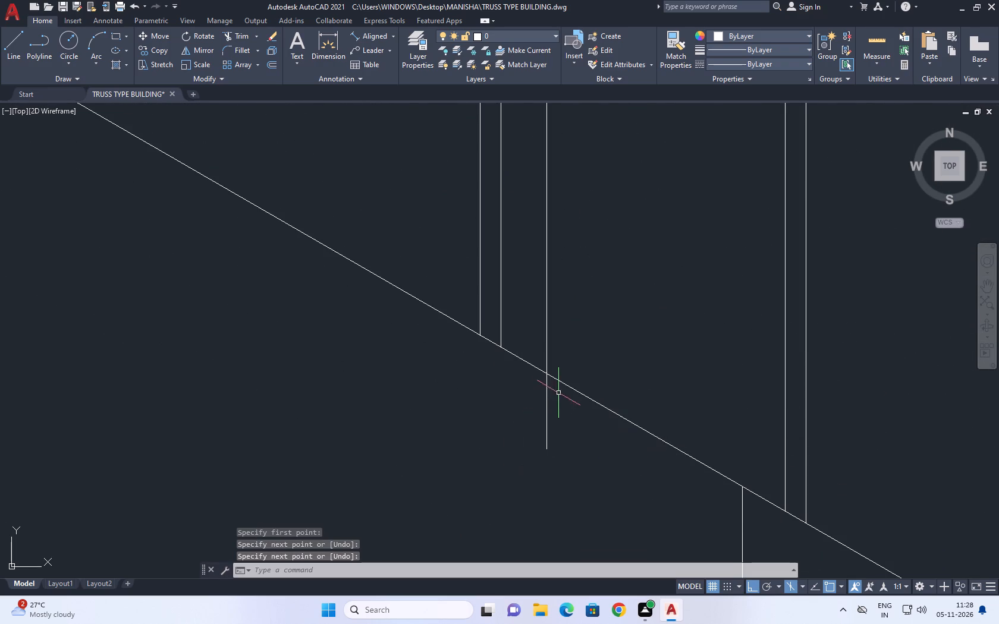
Trim the part of the new vertical line that overruns below the base line.
{"action": "middle_click_drag", "start_coordinate": [558, 392], "coordinate": [566, 465]}
{"action": "key", "text": "t"}
{"action": "key", "text": "r"}
{"action": "key", "text": "space"}
{"action": "left_click", "coordinate": [553, 505]}
{"action": "left_click", "coordinate": [515, 464]}
{"action": "left_click", "coordinate": [523, 495]}
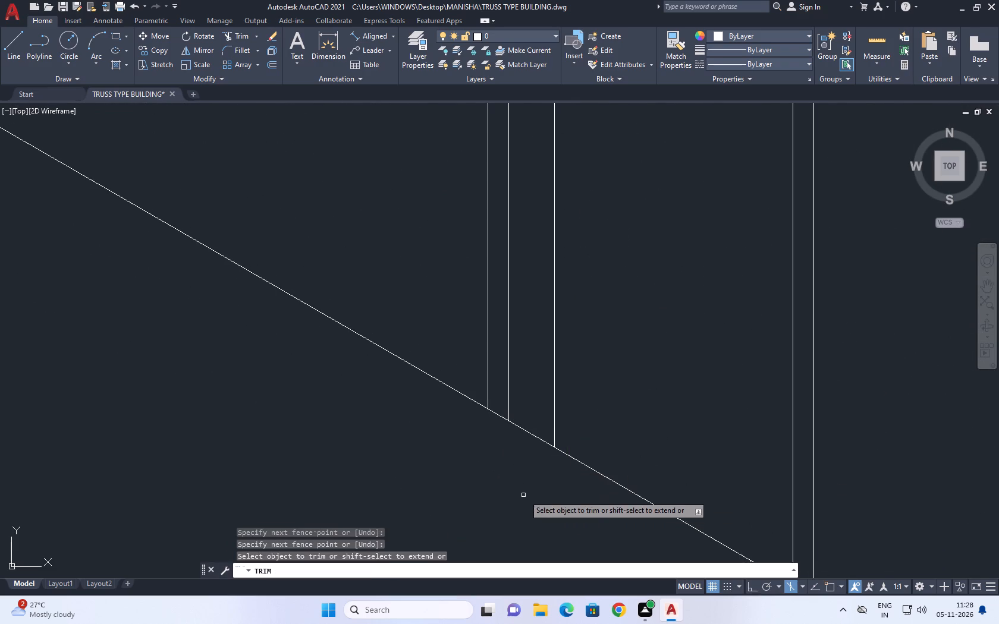
{"action": "key", "text": "space"}
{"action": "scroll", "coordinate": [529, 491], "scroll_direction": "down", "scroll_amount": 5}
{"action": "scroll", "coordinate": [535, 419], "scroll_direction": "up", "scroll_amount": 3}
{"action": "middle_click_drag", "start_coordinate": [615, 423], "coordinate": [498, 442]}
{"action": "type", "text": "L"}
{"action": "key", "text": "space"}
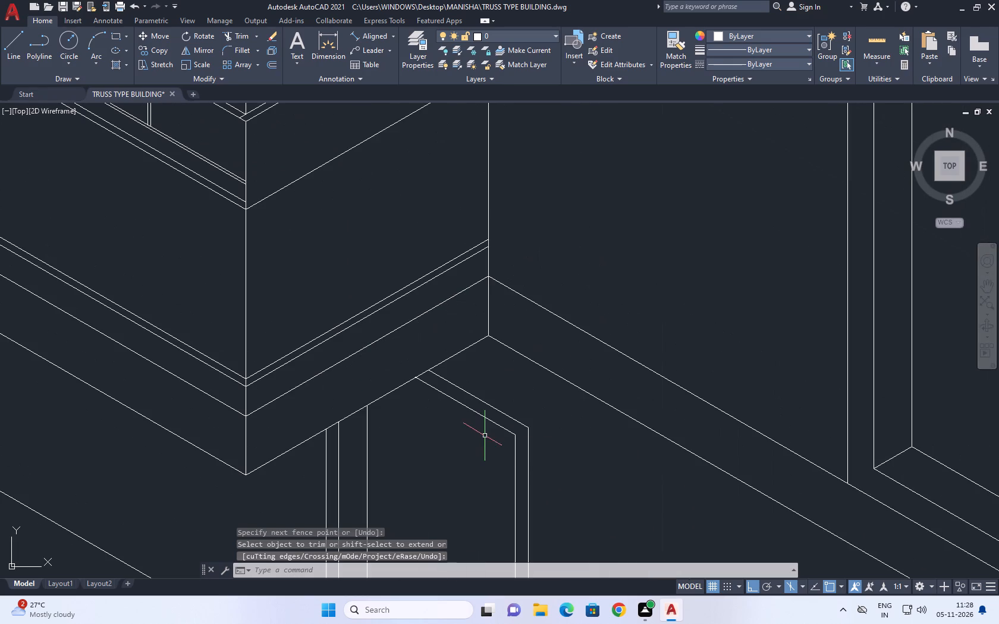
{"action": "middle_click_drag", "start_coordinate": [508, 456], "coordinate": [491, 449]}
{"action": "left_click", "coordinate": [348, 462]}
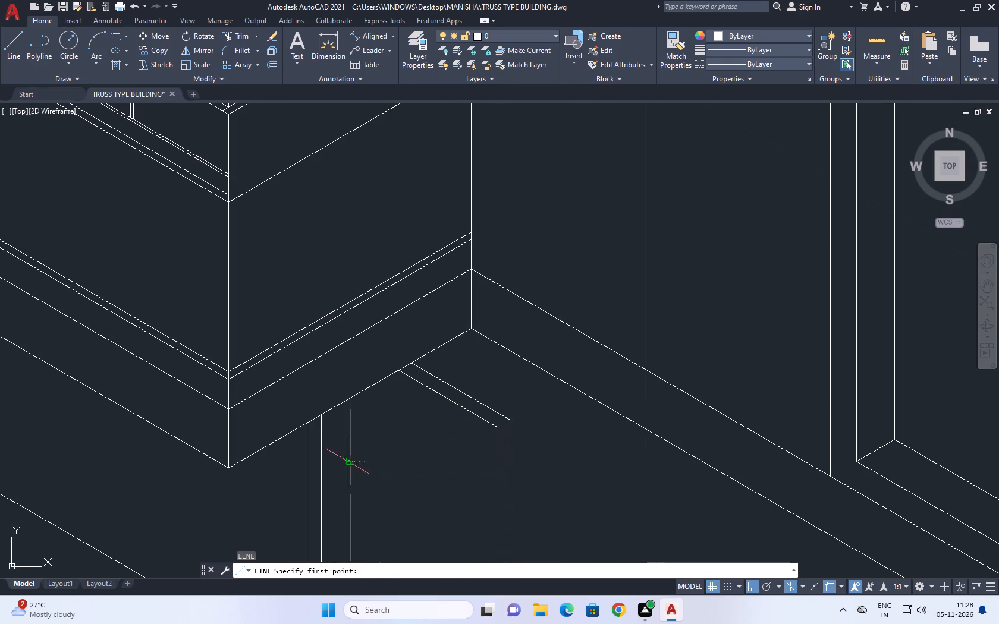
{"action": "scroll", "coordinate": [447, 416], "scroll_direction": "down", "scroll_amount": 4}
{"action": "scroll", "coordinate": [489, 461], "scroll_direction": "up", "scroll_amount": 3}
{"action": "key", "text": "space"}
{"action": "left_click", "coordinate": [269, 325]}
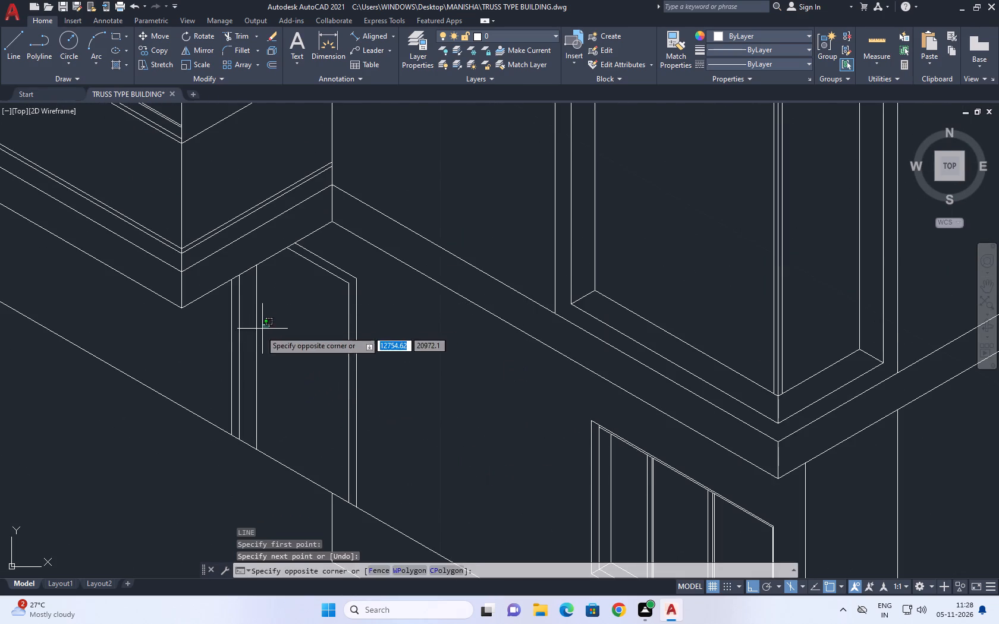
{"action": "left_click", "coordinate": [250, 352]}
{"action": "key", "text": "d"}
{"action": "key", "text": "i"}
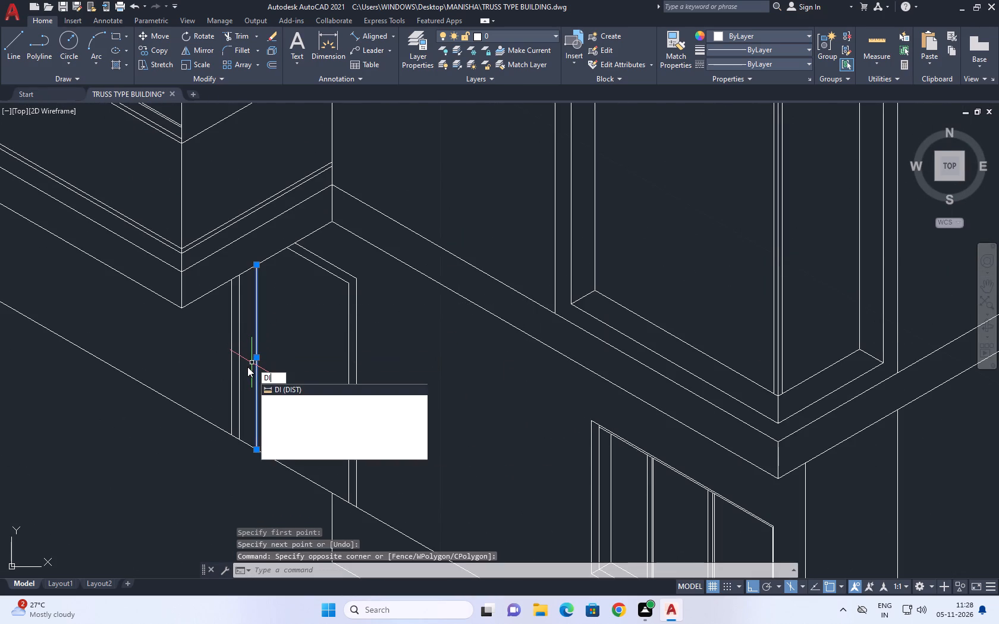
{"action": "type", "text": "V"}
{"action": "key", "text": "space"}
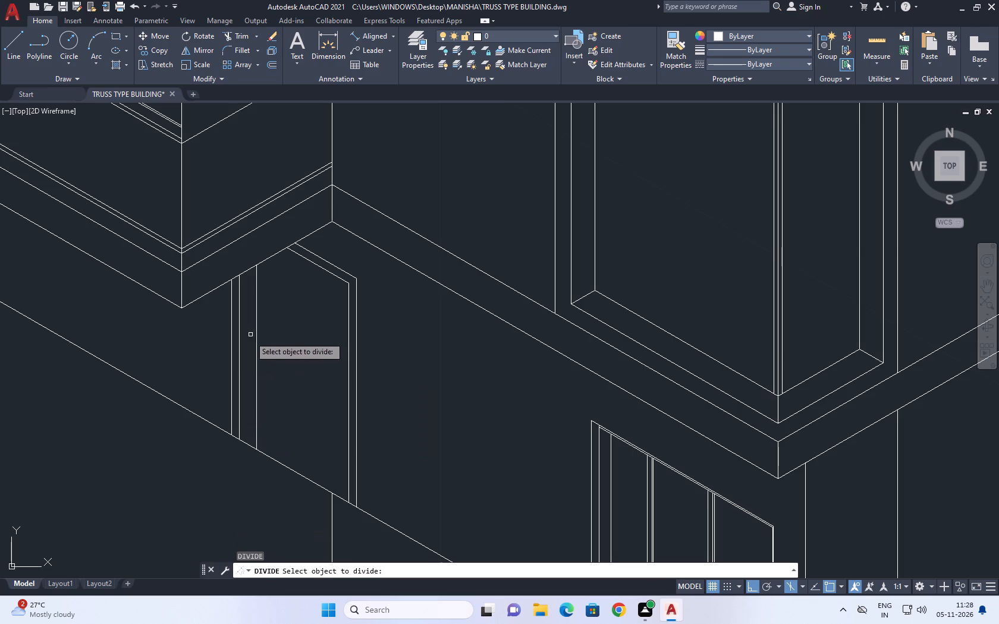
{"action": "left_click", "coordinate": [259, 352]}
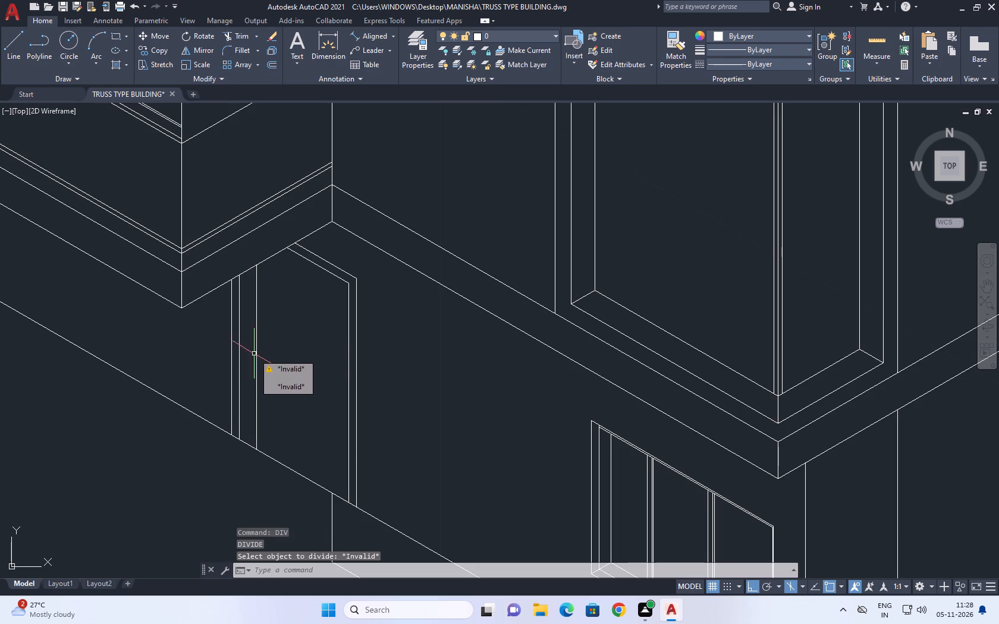
Divide the vertical line inside the door opening into 4 equal segments.
{"action": "left_click", "coordinate": [254, 354]}
{"action": "left_click", "coordinate": [257, 386]}
{"action": "left_click", "coordinate": [258, 364]}
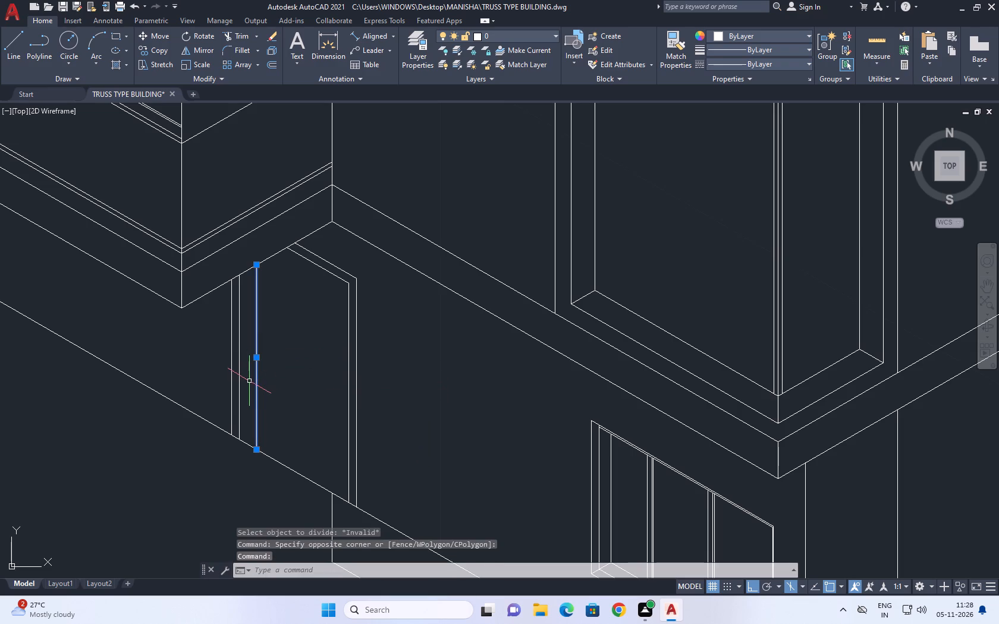
{"action": "key", "text": "d"}
{"action": "key", "text": "i"}
{"action": "type", "text": "V"}
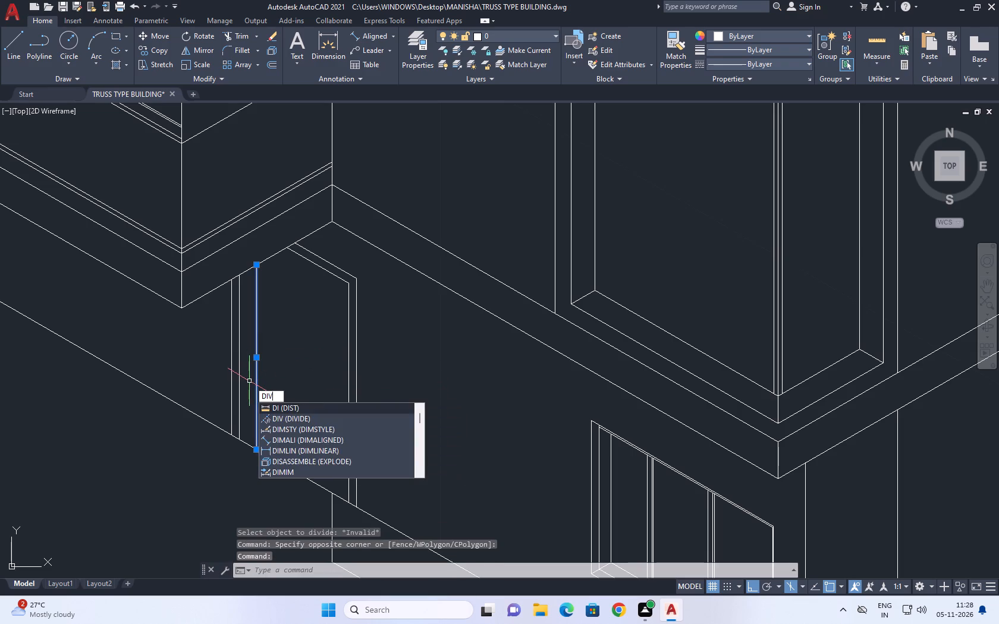
{"action": "key", "text": "space"}
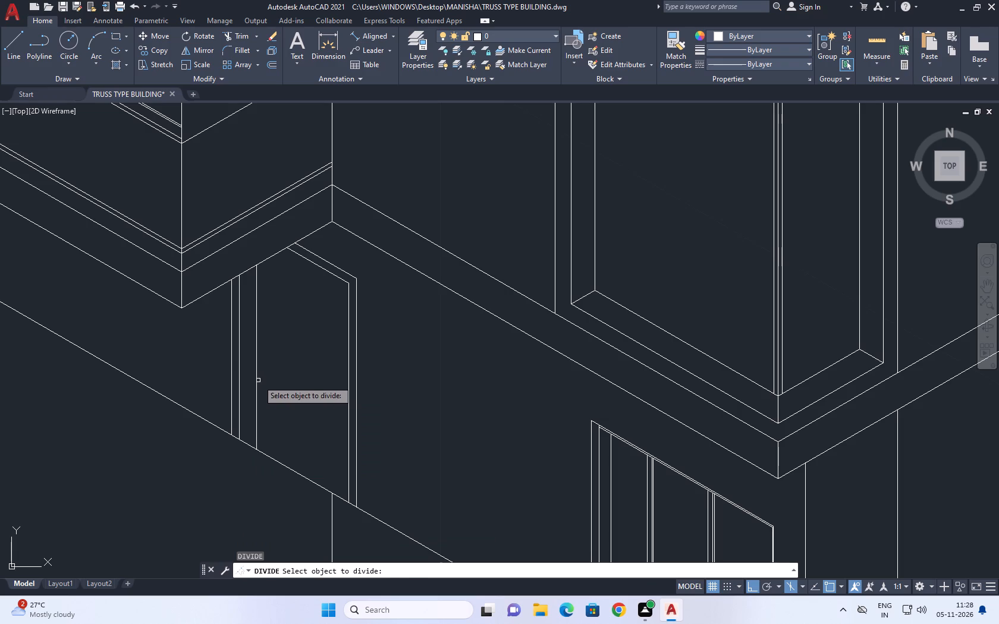
{"action": "left_click", "coordinate": [258, 380]}
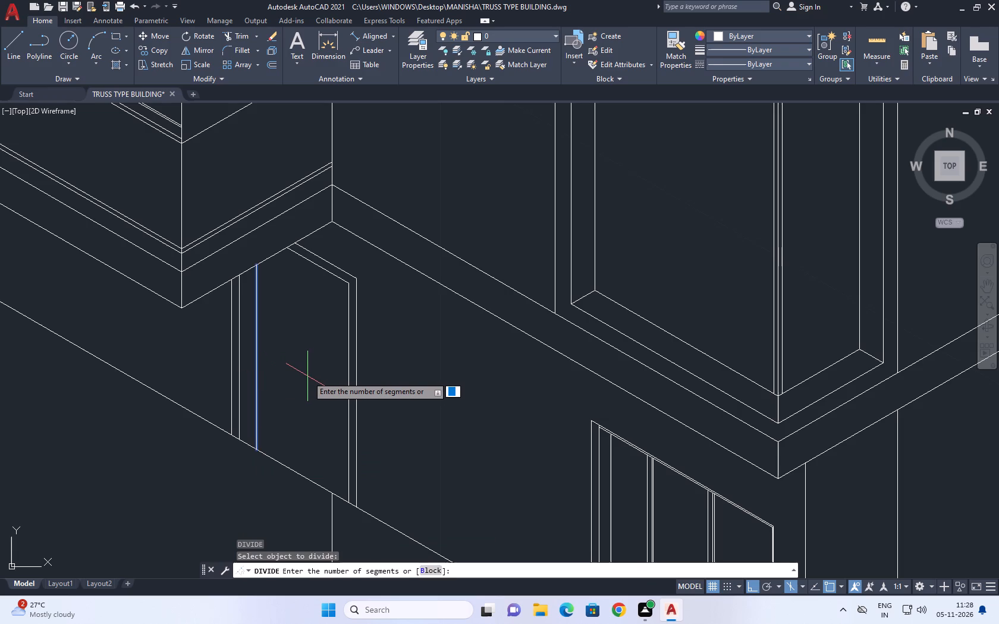
{"action": "type", "text": "4"}
{"action": "key", "text": "space"}
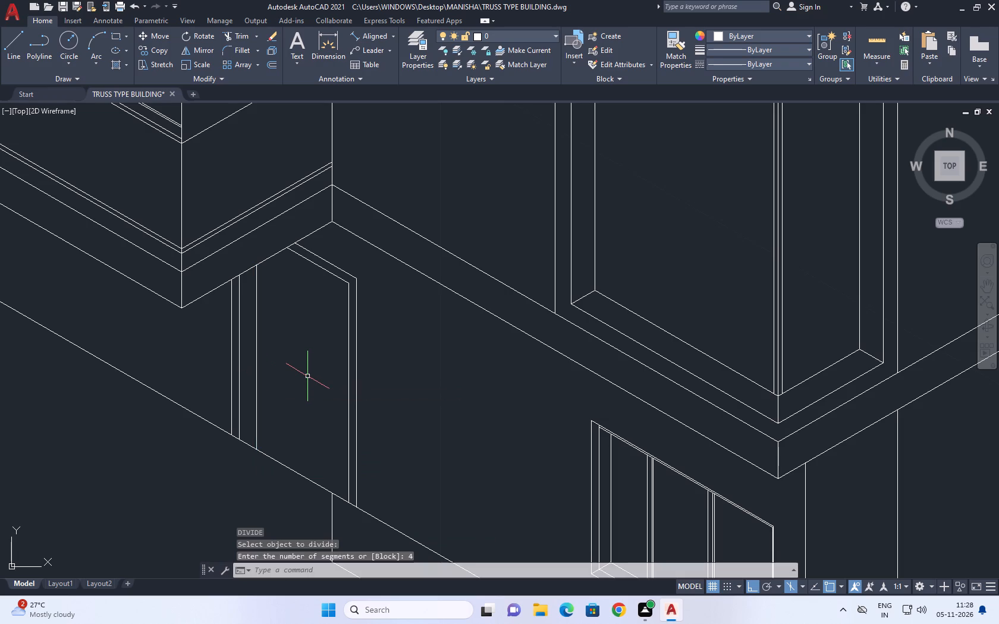
Draw a sloped isometric line from the divided line's uppermost division point past the opening's inner right vertical line.
{"action": "key", "text": "l"}
{"action": "key", "text": "space"}
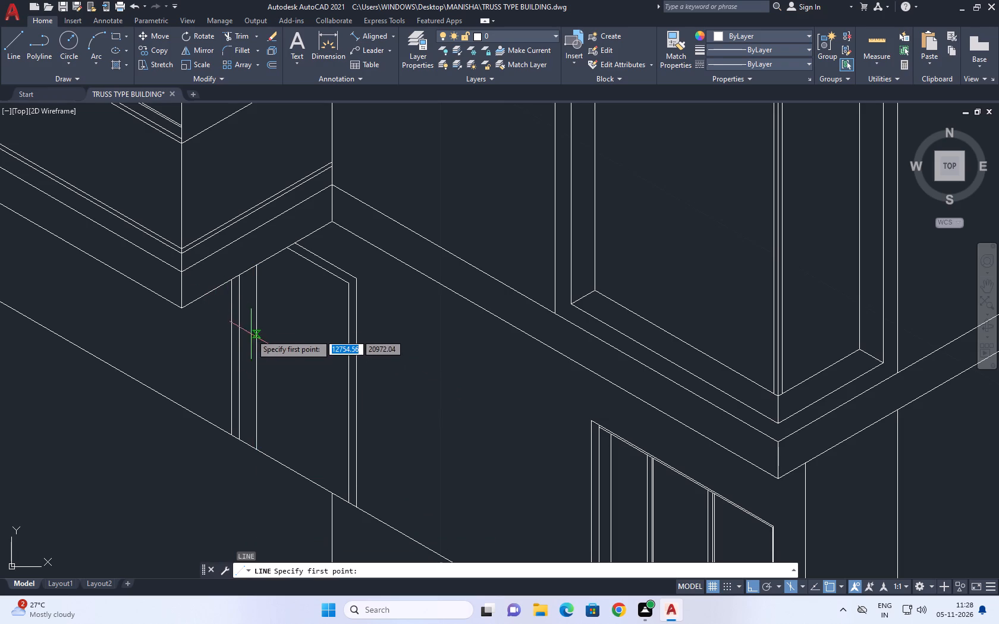
{"action": "left_click", "coordinate": [259, 306]}
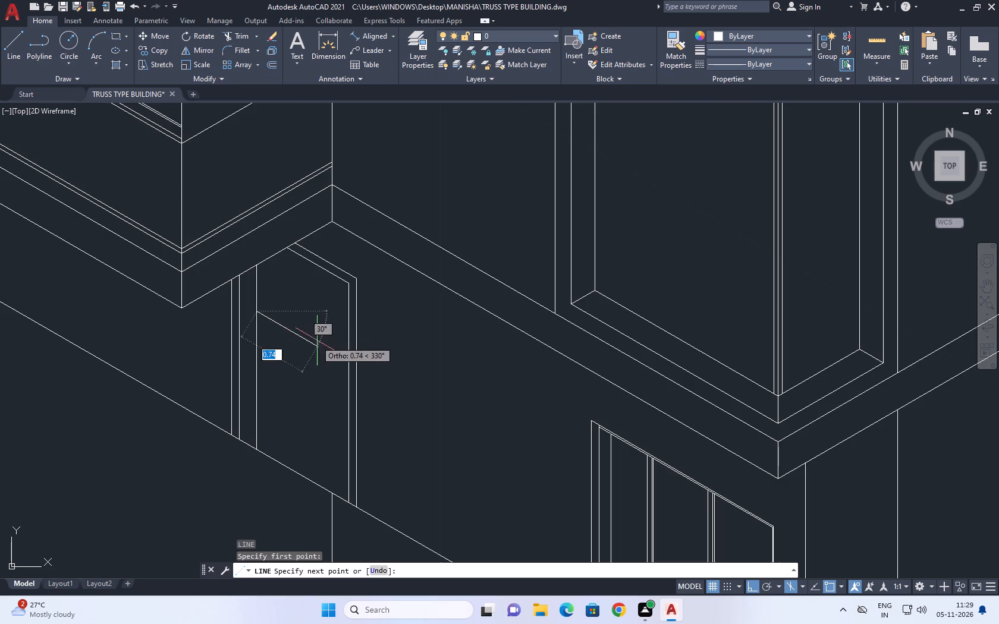
{"action": "scroll", "coordinate": [341, 354], "scroll_direction": "up", "scroll_amount": 3}
{"action": "left_click", "coordinate": [366, 382]}
{"action": "scroll", "coordinate": [387, 363], "scroll_direction": "down", "scroll_amount": 3}
{"action": "key", "text": "space"}
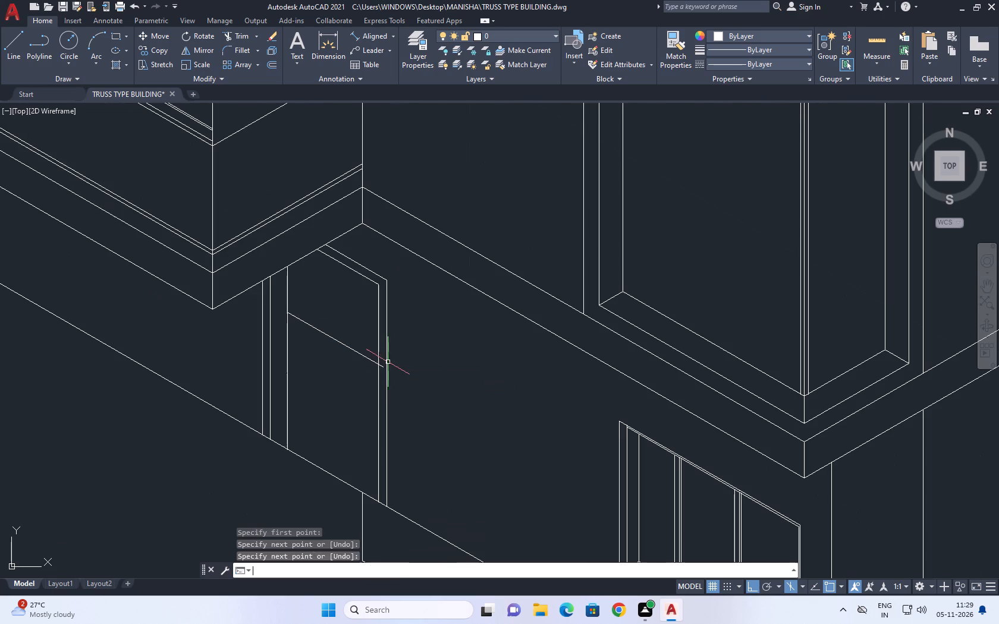
Draw two more parallel sloped lines from the middle and lowest division points past the opening's right frame lines.
{"action": "key", "text": "space"}
{"action": "left_click", "coordinate": [290, 359]}
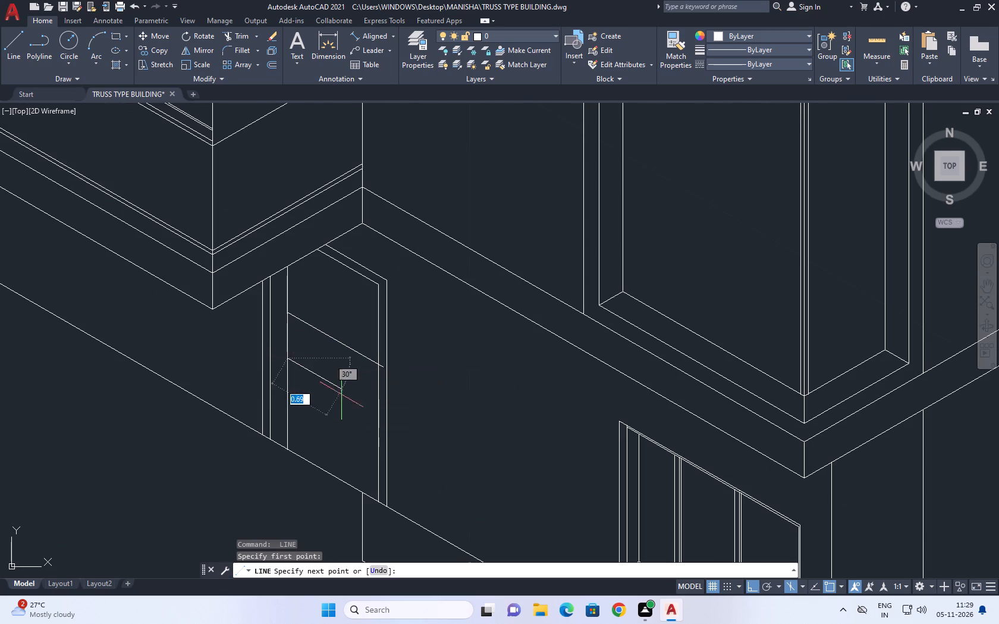
{"action": "scroll", "coordinate": [397, 427], "scroll_direction": "up", "scroll_amount": 3}
{"action": "left_click", "coordinate": [376, 399]}
{"action": "key", "text": "space"}
{"action": "scroll", "coordinate": [310, 372], "scroll_direction": "down", "scroll_amount": 2}
{"action": "middle_click_drag", "start_coordinate": [229, 392], "coordinate": [352, 374]}
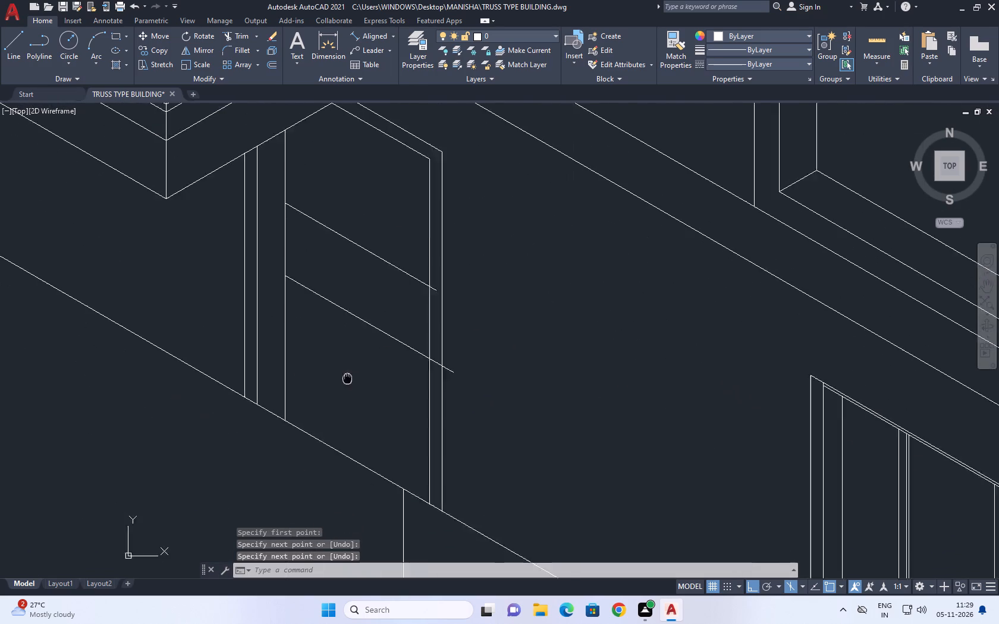
{"action": "key", "text": "space"}
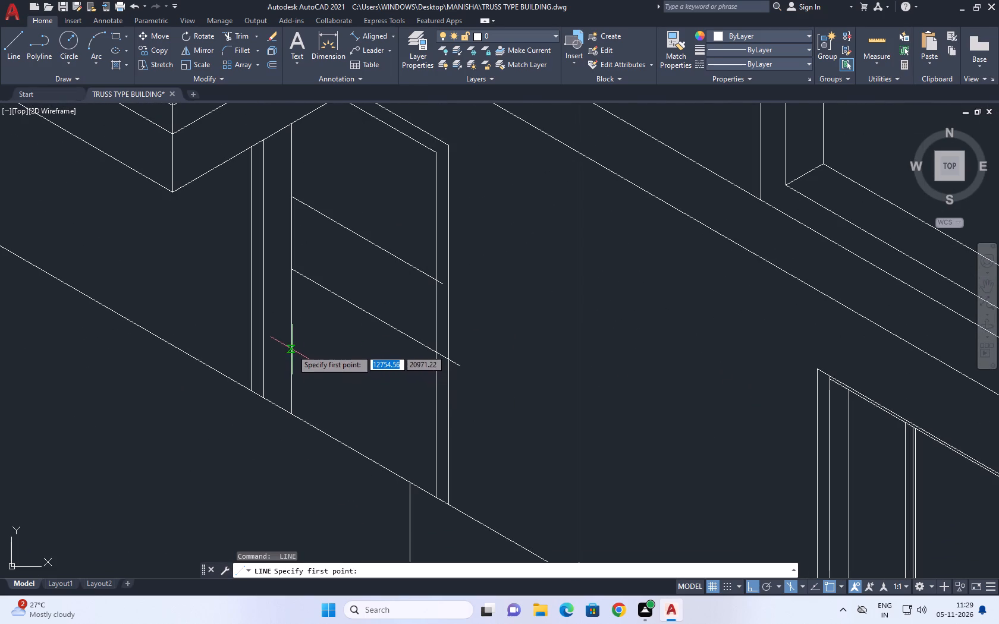
{"action": "left_click", "coordinate": [292, 341]}
{"action": "left_click", "coordinate": [488, 451]}
{"action": "key", "text": "space"}
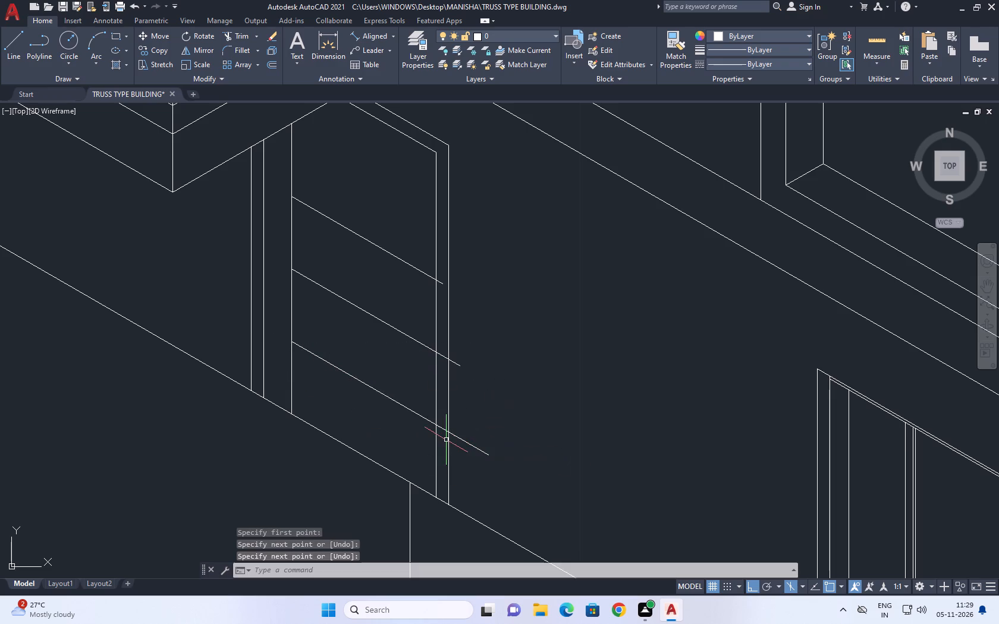
Trim the lowest sloped line's overrun back to the opening's inner right vertical line.
{"action": "type", "text": "TR"}
{"action": "key", "text": "space"}
{"action": "scroll", "coordinate": [444, 442], "scroll_direction": "up", "scroll_amount": 2}
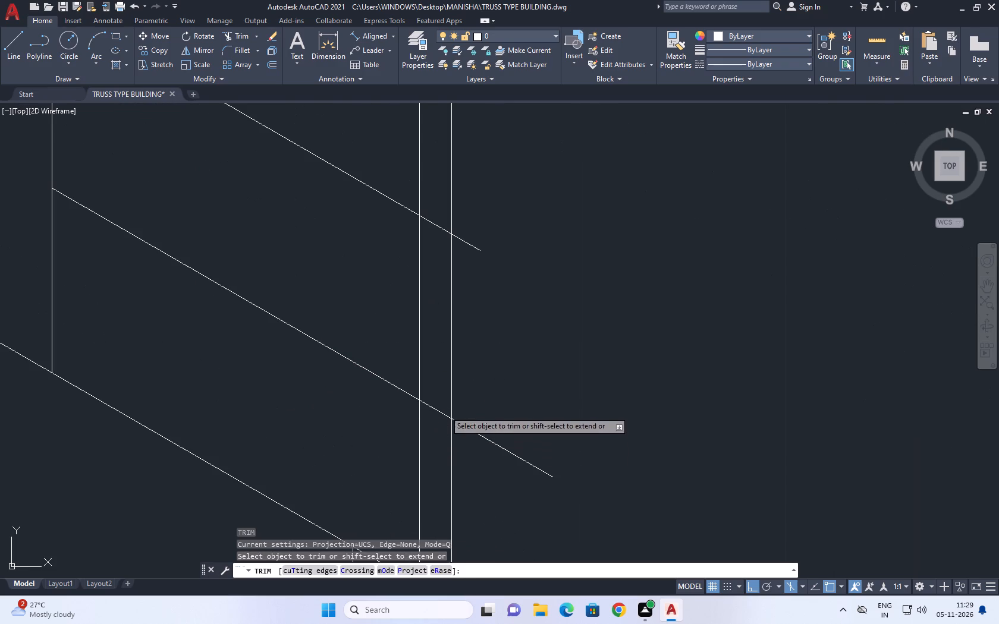
{"action": "left_click", "coordinate": [445, 411]}
{"action": "left_click", "coordinate": [426, 446]}
{"action": "left_click", "coordinate": [462, 429]}
{"action": "left_click", "coordinate": [469, 445]}
{"action": "left_click", "coordinate": [475, 428]}
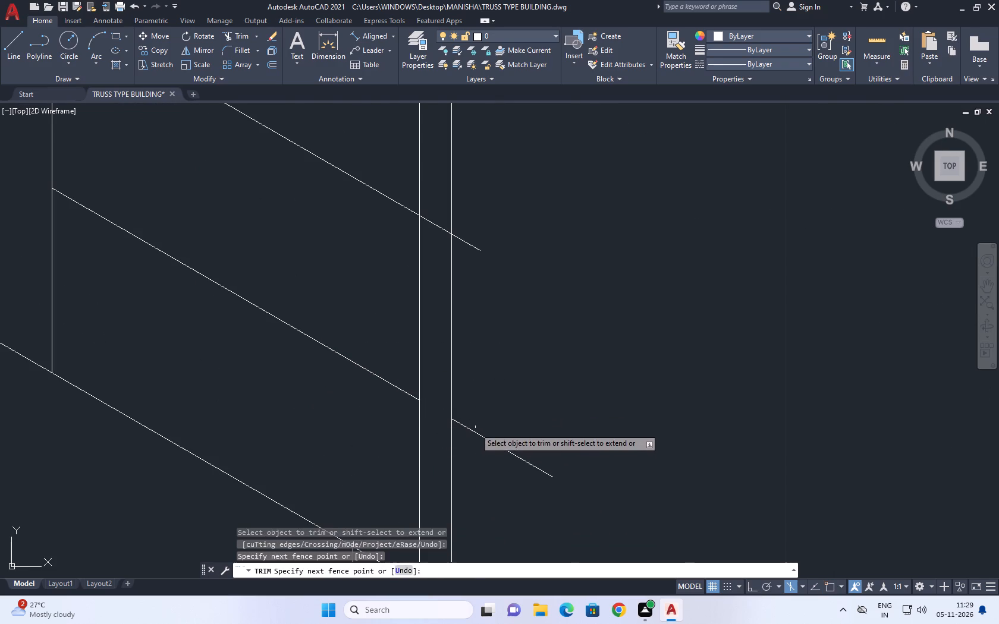
{"action": "left_click", "coordinate": [466, 450]}
Trim the overrunning ends of the middle and upper sloped lines back to the opening's inner right vertical line.
{"action": "left_click", "coordinate": [469, 246]}
{"action": "middle_click_drag", "start_coordinate": [472, 220], "coordinate": [485, 347]}
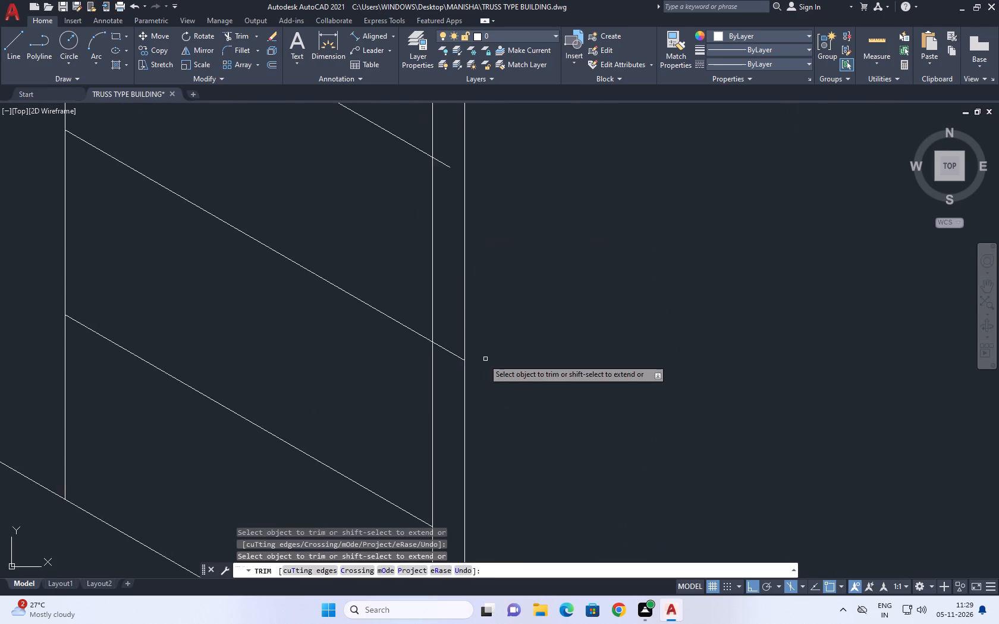
{"action": "left_click", "coordinate": [448, 352]}
{"action": "middle_click_drag", "start_coordinate": [481, 239], "coordinate": [486, 359]}
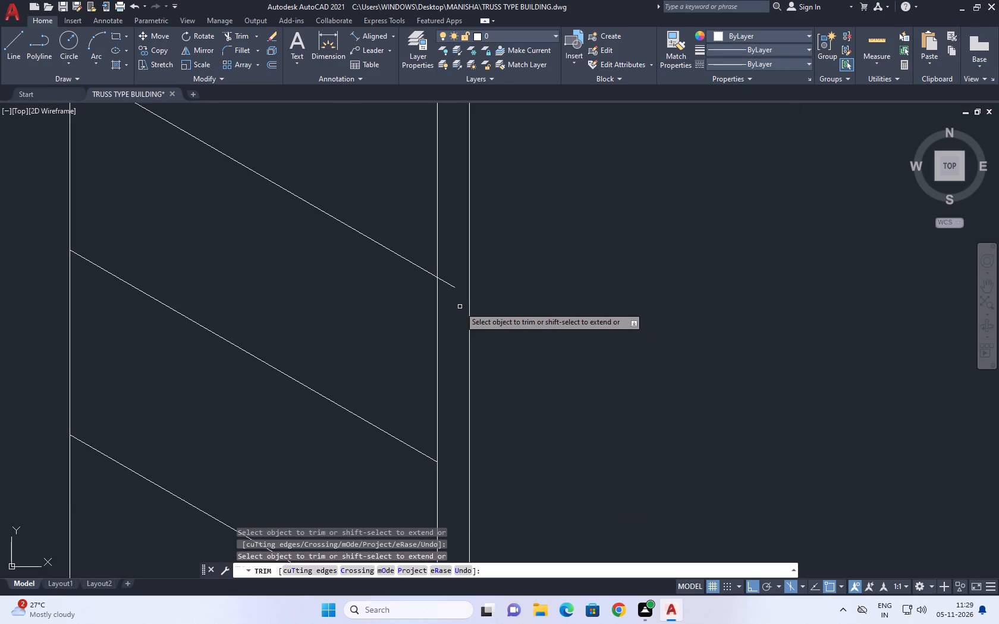
{"action": "left_click", "coordinate": [452, 283]}
{"action": "left_click", "coordinate": [444, 295]}
{"action": "scroll", "coordinate": [460, 286], "scroll_direction": "down", "scroll_amount": 4}
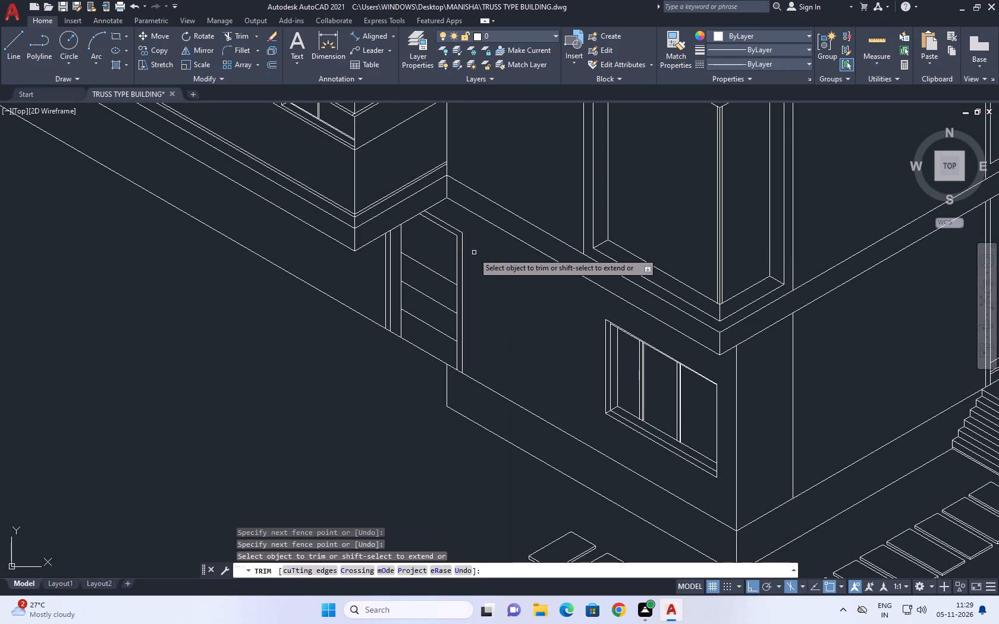
{"action": "middle_click_drag", "start_coordinate": [486, 264], "coordinate": [495, 411]}
{"action": "scroll", "coordinate": [491, 361], "scroll_direction": "down", "scroll_amount": 1}
{"action": "key", "text": "space"}
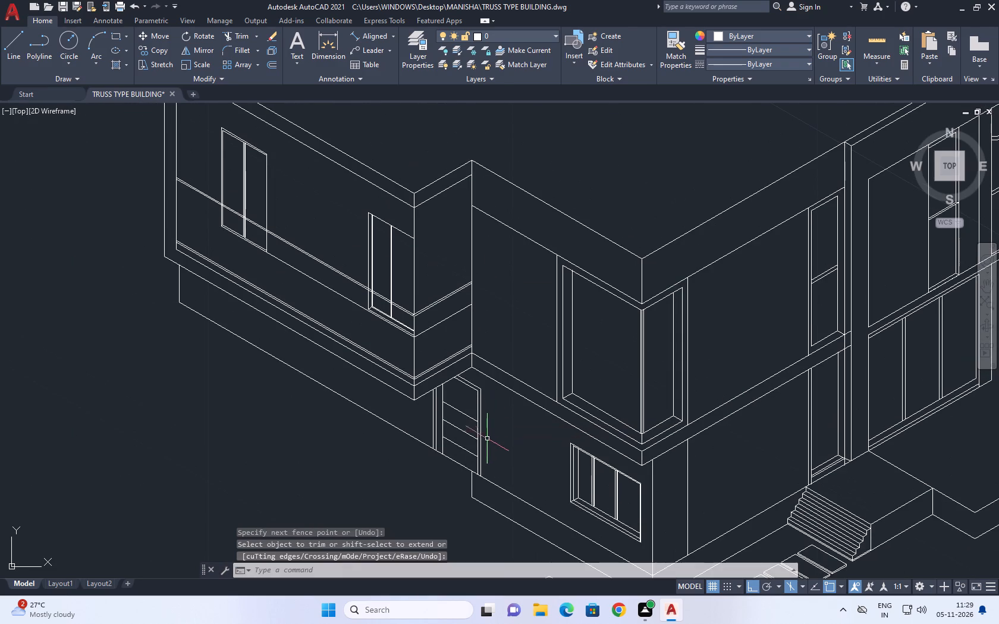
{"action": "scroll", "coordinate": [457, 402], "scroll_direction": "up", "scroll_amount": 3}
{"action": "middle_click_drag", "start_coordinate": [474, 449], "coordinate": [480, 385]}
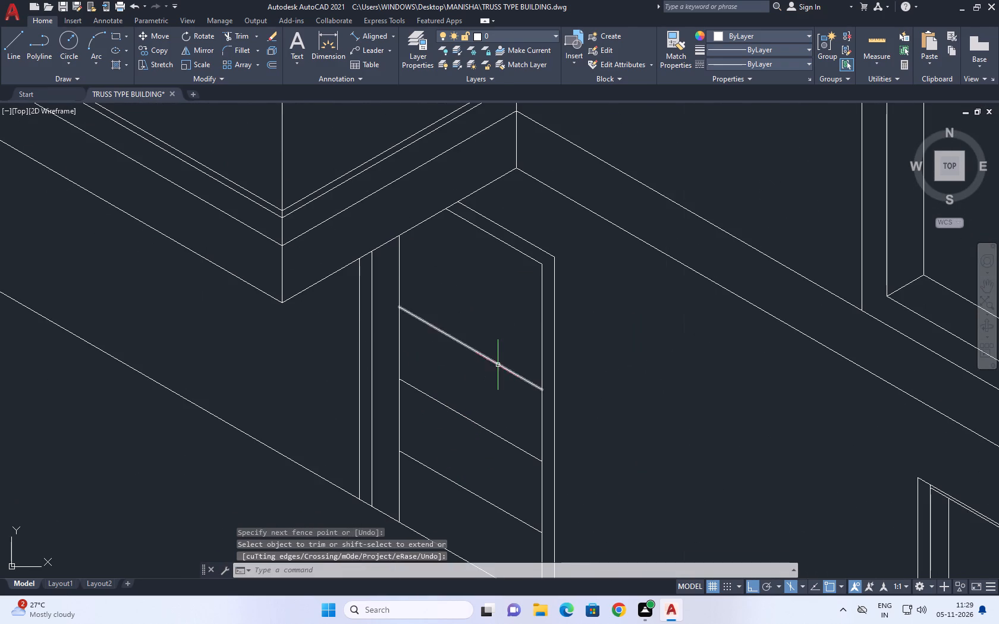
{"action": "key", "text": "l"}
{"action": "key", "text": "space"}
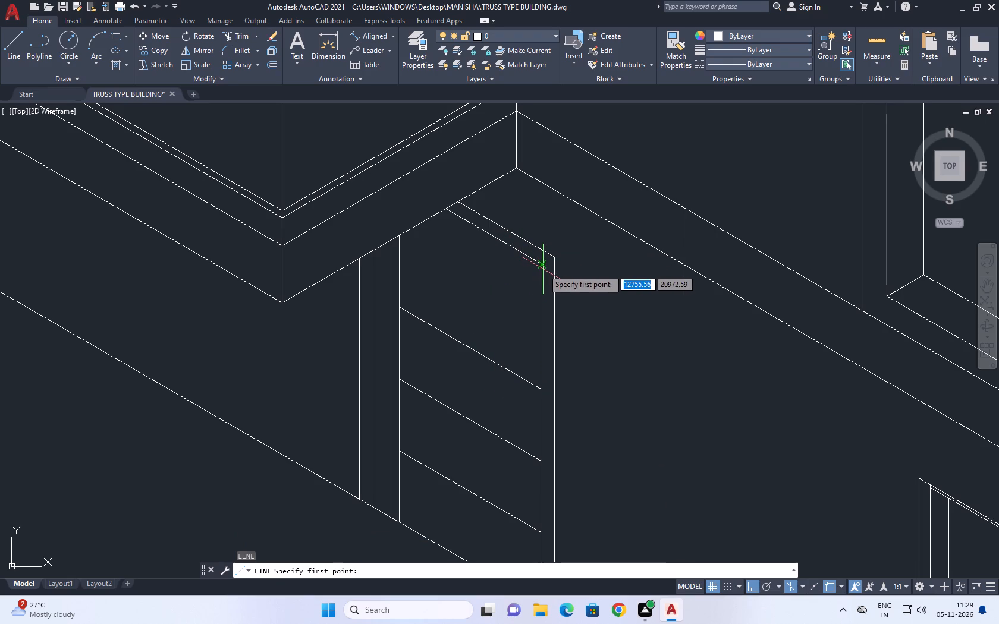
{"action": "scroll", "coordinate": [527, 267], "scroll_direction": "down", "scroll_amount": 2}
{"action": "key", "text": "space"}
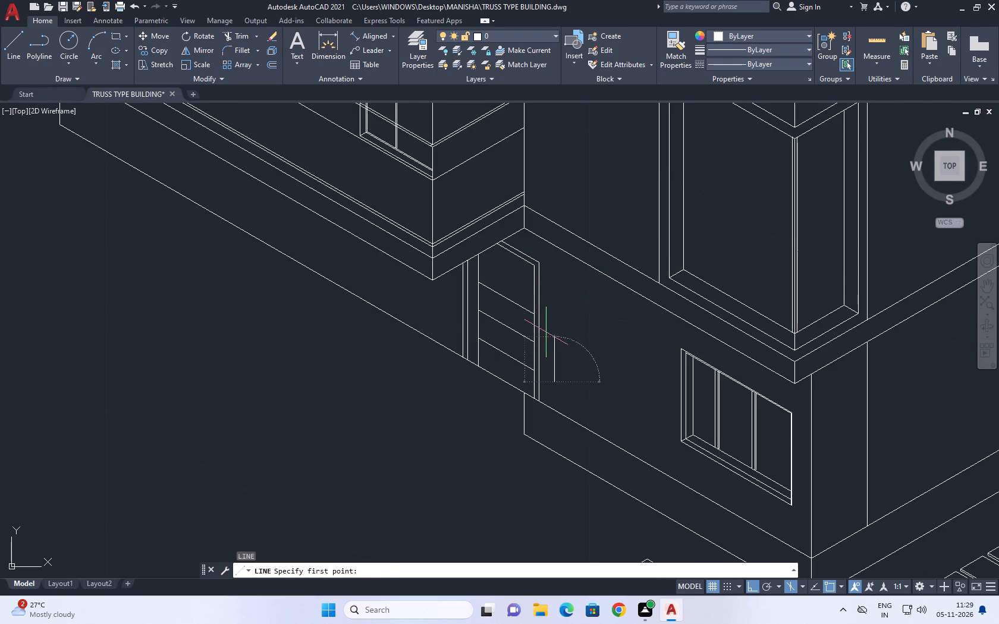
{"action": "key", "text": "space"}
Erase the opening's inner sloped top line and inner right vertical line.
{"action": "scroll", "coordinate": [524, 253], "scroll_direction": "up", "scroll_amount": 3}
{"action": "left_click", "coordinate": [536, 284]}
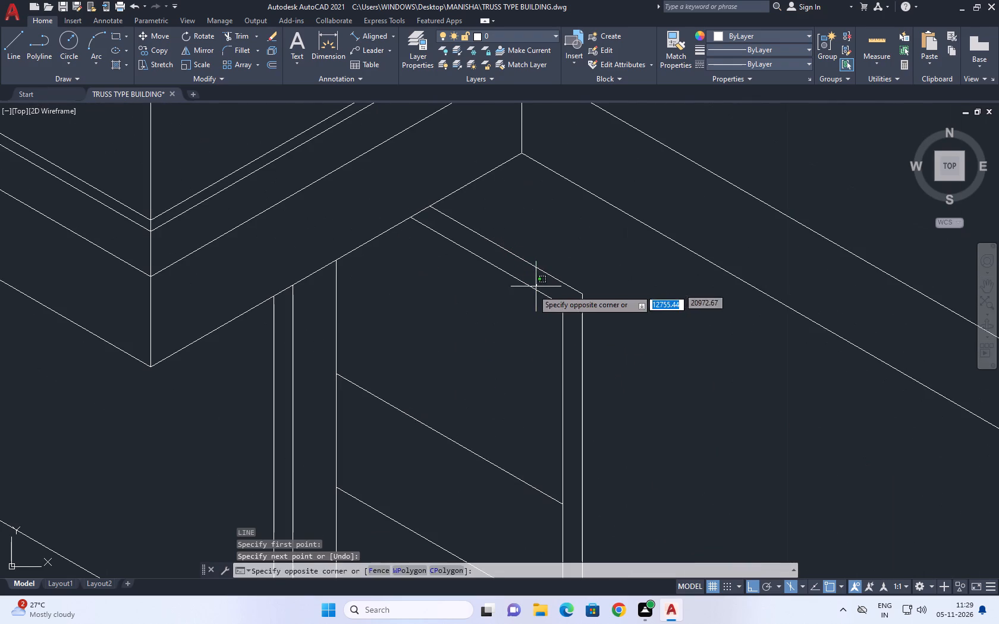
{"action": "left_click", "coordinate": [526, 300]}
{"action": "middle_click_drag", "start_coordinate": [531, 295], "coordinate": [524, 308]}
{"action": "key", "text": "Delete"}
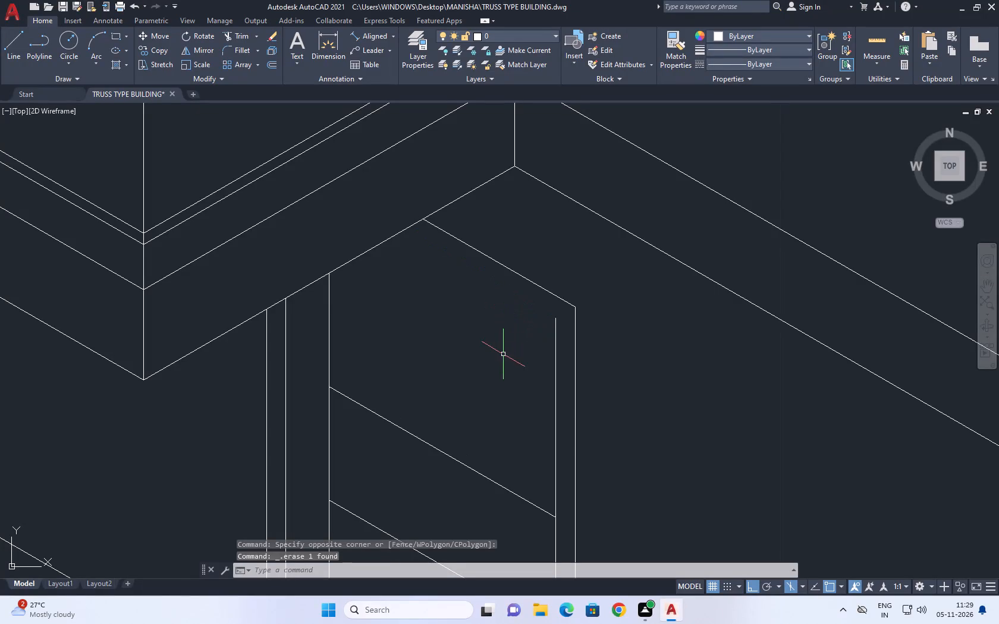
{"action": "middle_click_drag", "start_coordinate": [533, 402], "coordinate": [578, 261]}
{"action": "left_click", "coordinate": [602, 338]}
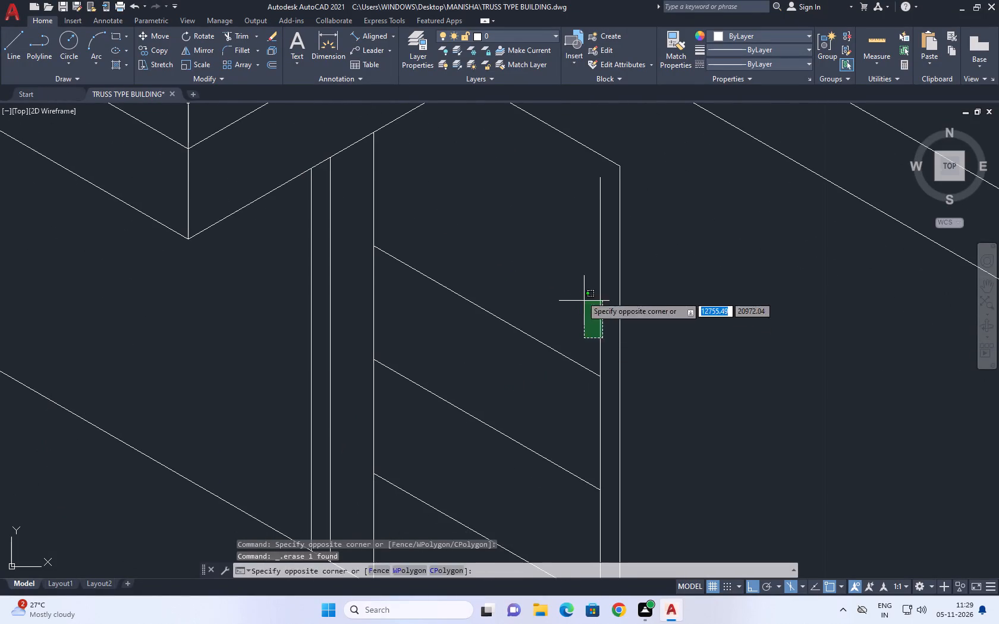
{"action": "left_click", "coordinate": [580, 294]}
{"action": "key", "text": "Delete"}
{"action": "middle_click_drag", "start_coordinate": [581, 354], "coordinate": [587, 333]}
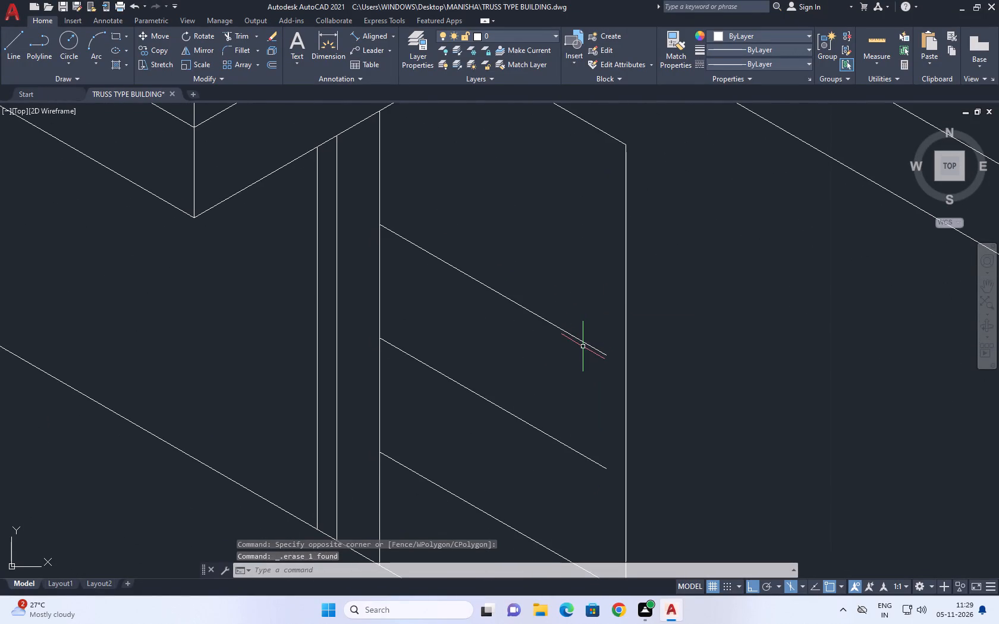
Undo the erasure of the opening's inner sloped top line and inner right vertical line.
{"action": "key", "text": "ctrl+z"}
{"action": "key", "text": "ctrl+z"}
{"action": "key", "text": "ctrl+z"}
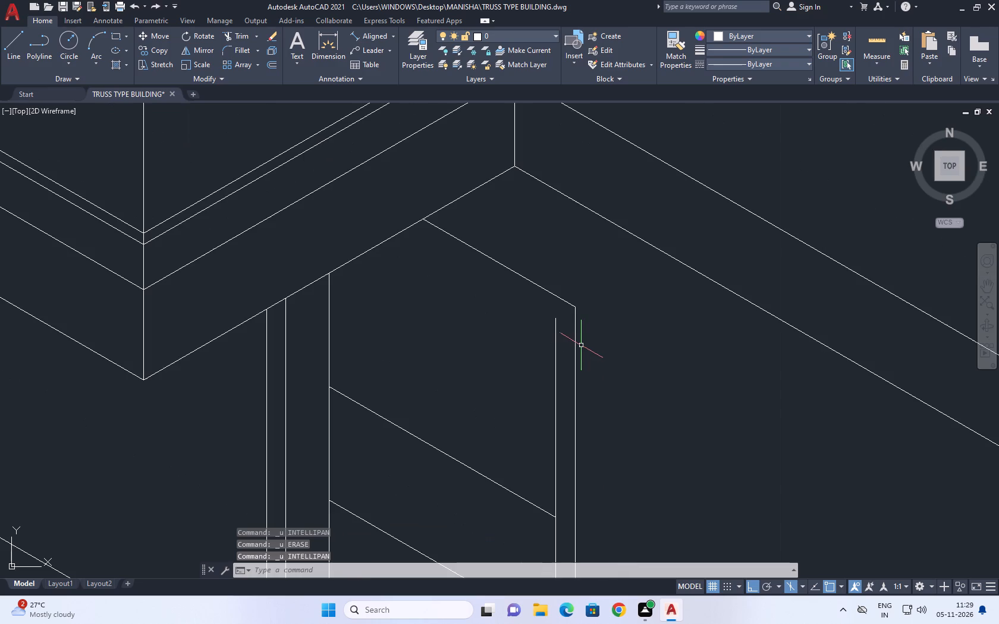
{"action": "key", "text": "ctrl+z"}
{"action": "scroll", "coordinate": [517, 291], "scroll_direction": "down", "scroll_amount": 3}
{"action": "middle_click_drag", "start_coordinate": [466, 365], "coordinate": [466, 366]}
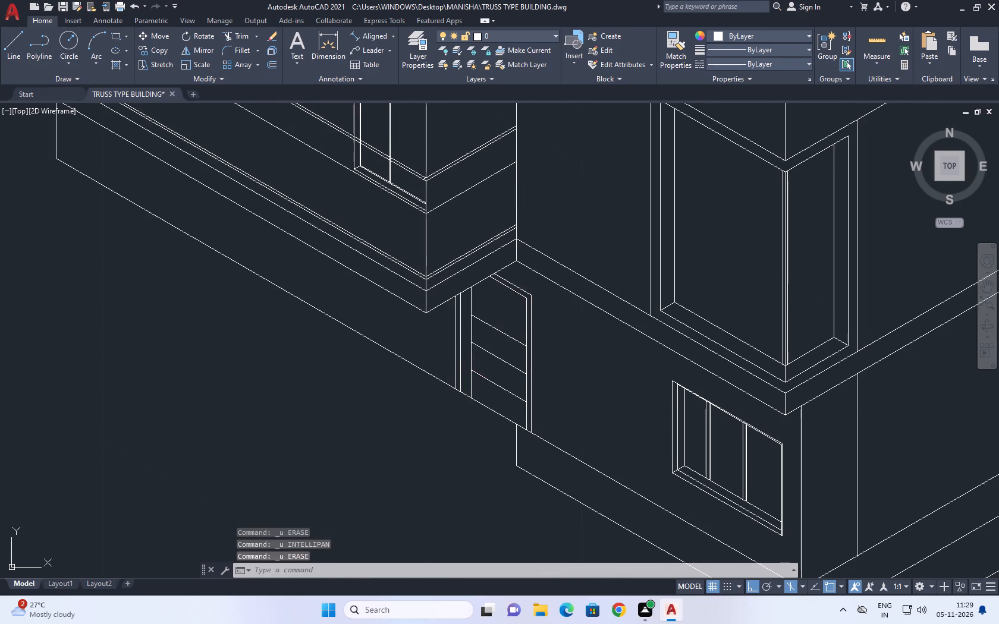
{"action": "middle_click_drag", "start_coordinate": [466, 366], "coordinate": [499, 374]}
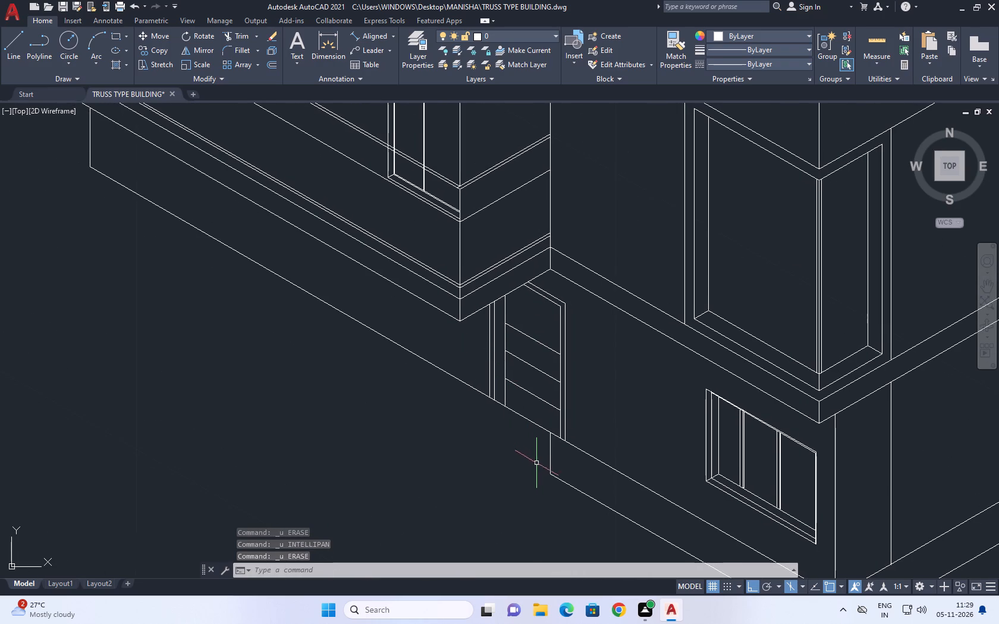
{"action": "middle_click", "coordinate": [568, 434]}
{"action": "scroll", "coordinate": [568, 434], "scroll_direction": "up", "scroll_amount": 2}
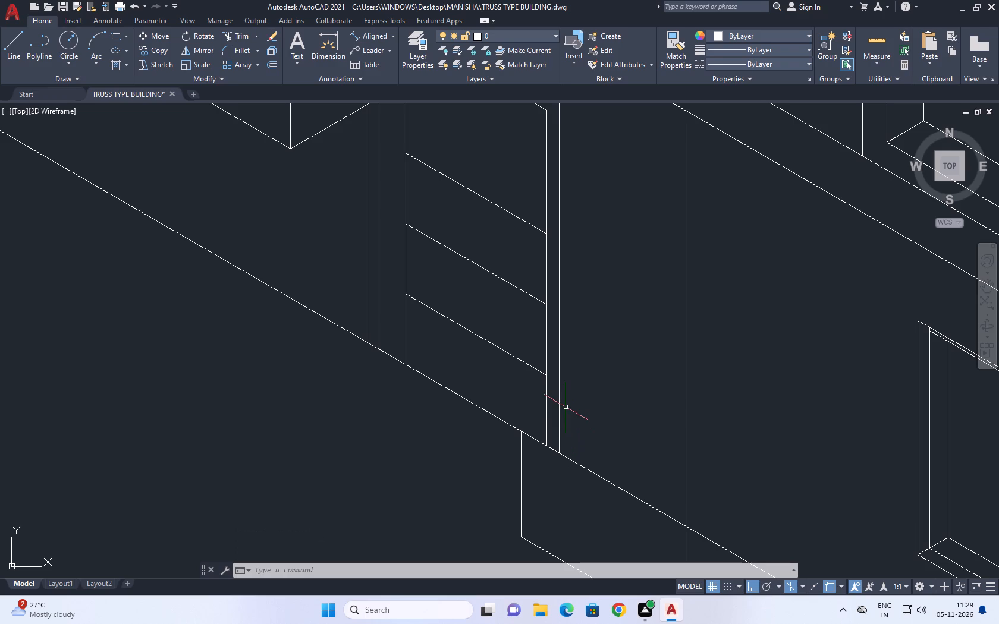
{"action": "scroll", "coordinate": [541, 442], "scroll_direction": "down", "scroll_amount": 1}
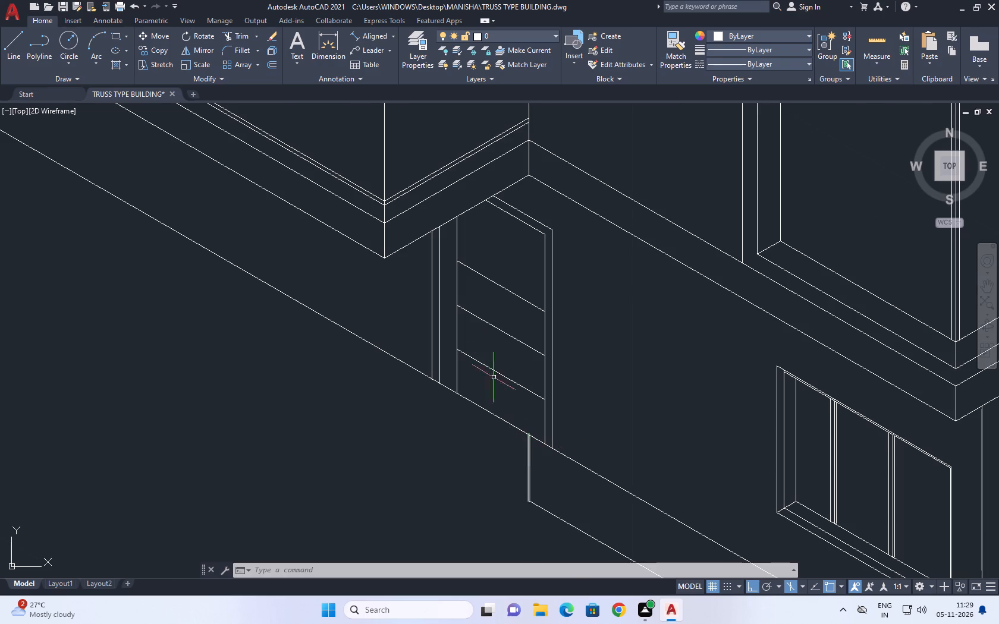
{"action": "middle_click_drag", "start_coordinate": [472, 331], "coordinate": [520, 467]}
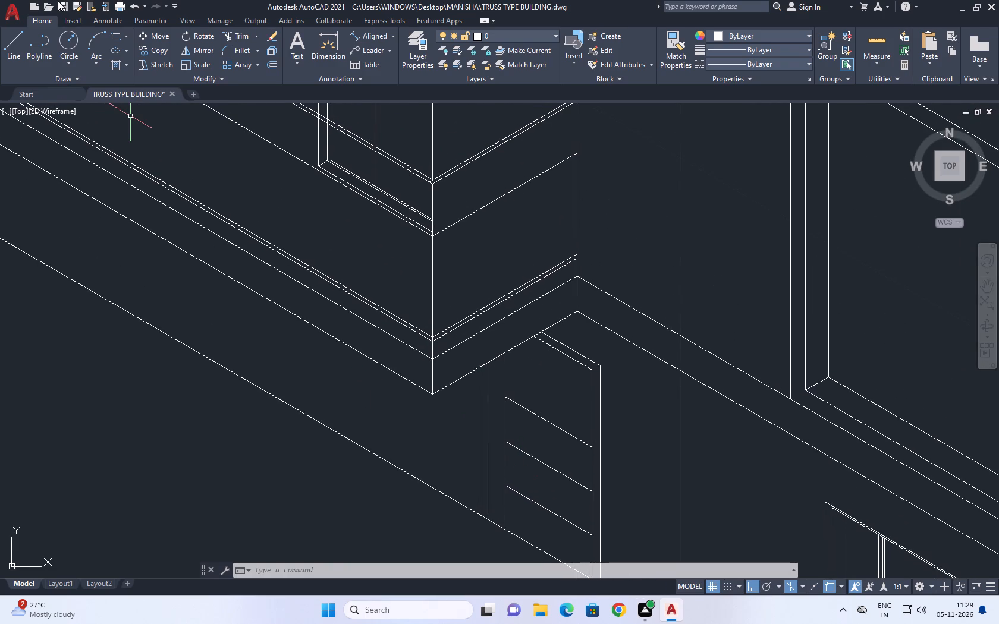
Draw the door handle's short sloped top edge, about 0.08 long, and its right vertical edge, about 1.5 long, inside the opening's right side.
{"action": "left_click", "coordinate": [19, 41]}
{"action": "middle_click_drag", "start_coordinate": [557, 428], "coordinate": [548, 383]}
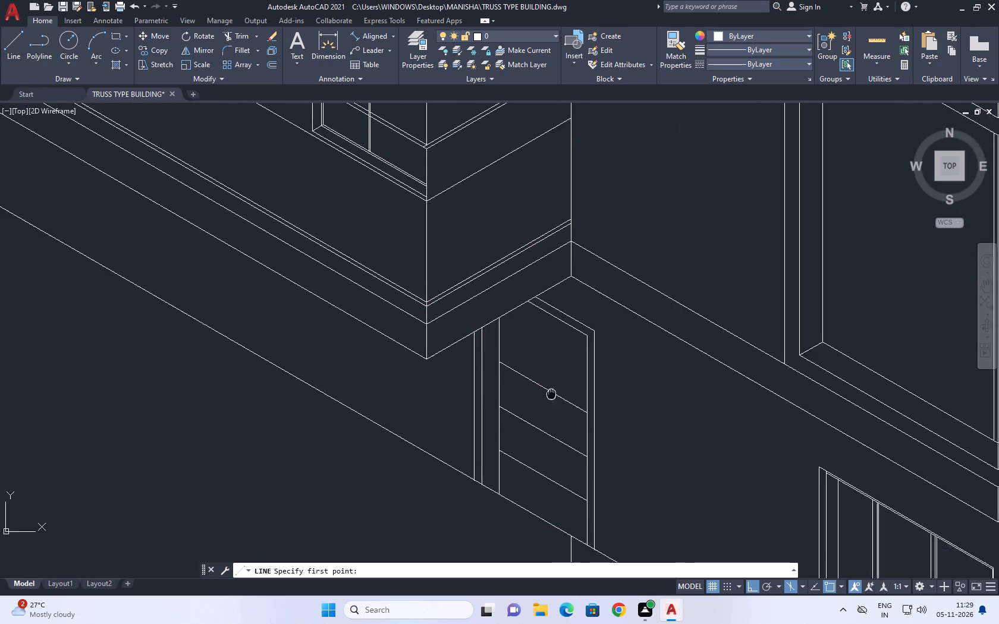
{"action": "middle_click_drag", "start_coordinate": [548, 383], "coordinate": [529, 349]}
{"action": "scroll", "coordinate": [550, 332], "scroll_direction": "up", "scroll_amount": 2}
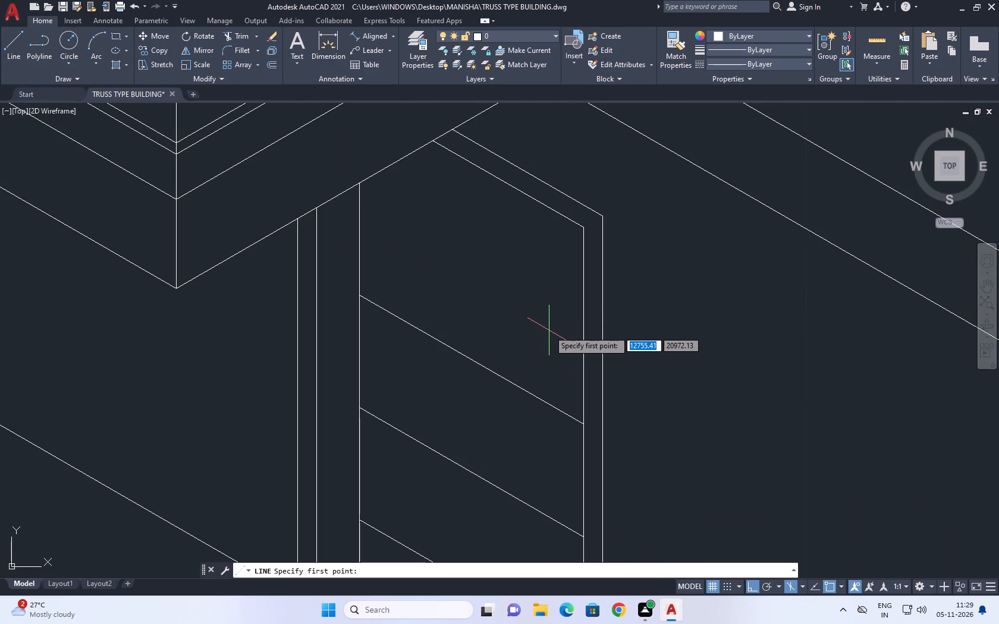
{"action": "left_click", "coordinate": [546, 293]}
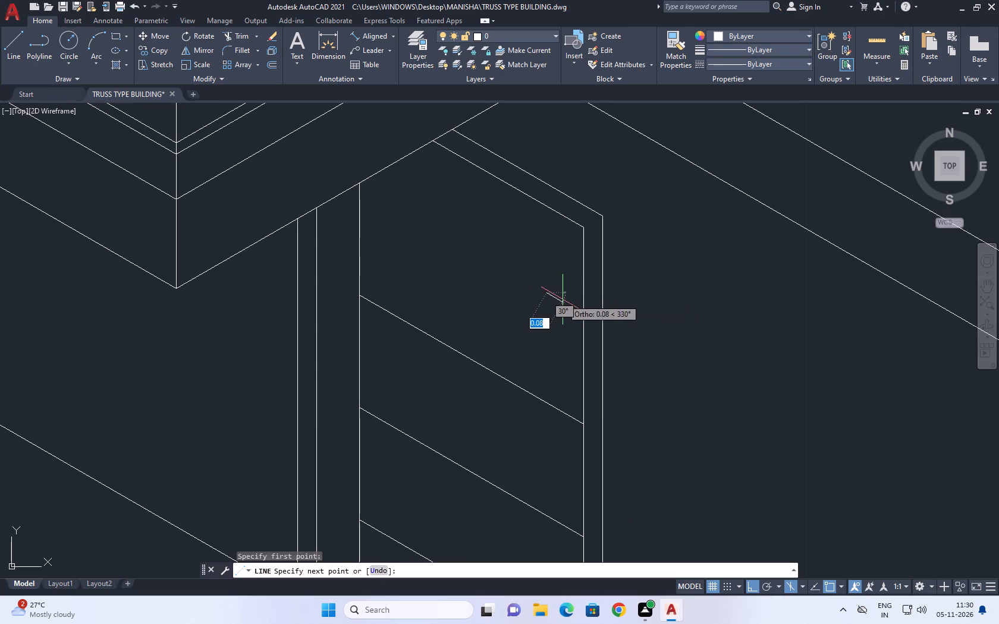
{"action": "left_click", "coordinate": [563, 300]}
{"action": "scroll", "coordinate": [546, 386], "scroll_direction": "down", "scroll_amount": 1}
{"action": "middle_click_drag", "start_coordinate": [539, 440], "coordinate": [547, 301]}
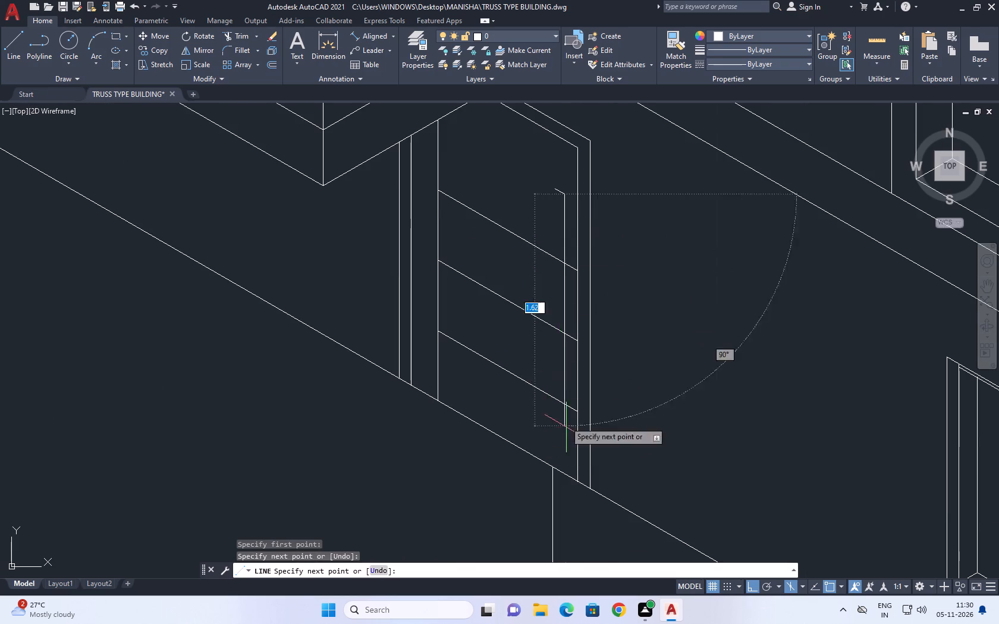
{"action": "scroll", "coordinate": [567, 434], "scroll_direction": "up", "scroll_amount": 3}
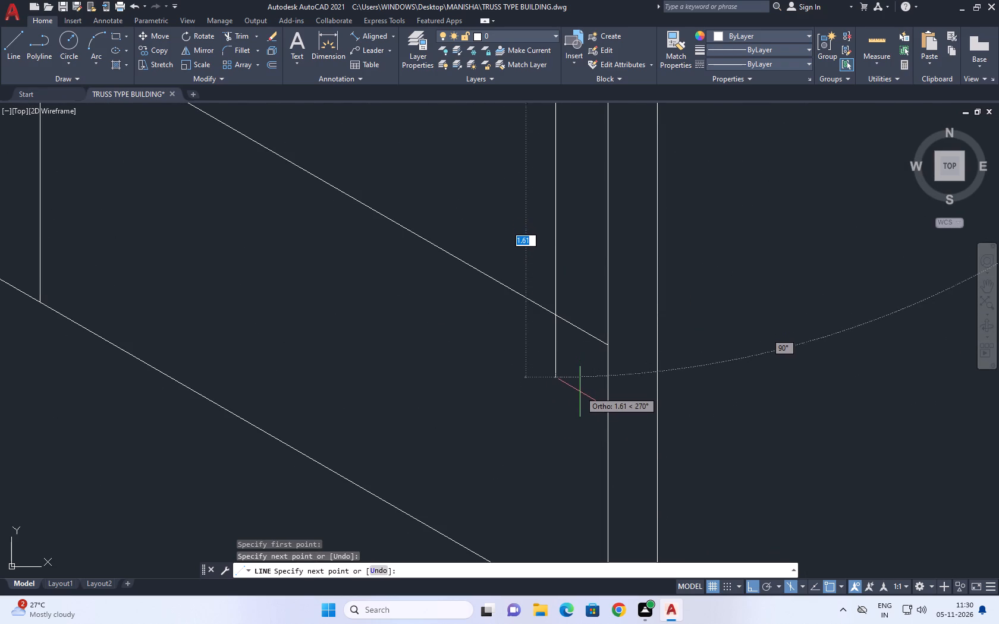
{"action": "left_click", "coordinate": [553, 308]}
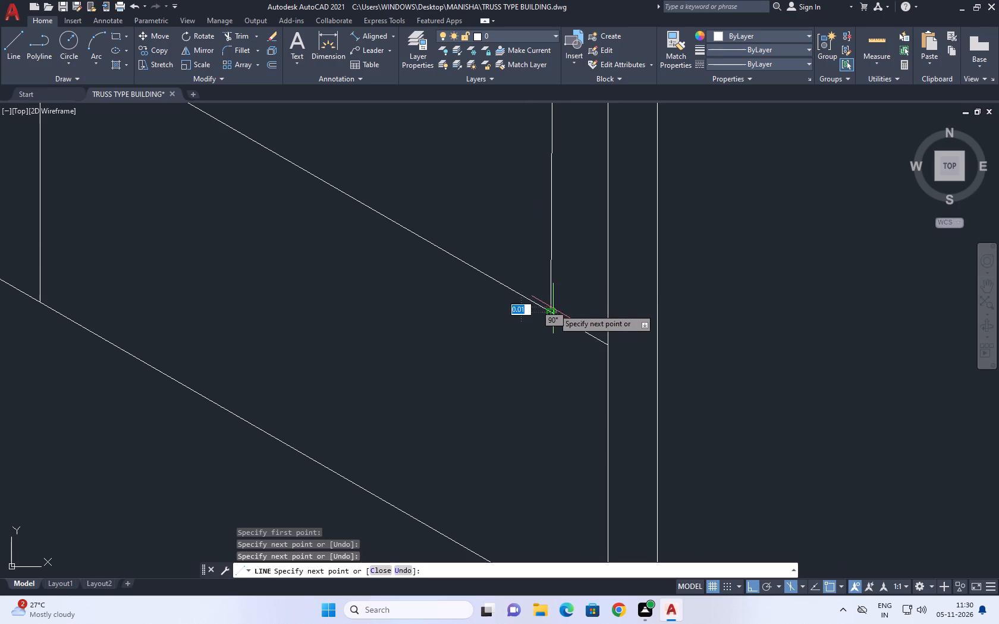
{"action": "key", "text": "ctrl+z"}
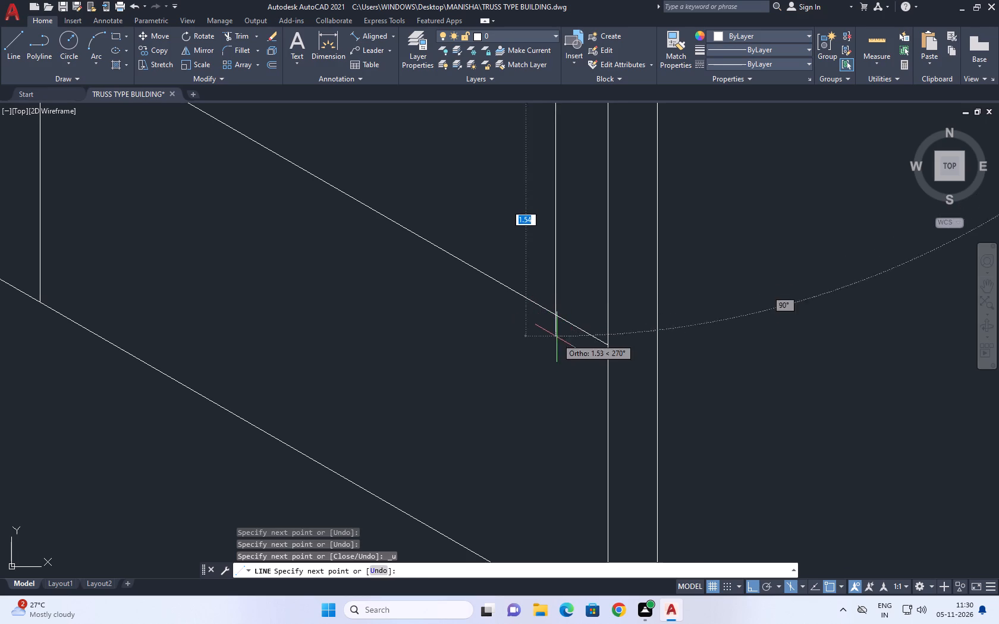
{"action": "left_click", "coordinate": [557, 347]}
Continue the handle outline with a short sloped bottom edge about 0.06 long and a left vertical edge running up past the top edge.
{"action": "middle_click_drag", "start_coordinate": [487, 334], "coordinate": [493, 364]}
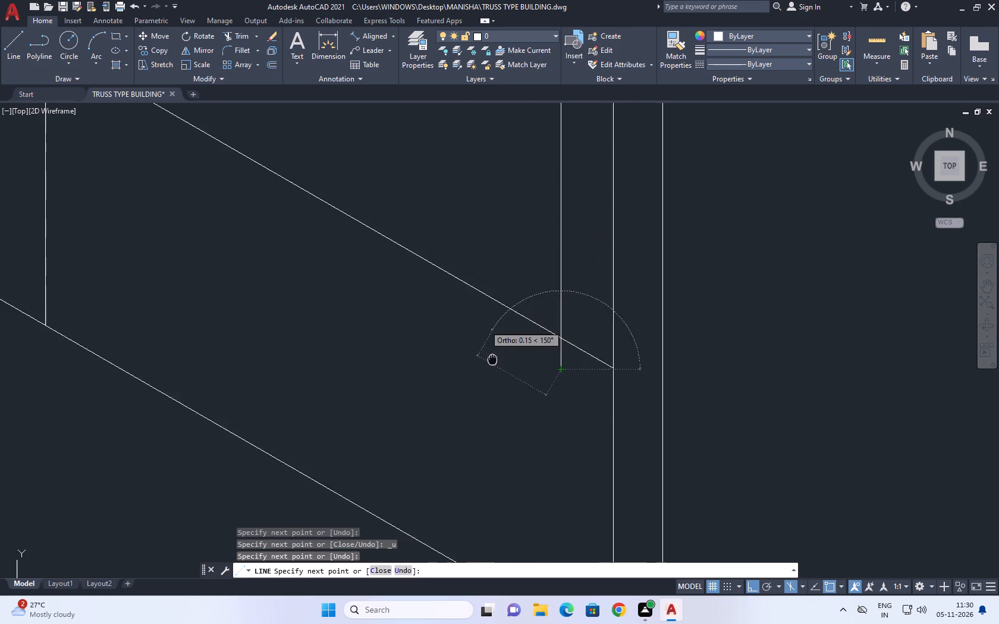
{"action": "middle_click_drag", "start_coordinate": [493, 364], "coordinate": [495, 375]}
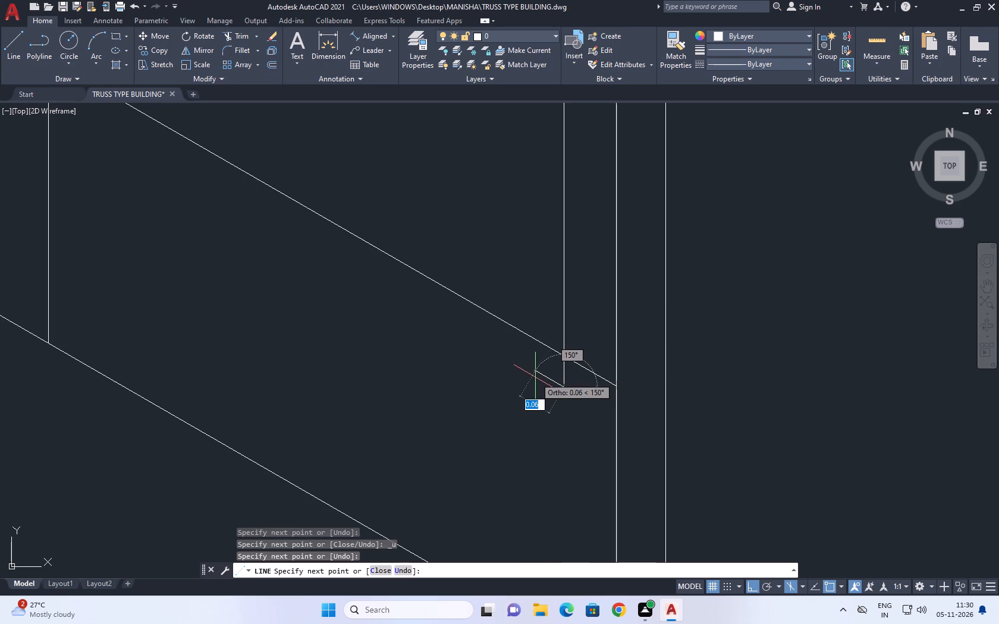
{"action": "left_click", "coordinate": [538, 379]}
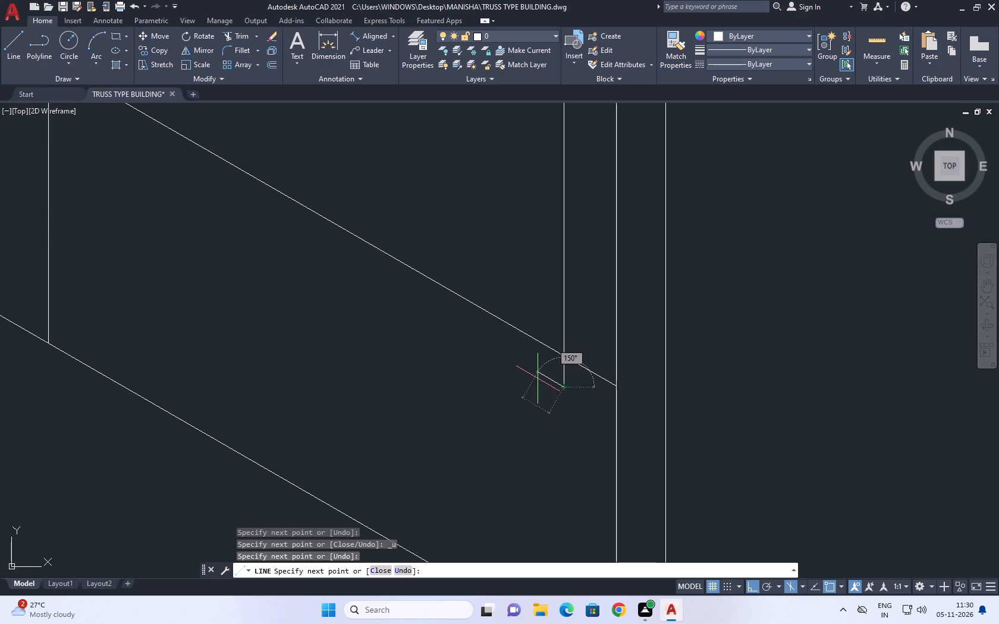
{"action": "middle_click_drag", "start_coordinate": [535, 177], "coordinate": [567, 423]}
{"action": "scroll", "coordinate": [567, 423], "scroll_direction": "down", "scroll_amount": 2}
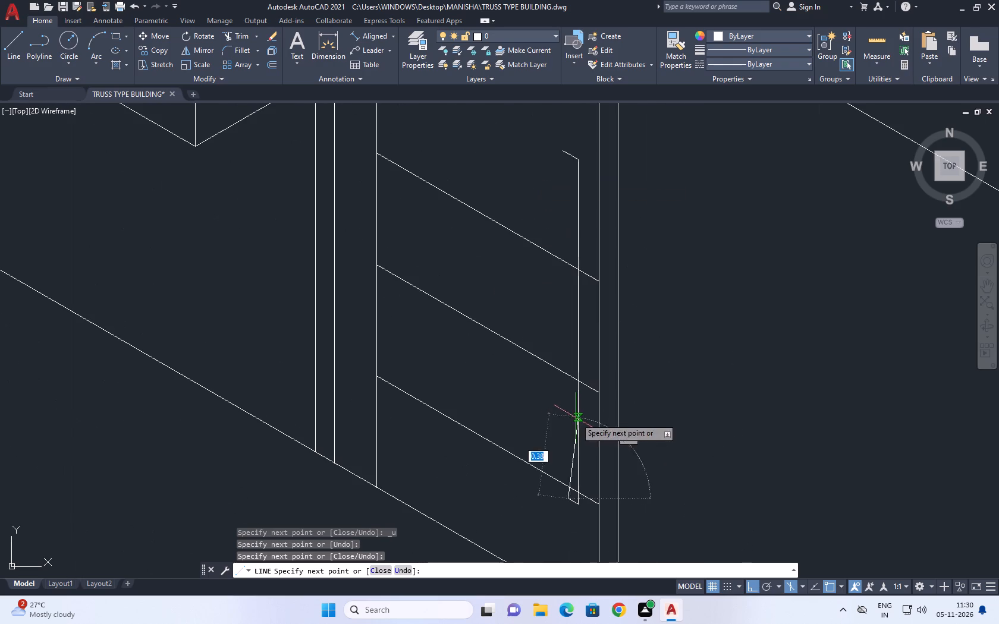
{"action": "scroll", "coordinate": [569, 155], "scroll_direction": "up", "scroll_amount": 3}
{"action": "middle_click_drag", "start_coordinate": [571, 137], "coordinate": [590, 340]}
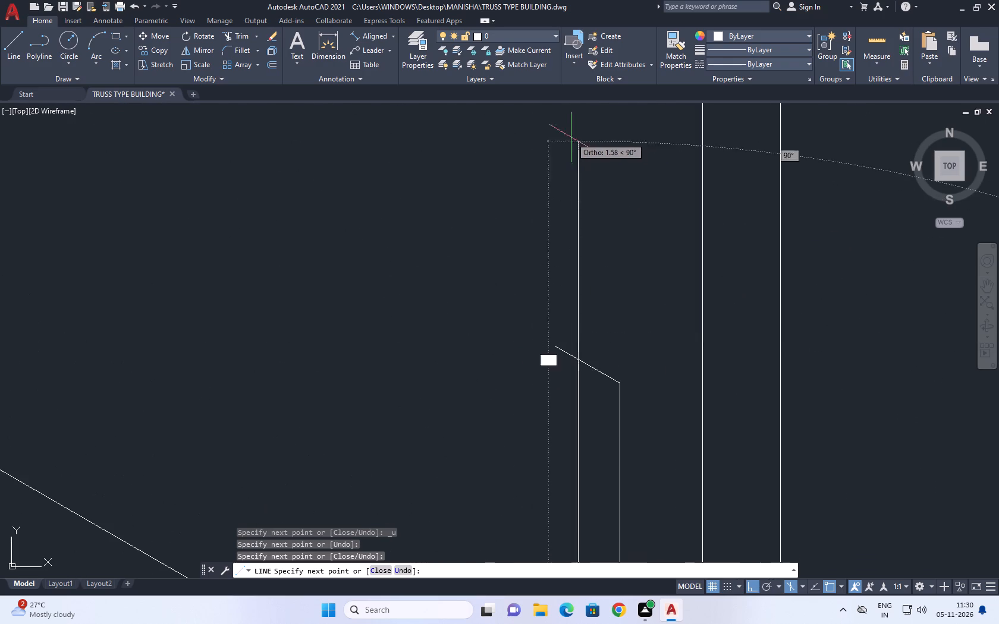
{"action": "left_click", "coordinate": [570, 275]}
{"action": "right_click", "coordinate": [607, 225]}
{"action": "left_click", "coordinate": [655, 246]}
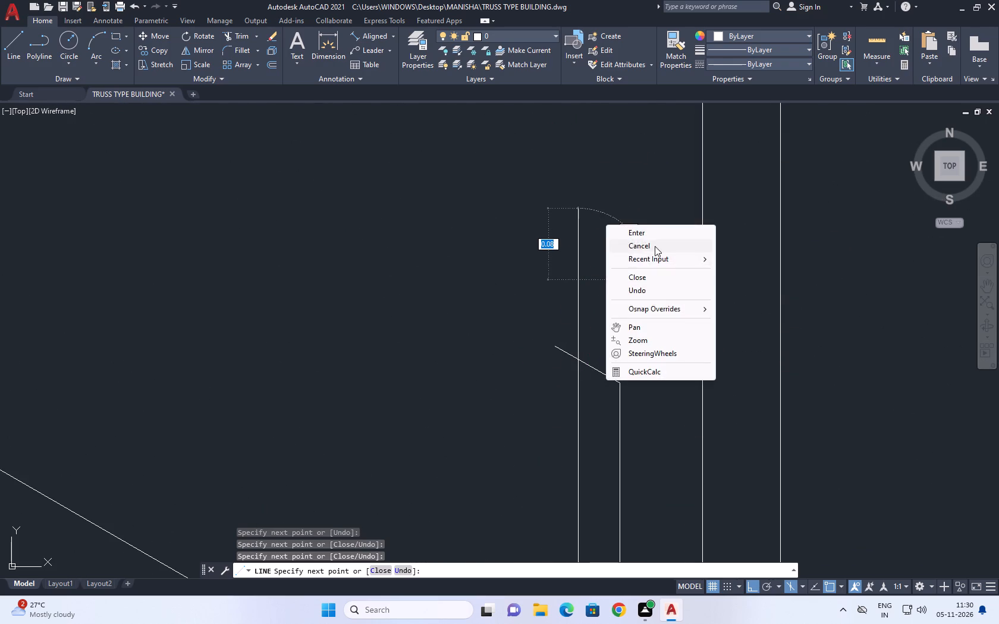
Trim the crossing overruns at the handle's upper left corner.
{"action": "left_click", "coordinate": [242, 30]}
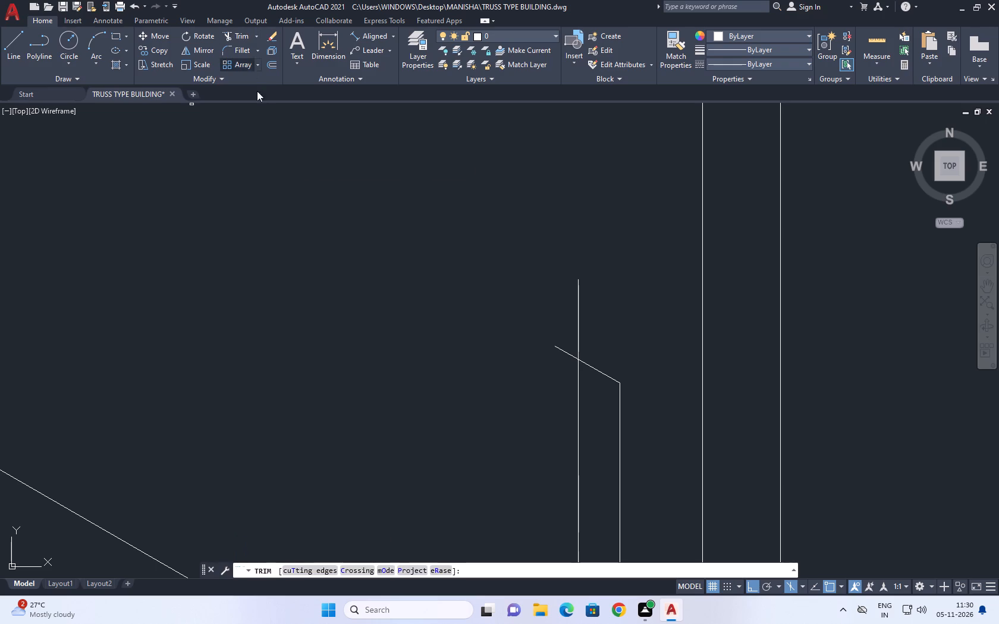
{"action": "left_click", "coordinate": [565, 372]}
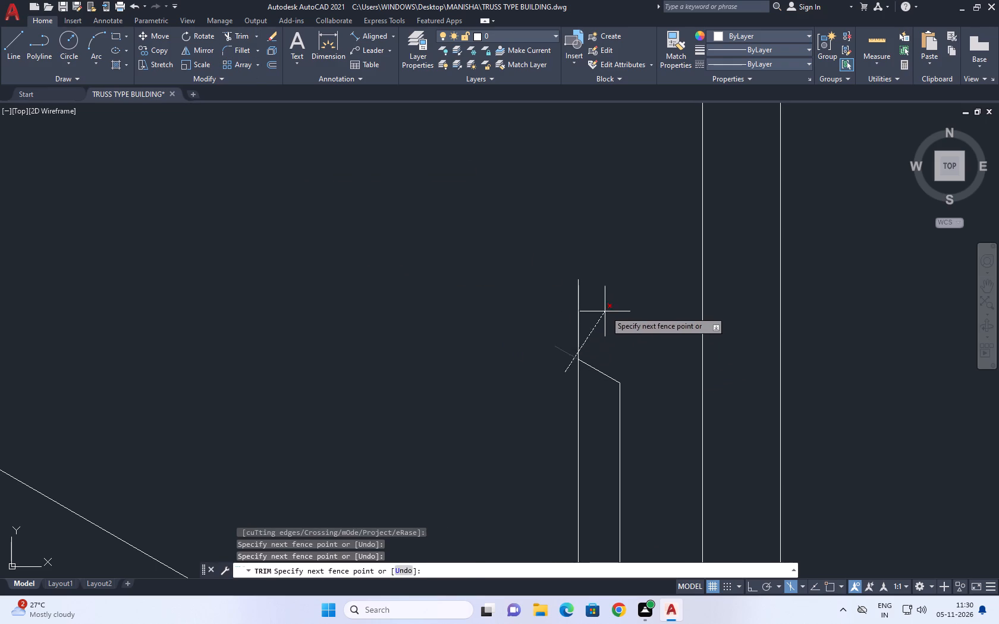
{"action": "left_click", "coordinate": [608, 309]}
{"action": "right_click_drag", "start_coordinate": [521, 271], "coordinate": [514, 269]}
{"action": "left_click", "coordinate": [557, 298]}
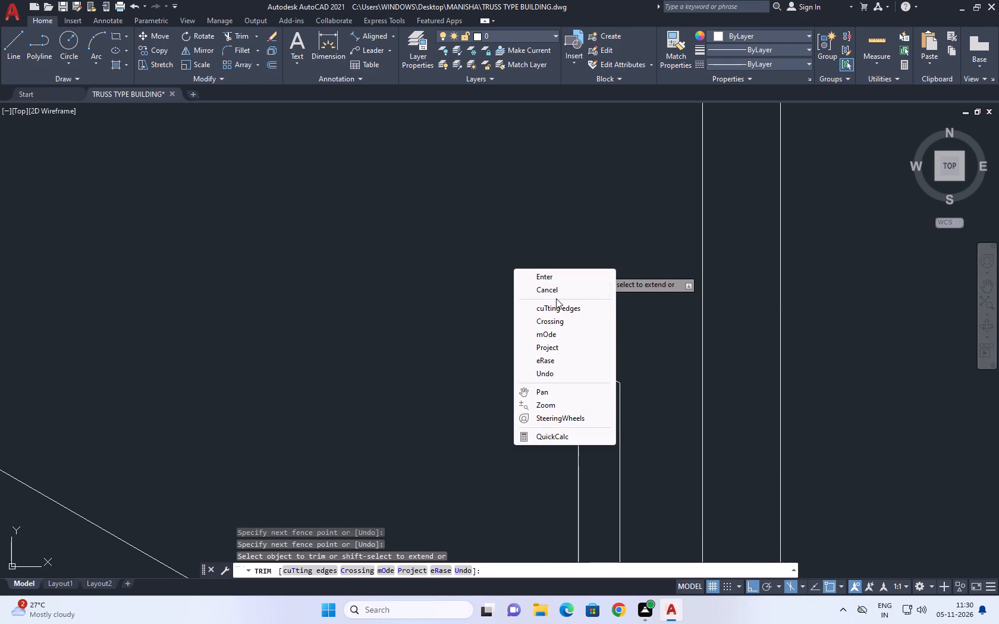
{"action": "left_click", "coordinate": [542, 289]}
Trim away the parts of the door's three sloped panel lines that pass through the vertical handle.
{"action": "scroll", "coordinate": [538, 289], "scroll_direction": "down", "scroll_amount": 6}
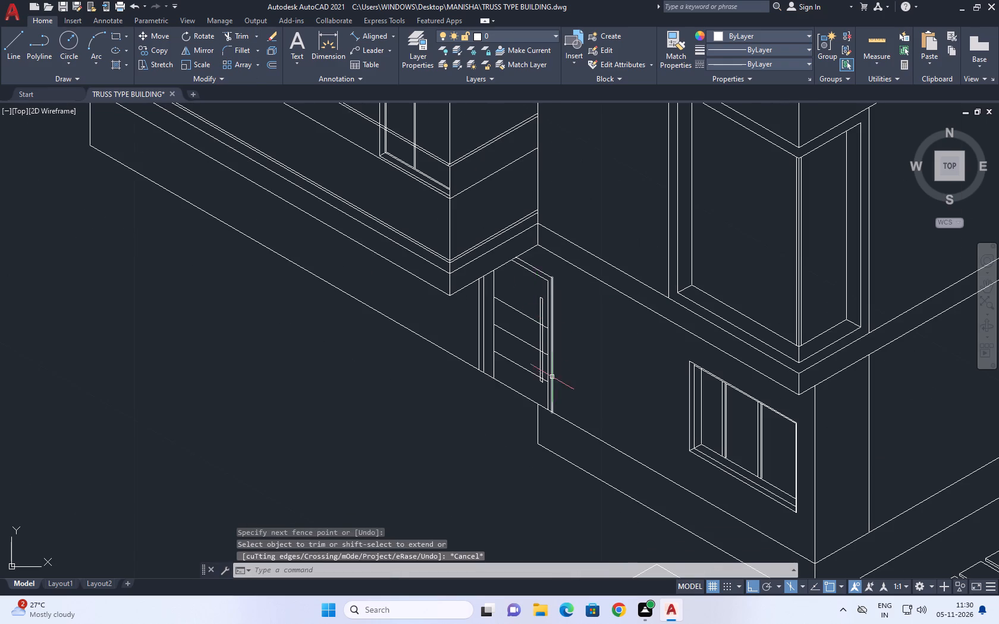
{"action": "scroll", "coordinate": [549, 379], "scroll_direction": "up", "scroll_amount": 3}
{"action": "middle_click_drag", "start_coordinate": [515, 198], "coordinate": [532, 311]}
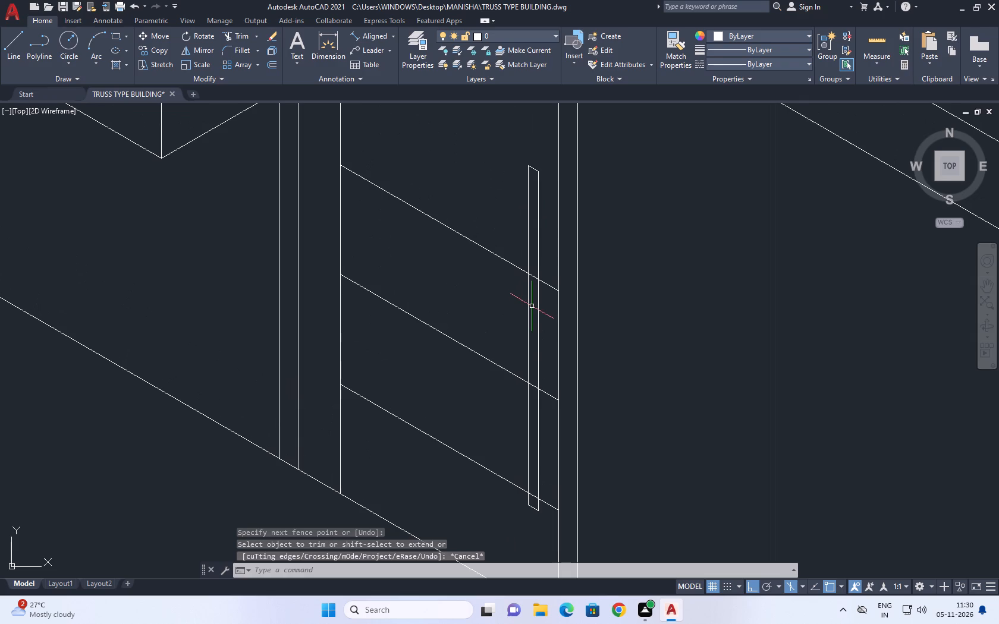
{"action": "middle_click_drag", "start_coordinate": [528, 314], "coordinate": [506, 278]}
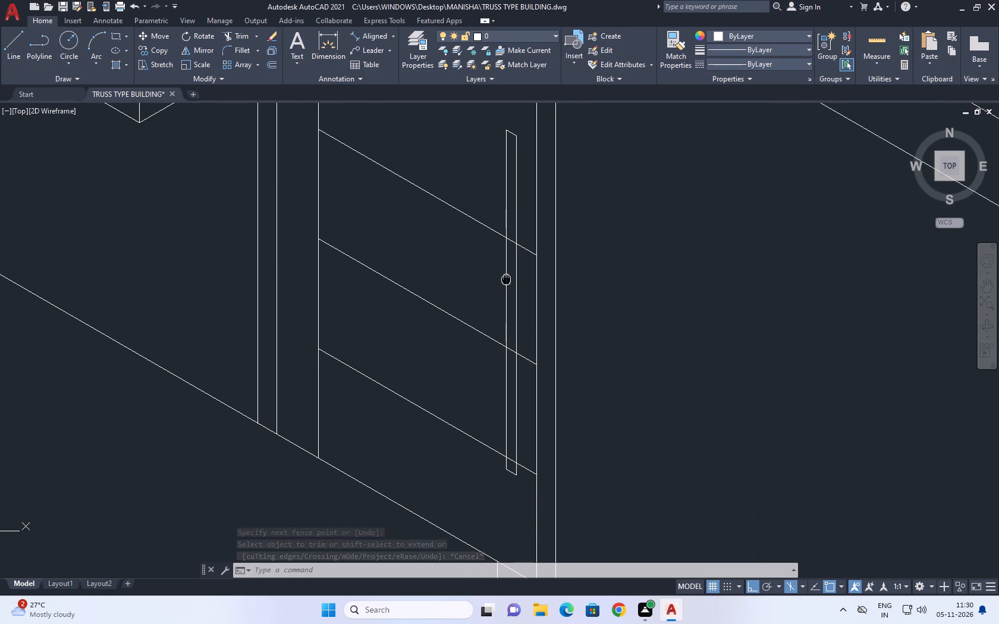
{"action": "scroll", "coordinate": [561, 312], "scroll_direction": "down", "scroll_amount": 2}
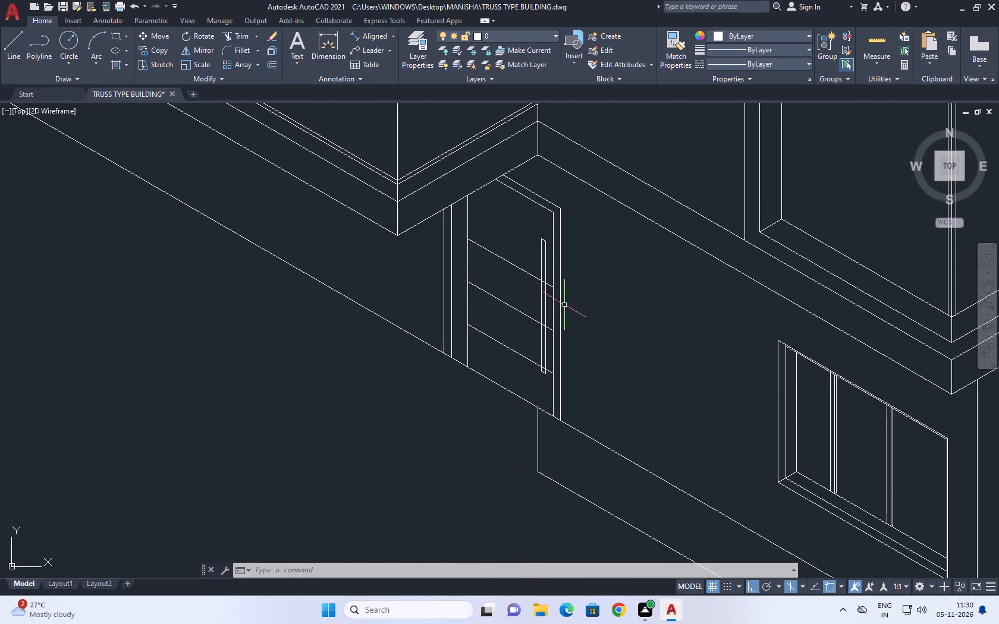
{"action": "left_click", "coordinate": [244, 34]}
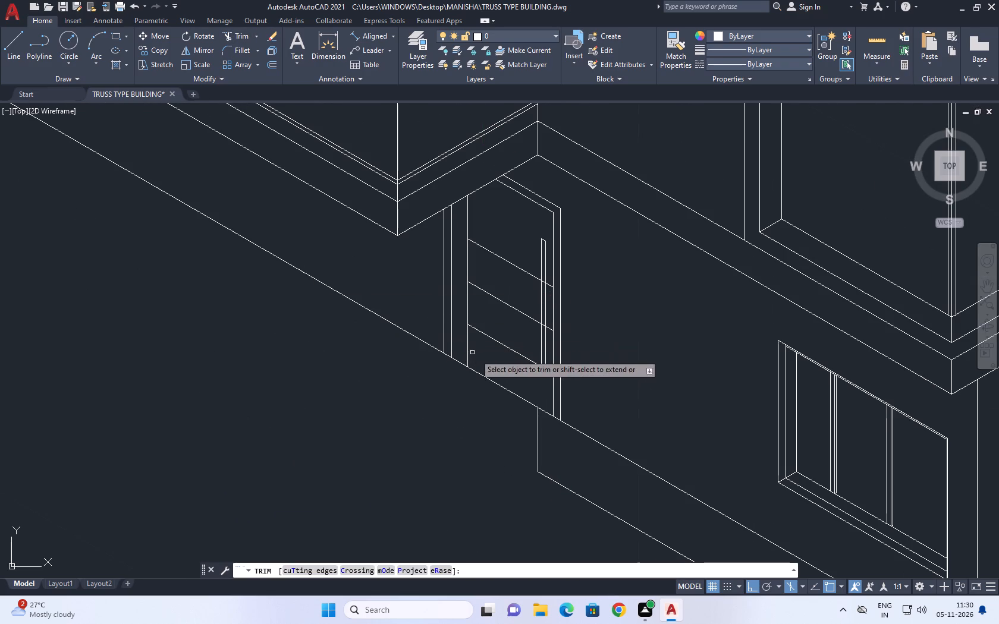
{"action": "scroll", "coordinate": [522, 379], "scroll_direction": "up", "scroll_amount": 3}
{"action": "middle_click_drag", "start_coordinate": [579, 352], "coordinate": [563, 359]}
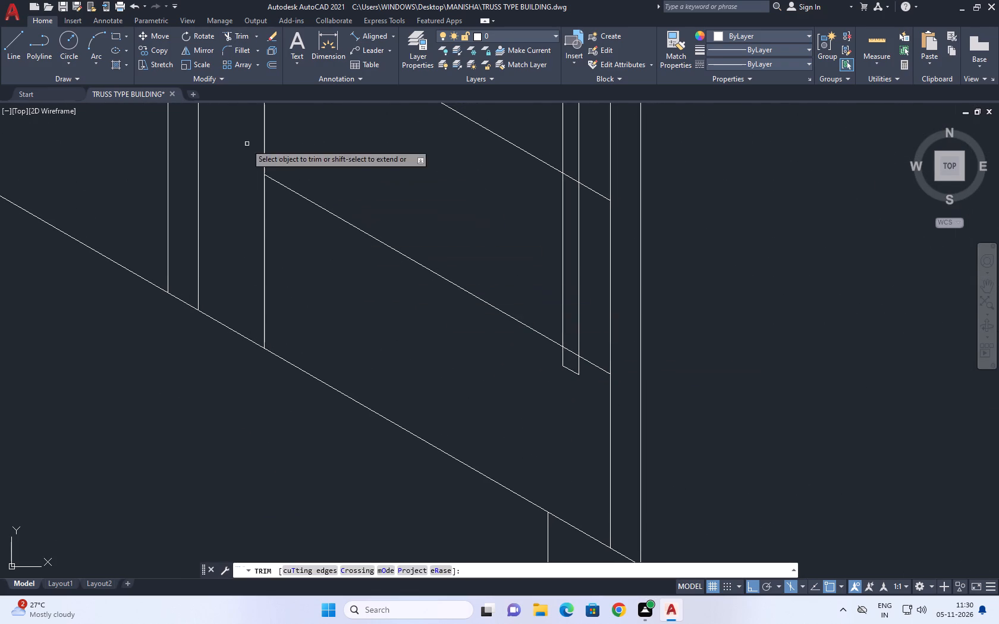
{"action": "left_click", "coordinate": [572, 352]}
{"action": "left_click", "coordinate": [572, 180]}
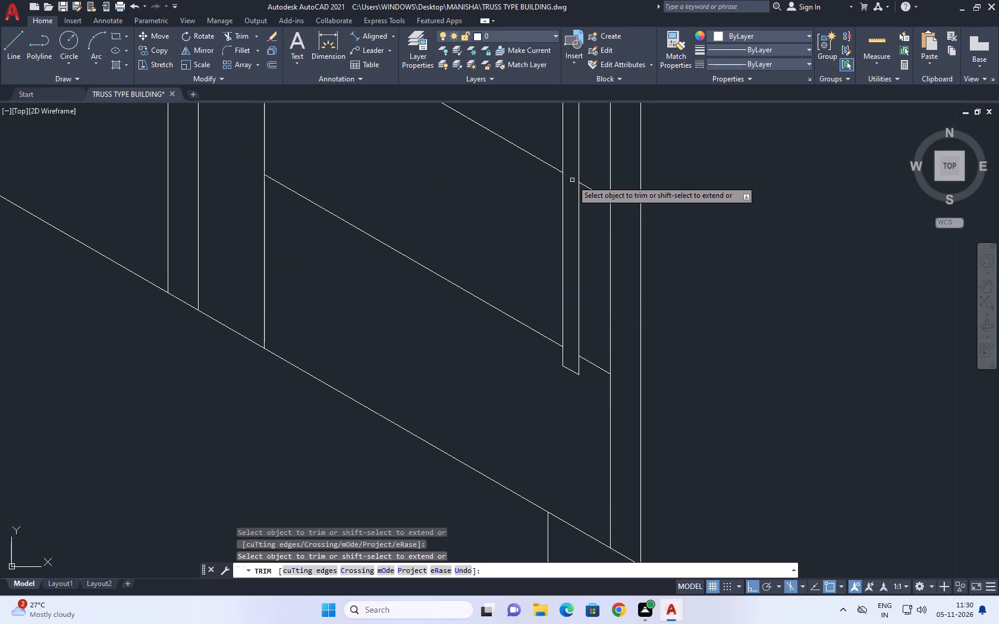
{"action": "scroll", "coordinate": [595, 283], "scroll_direction": "down", "scroll_amount": 4}
{"action": "scroll", "coordinate": [589, 209], "scroll_direction": "up", "scroll_amount": 2}
{"action": "scroll", "coordinate": [599, 277], "scroll_direction": "up", "scroll_amount": 3}
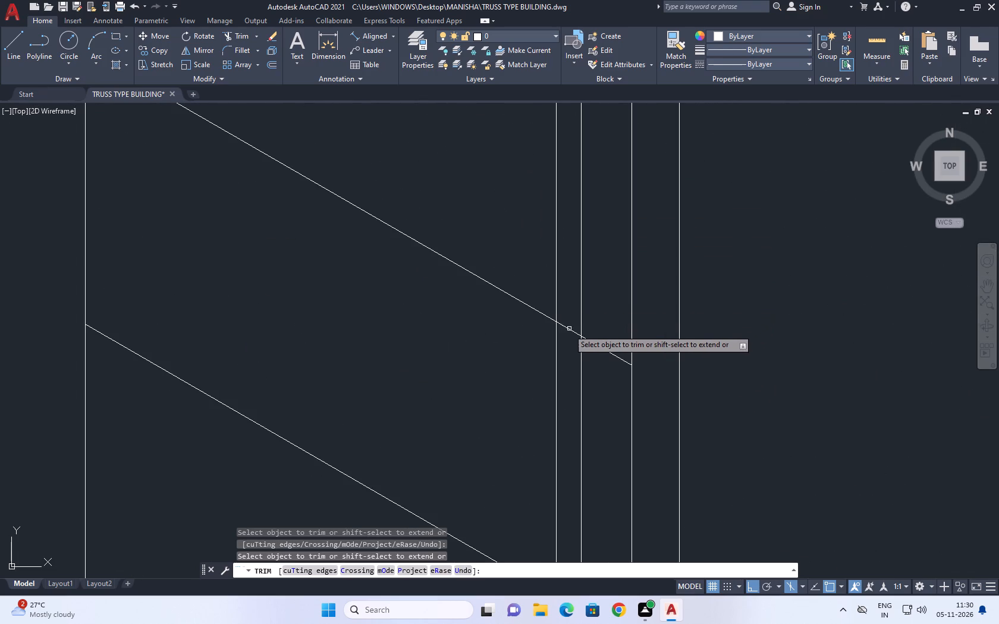
{"action": "left_click", "coordinate": [566, 330]}
{"action": "right_click_drag", "start_coordinate": [507, 241], "coordinate": [501, 238]}
{"action": "left_click", "coordinate": [524, 261]}
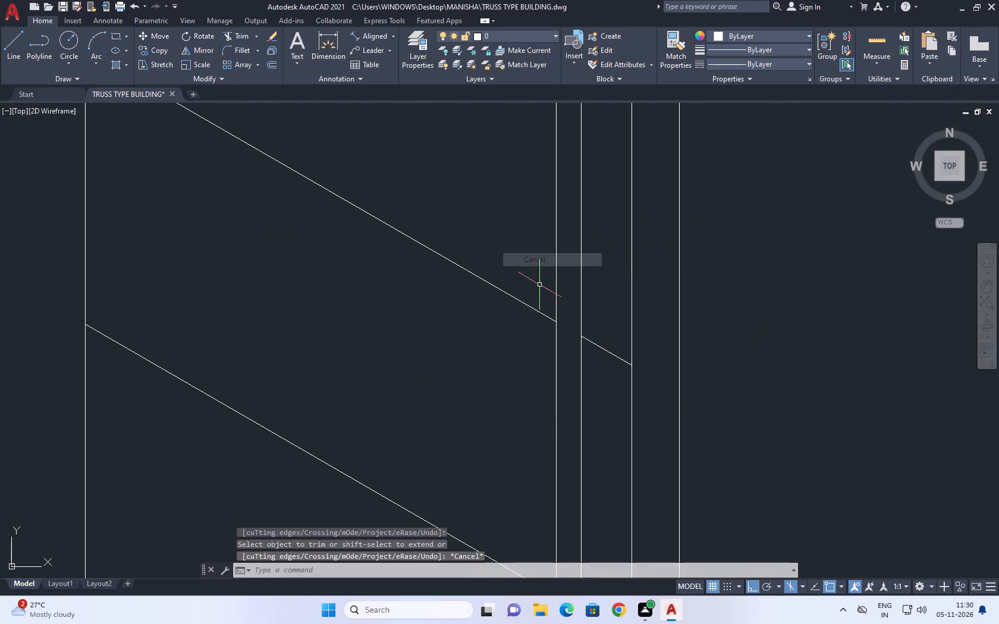
Move the whole handle outline straight down by about 0.14.
{"action": "scroll", "coordinate": [542, 290], "scroll_direction": "down", "scroll_amount": 3}
{"action": "left_click", "coordinate": [539, 222]}
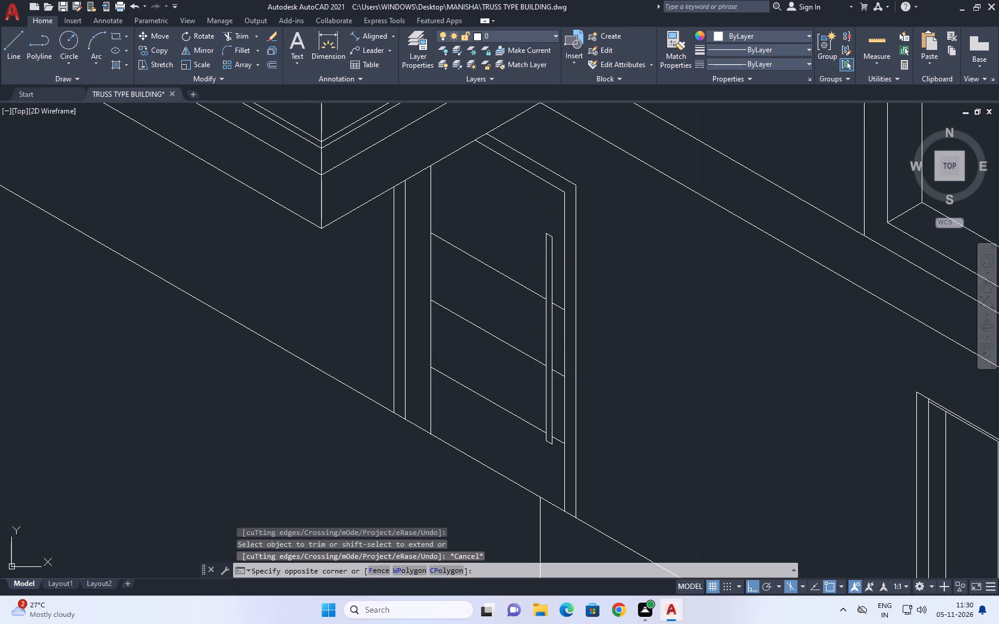
{"action": "left_click", "coordinate": [561, 456]}
{"action": "left_click", "coordinate": [162, 32]}
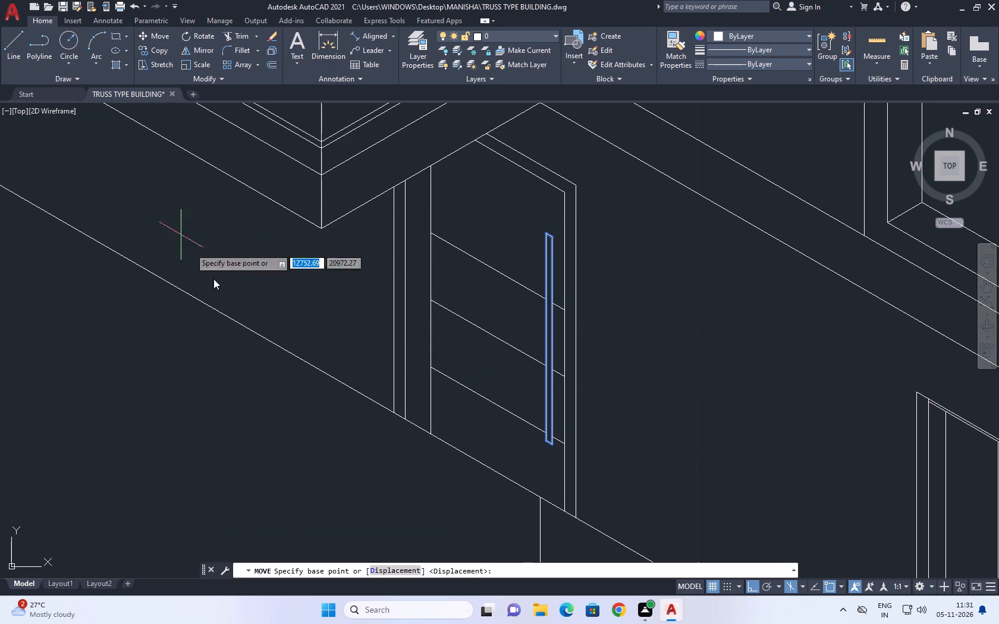
{"action": "scroll", "coordinate": [605, 487], "scroll_direction": "up", "scroll_amount": 2}
{"action": "left_click", "coordinate": [627, 449]}
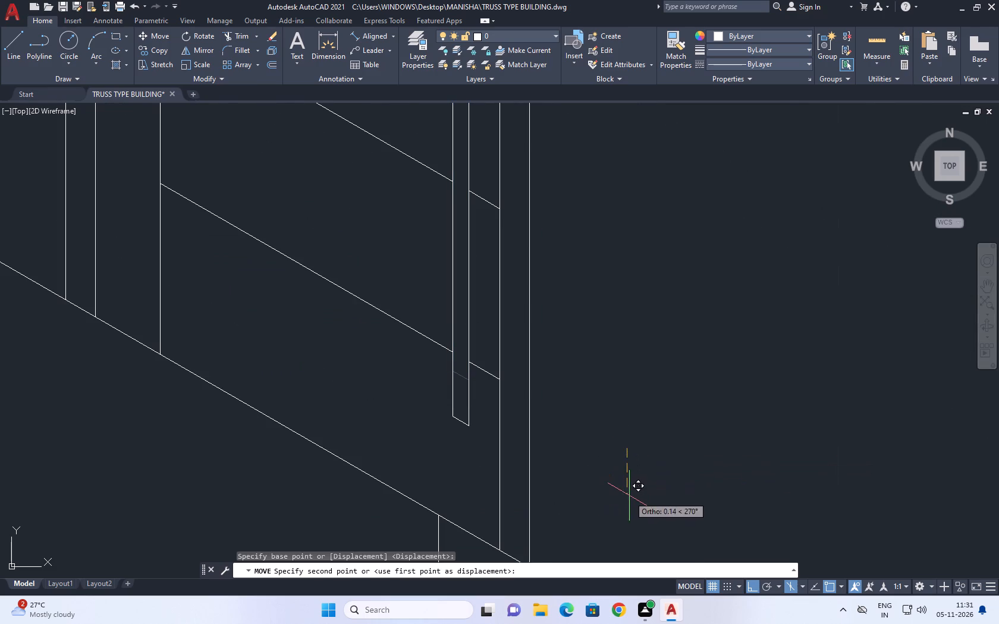
{"action": "left_click", "coordinate": [629, 497]}
{"action": "scroll", "coordinate": [609, 467], "scroll_direction": "down", "scroll_amount": 2}
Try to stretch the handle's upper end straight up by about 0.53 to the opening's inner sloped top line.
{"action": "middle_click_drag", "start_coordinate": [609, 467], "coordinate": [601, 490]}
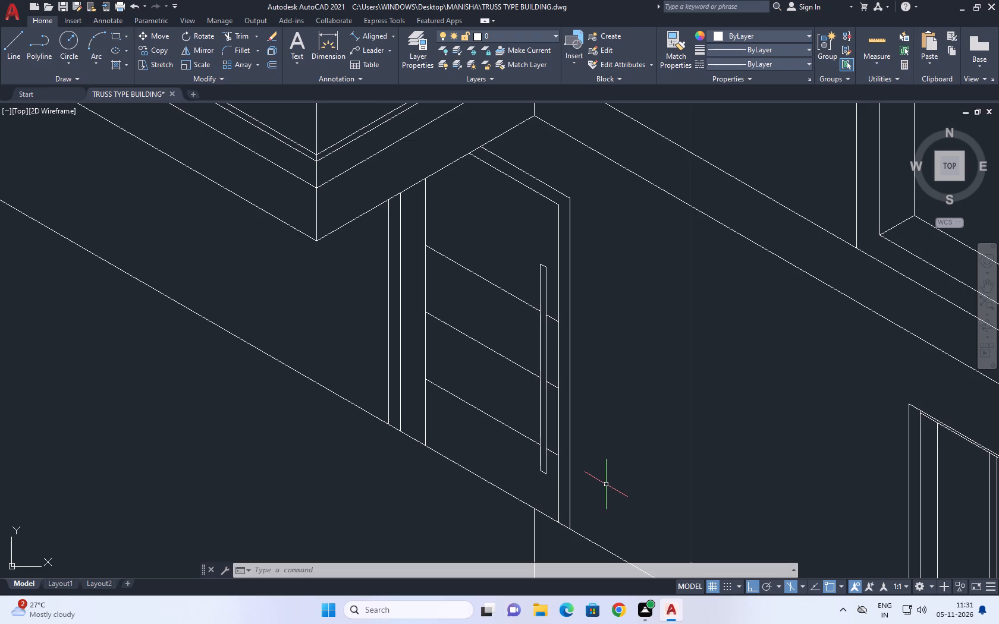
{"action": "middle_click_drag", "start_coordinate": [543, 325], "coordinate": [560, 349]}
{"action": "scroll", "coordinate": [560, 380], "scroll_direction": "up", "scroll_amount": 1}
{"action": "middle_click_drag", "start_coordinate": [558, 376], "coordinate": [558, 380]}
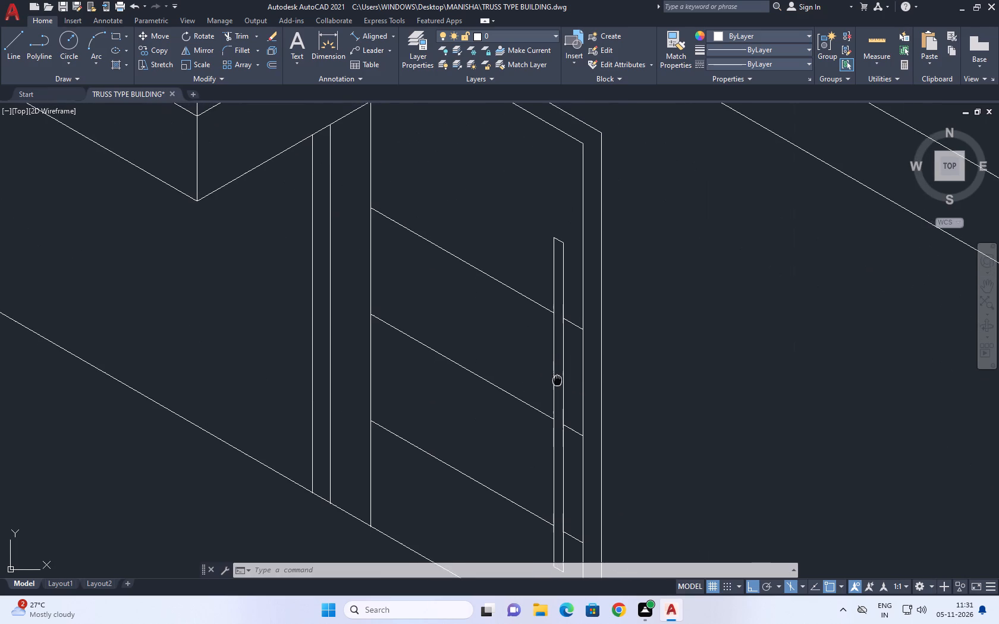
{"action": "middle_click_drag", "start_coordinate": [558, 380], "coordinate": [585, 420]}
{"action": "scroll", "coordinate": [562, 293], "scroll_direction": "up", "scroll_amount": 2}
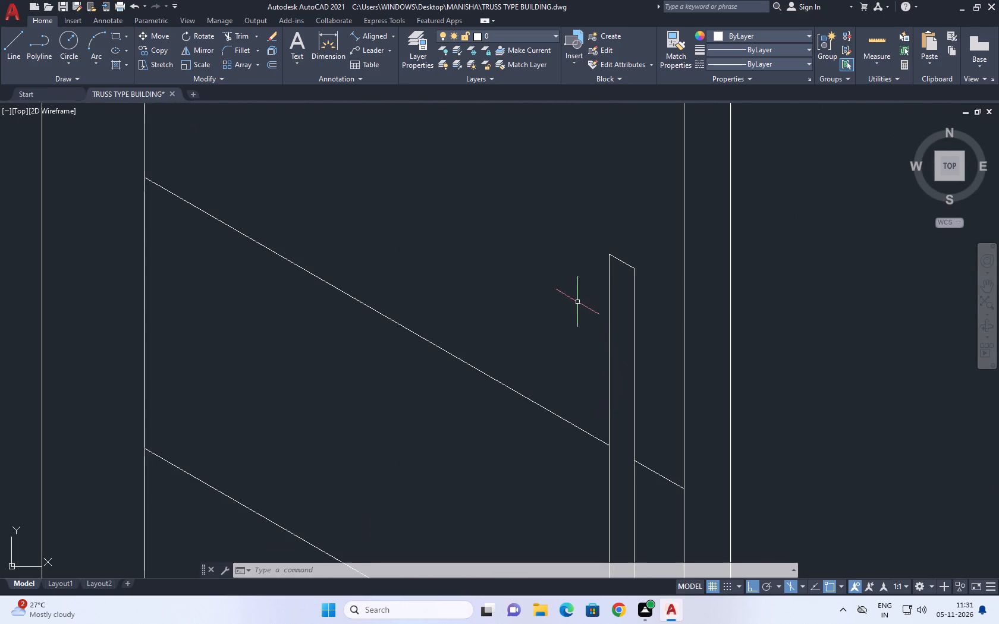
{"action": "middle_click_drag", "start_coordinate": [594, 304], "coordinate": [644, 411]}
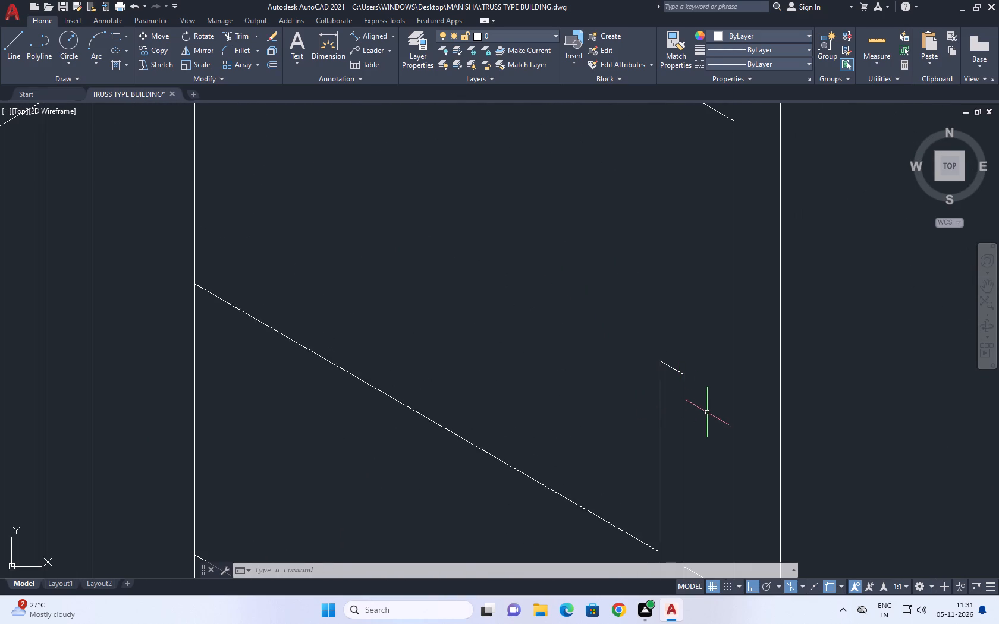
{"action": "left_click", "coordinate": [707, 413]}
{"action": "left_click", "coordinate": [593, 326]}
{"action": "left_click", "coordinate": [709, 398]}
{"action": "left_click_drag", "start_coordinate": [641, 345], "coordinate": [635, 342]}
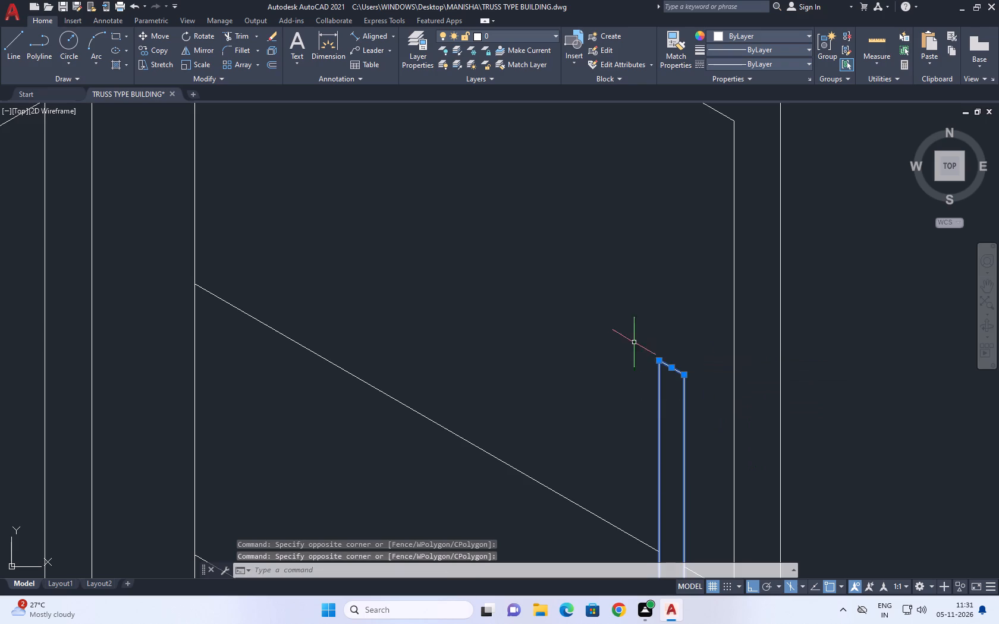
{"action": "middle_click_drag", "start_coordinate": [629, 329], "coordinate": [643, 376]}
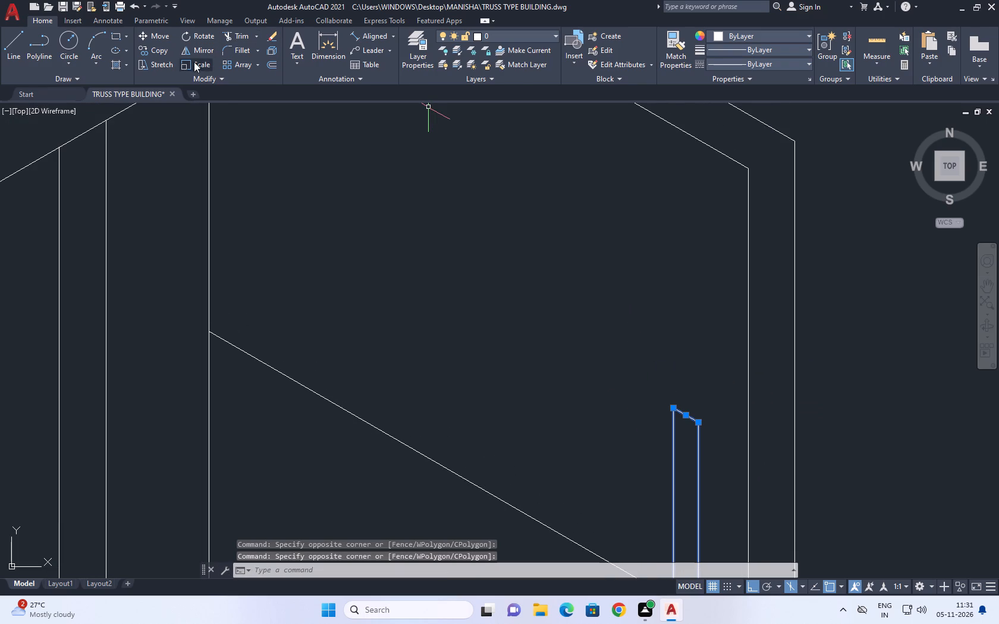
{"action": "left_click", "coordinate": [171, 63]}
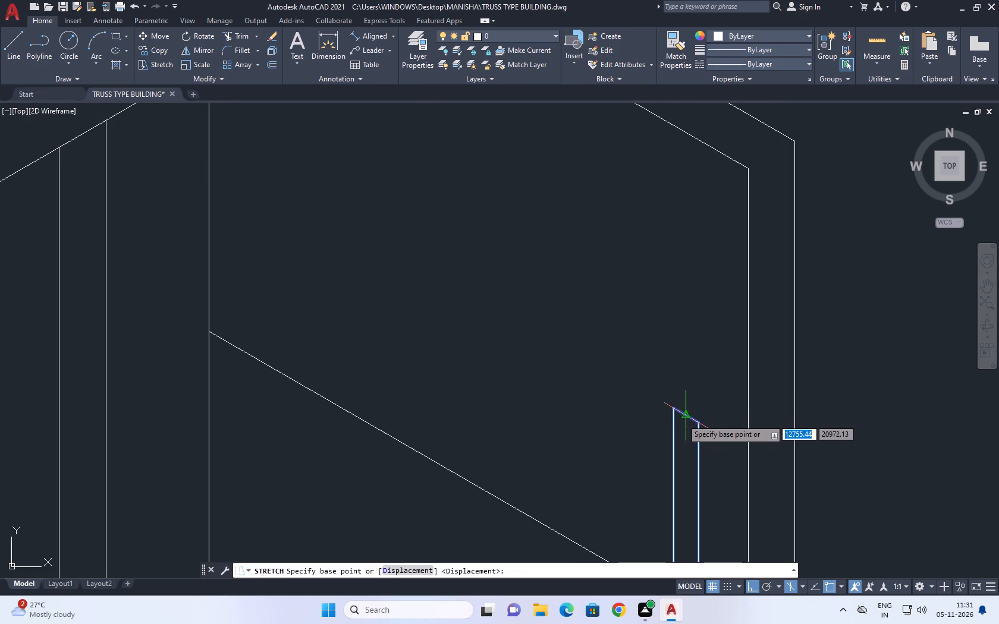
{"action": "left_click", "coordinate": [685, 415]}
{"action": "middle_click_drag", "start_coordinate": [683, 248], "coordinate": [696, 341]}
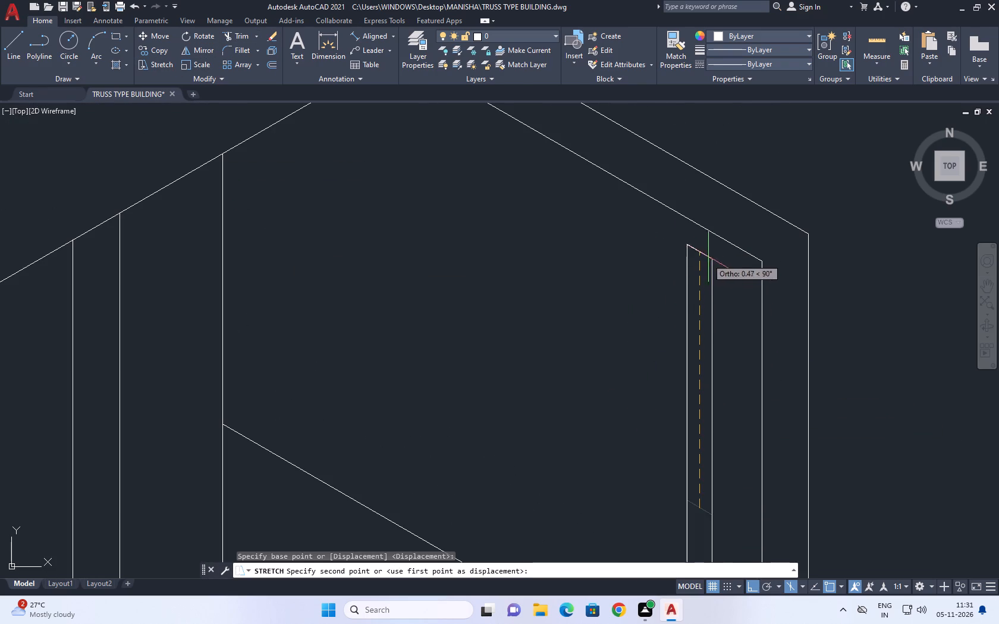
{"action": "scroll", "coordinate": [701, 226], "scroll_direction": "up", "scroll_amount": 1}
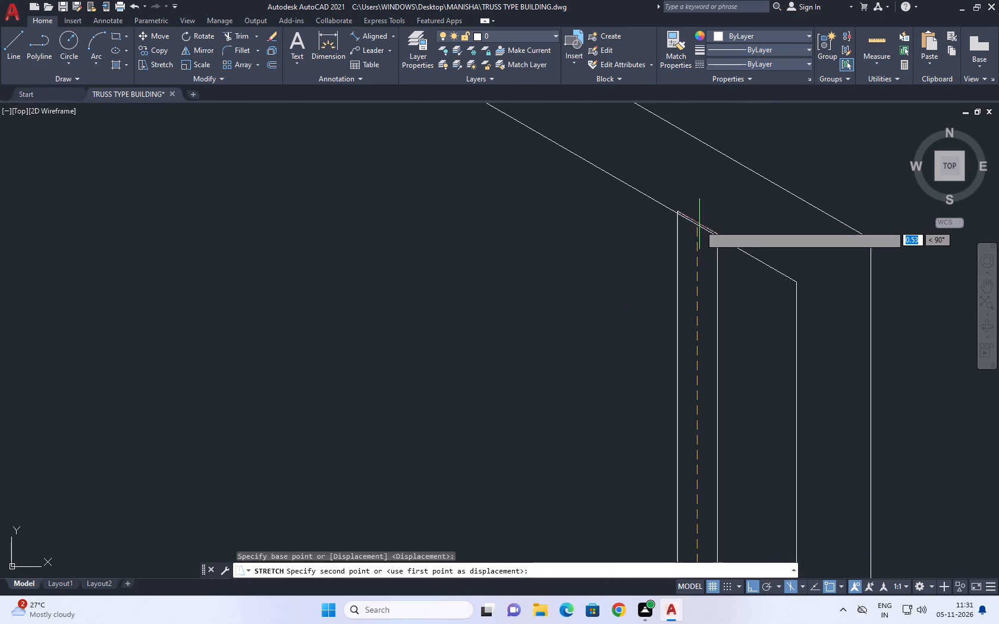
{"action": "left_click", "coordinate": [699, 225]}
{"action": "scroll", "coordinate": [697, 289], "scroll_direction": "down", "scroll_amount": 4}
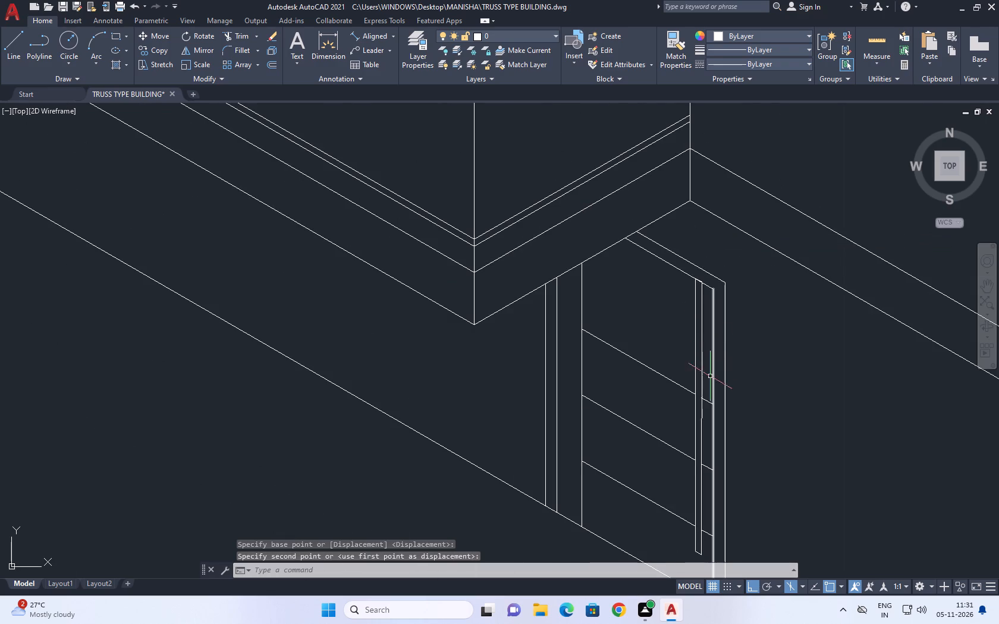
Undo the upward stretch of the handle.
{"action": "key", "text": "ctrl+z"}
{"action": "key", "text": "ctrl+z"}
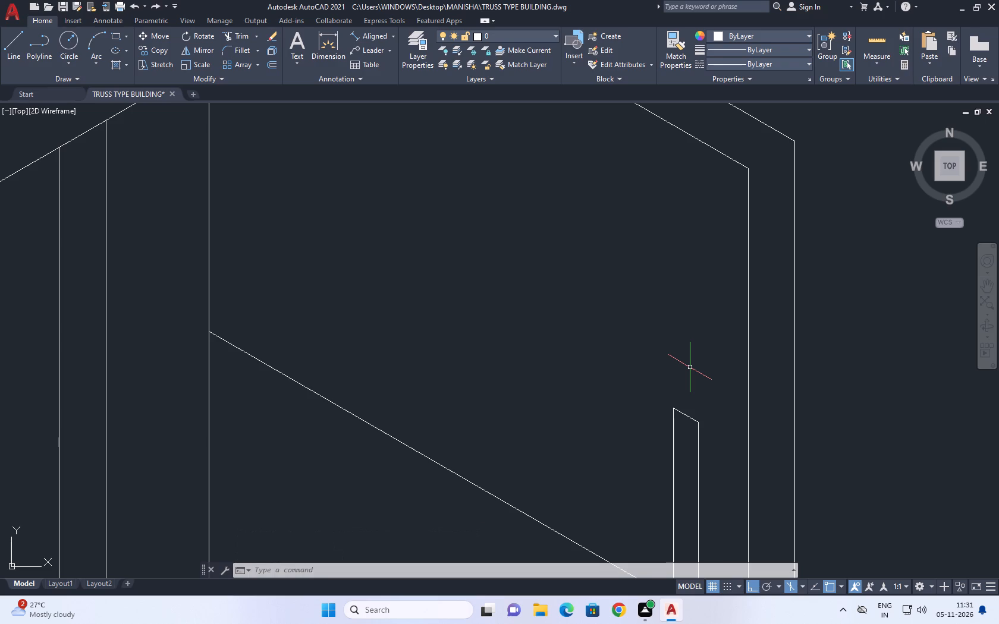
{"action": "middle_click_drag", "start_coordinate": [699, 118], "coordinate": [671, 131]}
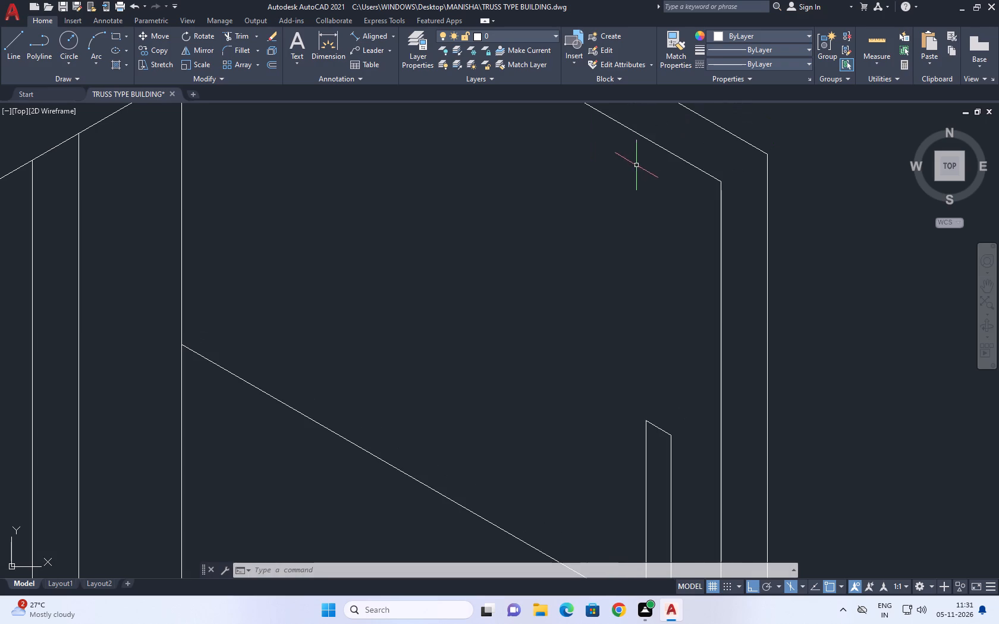
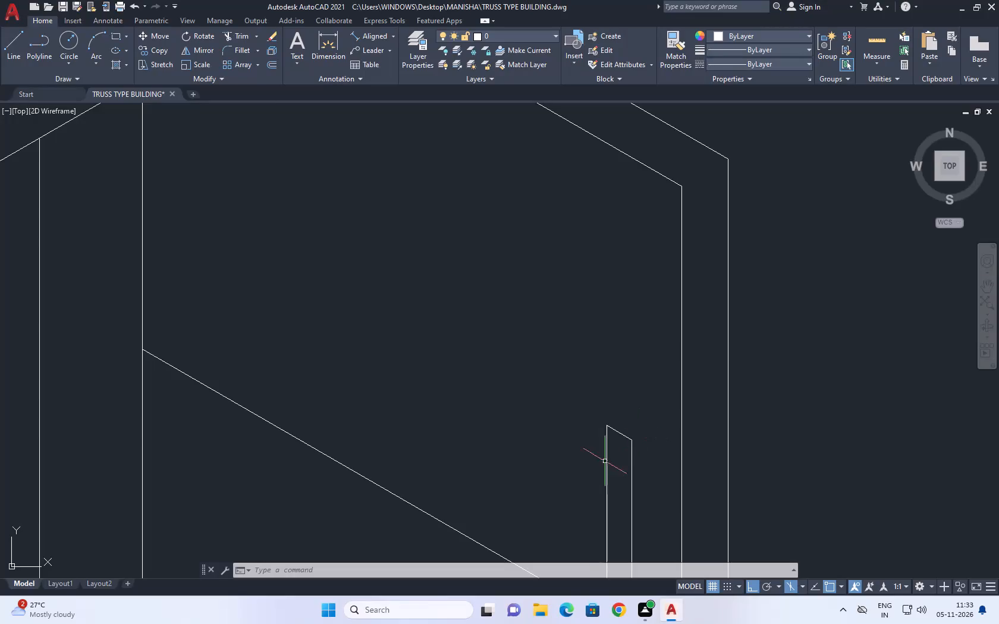
Draw a vertical line about 1.21 long from the lower wall's sloped base line up past the projecting left block's bottom edge.
{"action": "middle_click_drag", "start_coordinate": [532, 459], "coordinate": [676, 381]}
{"action": "scroll", "coordinate": [676, 381], "scroll_direction": "down", "scroll_amount": 3}
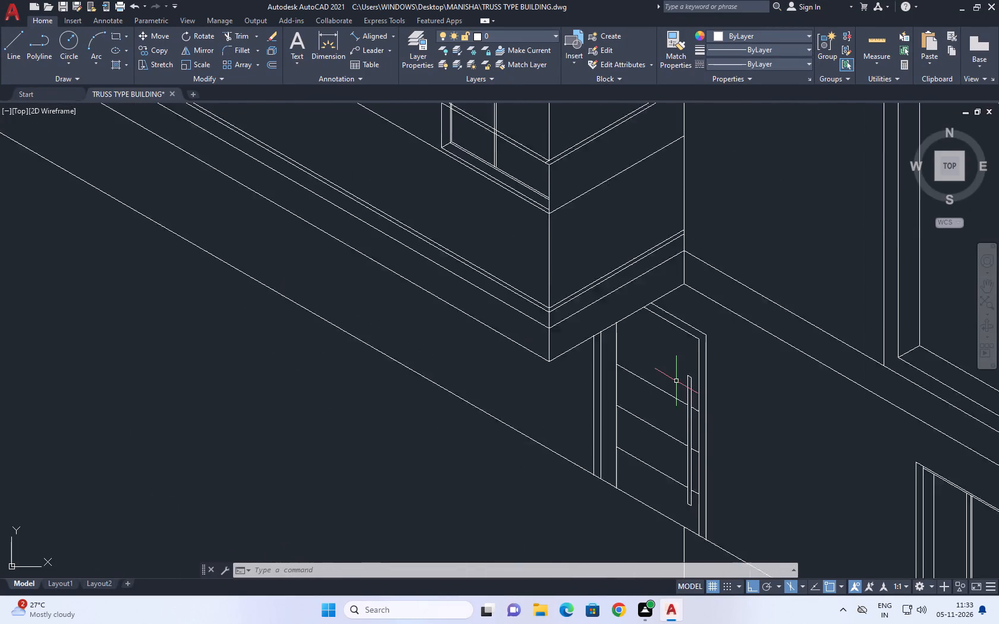
{"action": "scroll", "coordinate": [676, 381], "scroll_direction": "down", "scroll_amount": 2}
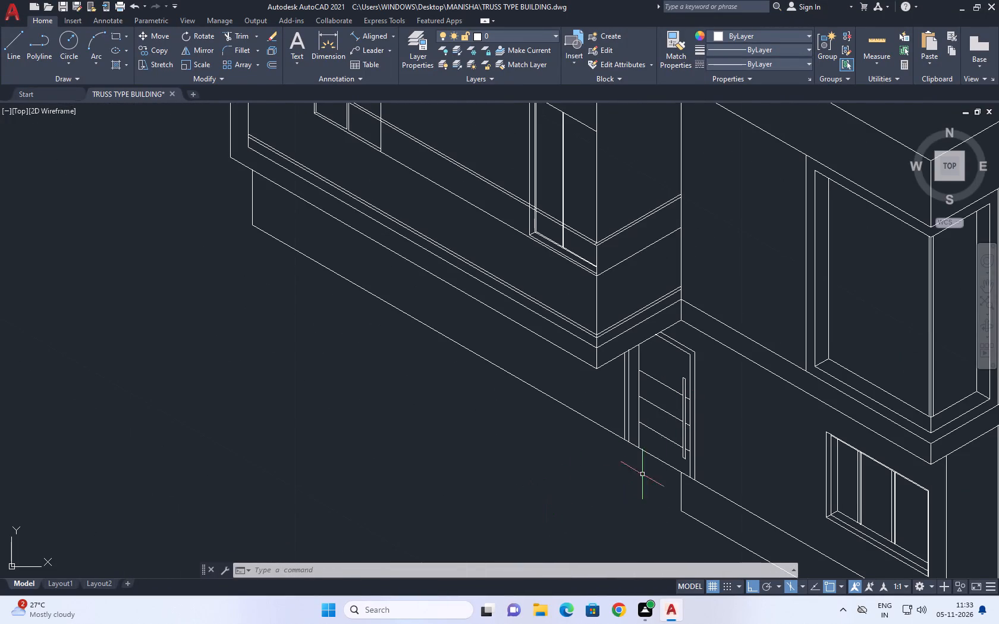
{"action": "scroll", "coordinate": [649, 392], "scroll_direction": "up", "scroll_amount": 1}
{"action": "middle_click_drag", "start_coordinate": [637, 383], "coordinate": [681, 469]}
{"action": "scroll", "coordinate": [674, 455], "scroll_direction": "down", "scroll_amount": 2}
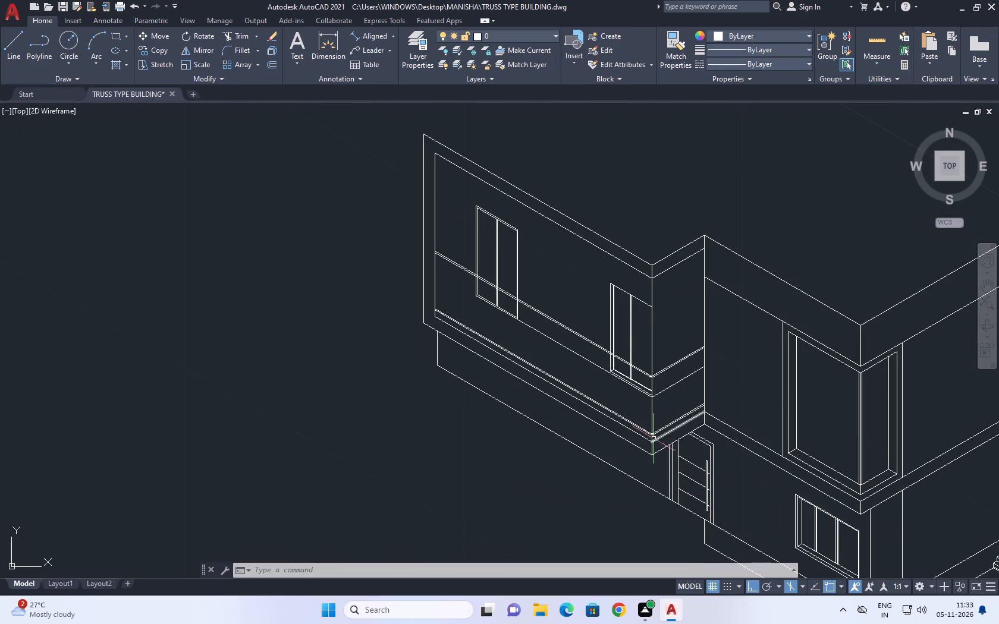
{"action": "scroll", "coordinate": [652, 438], "scroll_direction": "up", "scroll_amount": 1}
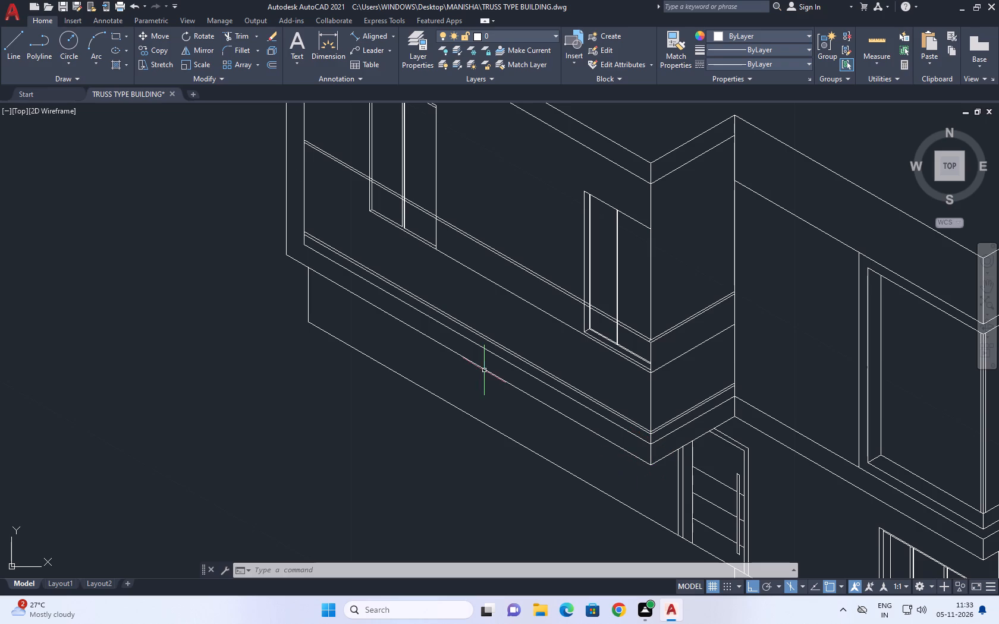
{"action": "left_click", "coordinate": [14, 41]}
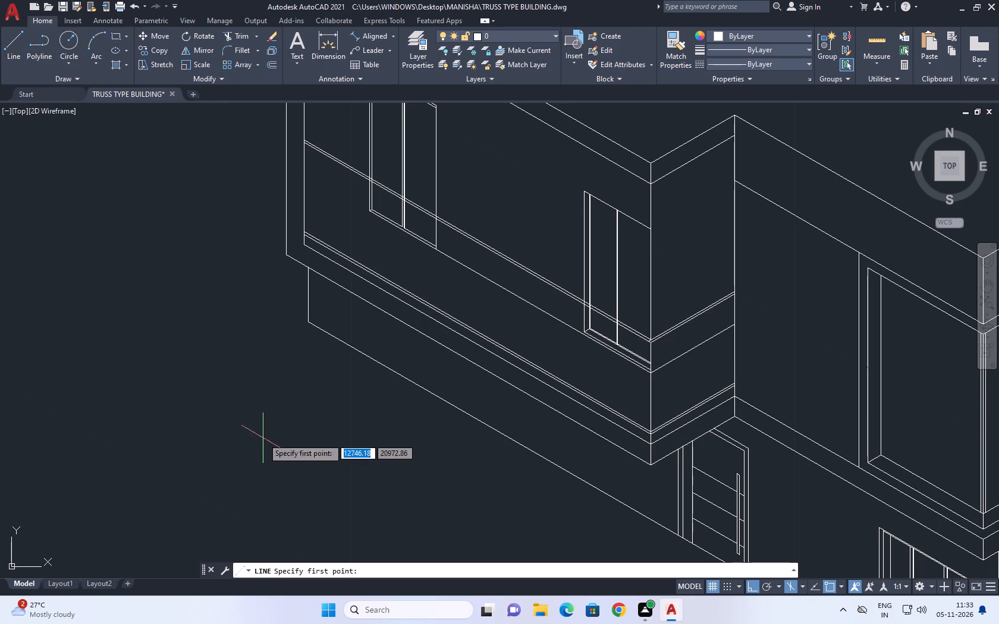
{"action": "left_click", "coordinate": [370, 367]}
{"action": "scroll", "coordinate": [371, 324], "scroll_direction": "up", "scroll_amount": 3}
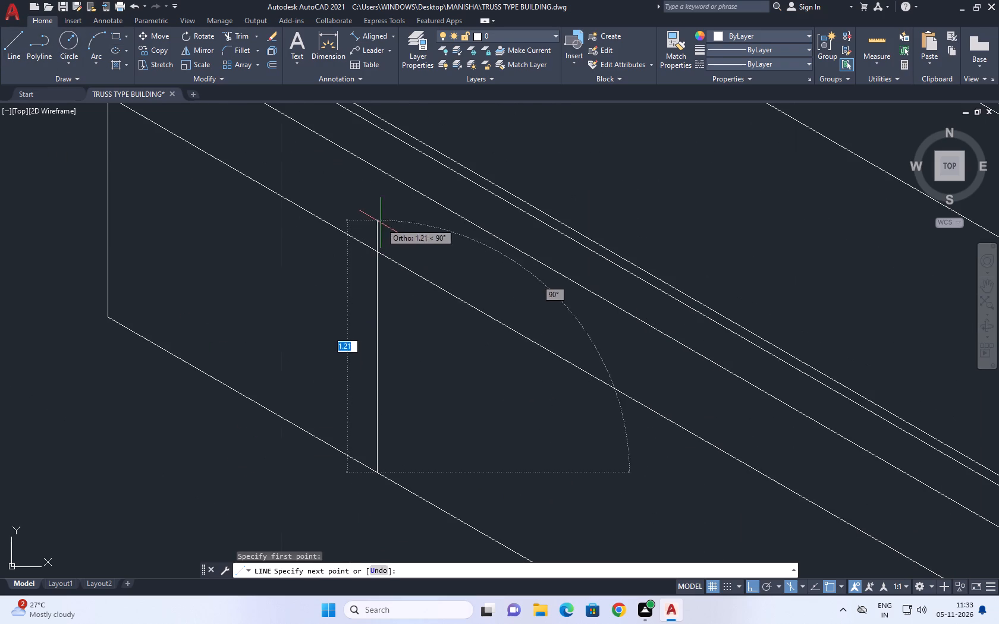
{"action": "left_click", "coordinate": [378, 220]}
{"action": "right_click", "coordinate": [382, 217]}
{"action": "left_click", "coordinate": [428, 235]}
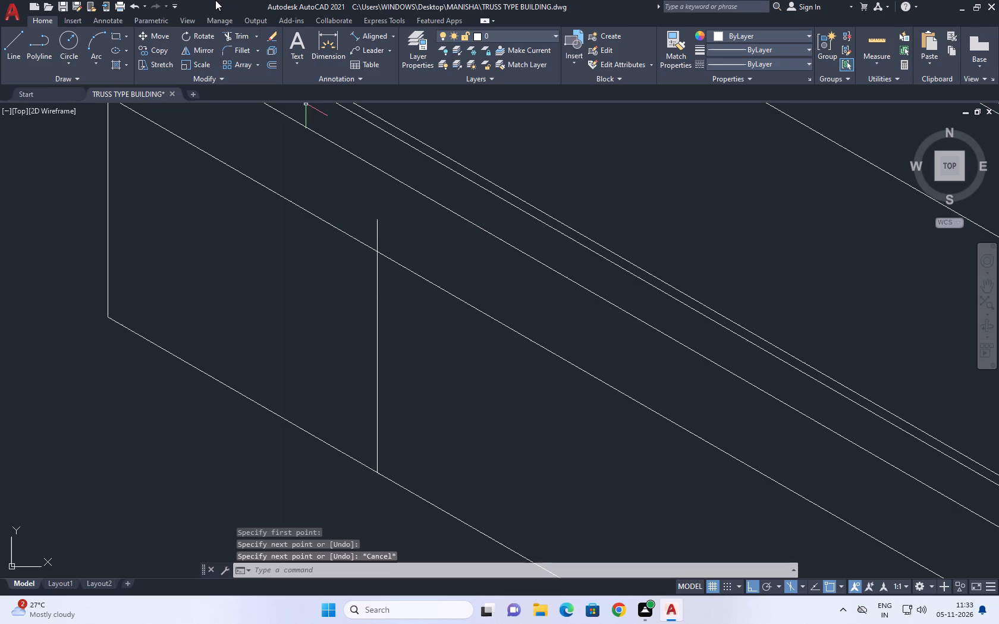
Trim the new vertical line's overshoot above the projecting block's sloped bottom edge.
{"action": "left_click", "coordinate": [238, 34]}
{"action": "left_click", "coordinate": [358, 222]}
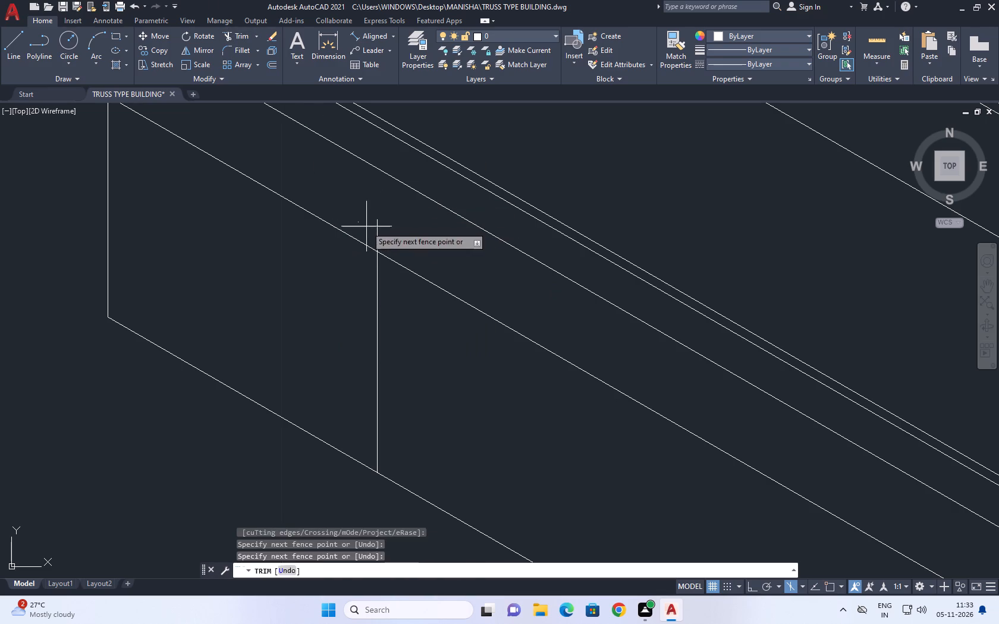
{"action": "left_click", "coordinate": [380, 236]}
{"action": "right_click", "coordinate": [390, 216]}
{"action": "left_click", "coordinate": [417, 231]}
Copy the lower wall's far-left vertical edge 0.4 along the sloped base line toward the door.
{"action": "scroll", "coordinate": [425, 261], "scroll_direction": "down", "scroll_amount": 4}
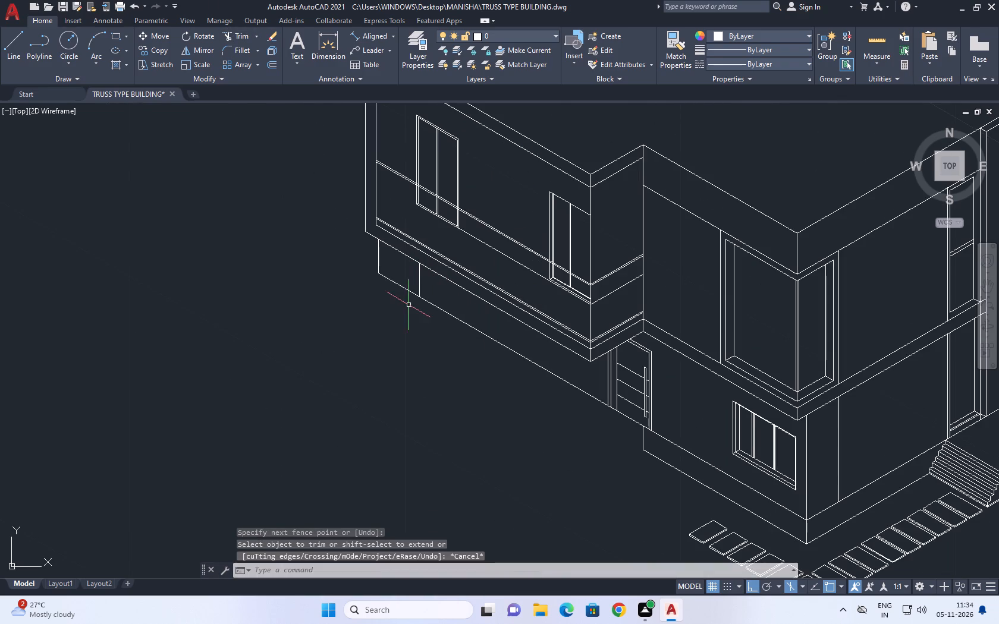
{"action": "middle_click_drag", "start_coordinate": [408, 285], "coordinate": [450, 371]}
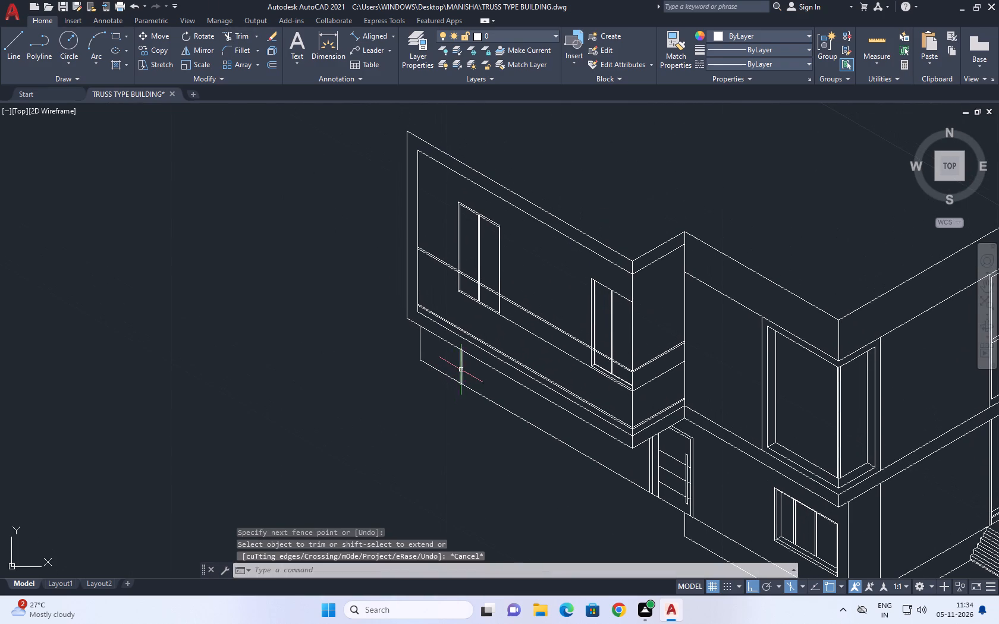
{"action": "scroll", "coordinate": [413, 341], "scroll_direction": "up", "scroll_amount": 3}
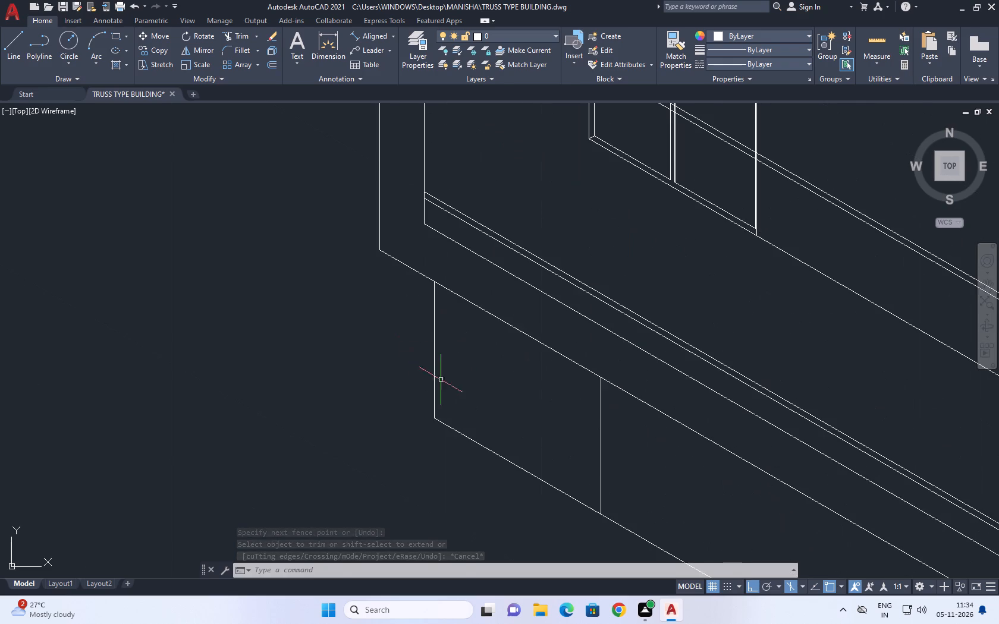
{"action": "left_click", "coordinate": [441, 380]}
{"action": "left_click_drag", "start_coordinate": [422, 345], "coordinate": [400, 335]}
{"action": "left_click", "coordinate": [152, 55]}
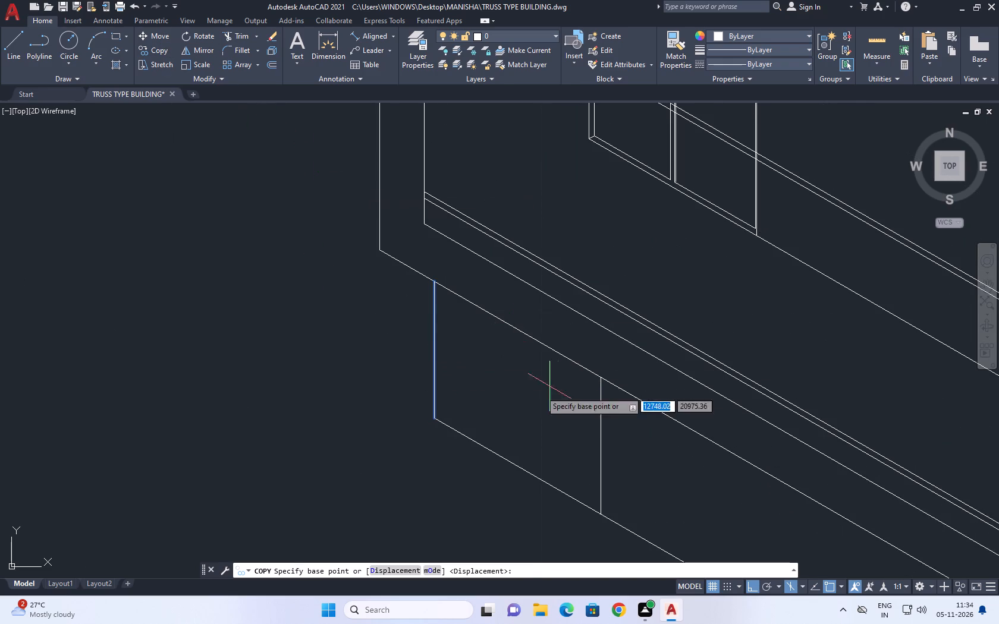
{"action": "left_click", "coordinate": [472, 380]}
{"action": "type", "text": "0.4"}
{"action": "key", "text": "Return"}
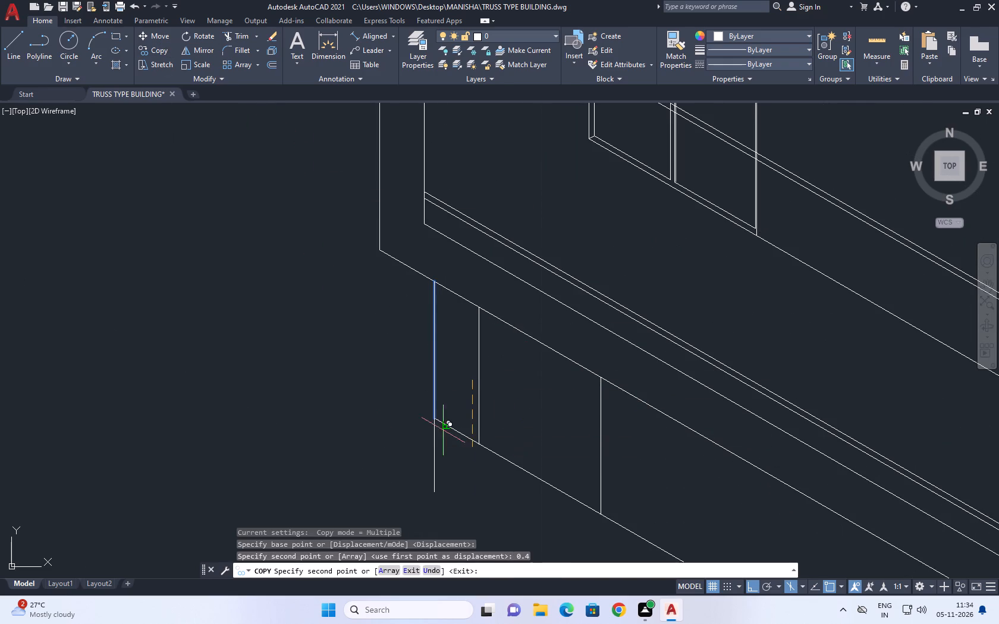
{"action": "right_click", "coordinate": [518, 429]}
{"action": "left_click", "coordinate": [563, 284]}
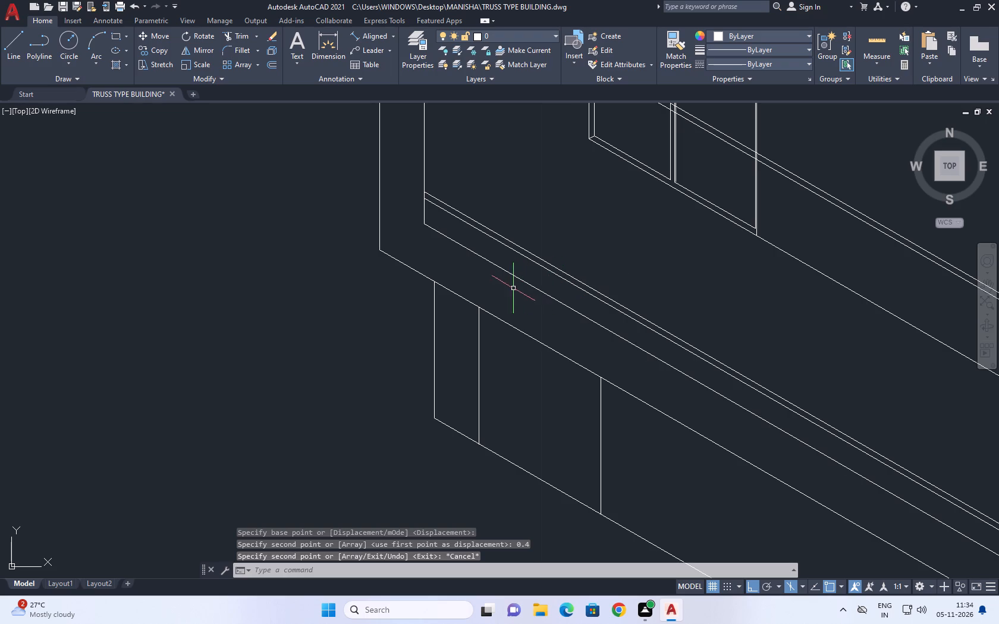
Copy the newly placed vertical line 0.2 back along the 30° direction using the Top isoplane.
{"action": "middle_click_drag", "start_coordinate": [554, 381], "coordinate": [546, 377]}
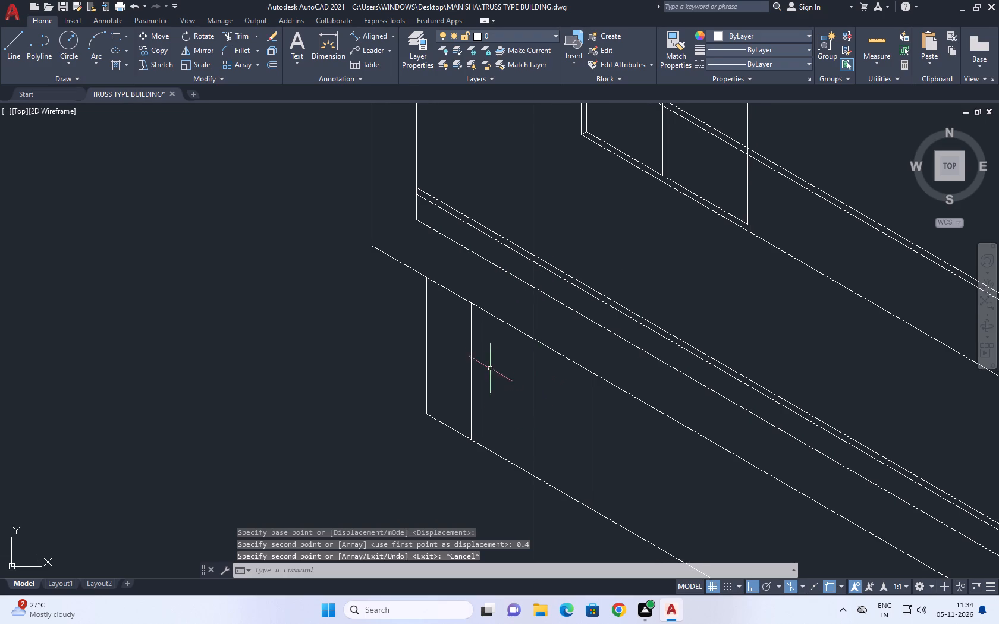
{"action": "scroll", "coordinate": [488, 358], "scroll_direction": "up", "scroll_amount": 2}
{"action": "left_click_drag", "start_coordinate": [484, 330], "coordinate": [477, 326]}
{"action": "left_click", "coordinate": [411, 321]}
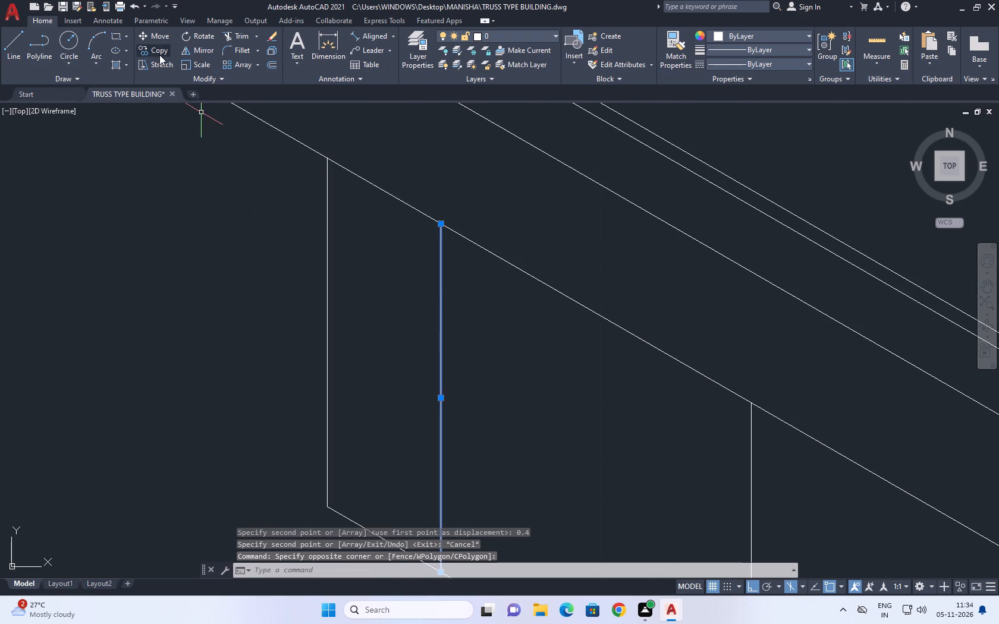
{"action": "left_click", "coordinate": [159, 55]}
{"action": "left_click", "coordinate": [442, 224]}
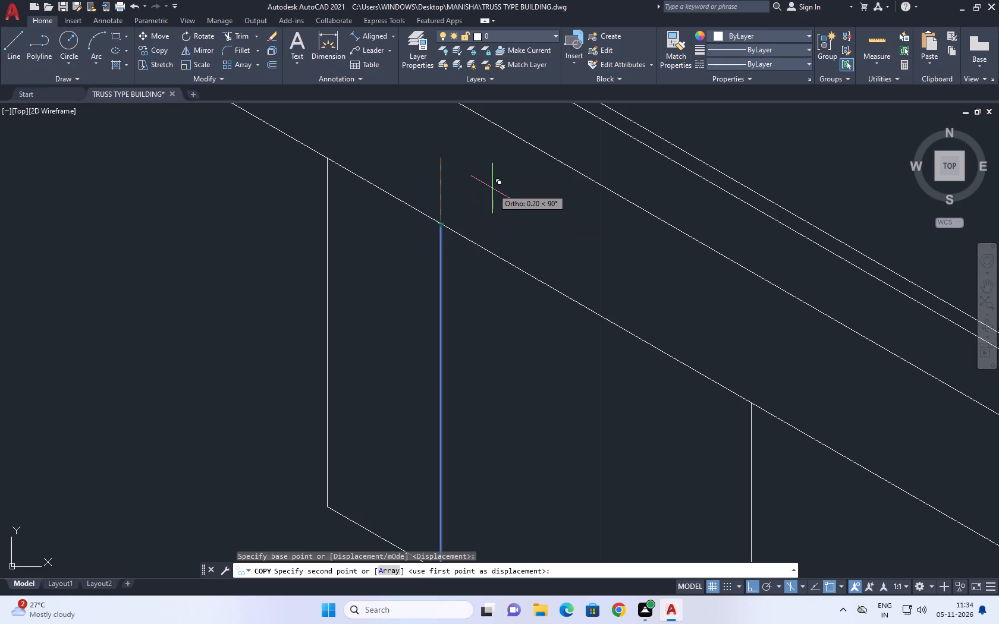
{"action": "key", "text": "F5"}
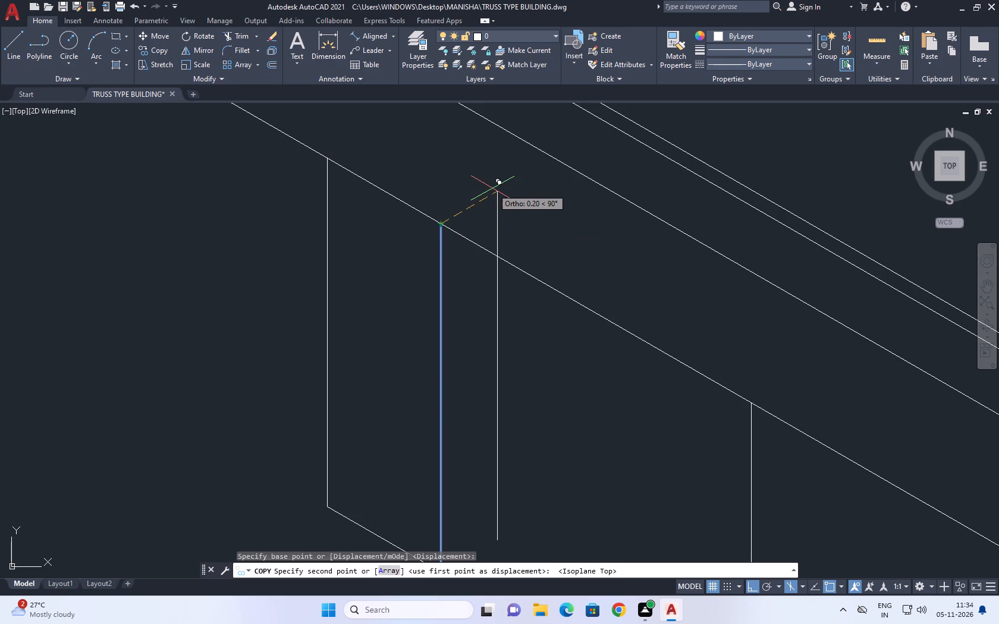
{"action": "type", "text": "0.2"}
{"action": "key", "text": "Return"}
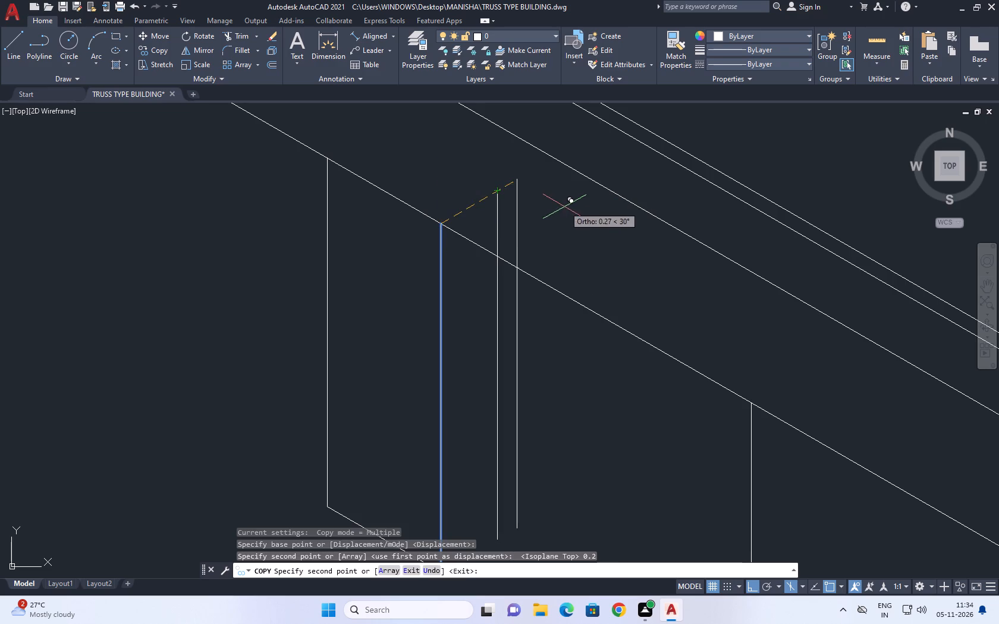
{"action": "right_click", "coordinate": [564, 206]}
{"action": "left_click", "coordinate": [602, 224]}
Extend the lower end of the 0.2-offset vertical line down to the wall's sloped base line.
{"action": "middle_click_drag", "start_coordinate": [427, 308], "coordinate": [439, 190]}
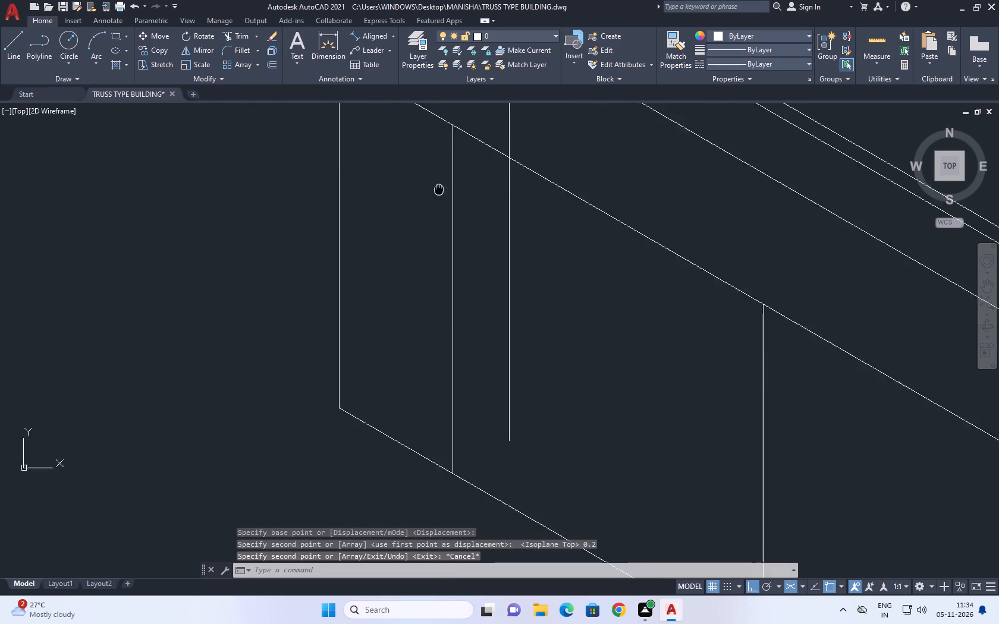
{"action": "scroll", "coordinate": [530, 510], "scroll_direction": "up", "scroll_amount": 2}
{"action": "left_click", "coordinate": [516, 389]}
{"action": "left_click", "coordinate": [522, 421]}
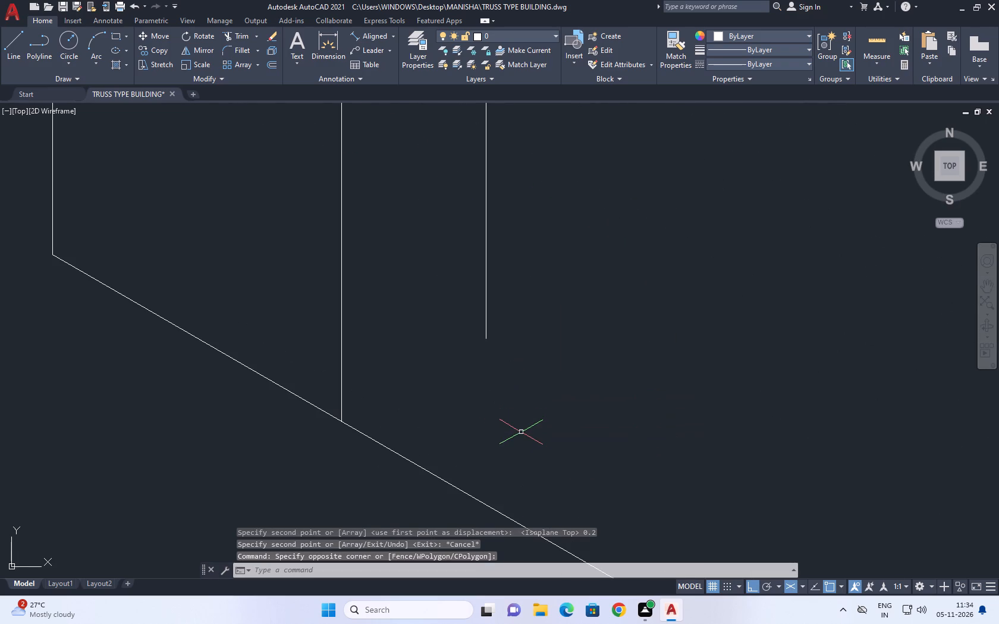
{"action": "type", "text": "EX"}
{"action": "key", "text": "space"}
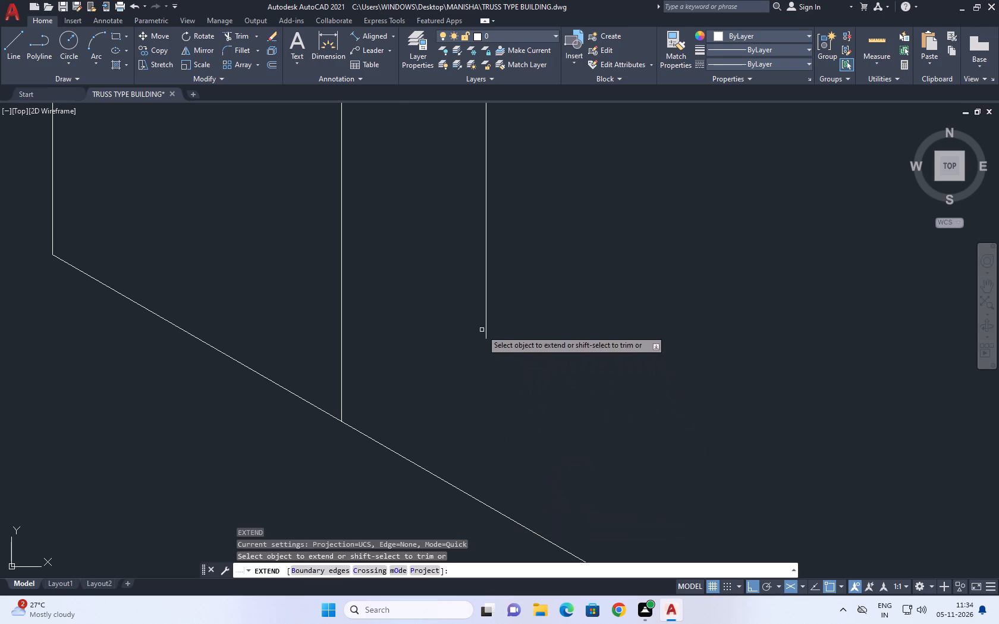
{"action": "left_click", "coordinate": [479, 318]}
{"action": "left_click", "coordinate": [495, 323]}
{"action": "scroll", "coordinate": [511, 352], "scroll_direction": "down", "scroll_amount": 2}
{"action": "key", "text": "space"}
Draw a 30° line from the foot of the post's front vertical edge past the 0.2-offset vertical line.
{"action": "middle_click_drag", "start_coordinate": [561, 263], "coordinate": [571, 283]}
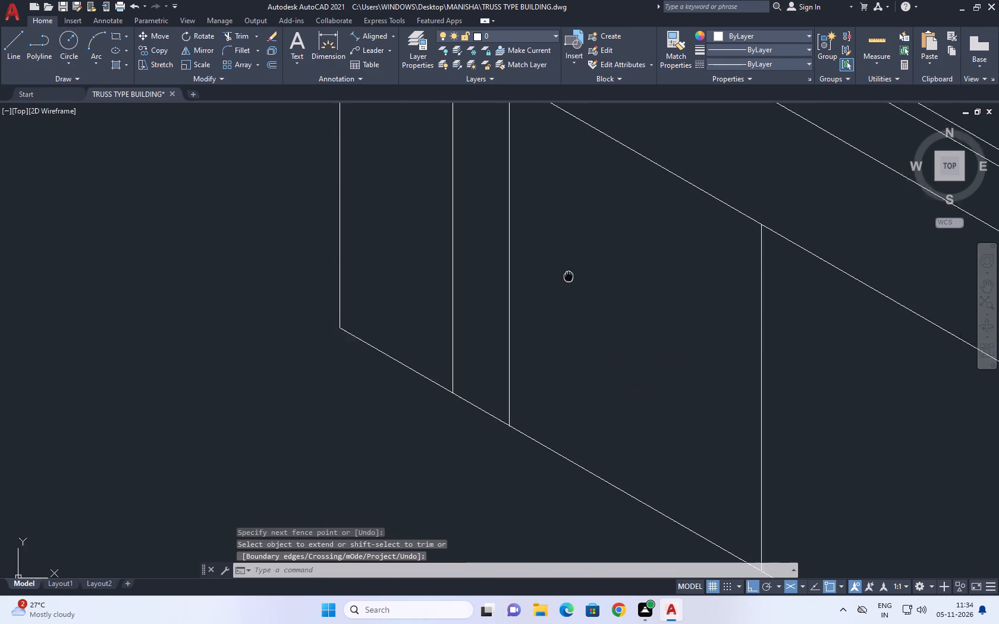
{"action": "middle_click_drag", "start_coordinate": [571, 283], "coordinate": [602, 460]}
{"action": "key", "text": "l"}
{"action": "key", "text": "space"}
{"action": "scroll", "coordinate": [554, 491], "scroll_direction": "down", "scroll_amount": 1}
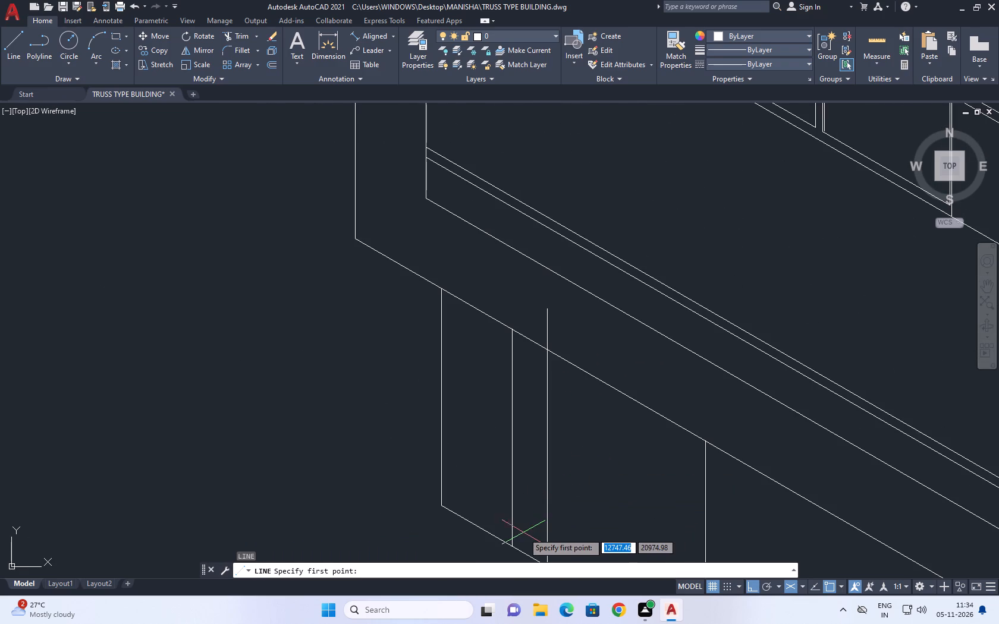
{"action": "left_click", "coordinate": [514, 543]}
{"action": "left_click", "coordinate": [613, 518]}
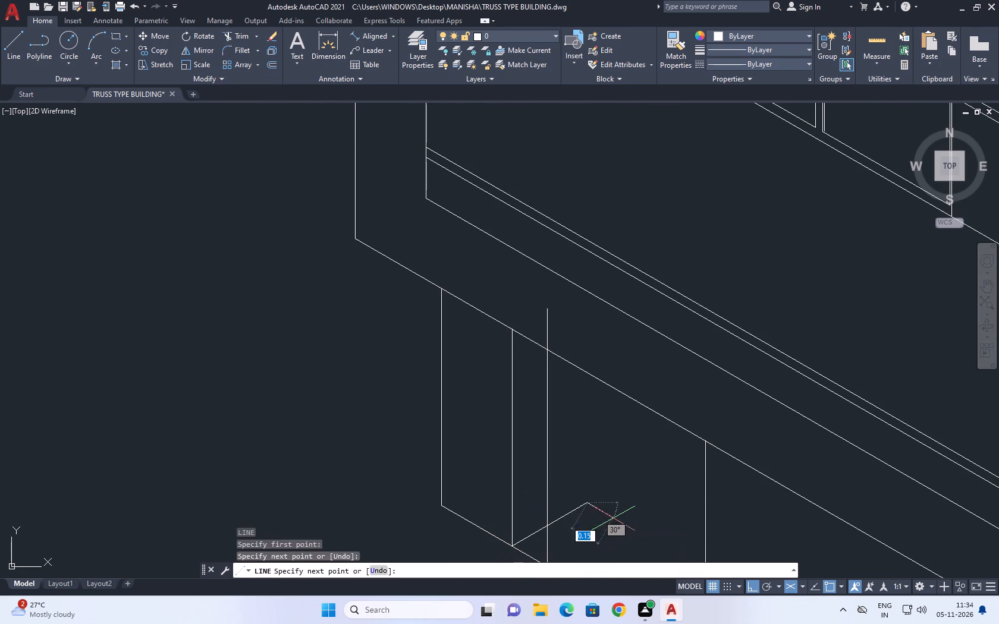
{"action": "key", "text": "space"}
Trim the post's rear vertical below the 30° line and above the block's edge, and the 30° line's overshoot.
{"action": "type", "text": "TR"}
{"action": "key", "text": "space"}
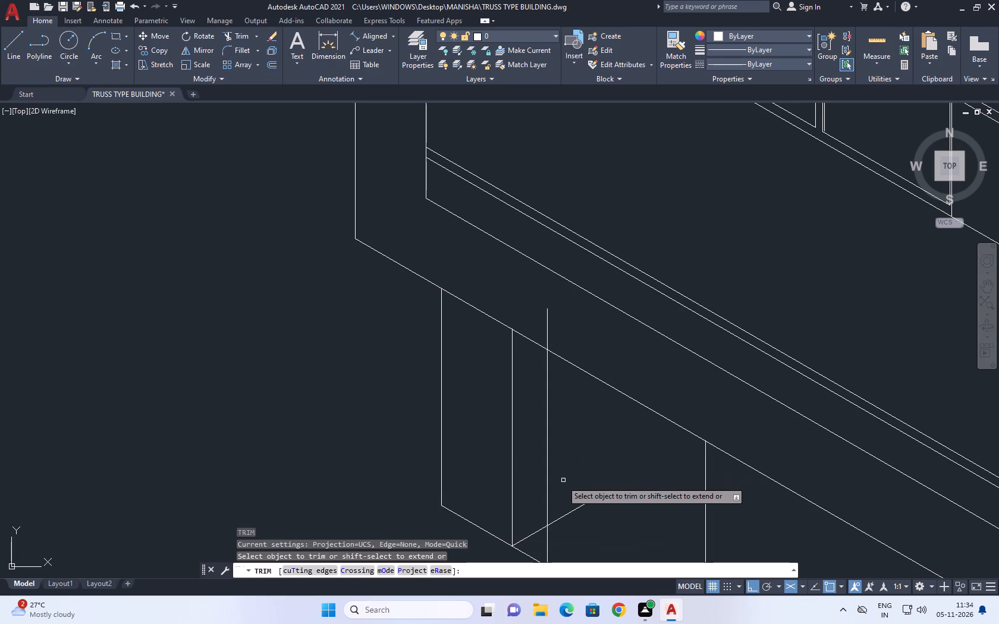
{"action": "middle_click_drag", "start_coordinate": [546, 487], "coordinate": [538, 437]}
{"action": "left_click", "coordinate": [536, 499]}
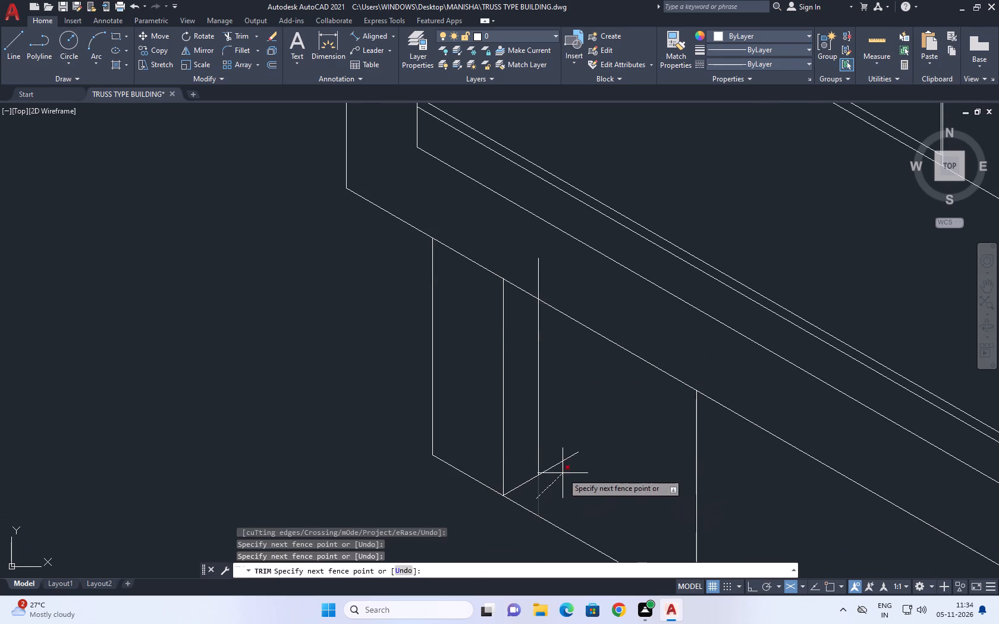
{"action": "left_click", "coordinate": [573, 450]}
{"action": "left_click", "coordinate": [567, 283]}
{"action": "left_click", "coordinate": [528, 260]}
{"action": "key", "text": "space"}
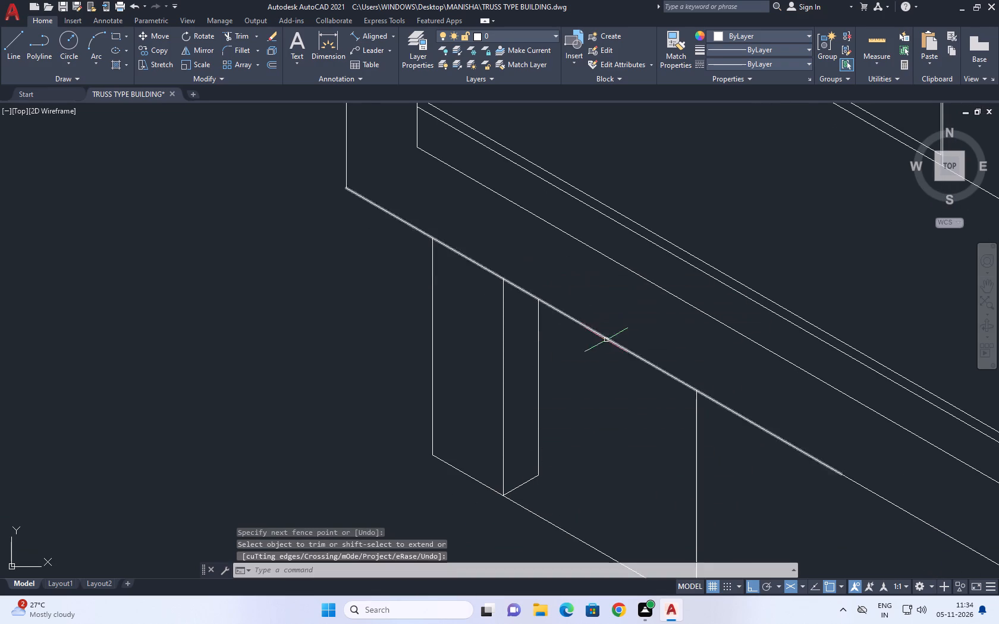
Move the post's two inner verticals and short 30° bottom line along the sloped base line toward the wall's far-left edge, narrowing the post.
{"action": "scroll", "coordinate": [610, 354], "scroll_direction": "down", "scroll_amount": 1}
{"action": "left_click", "coordinate": [587, 389]}
{"action": "left_click", "coordinate": [511, 360]}
{"action": "scroll", "coordinate": [561, 445], "scroll_direction": "up", "scroll_amount": 3}
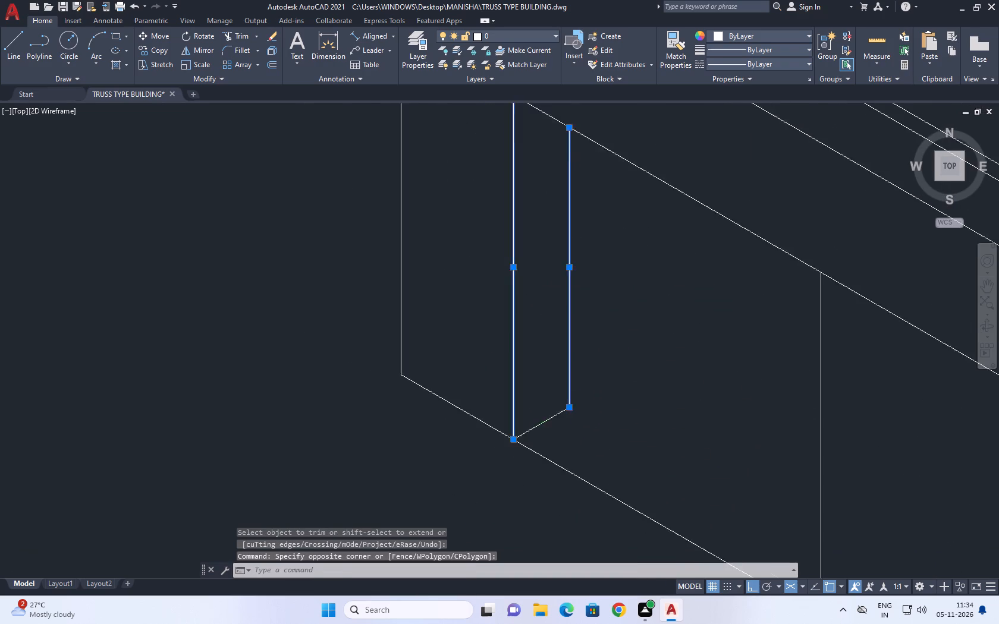
{"action": "left_click_drag", "start_coordinate": [586, 435], "coordinate": [571, 408]}
{"action": "left_click", "coordinate": [535, 351]}
{"action": "middle_click_drag", "start_coordinate": [528, 361], "coordinate": [573, 412]}
{"action": "type", "text": "M"}
{"action": "key", "text": "space"}
{"action": "left_click", "coordinate": [680, 461]}
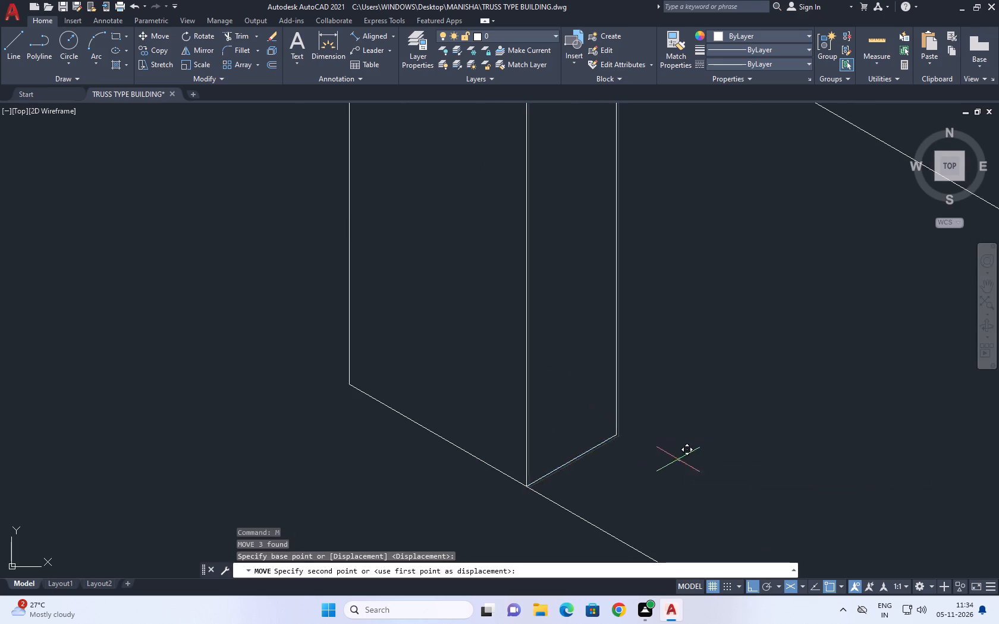
{"action": "left_click", "coordinate": [639, 416]}
Move the single vertical division line beneath the left block along the sloped base line, farther from the post toward the door.
{"action": "scroll", "coordinate": [621, 416], "scroll_direction": "down", "scroll_amount": 2}
{"action": "middle_click_drag", "start_coordinate": [643, 396], "coordinate": [643, 396]}
{"action": "scroll", "coordinate": [643, 396], "scroll_direction": "down", "scroll_amount": 1}
{"action": "middle_click_drag", "start_coordinate": [643, 396], "coordinate": [647, 402]}
{"action": "scroll", "coordinate": [608, 300], "scroll_direction": "up", "scroll_amount": 5}
{"action": "scroll", "coordinate": [608, 299], "scroll_direction": "down", "scroll_amount": 6}
{"action": "middle_click_drag", "start_coordinate": [648, 391], "coordinate": [618, 366]}
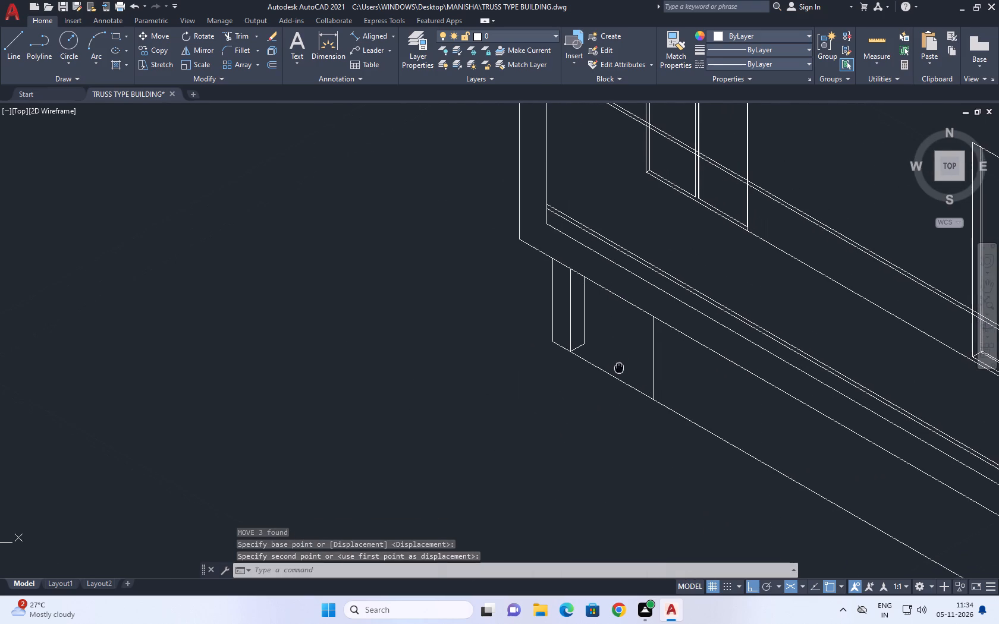
{"action": "middle_click_drag", "start_coordinate": [618, 366], "coordinate": [616, 366]}
{"action": "middle_click_drag", "start_coordinate": [702, 414], "coordinate": [679, 412]}
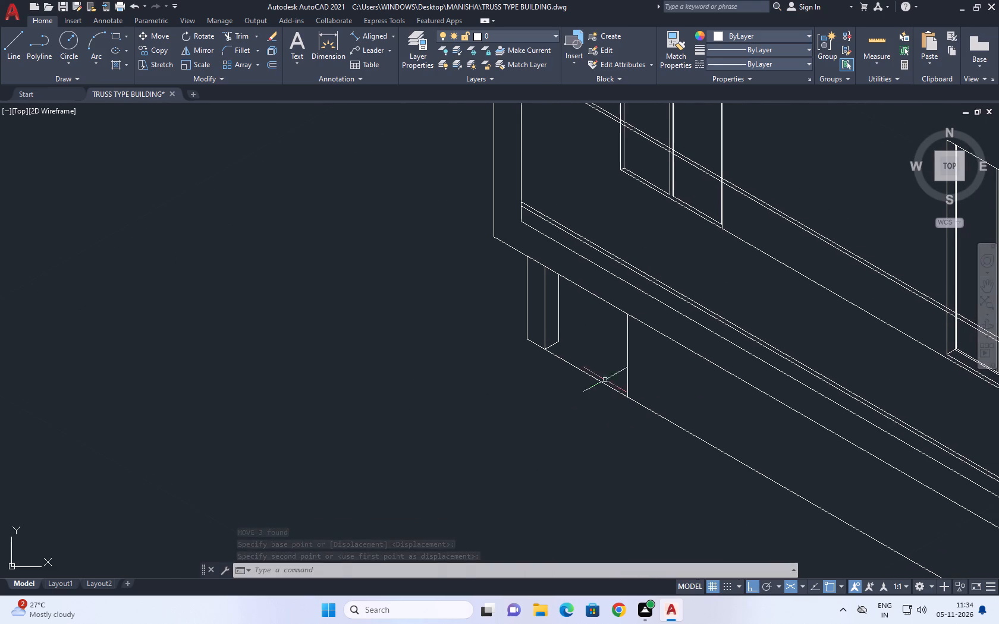
{"action": "left_click", "coordinate": [640, 378]}
{"action": "left_click", "coordinate": [600, 340]}
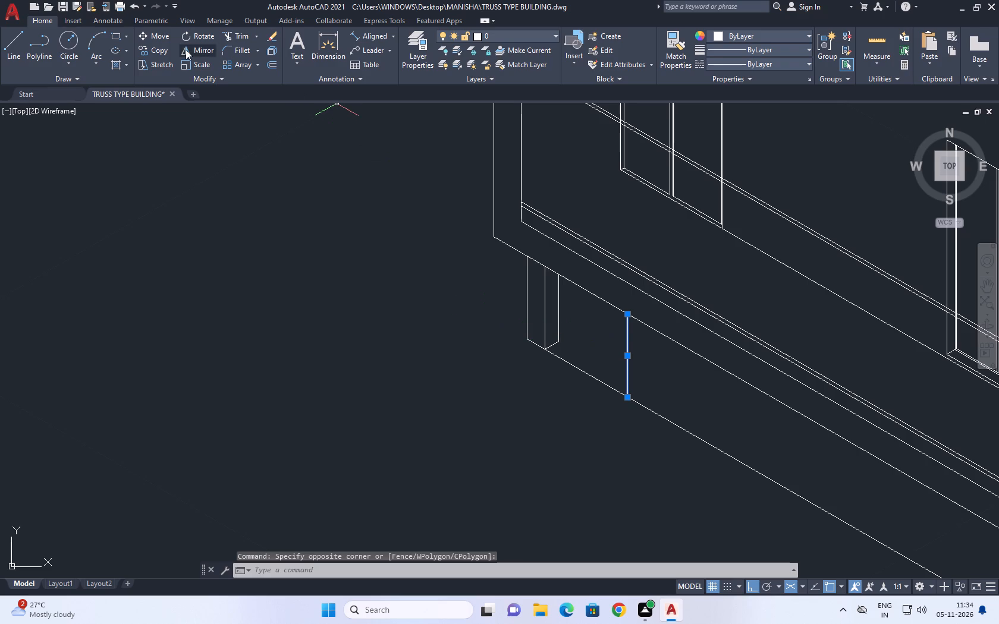
{"action": "left_click", "coordinate": [166, 32]}
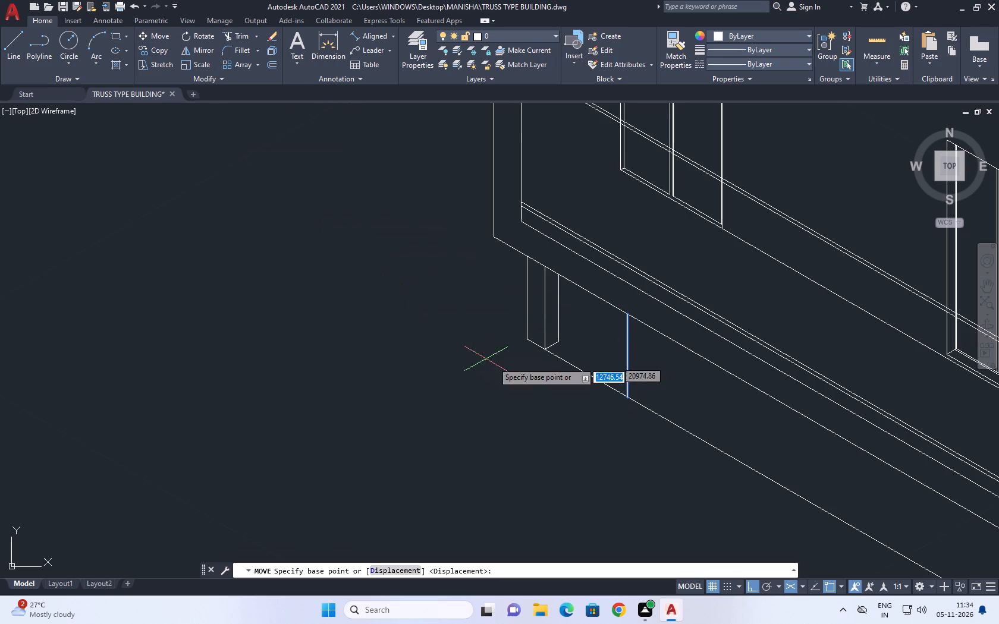
{"action": "middle_click_drag", "start_coordinate": [588, 399], "coordinate": [474, 366]}
{"action": "scroll", "coordinate": [544, 372], "scroll_direction": "down", "scroll_amount": 3}
{"action": "left_click", "coordinate": [564, 372]}
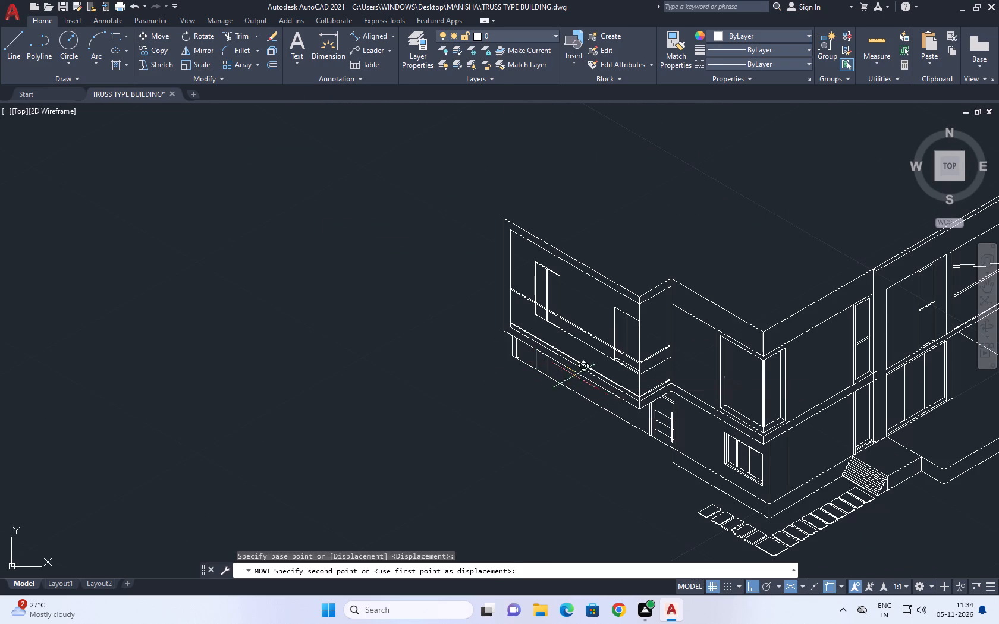
{"action": "left_click", "coordinate": [586, 385]}
Examine the wall, post and division line beneath the projecting left block in relation to the whole building.
{"action": "scroll", "coordinate": [553, 373], "scroll_direction": "up", "scroll_amount": 2}
{"action": "middle_click_drag", "start_coordinate": [546, 360], "coordinate": [580, 425]}
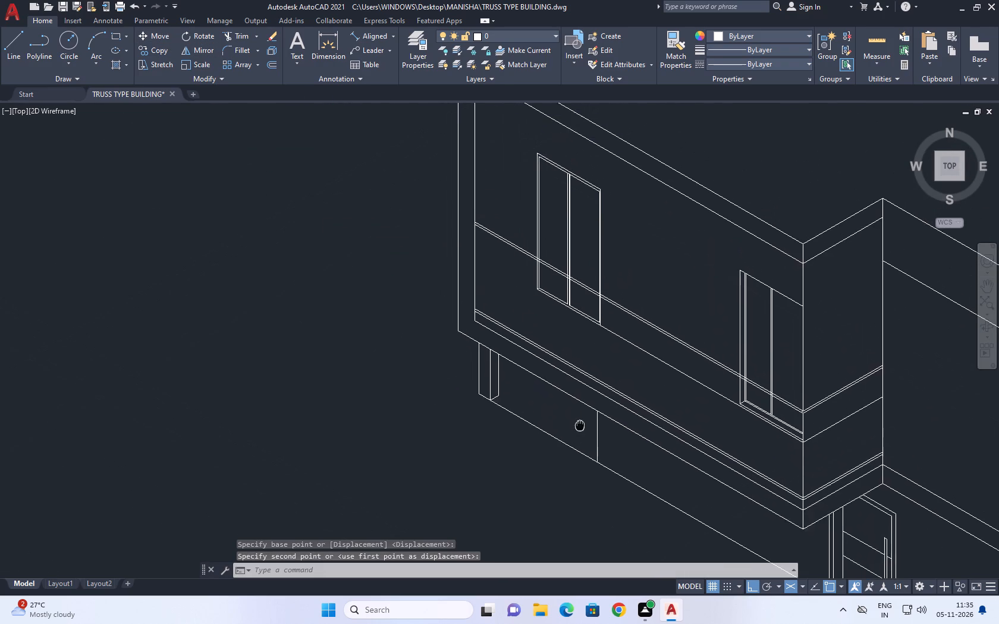
{"action": "middle_click_drag", "start_coordinate": [580, 425], "coordinate": [581, 430]}
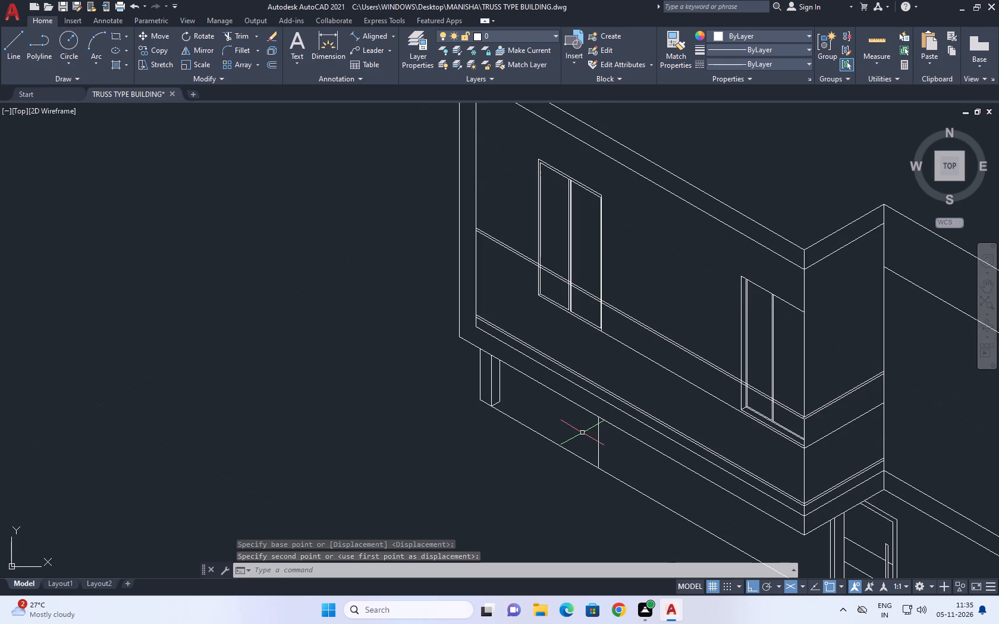
{"action": "middle_click_drag", "start_coordinate": [750, 493], "coordinate": [659, 346]}
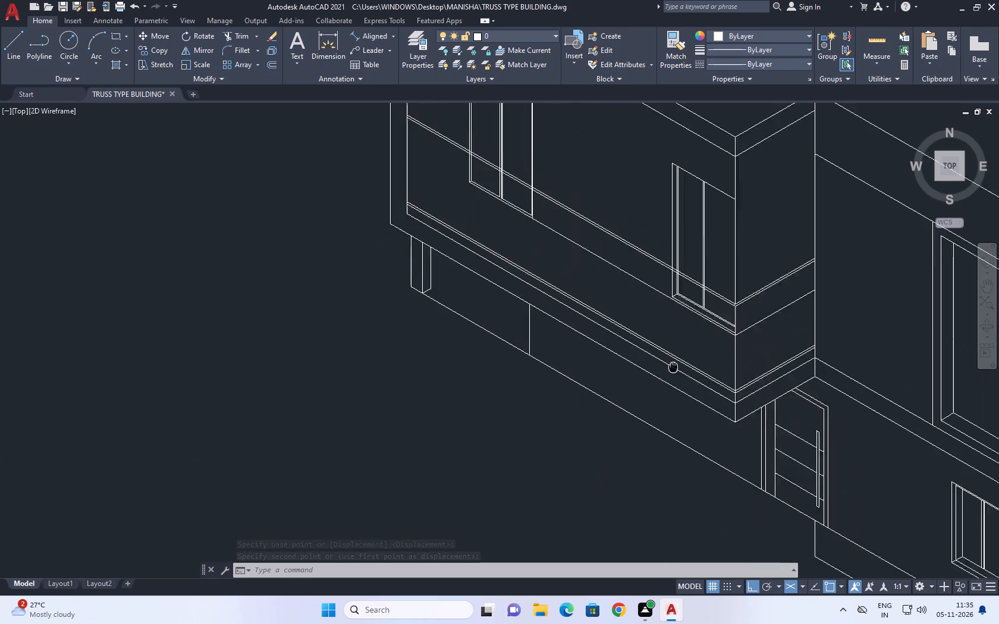
{"action": "middle_click_drag", "start_coordinate": [659, 346], "coordinate": [649, 333]}
{"action": "scroll", "coordinate": [524, 324], "scroll_direction": "down", "scroll_amount": 4}
{"action": "scroll", "coordinate": [534, 342], "scroll_direction": "up", "scroll_amount": 2}
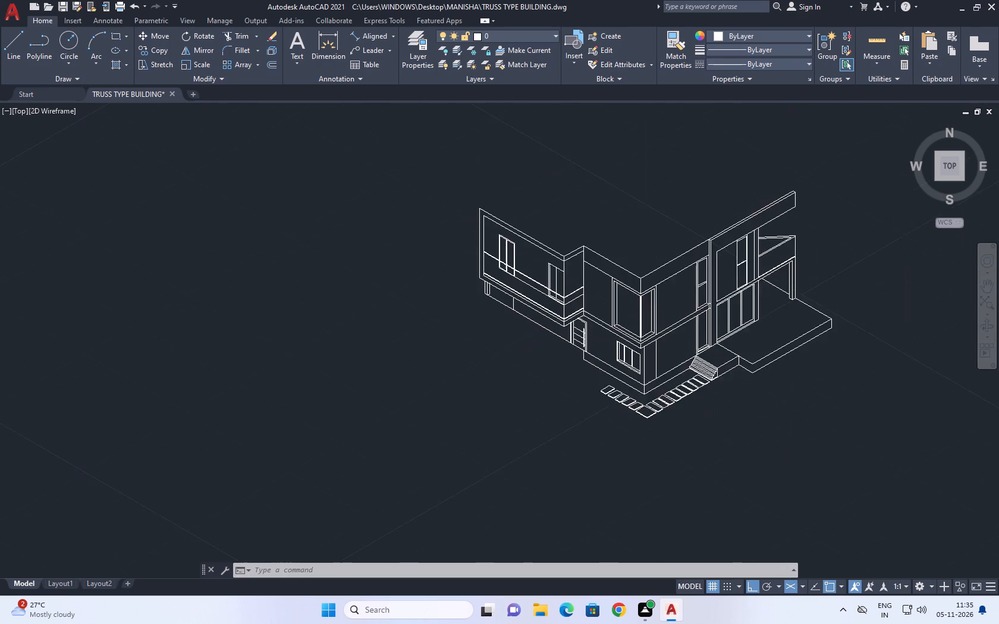
{"action": "middle_click_drag", "start_coordinate": [525, 329], "coordinate": [548, 374]}
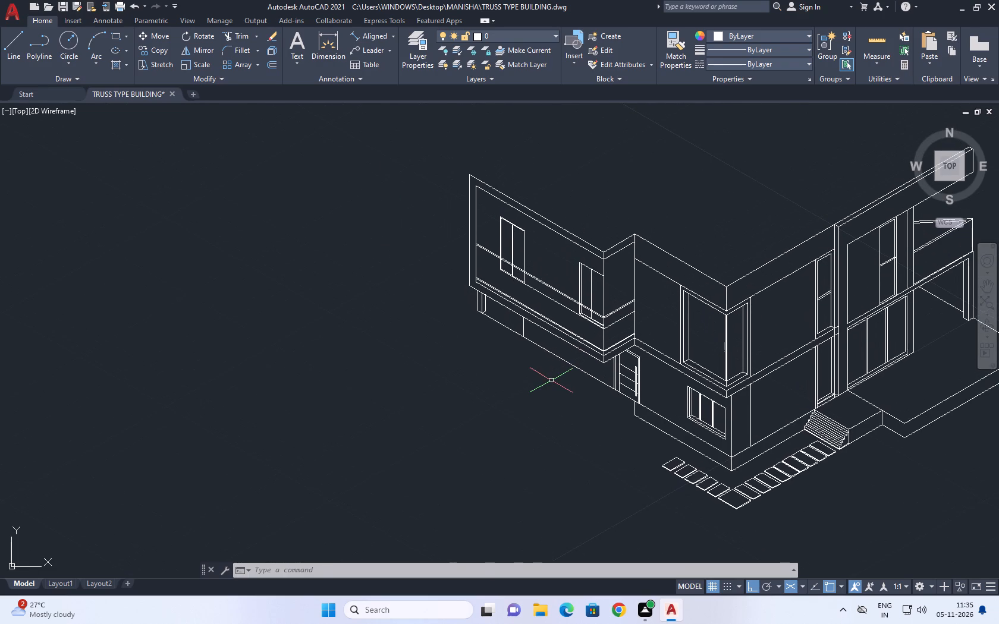
{"action": "middle_click_drag", "start_coordinate": [527, 329], "coordinate": [552, 372]}
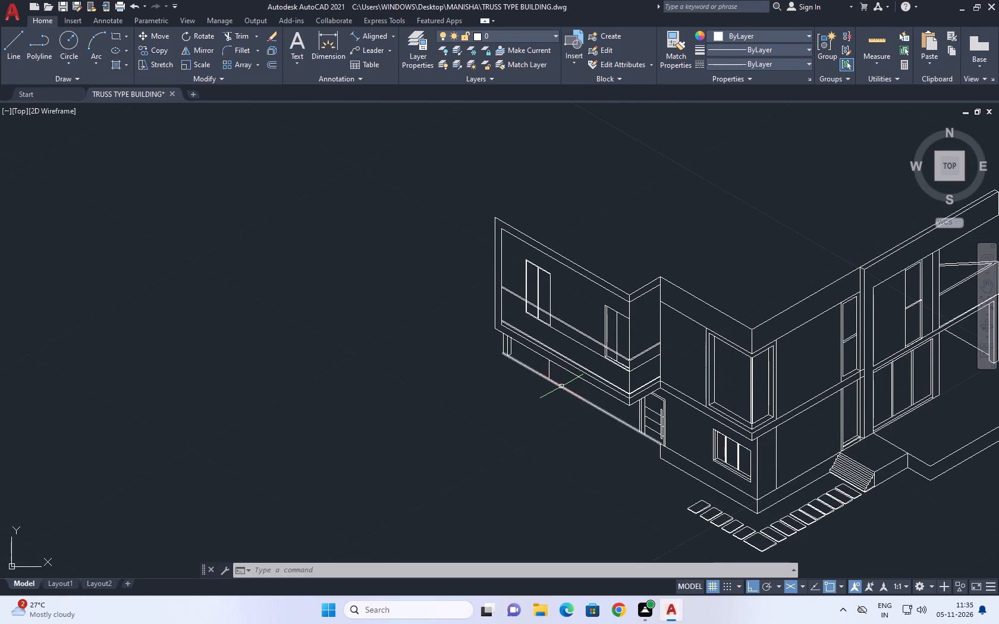
{"action": "middle_click_drag", "start_coordinate": [563, 387], "coordinate": [566, 393]}
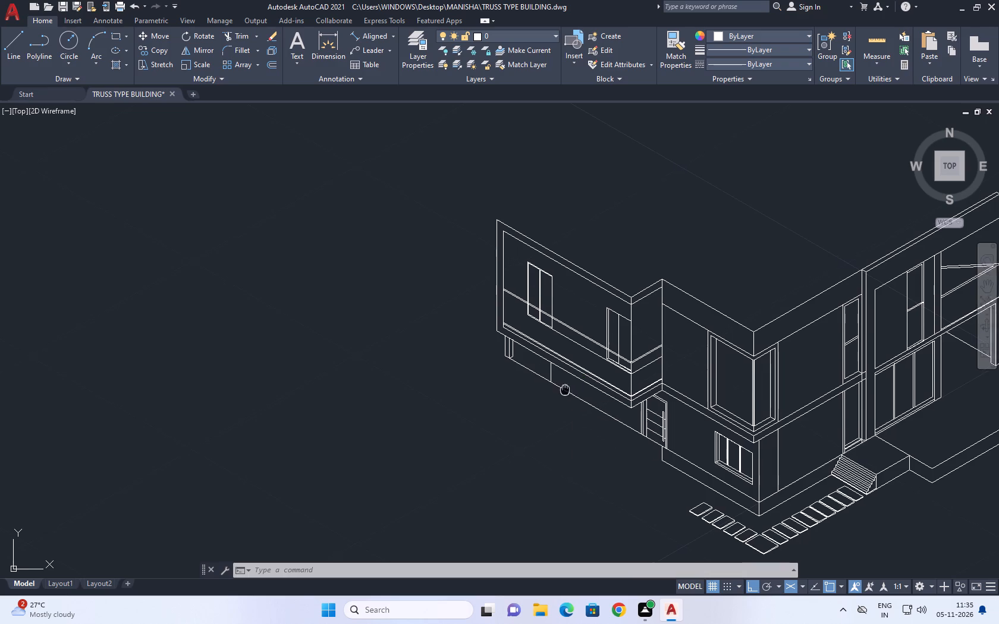
{"action": "middle_click_drag", "start_coordinate": [566, 393], "coordinate": [575, 409]}
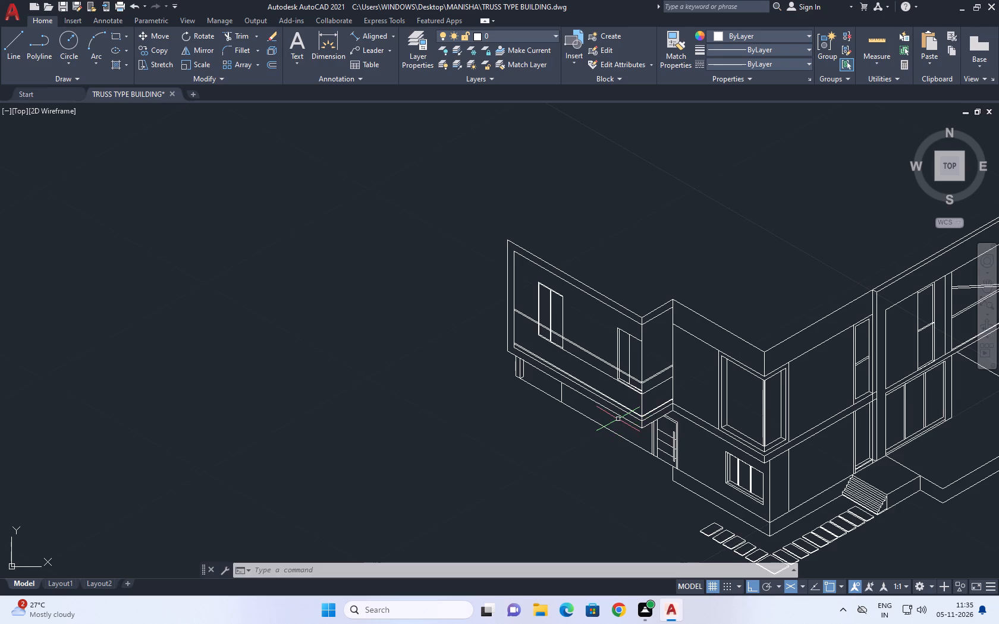
{"action": "middle_click_drag", "start_coordinate": [608, 411], "coordinate": [610, 421]}
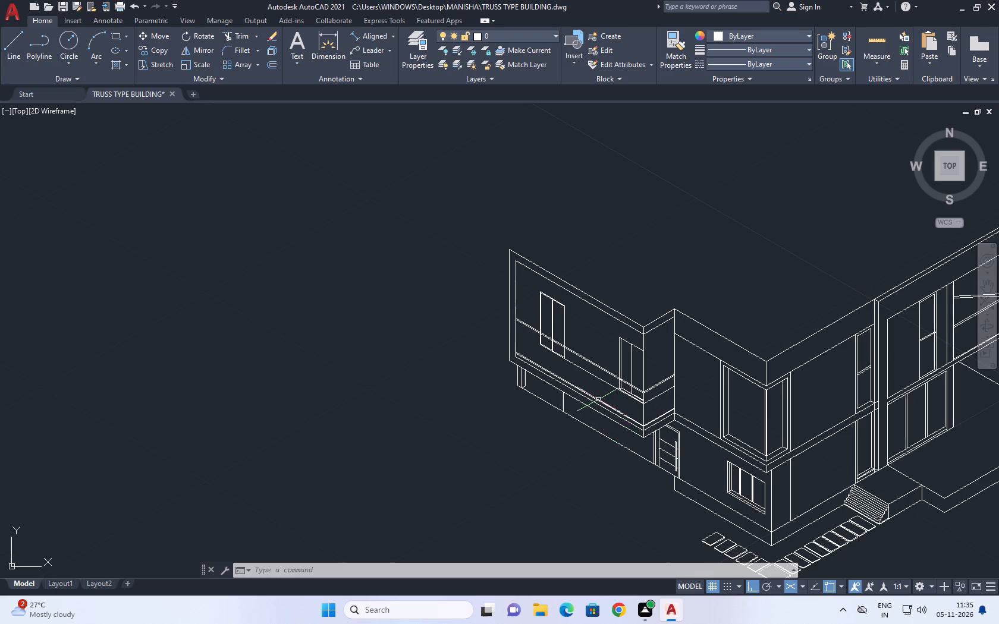
Join the two collinear segments of the left block's sloped bottom edge into one line.
{"action": "scroll", "coordinate": [596, 399], "scroll_direction": "up", "scroll_amount": 3}
{"action": "left_click", "coordinate": [579, 417]}
{"action": "left_click", "coordinate": [561, 440]}
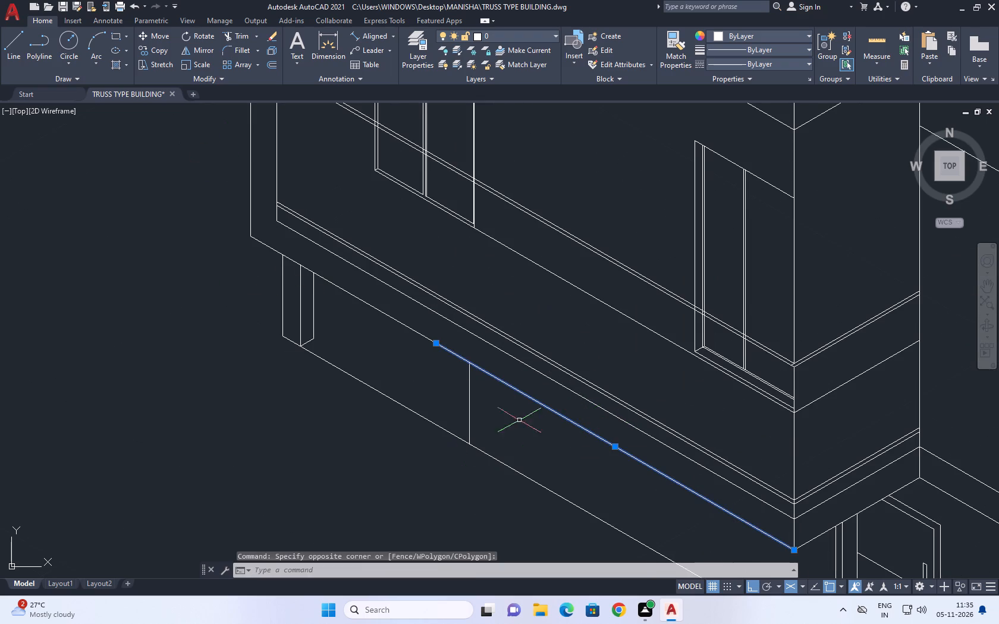
{"action": "left_click", "coordinate": [379, 311]}
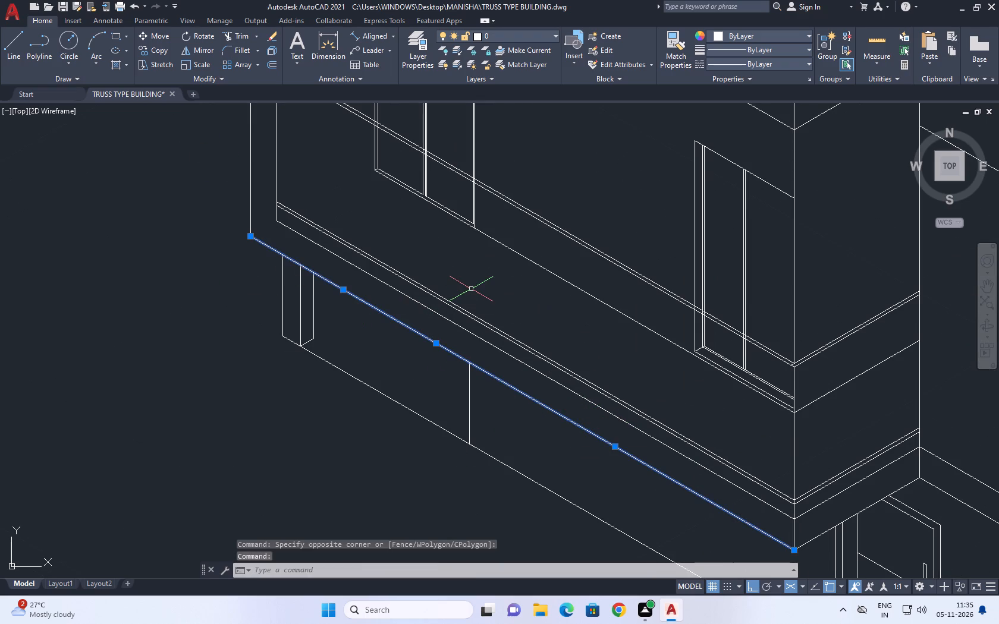
{"action": "type", "text": "J"}
{"action": "key", "text": "space"}
Copy the joined bottom edge a short distance in the 210° direction, just below the left block.
{"action": "left_click", "coordinate": [429, 342]}
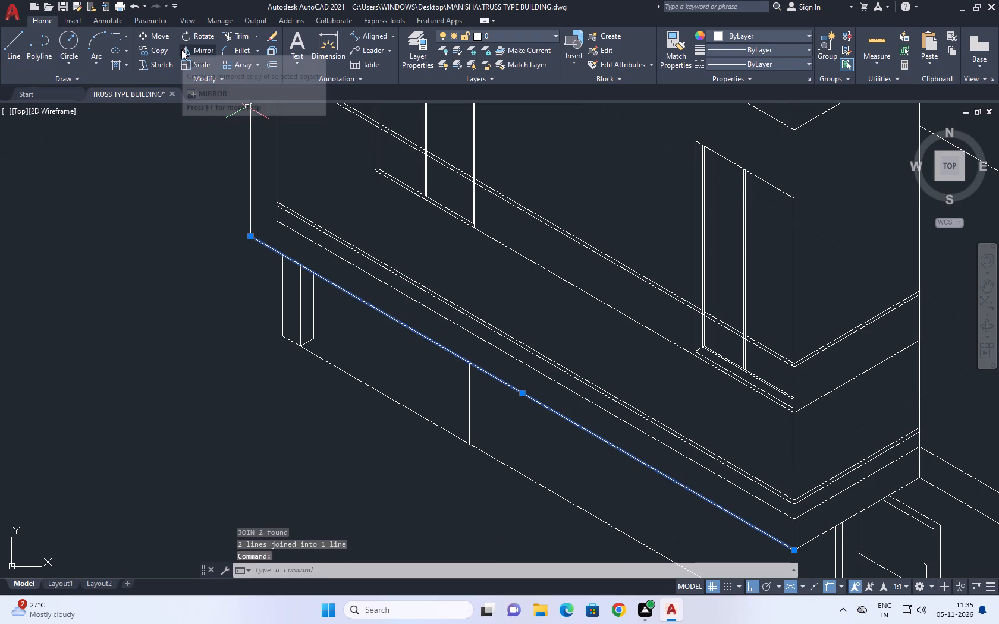
{"action": "left_click", "coordinate": [157, 48]}
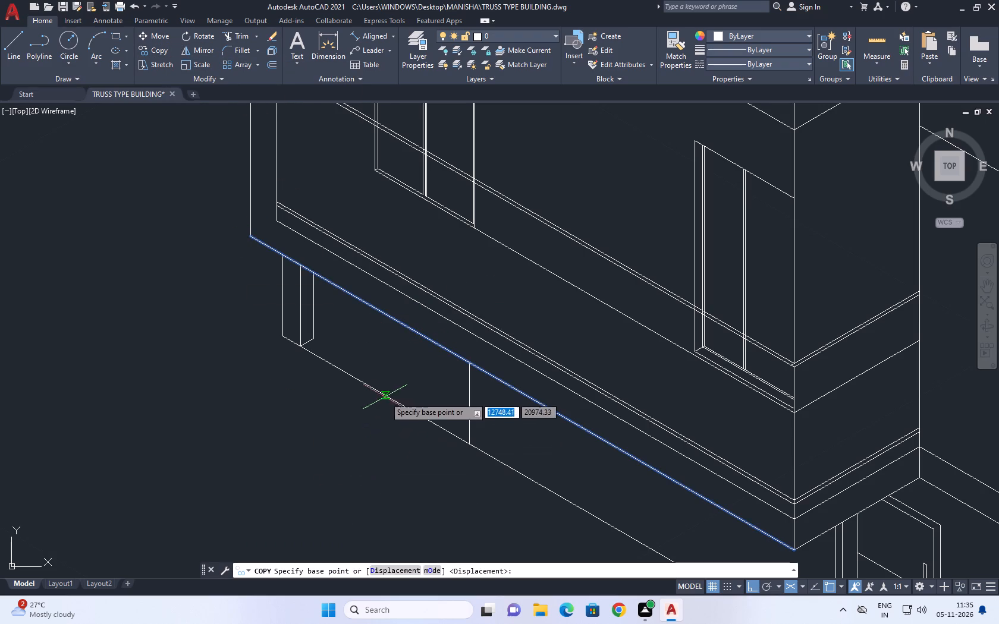
{"action": "left_click", "coordinate": [414, 370]}
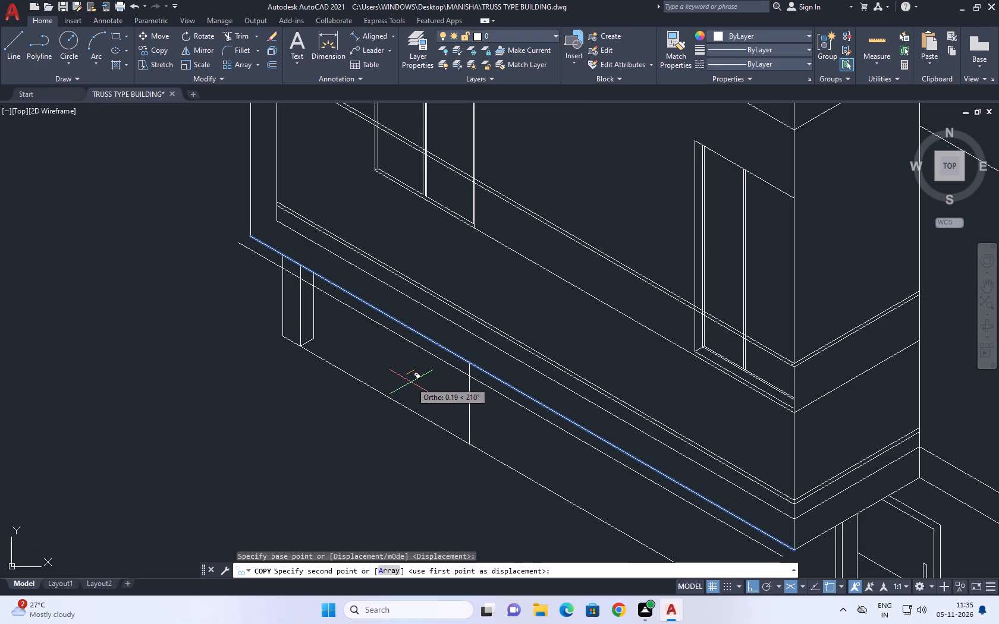
{"action": "left_click", "coordinate": [414, 380]}
{"action": "right_click", "coordinate": [313, 444]}
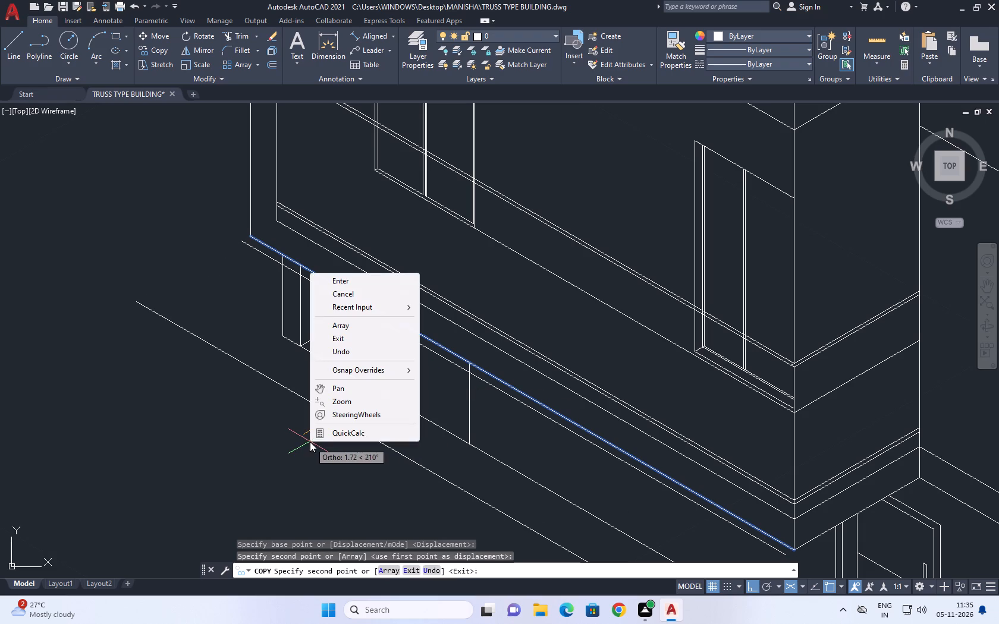
{"action": "left_click", "coordinate": [365, 294]}
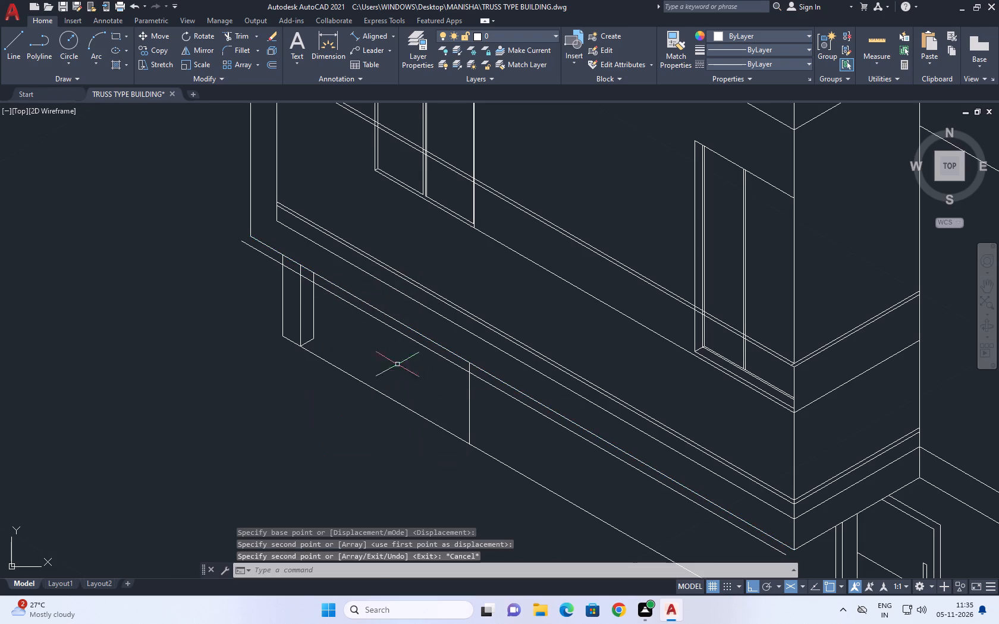
Trim the copied line back to the post's rear vertical, and the division line's stub above the copied line.
{"action": "middle_click_drag", "start_coordinate": [433, 415], "coordinate": [373, 268]}
{"action": "middle_click_drag", "start_coordinate": [558, 413], "coordinate": [514, 387]}
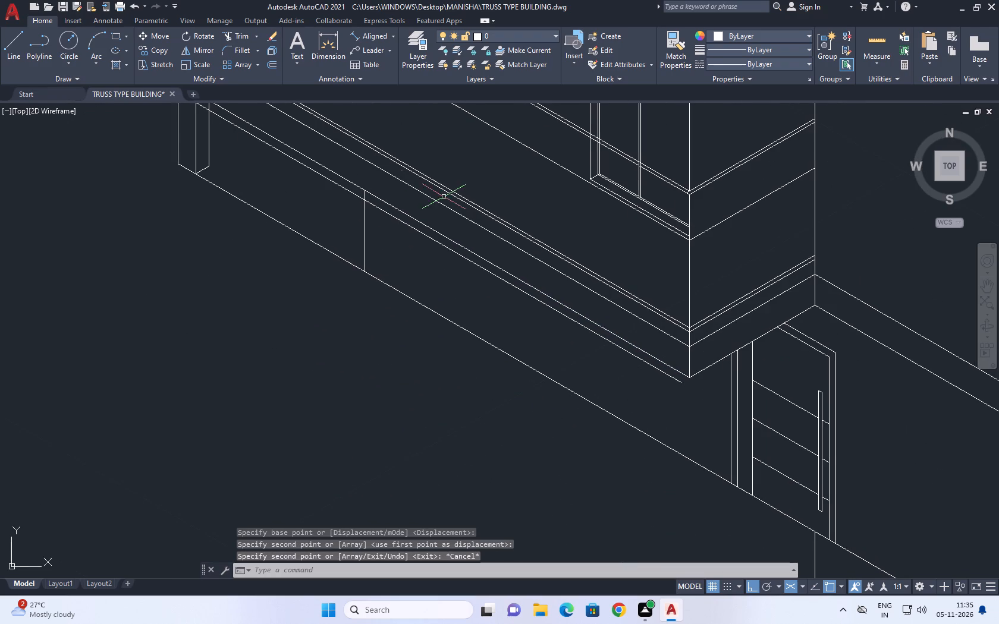
{"action": "middle_click_drag", "start_coordinate": [422, 183], "coordinate": [491, 308]}
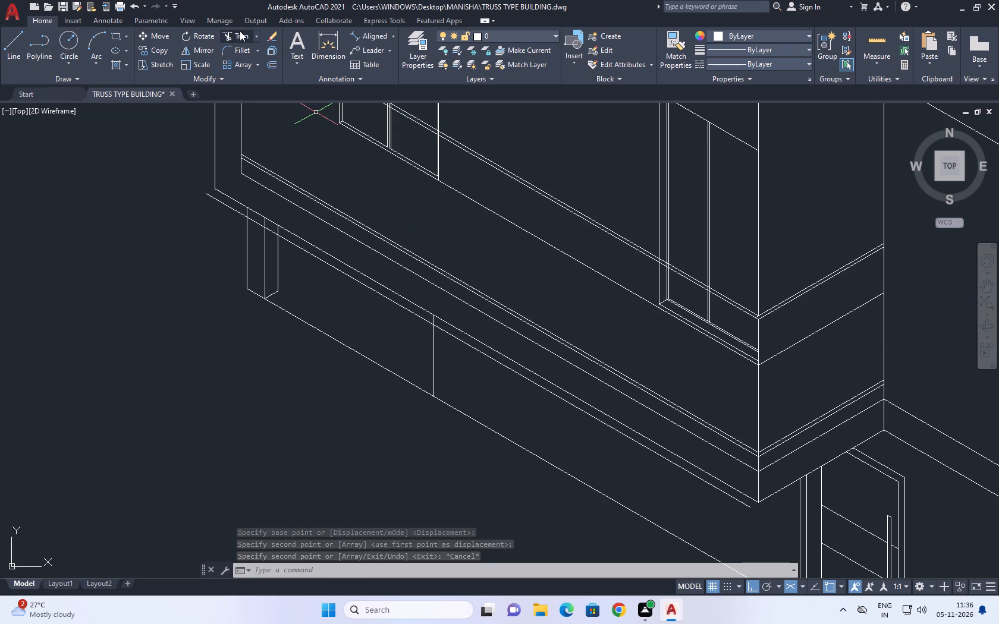
{"action": "left_click", "coordinate": [241, 32]}
{"action": "left_click", "coordinate": [225, 205]}
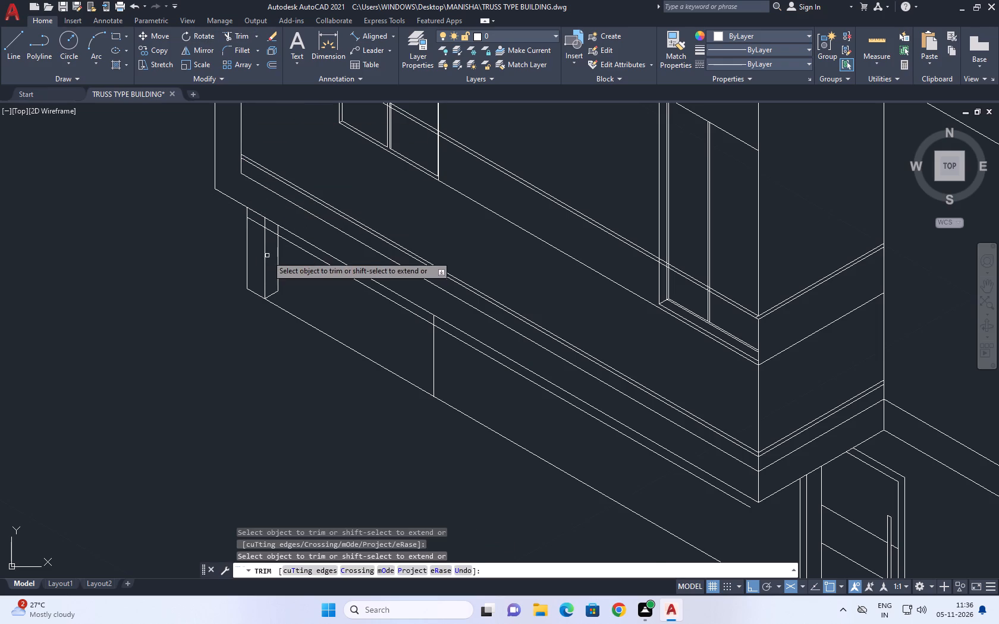
{"action": "scroll", "coordinate": [269, 241], "scroll_direction": "up", "scroll_amount": 3}
{"action": "left_click", "coordinate": [281, 214]}
{"action": "left_click", "coordinate": [272, 242]}
{"action": "left_click", "coordinate": [214, 196]}
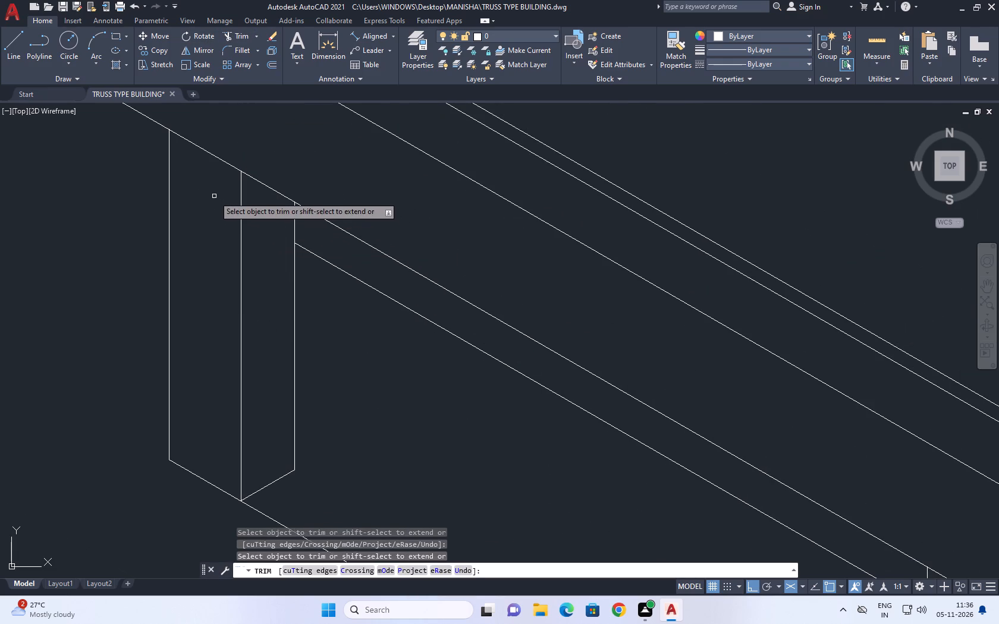
{"action": "scroll", "coordinate": [260, 250], "scroll_direction": "down", "scroll_amount": 3}
{"action": "middle_click_drag", "start_coordinate": [393, 323], "coordinate": [394, 286]}
{"action": "scroll", "coordinate": [439, 306], "scroll_direction": "up", "scroll_amount": 1}
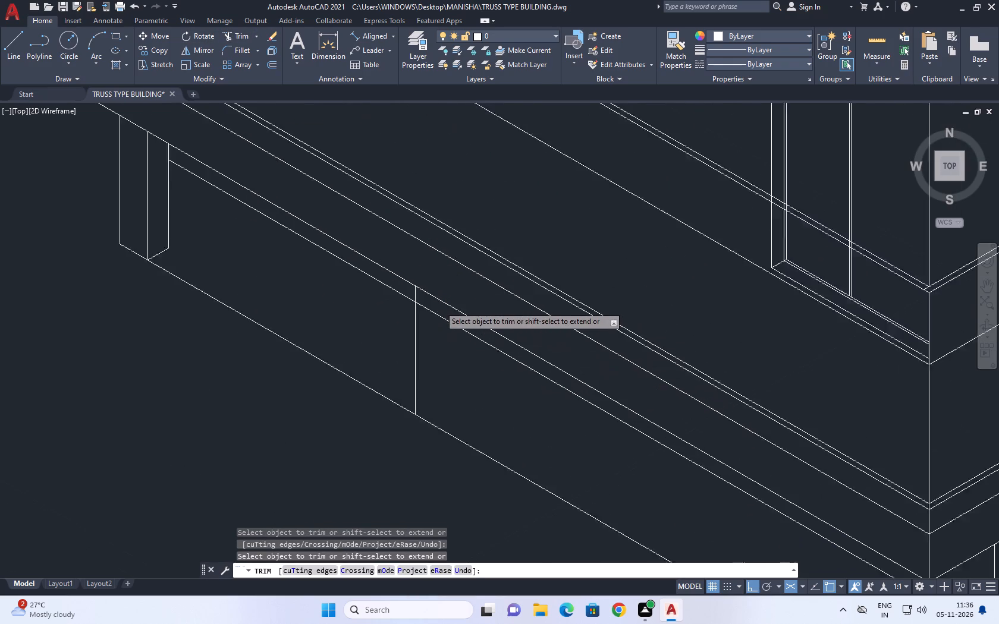
{"action": "scroll", "coordinate": [439, 306], "scroll_direction": "up", "scroll_amount": 1}
{"action": "left_click", "coordinate": [404, 283]}
{"action": "left_click", "coordinate": [392, 279]}
{"action": "right_click", "coordinate": [421, 259]}
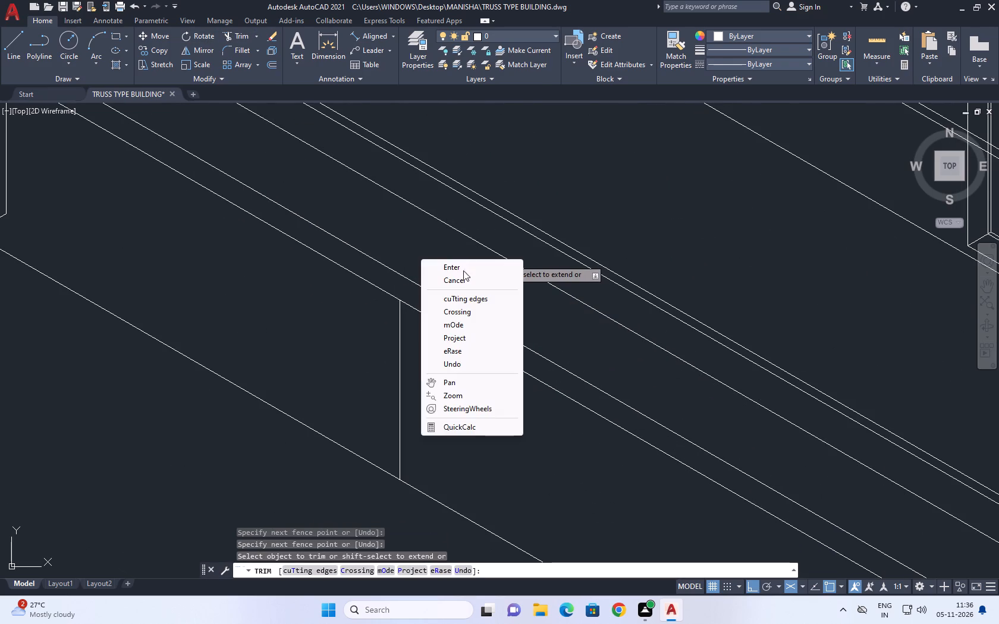
{"action": "left_click", "coordinate": [458, 282]}
Fillet the copied line's door-side end with the left block's vertical corner edge so they meet at a sharp corner.
{"action": "scroll", "coordinate": [454, 300], "scroll_direction": "down", "scroll_amount": 2}
{"action": "middle_click_drag", "start_coordinate": [522, 336], "coordinate": [514, 334]}
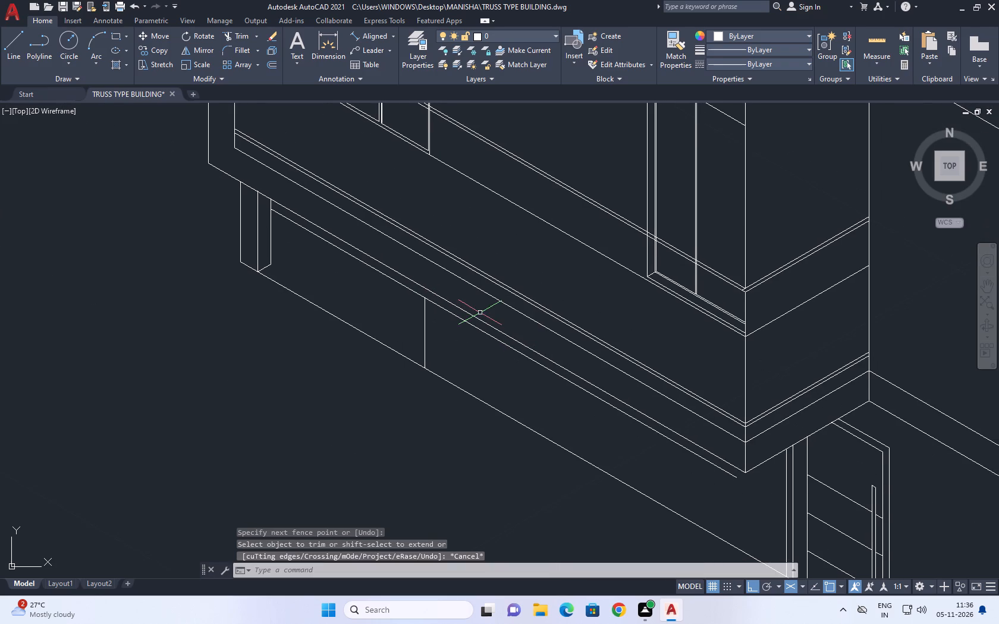
{"action": "scroll", "coordinate": [472, 324], "scroll_direction": "down", "scroll_amount": 1}
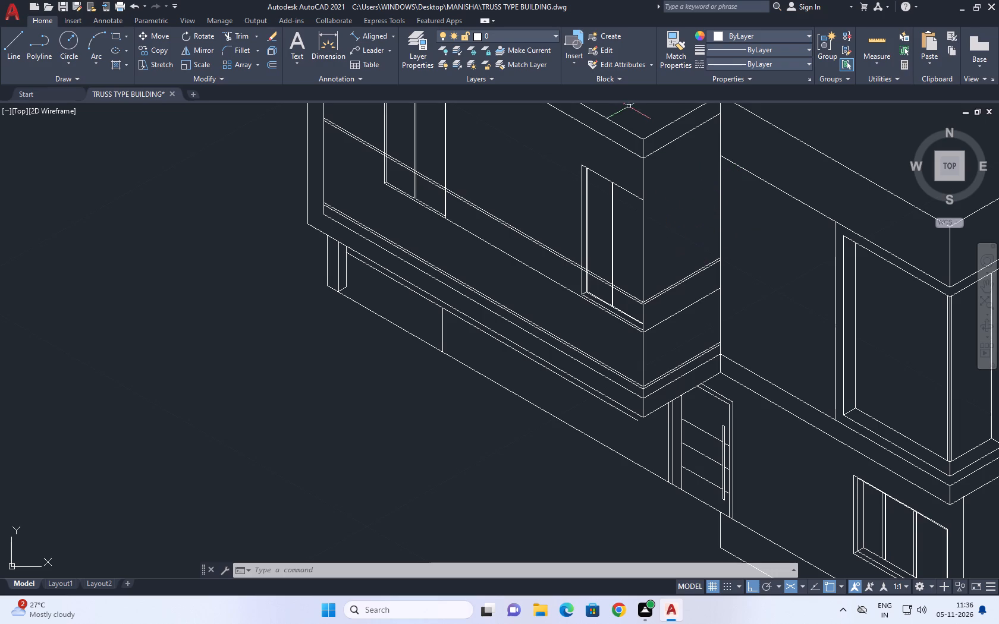
{"action": "left_click", "coordinate": [240, 45]}
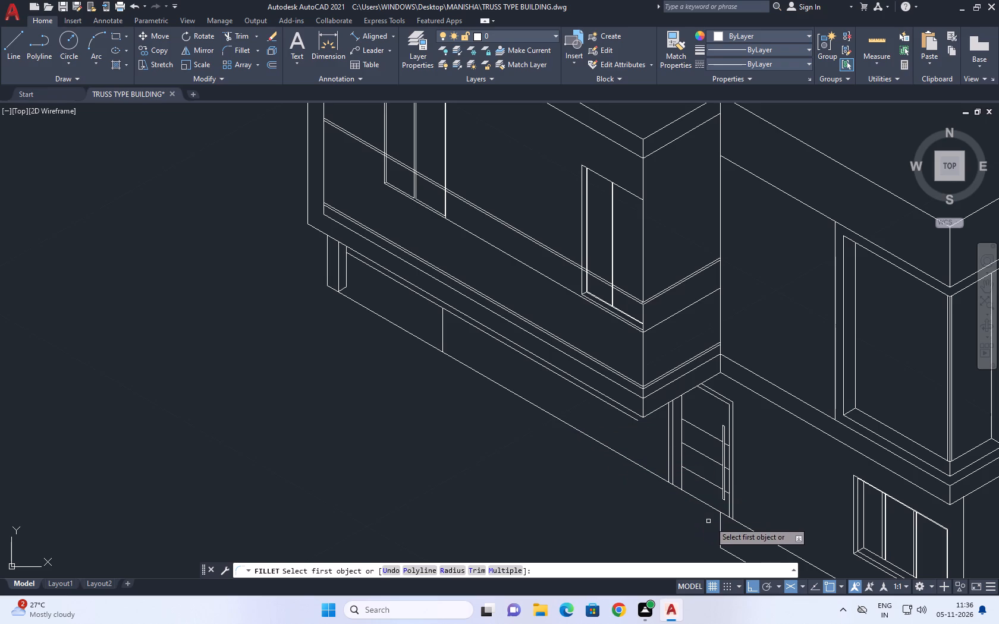
{"action": "scroll", "coordinate": [629, 404], "scroll_direction": "up", "scroll_amount": 2}
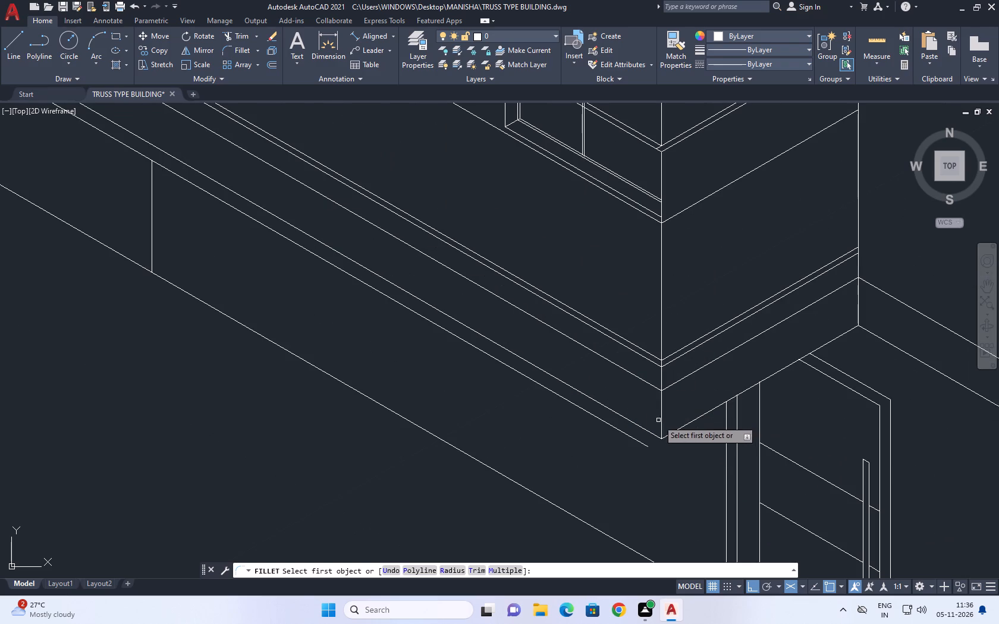
{"action": "left_click", "coordinate": [661, 422]}
{"action": "left_click", "coordinate": [643, 446]}
{"action": "scroll", "coordinate": [583, 396], "scroll_direction": "down", "scroll_amount": 2}
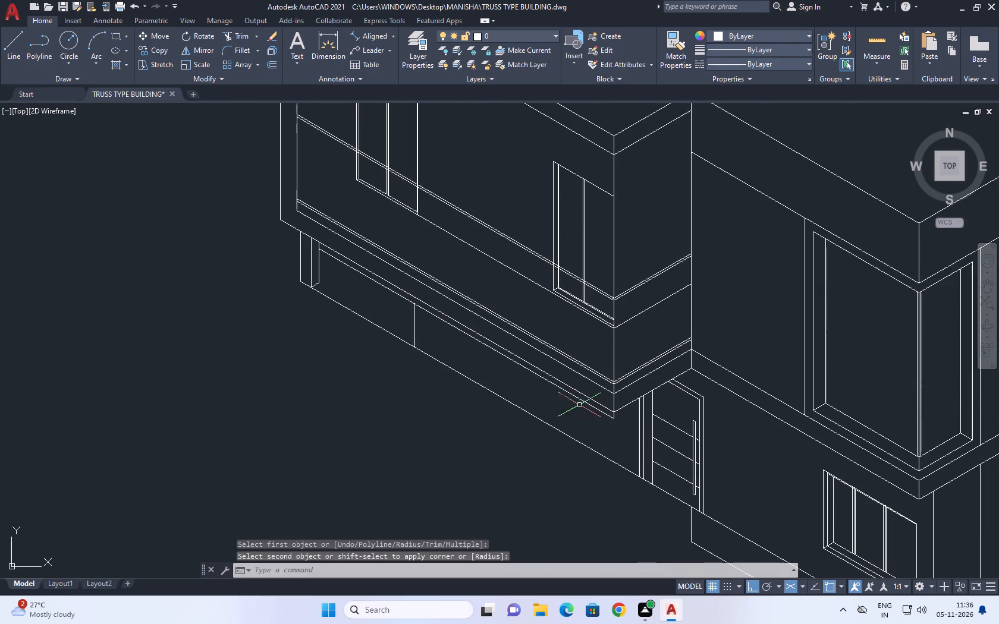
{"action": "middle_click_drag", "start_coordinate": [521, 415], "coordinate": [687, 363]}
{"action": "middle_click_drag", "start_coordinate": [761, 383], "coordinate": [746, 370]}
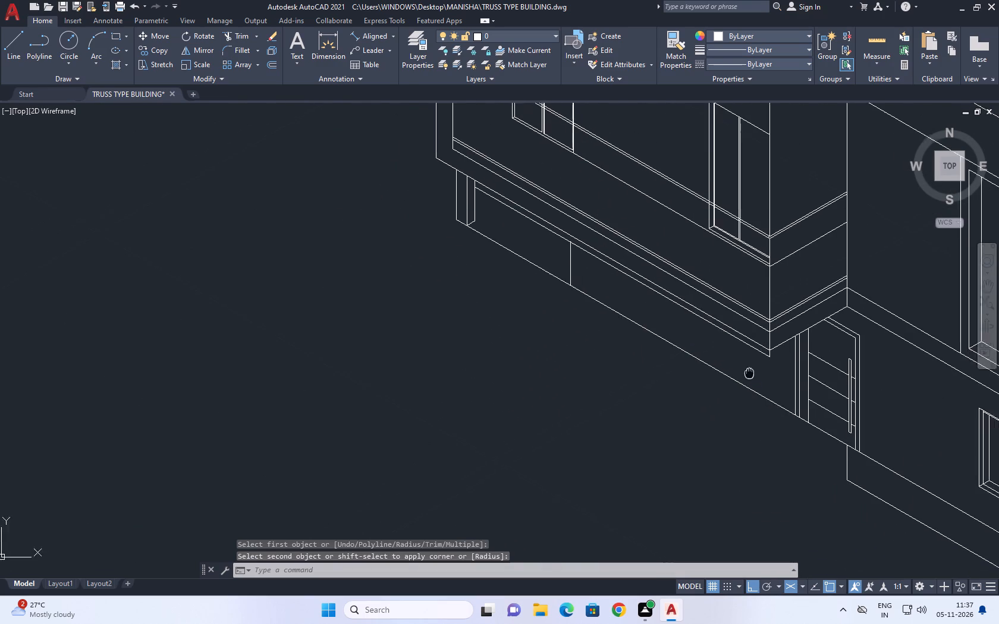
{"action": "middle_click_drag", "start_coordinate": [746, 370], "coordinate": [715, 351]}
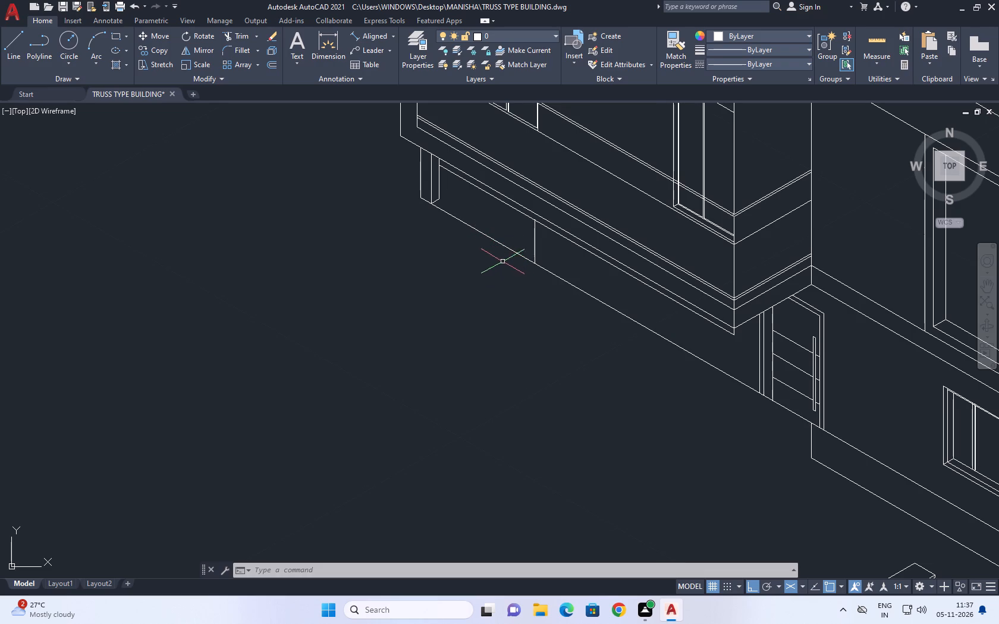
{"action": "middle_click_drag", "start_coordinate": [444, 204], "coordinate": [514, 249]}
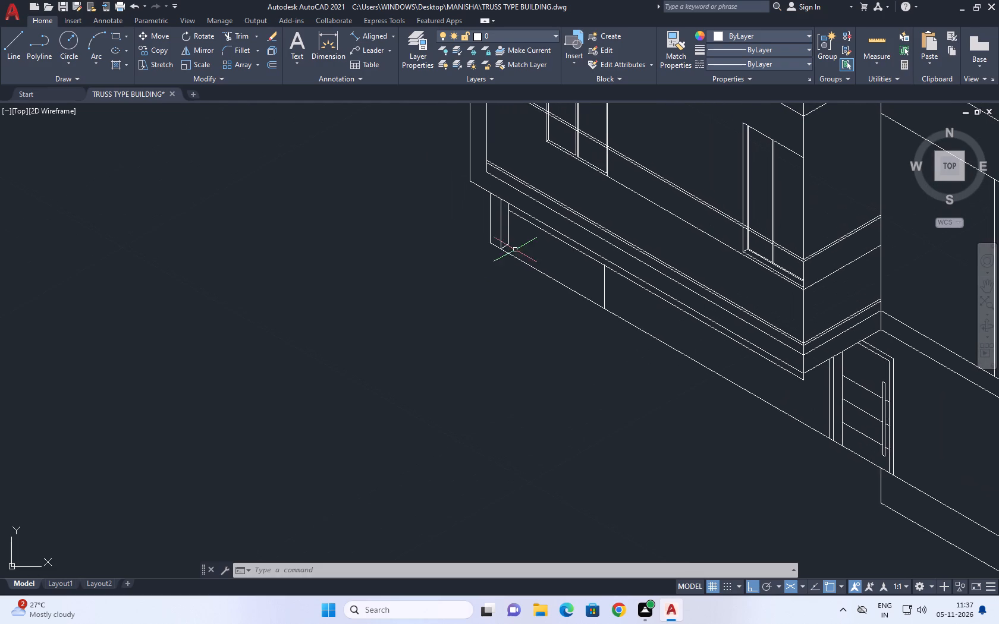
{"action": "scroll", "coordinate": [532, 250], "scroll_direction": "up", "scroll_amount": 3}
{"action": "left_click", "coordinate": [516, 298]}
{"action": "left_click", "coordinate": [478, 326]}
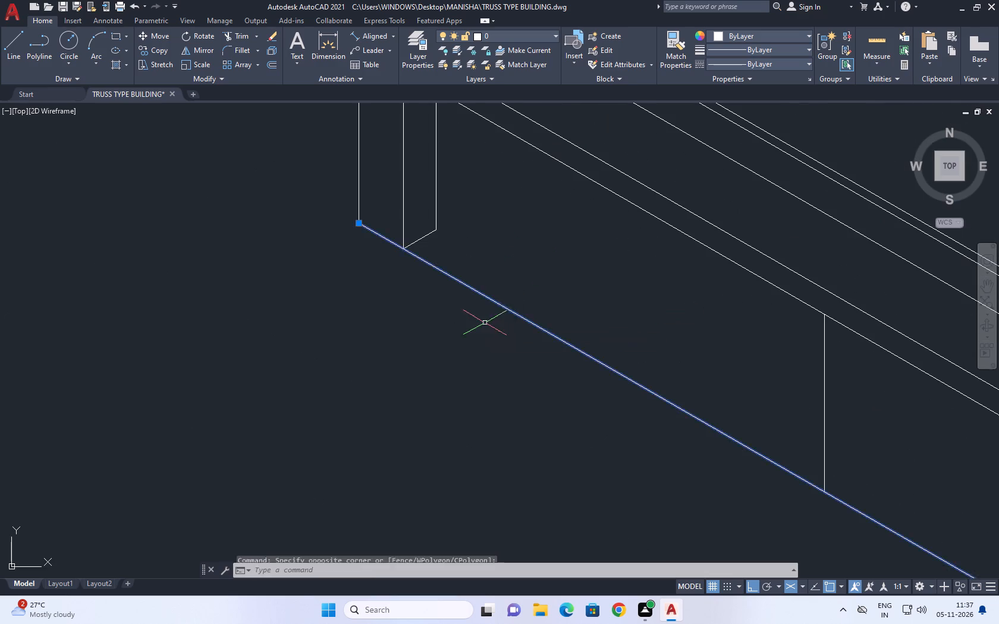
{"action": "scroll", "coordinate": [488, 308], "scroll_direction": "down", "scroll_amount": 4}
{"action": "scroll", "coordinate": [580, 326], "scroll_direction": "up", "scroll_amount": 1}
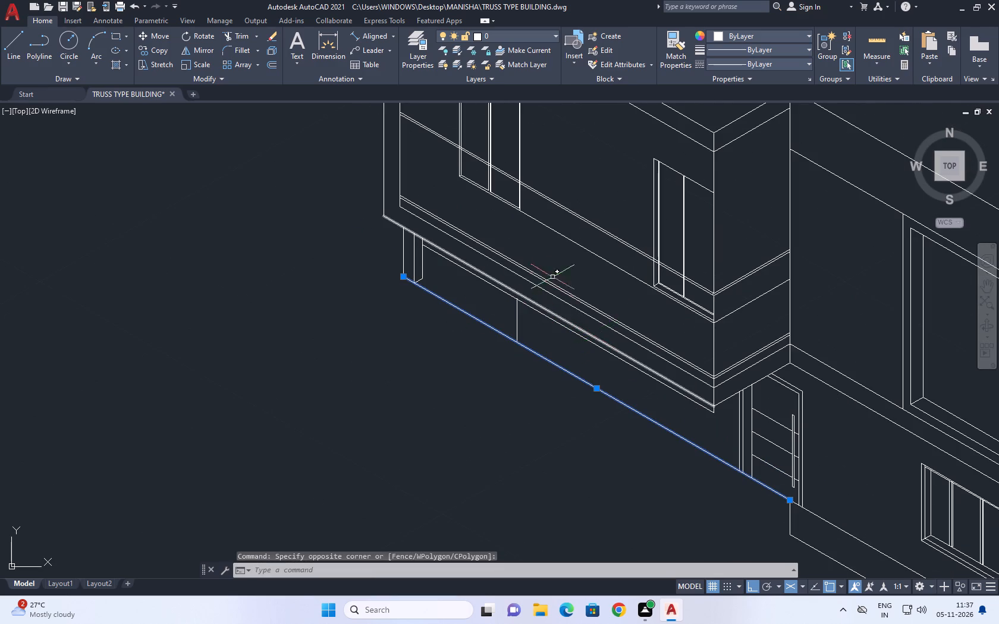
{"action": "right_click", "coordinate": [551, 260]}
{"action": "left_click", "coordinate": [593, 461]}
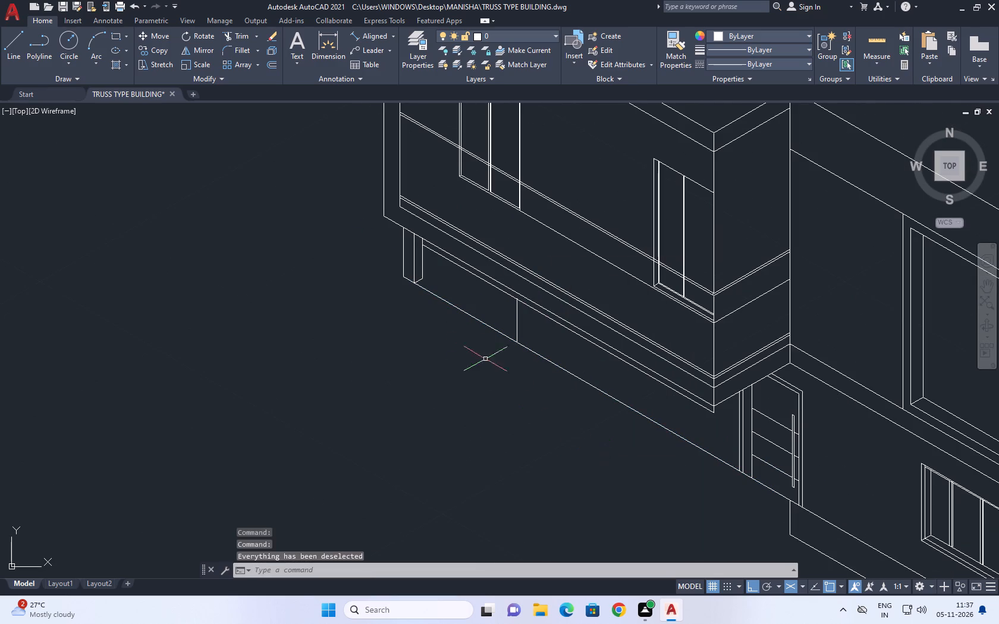
Draw an inner base line from the post's rear bottom corner in the 330° direction to just past the vertical division line.
{"action": "middle_click_drag", "start_coordinate": [394, 313], "coordinate": [400, 319]}
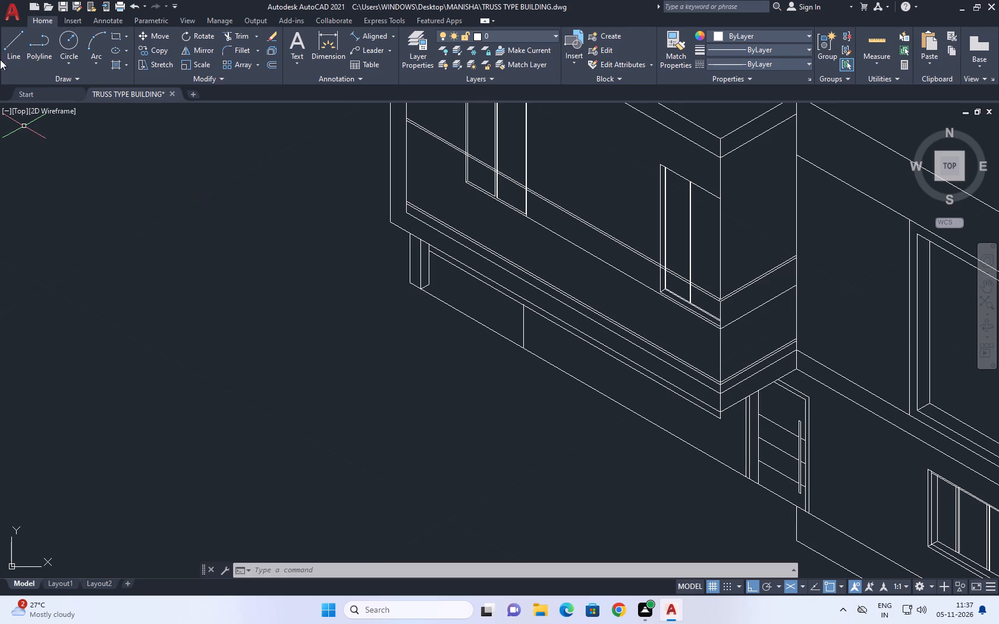
{"action": "left_click", "coordinate": [9, 43]}
{"action": "scroll", "coordinate": [428, 281], "scroll_direction": "up", "scroll_amount": 4}
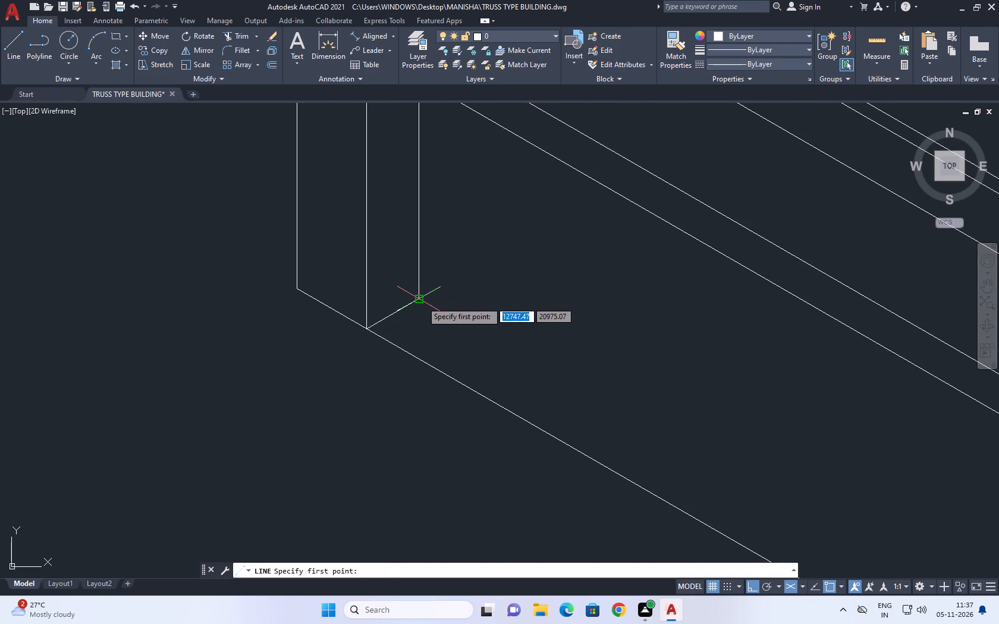
{"action": "left_click", "coordinate": [420, 298]}
{"action": "scroll", "coordinate": [445, 302], "scroll_direction": "down", "scroll_amount": 3}
{"action": "scroll", "coordinate": [640, 410], "scroll_direction": "up", "scroll_amount": 1}
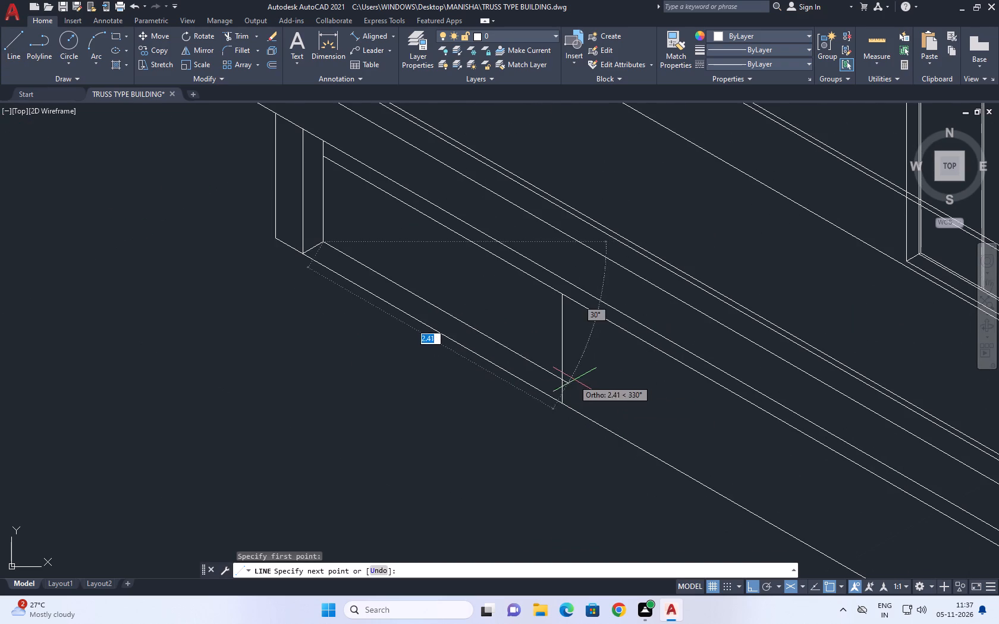
{"action": "left_click", "coordinate": [593, 385]}
{"action": "right_click", "coordinate": [601, 370]}
{"action": "left_click", "coordinate": [655, 388]}
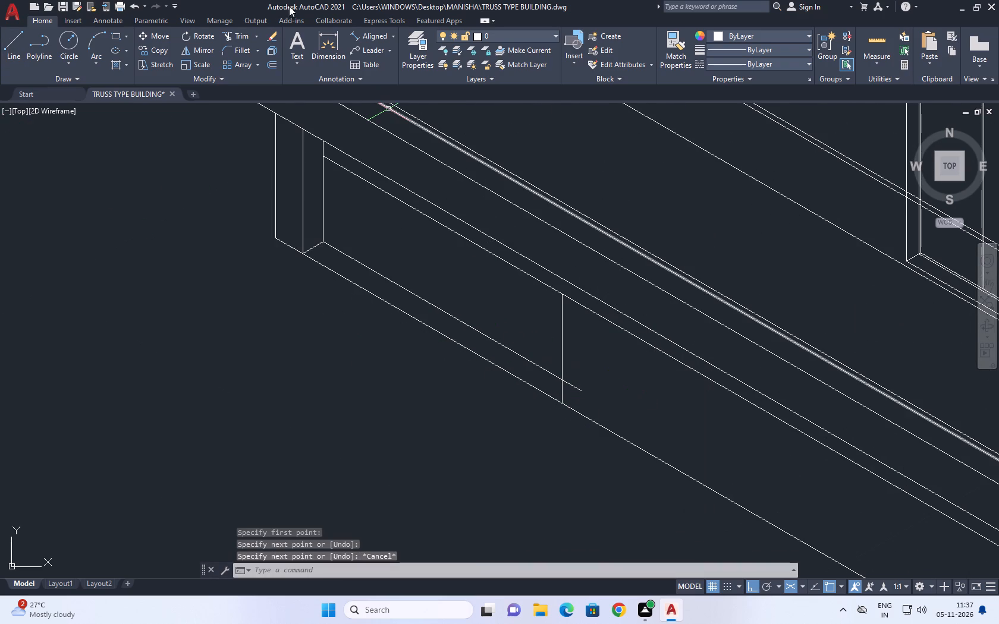
Trim the inner base line's overhang back to the vertical division line.
{"action": "left_click", "coordinate": [234, 38]}
{"action": "scroll", "coordinate": [614, 401], "scroll_direction": "up", "scroll_amount": 2}
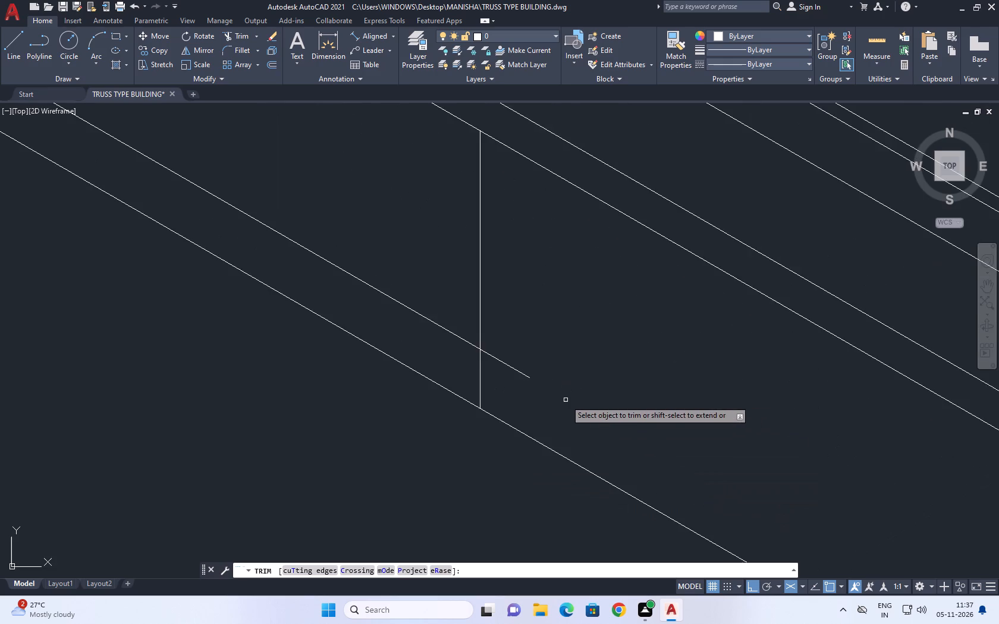
{"action": "scroll", "coordinate": [542, 386], "scroll_direction": "up", "scroll_amount": 1}
{"action": "left_click", "coordinate": [507, 346]}
{"action": "left_click", "coordinate": [469, 387]}
{"action": "right_click", "coordinate": [514, 370]}
{"action": "left_click", "coordinate": [558, 387]}
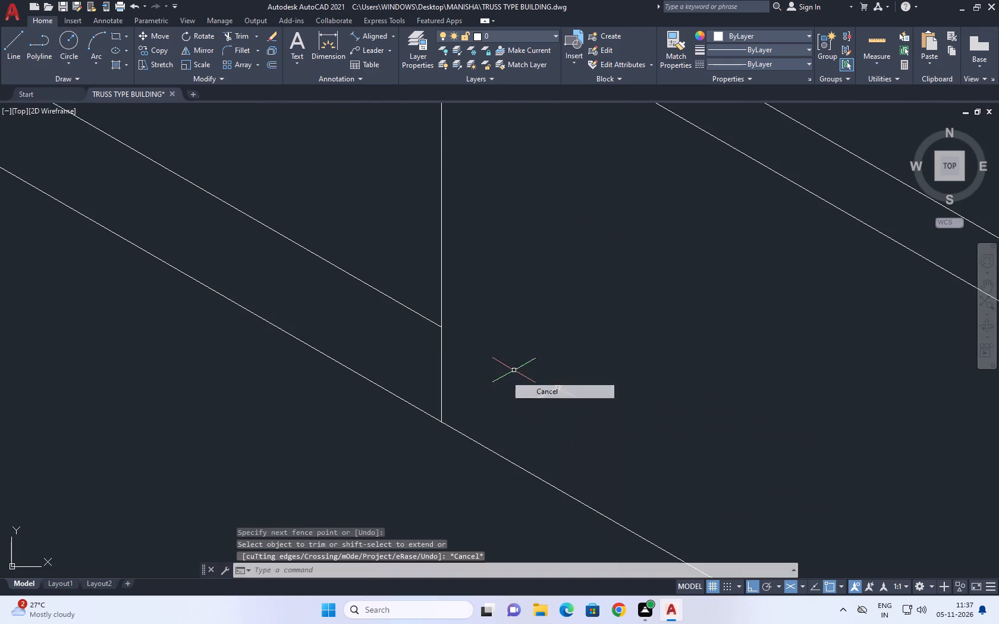
Draw a vertical line between the post and the division line, from the copied underside line down past the inner base line.
{"action": "middle_click_drag", "start_coordinate": [559, 404], "coordinate": [584, 453]}
{"action": "scroll", "coordinate": [559, 404], "scroll_direction": "up", "scroll_amount": 1}
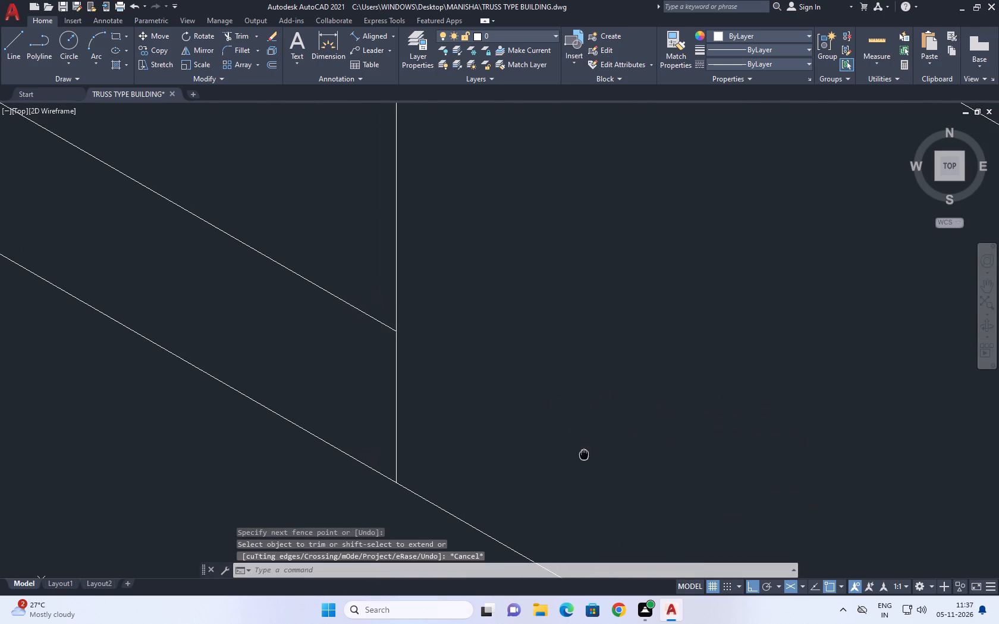
{"action": "scroll", "coordinate": [585, 424], "scroll_direction": "down", "scroll_amount": 1}
{"action": "middle_click_drag", "start_coordinate": [455, 369], "coordinate": [612, 474]}
{"action": "scroll", "coordinate": [647, 483], "scroll_direction": "down", "scroll_amount": 3}
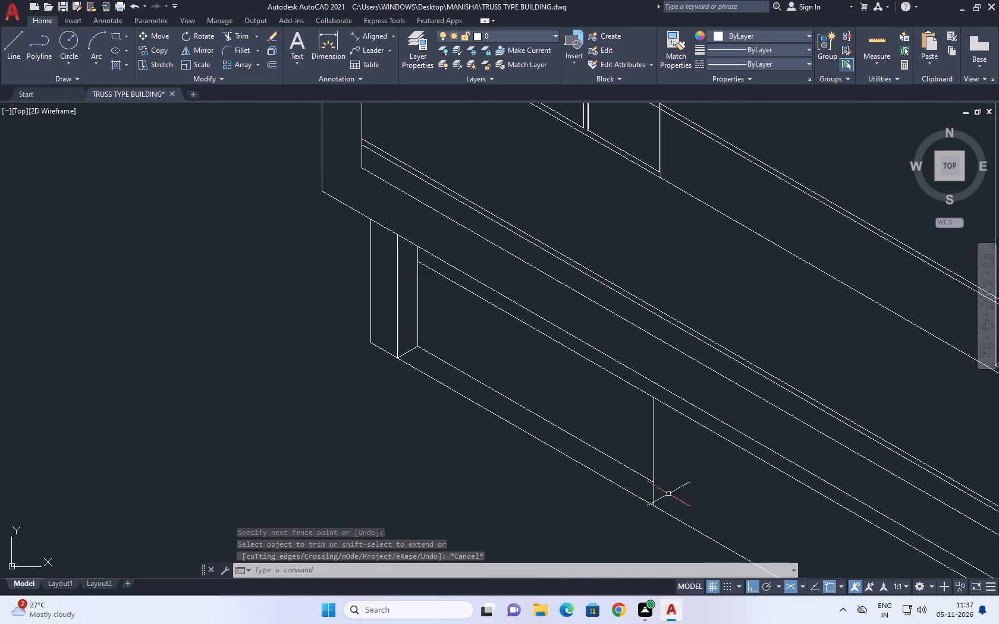
{"action": "middle_click_drag", "start_coordinate": [455, 352], "coordinate": [497, 406]}
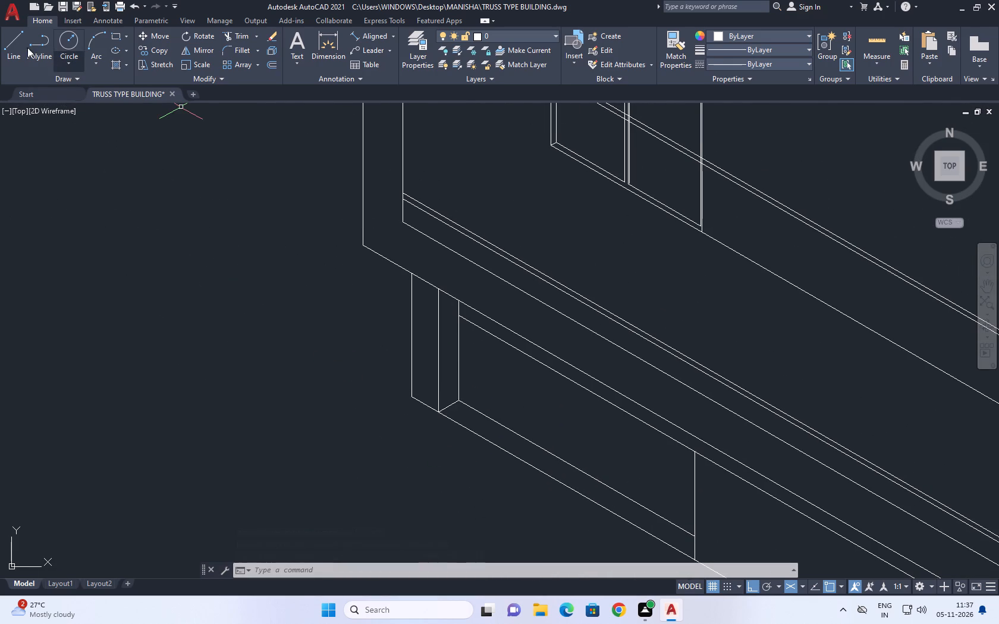
{"action": "left_click", "coordinate": [12, 42]}
{"action": "scroll", "coordinate": [501, 343], "scroll_direction": "up", "scroll_amount": 2}
{"action": "left_click", "coordinate": [465, 321]}
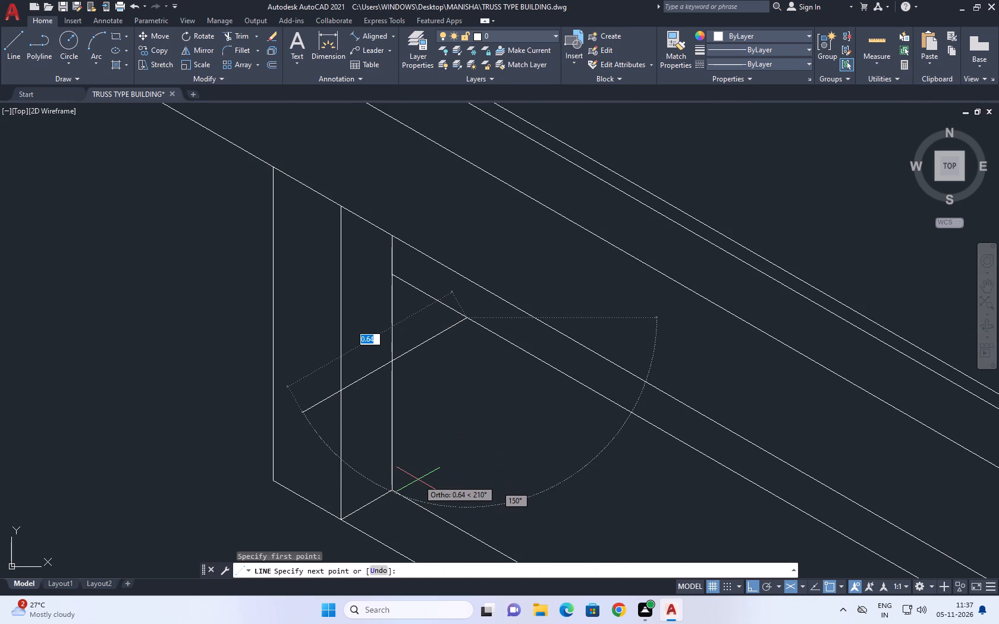
{"action": "key", "text": "F5"}
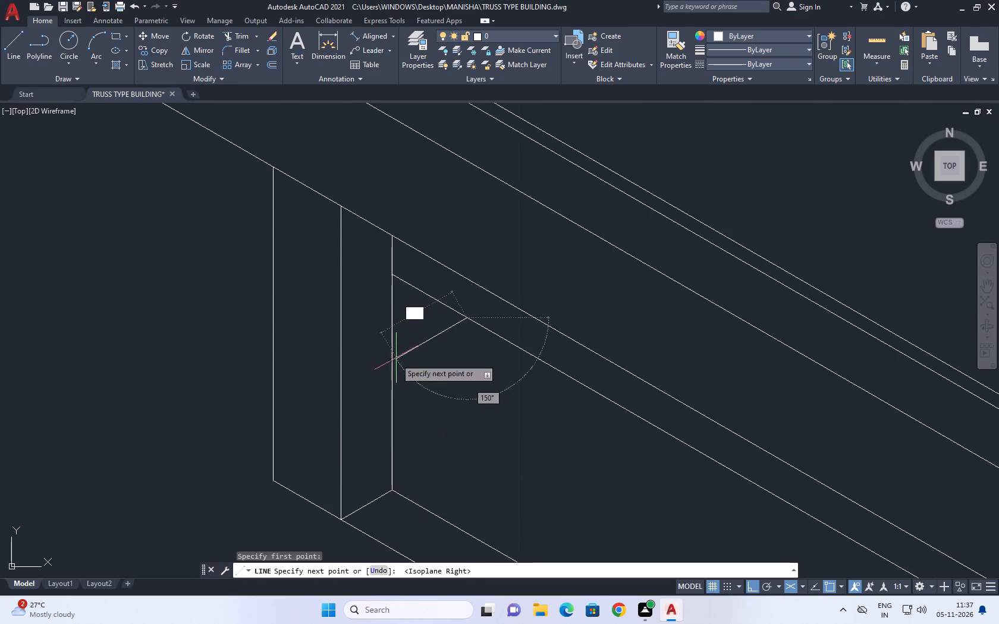
{"action": "middle_click_drag", "start_coordinate": [447, 417], "coordinate": [466, 294]}
{"action": "scroll", "coordinate": [473, 294], "scroll_direction": "up", "scroll_amount": 2}
{"action": "middle_click_drag", "start_coordinate": [485, 398], "coordinate": [497, 310]}
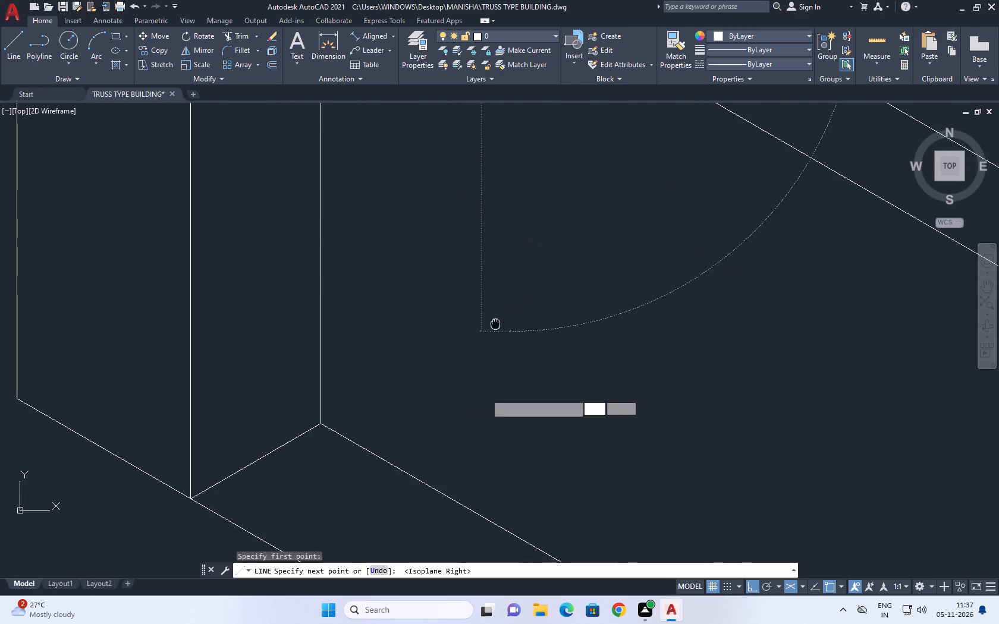
{"action": "scroll", "coordinate": [507, 317], "scroll_direction": "up", "scroll_amount": 3}
{"action": "scroll", "coordinate": [509, 405], "scroll_direction": "down", "scroll_amount": 4}
{"action": "middle_click_drag", "start_coordinate": [516, 428], "coordinate": [551, 361]}
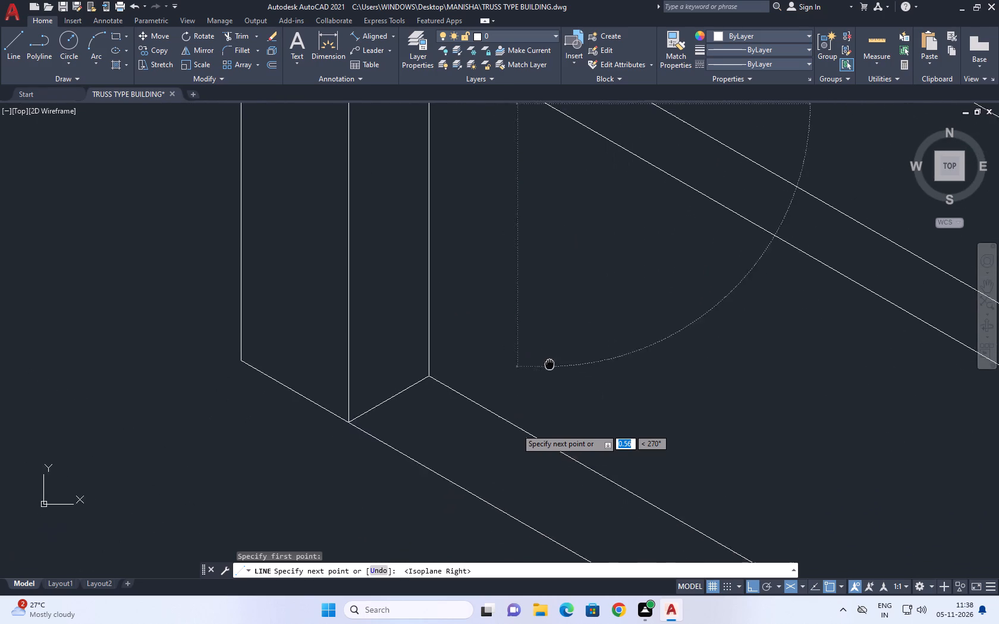
{"action": "middle_click_drag", "start_coordinate": [551, 361], "coordinate": [568, 331]}
{"action": "left_click", "coordinate": [573, 329]}
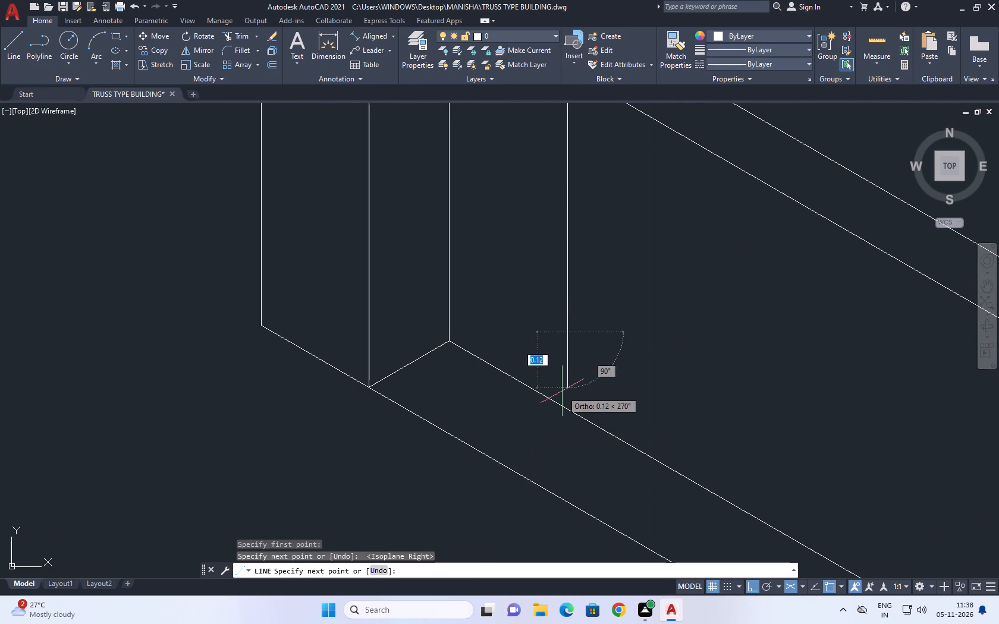
{"action": "left_click", "coordinate": [569, 439]}
{"action": "right_click", "coordinate": [604, 333]}
{"action": "left_click", "coordinate": [645, 355]}
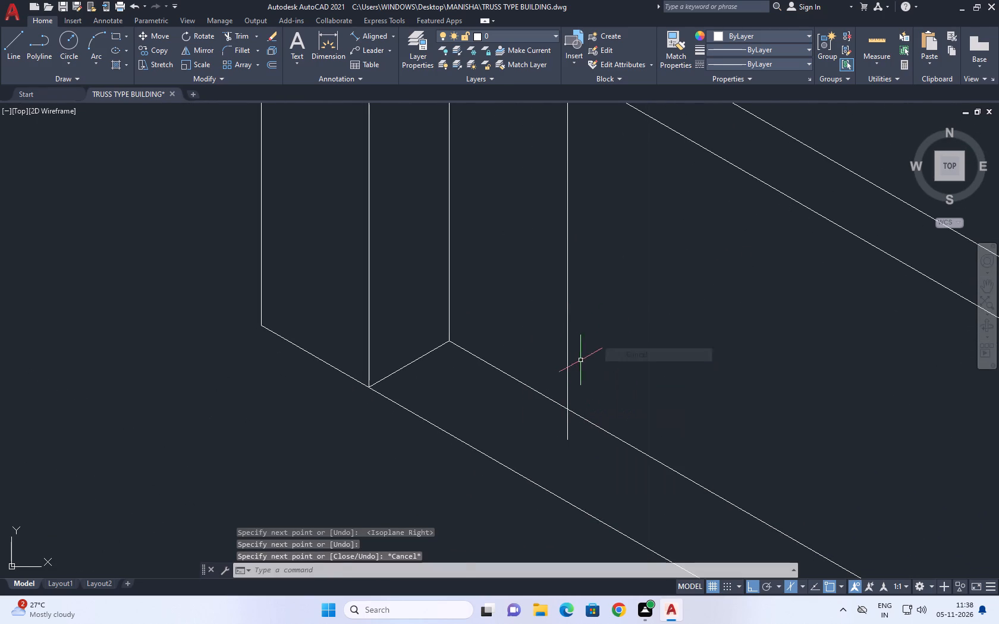
Erase the new vertical's short lower segment and stretch its upper segment down past the inner base line.
{"action": "left_click", "coordinate": [576, 360]}
{"action": "left_click", "coordinate": [558, 355]}
{"action": "right_click", "coordinate": [616, 321]}
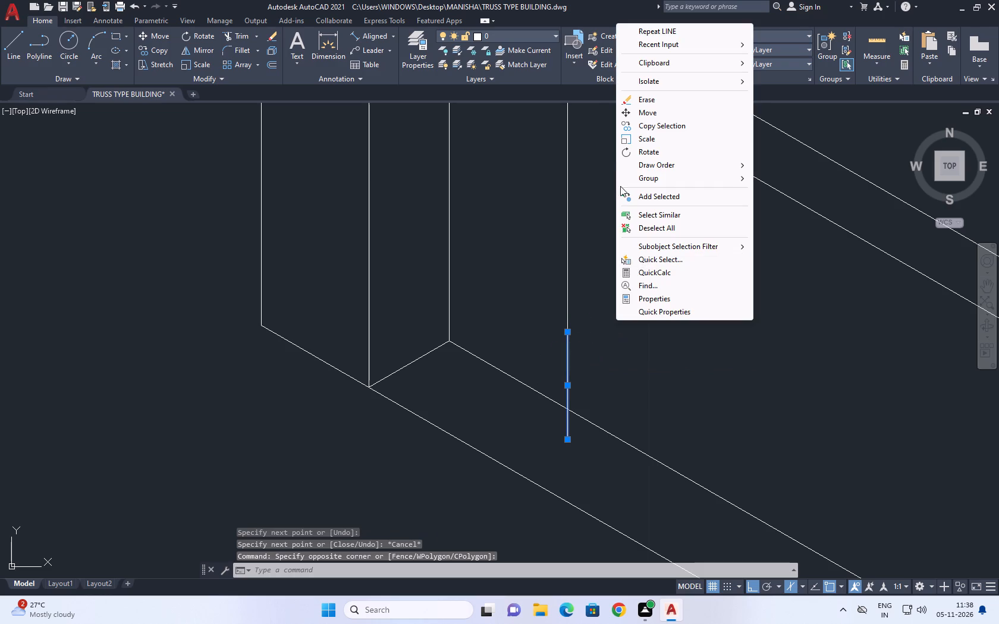
{"action": "left_click", "coordinate": [657, 104]}
{"action": "left_click_drag", "start_coordinate": [614, 317], "coordinate": [612, 323]}
{"action": "left_click", "coordinate": [539, 285]}
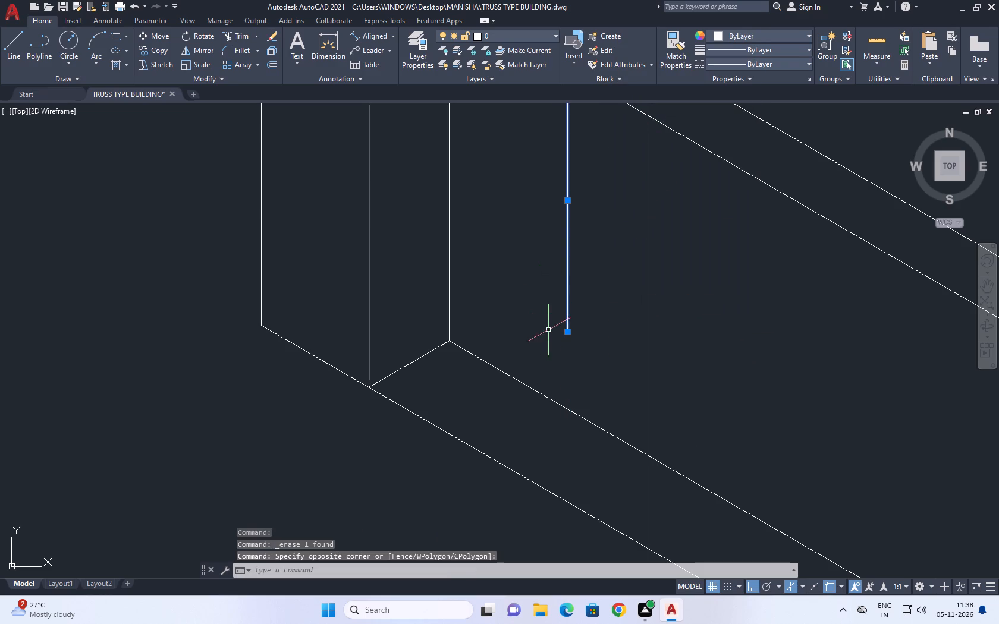
{"action": "left_click", "coordinate": [567, 333]}
{"action": "left_click_drag", "start_coordinate": [568, 453], "coordinate": [576, 449]}
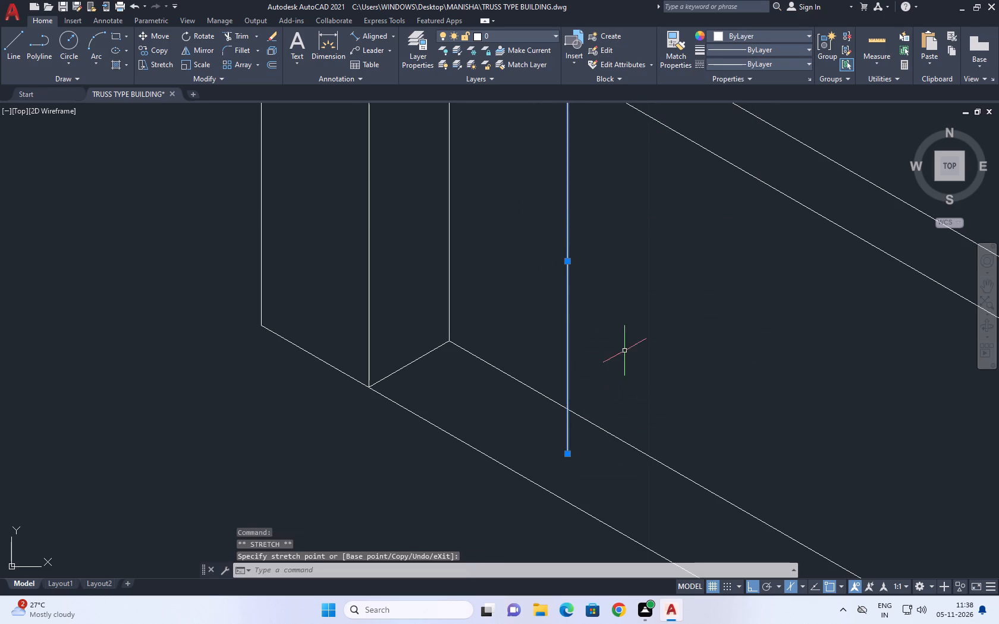
{"action": "right_click", "coordinate": [624, 348]}
{"action": "left_click", "coordinate": [681, 256]}
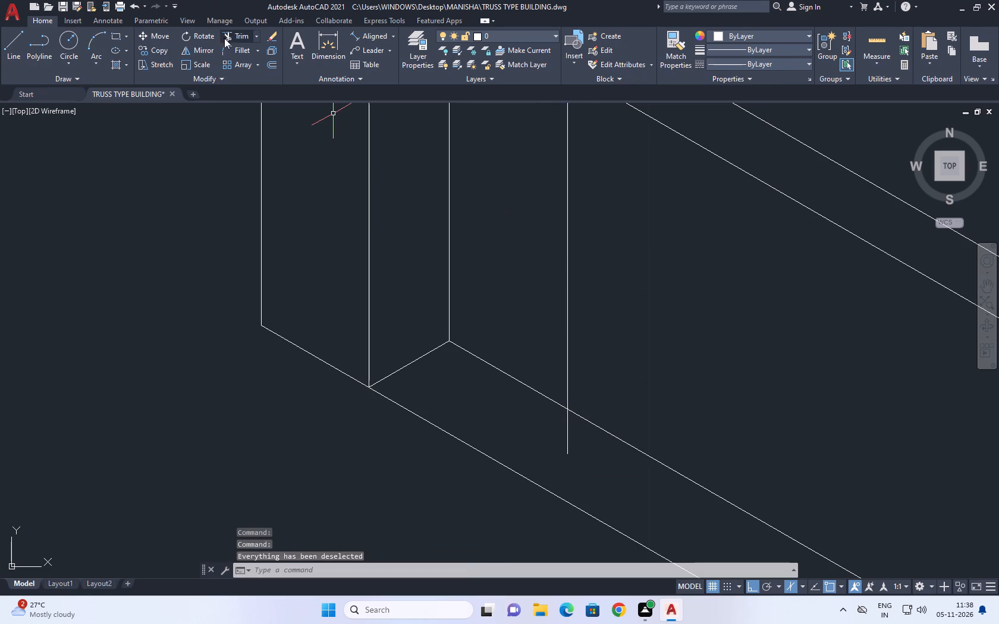
Trim the new vertical's overhang below the inner base line.
{"action": "left_click", "coordinate": [239, 34]}
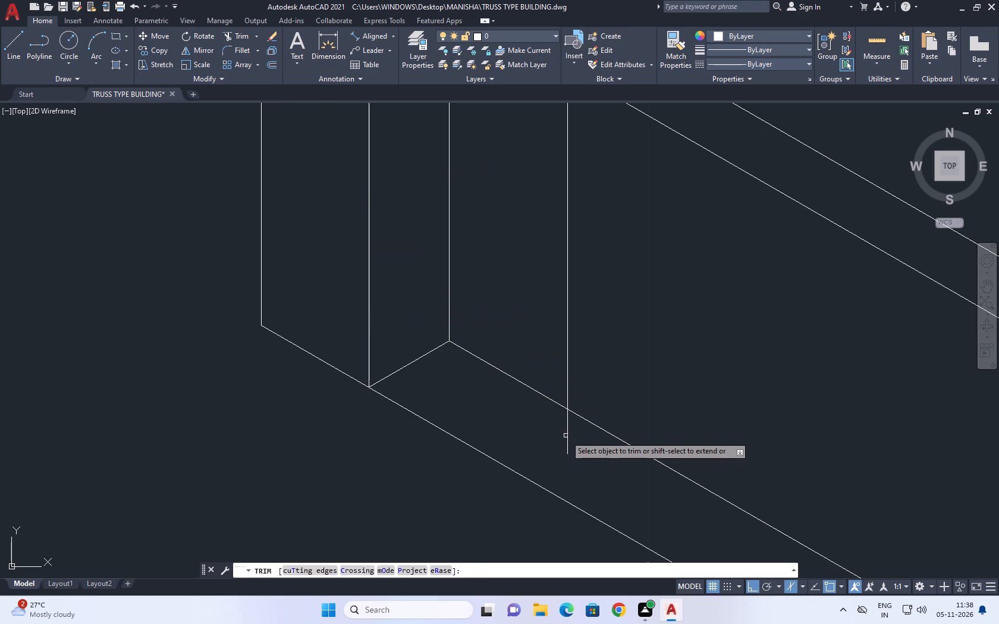
{"action": "left_click", "coordinate": [567, 436]}
{"action": "right_click", "coordinate": [666, 288]}
{"action": "left_click", "coordinate": [711, 308]}
{"action": "middle_click_drag", "start_coordinate": [402, 276], "coordinate": [402, 283]}
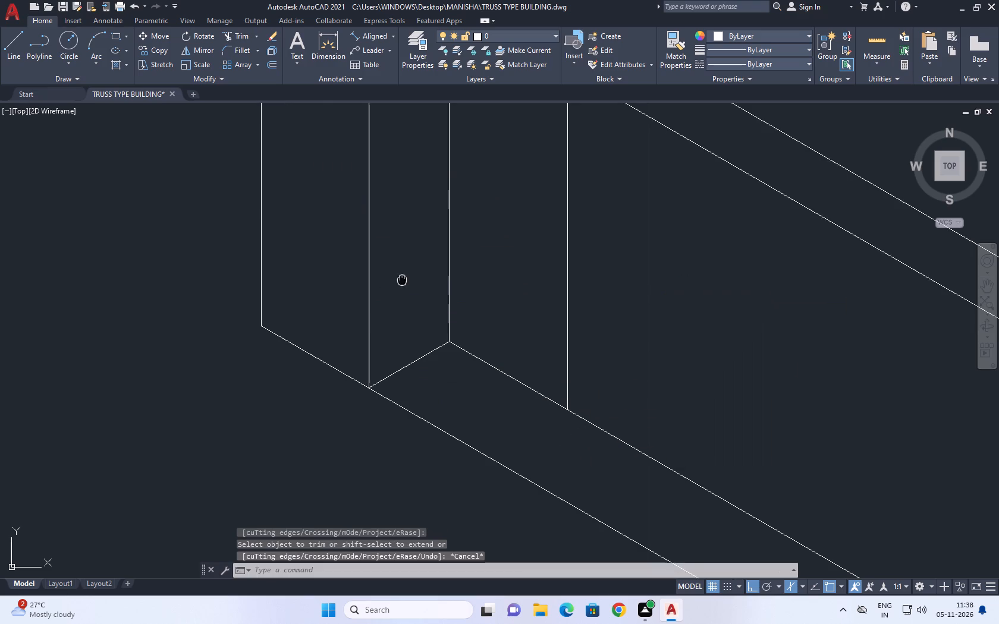
Stretch the left block's outer end, including its left window, the corner post and adjacent verticals, about 1.15 units at 338° to shorten the block.
{"action": "middle_click_drag", "start_coordinate": [402, 283], "coordinate": [238, 396]}
{"action": "scroll", "coordinate": [360, 415], "scroll_direction": "down", "scroll_amount": 3}
{"action": "middle_click_drag", "start_coordinate": [476, 443], "coordinate": [457, 324]}
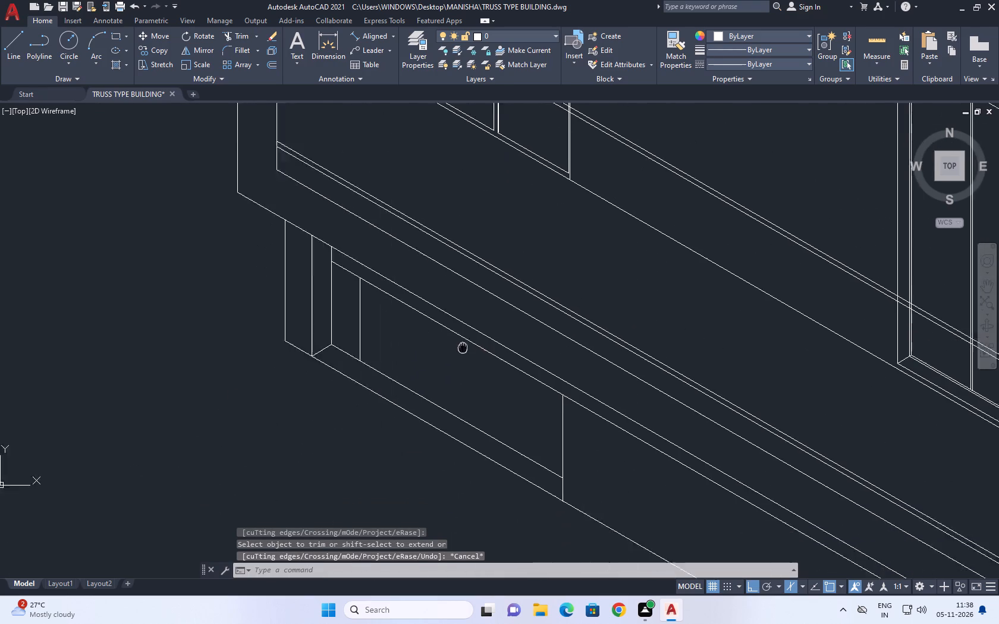
{"action": "middle_click_drag", "start_coordinate": [457, 324], "coordinate": [434, 200]}
{"action": "left_click", "coordinate": [543, 283]}
{"action": "left_click", "coordinate": [524, 273]}
{"action": "middle_click_drag", "start_coordinate": [498, 269], "coordinate": [512, 347]}
{"action": "scroll", "coordinate": [498, 310], "scroll_direction": "down", "scroll_amount": 2}
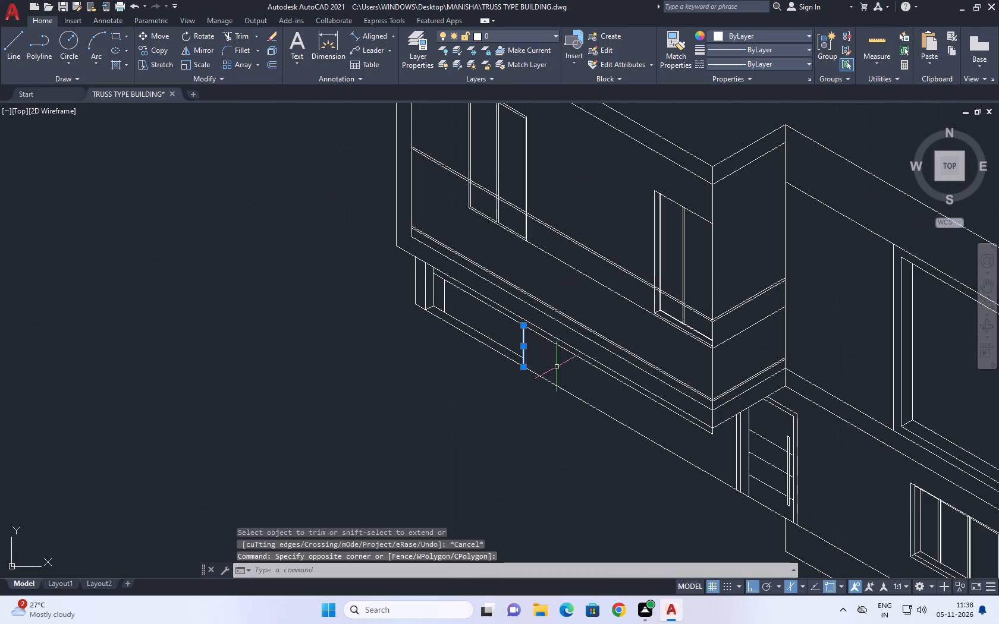
{"action": "middle_click_drag", "start_coordinate": [621, 392], "coordinate": [643, 421]}
{"action": "scroll", "coordinate": [643, 421], "scroll_direction": "down", "scroll_amount": 1}
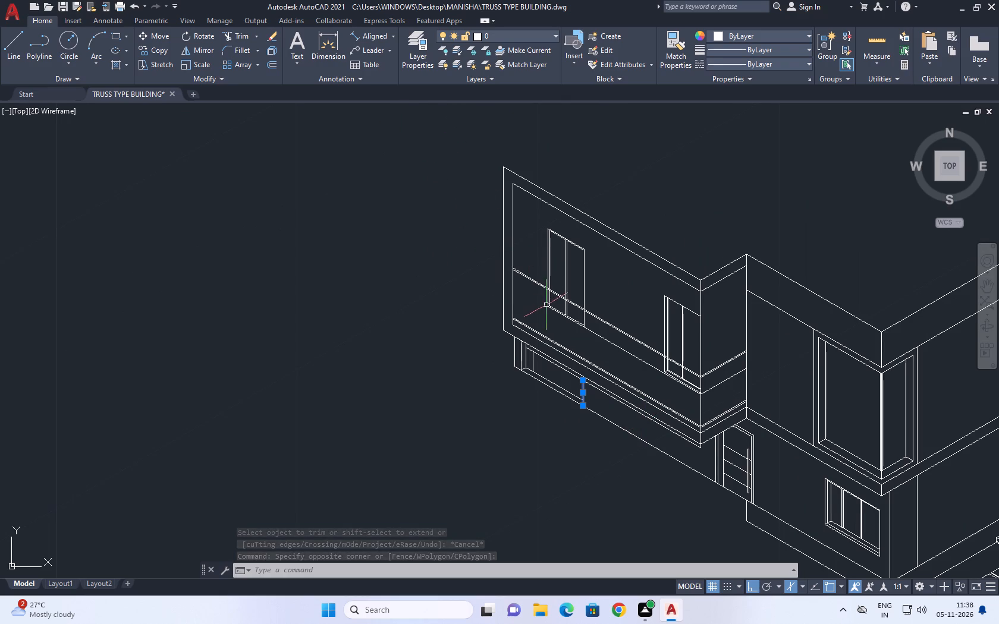
{"action": "middle_click_drag", "start_coordinate": [546, 305], "coordinate": [548, 316]}
{"action": "left_click", "coordinate": [570, 147]}
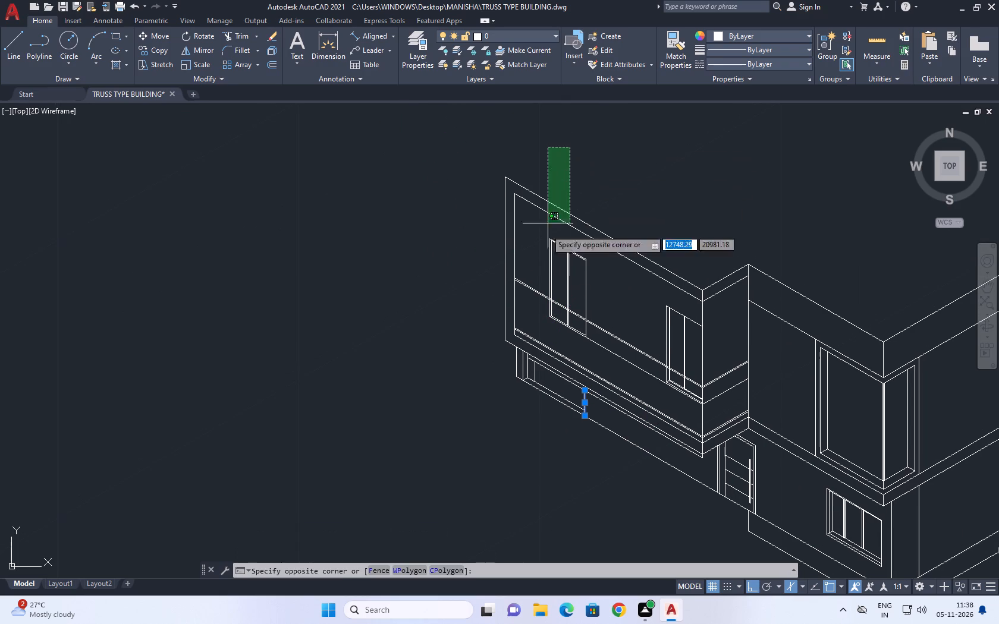
{"action": "left_click", "coordinate": [405, 453]}
{"action": "left_click", "coordinate": [614, 174]}
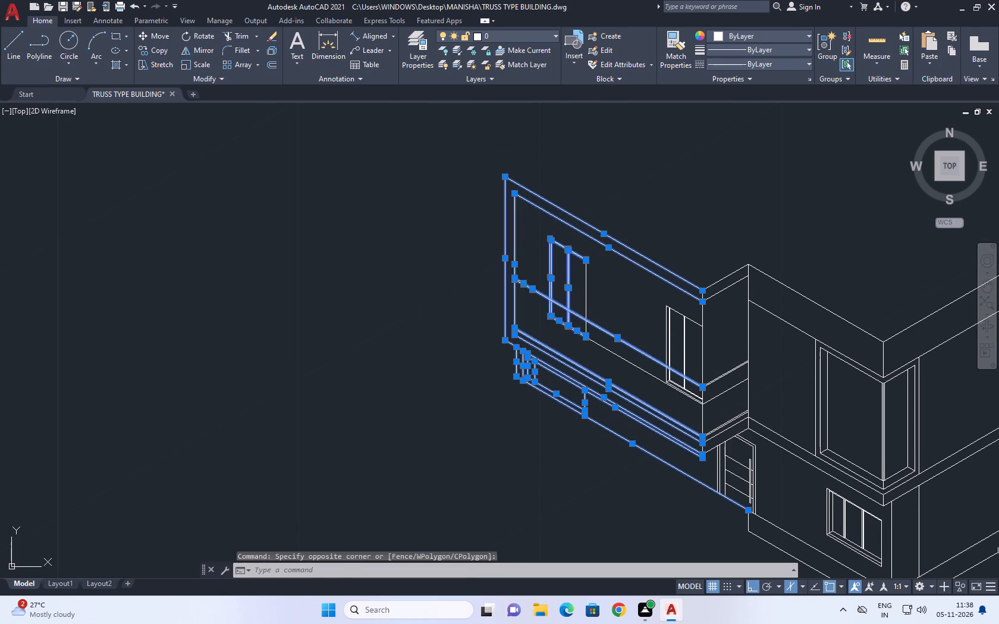
{"action": "left_click", "coordinate": [391, 461]}
{"action": "left_click", "coordinate": [598, 168]}
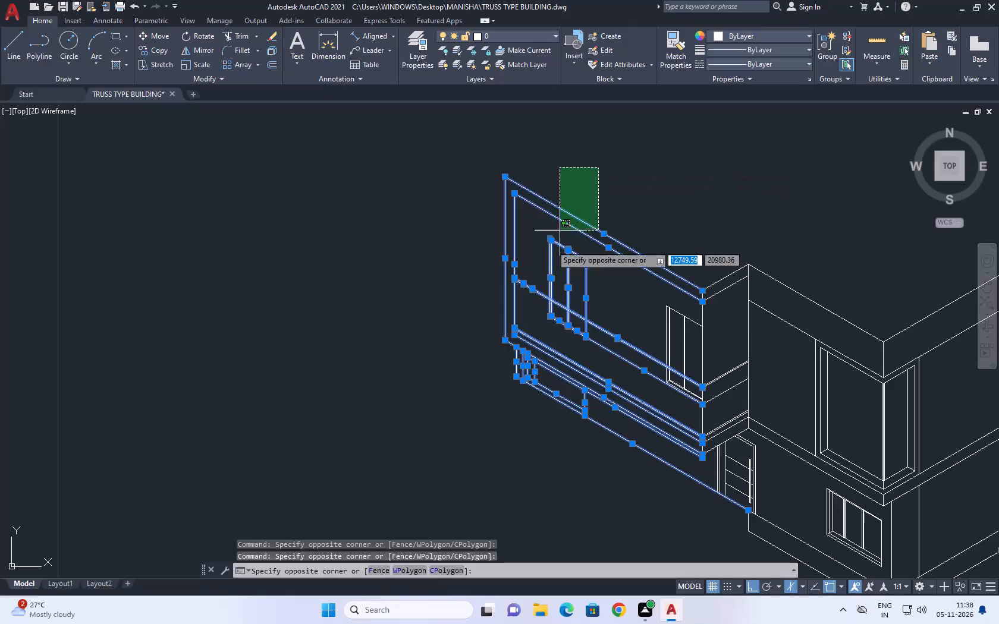
{"action": "left_click", "coordinate": [372, 490]}
{"action": "left_click", "coordinate": [624, 198]}
{"action": "left_click_drag", "start_coordinate": [405, 475], "coordinate": [344, 431]}
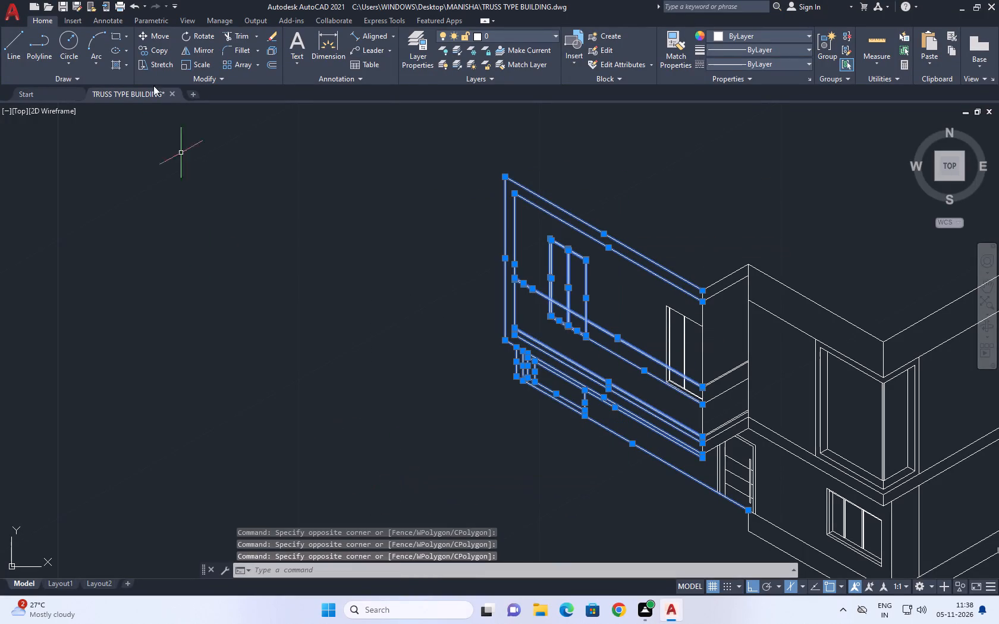
{"action": "left_click", "coordinate": [171, 65]}
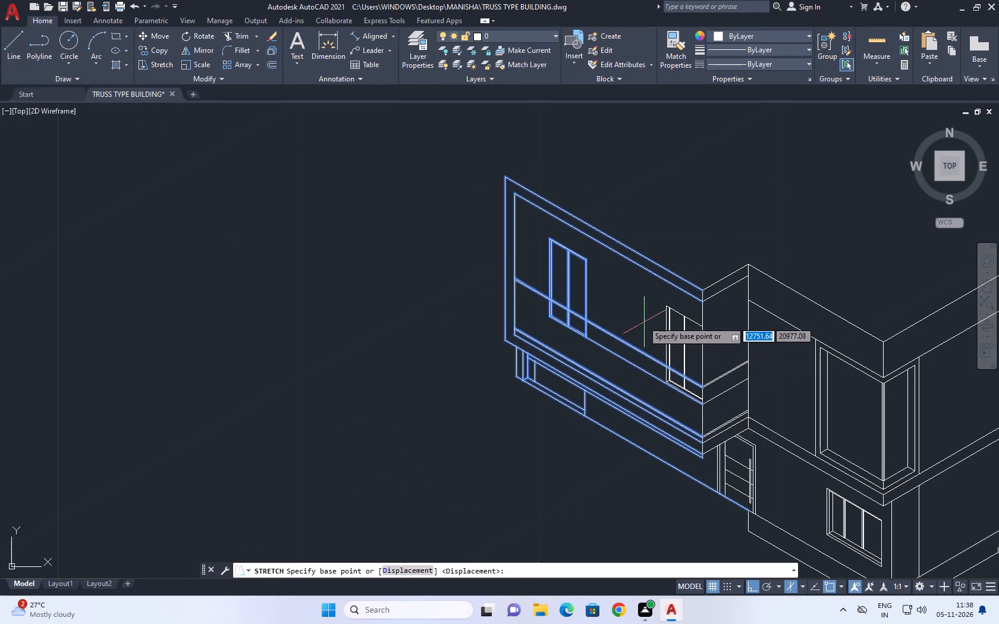
{"action": "left_click", "coordinate": [640, 312]}
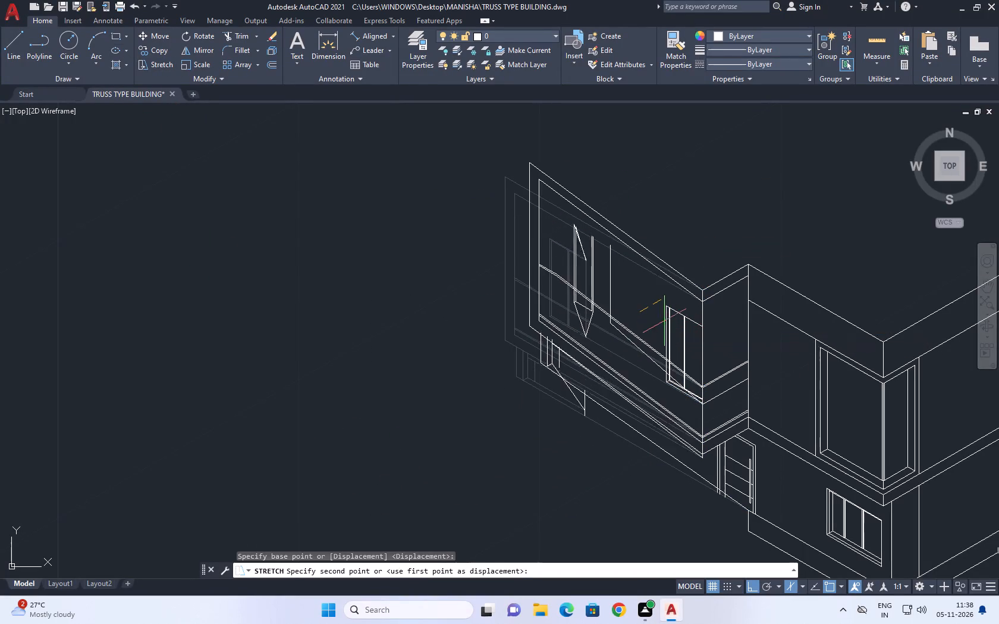
{"action": "key", "text": "F5"}
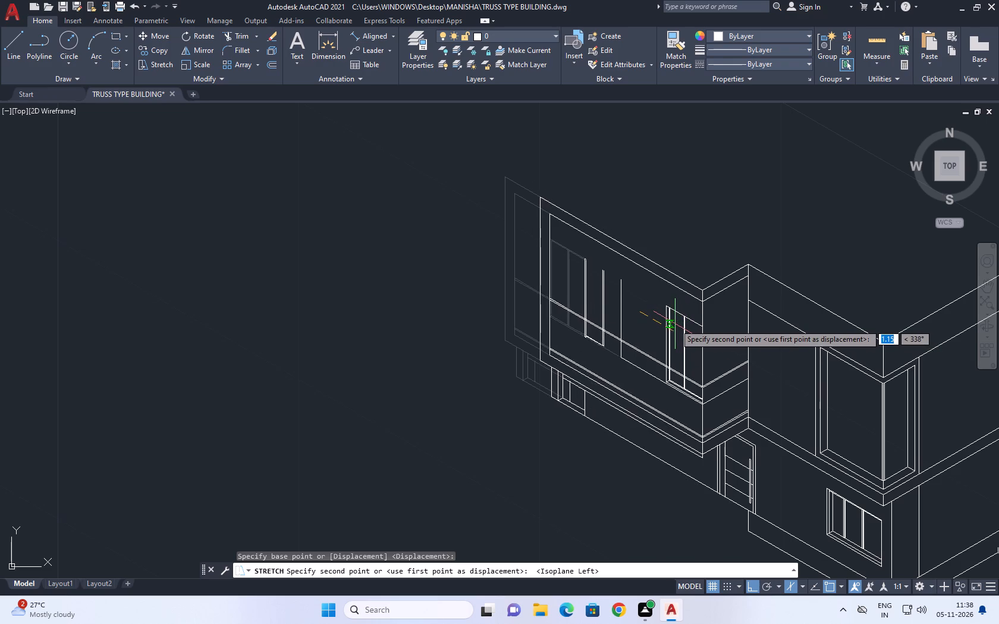
{"action": "left_click", "coordinate": [671, 323]}
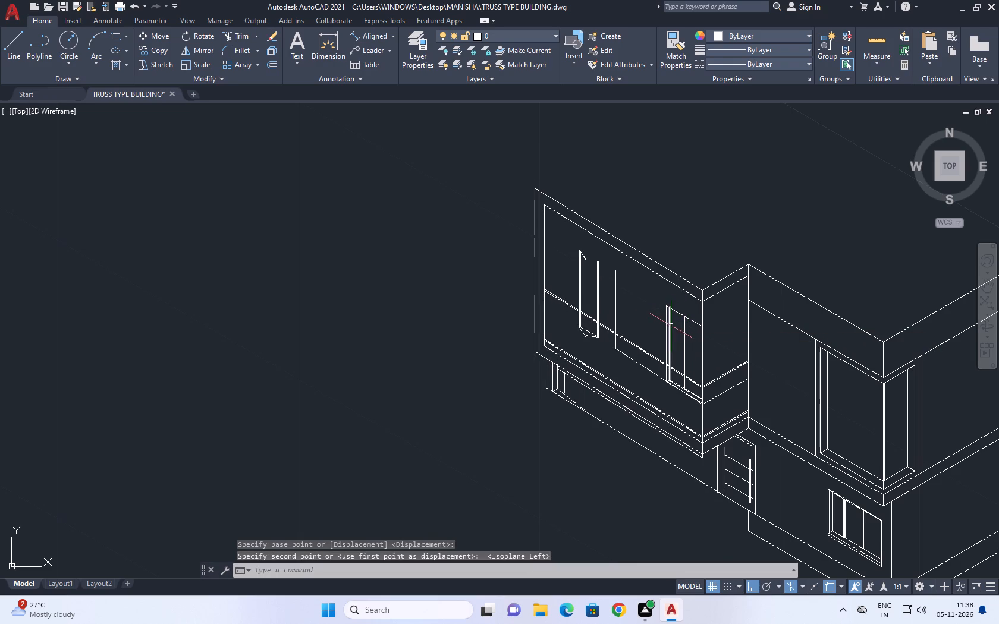
Undo the last stretch of the left block's outer end.
{"action": "key", "text": "ctrl+z"}
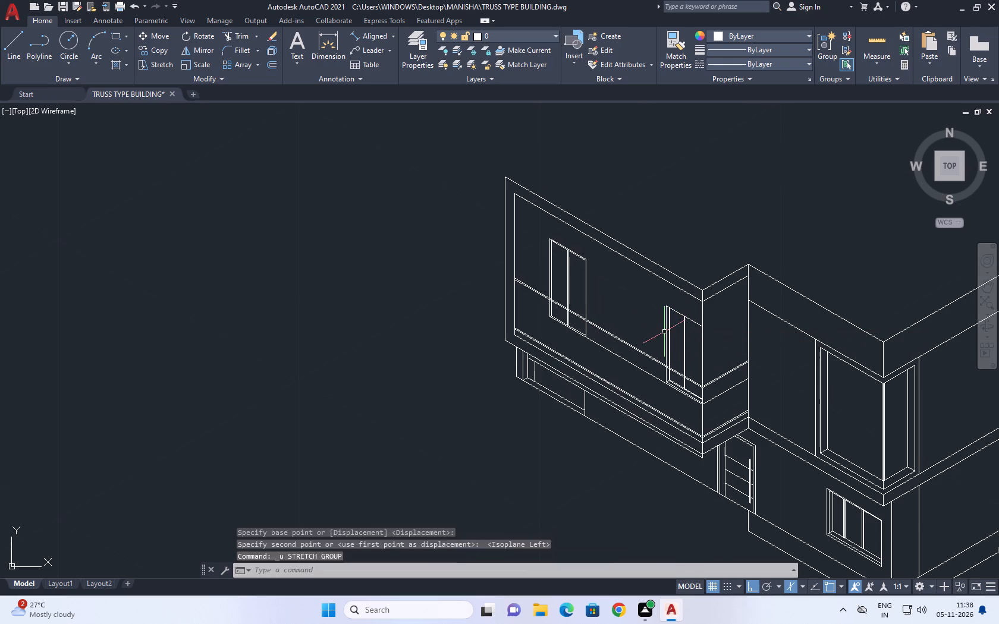
{"action": "key", "text": "ctrl+z"}
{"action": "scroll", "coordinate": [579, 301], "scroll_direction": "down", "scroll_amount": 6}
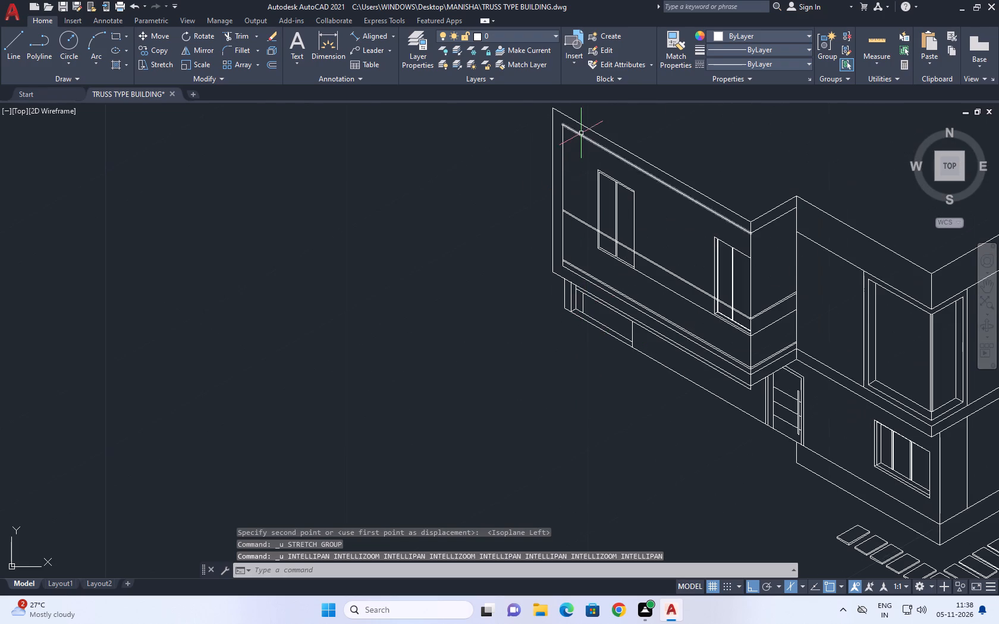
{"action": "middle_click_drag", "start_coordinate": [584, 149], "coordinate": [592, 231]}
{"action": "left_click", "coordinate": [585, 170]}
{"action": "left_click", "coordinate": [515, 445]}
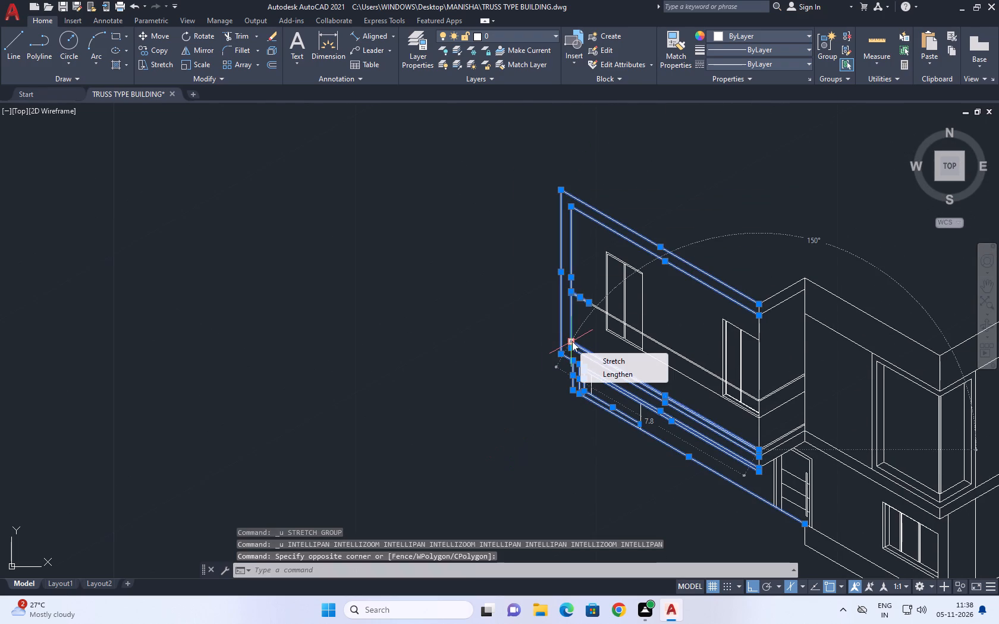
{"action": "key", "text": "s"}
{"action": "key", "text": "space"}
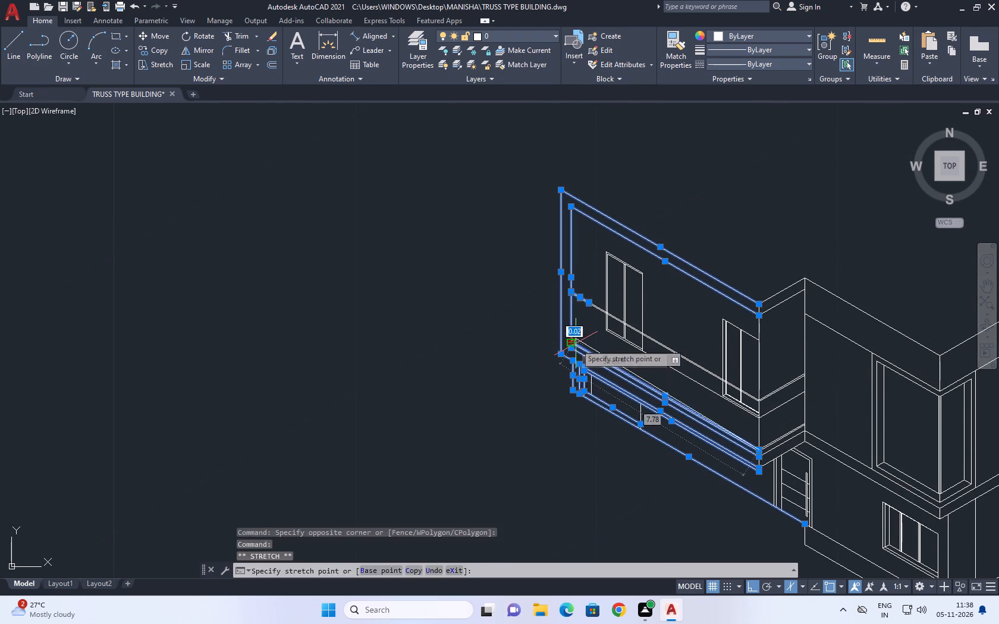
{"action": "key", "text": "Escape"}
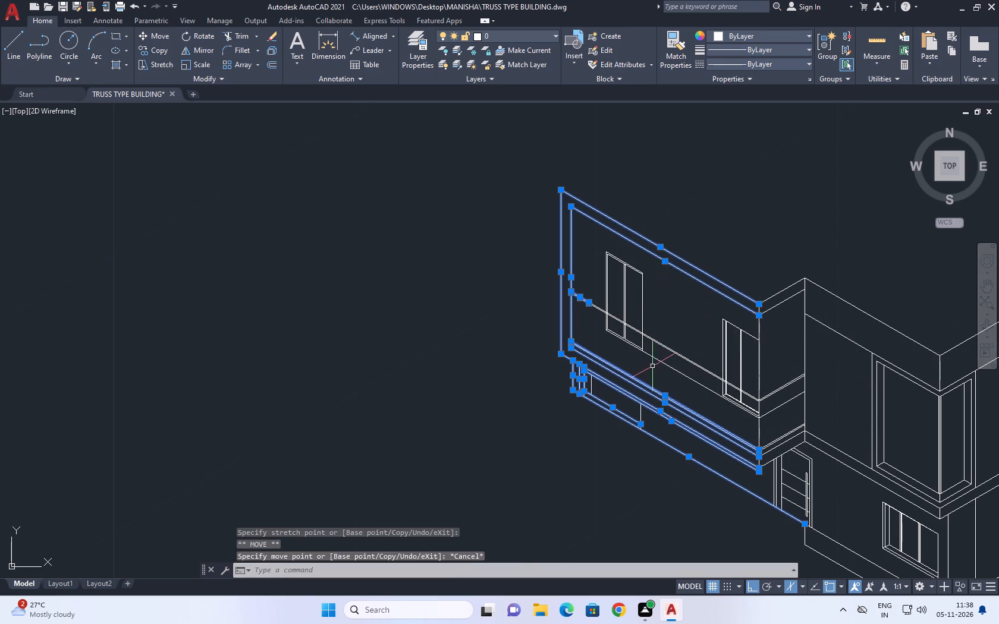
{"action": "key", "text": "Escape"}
Move the left block's left window about 1.2 units at 330° along the wall, toward the other window.
{"action": "middle_click_drag", "start_coordinate": [631, 381], "coordinate": [494, 291]}
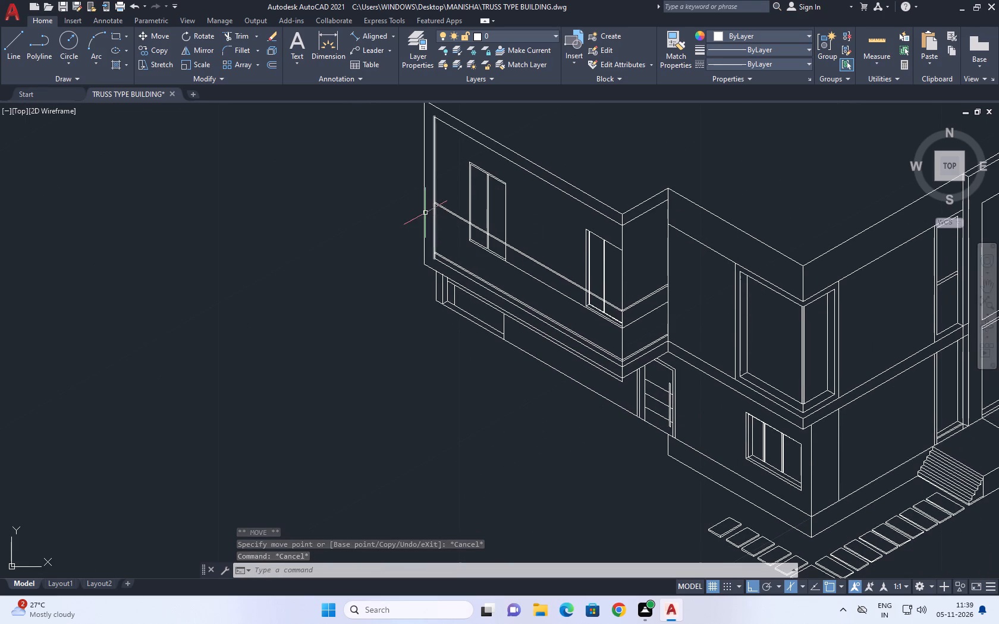
{"action": "middle_click_drag", "start_coordinate": [424, 221], "coordinate": [436, 227]}
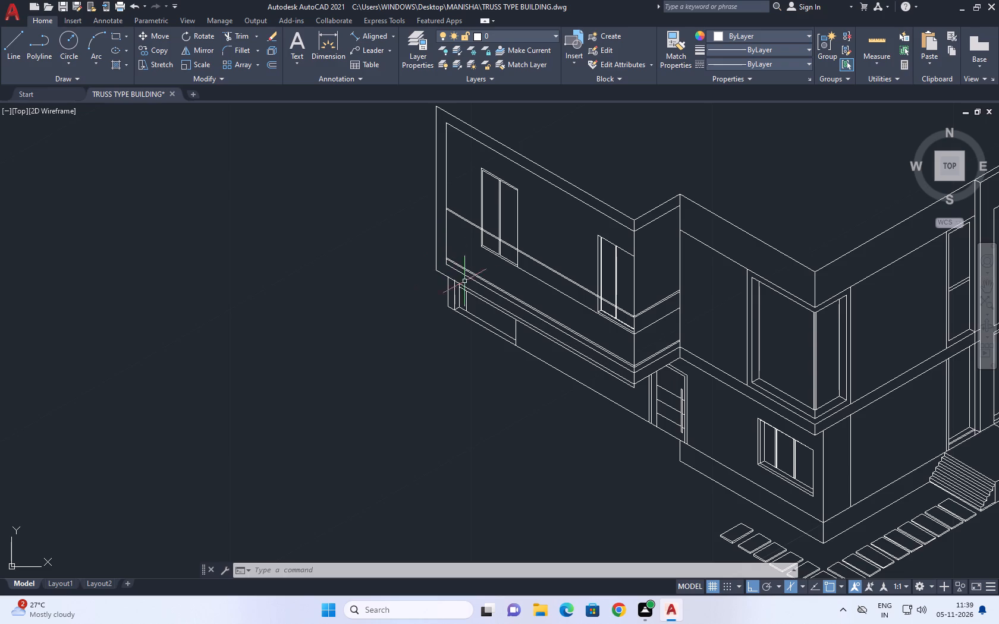
{"action": "scroll", "coordinate": [474, 131], "scroll_direction": "up", "scroll_amount": 2}
{"action": "left_click", "coordinate": [447, 190]}
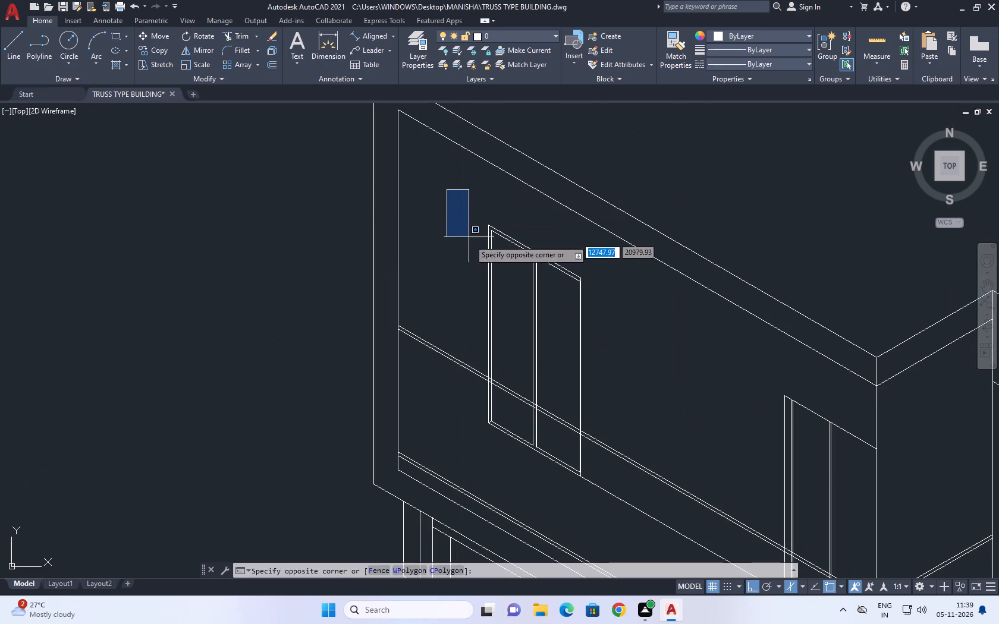
{"action": "middle_click_drag", "start_coordinate": [648, 497], "coordinate": [609, 335]}
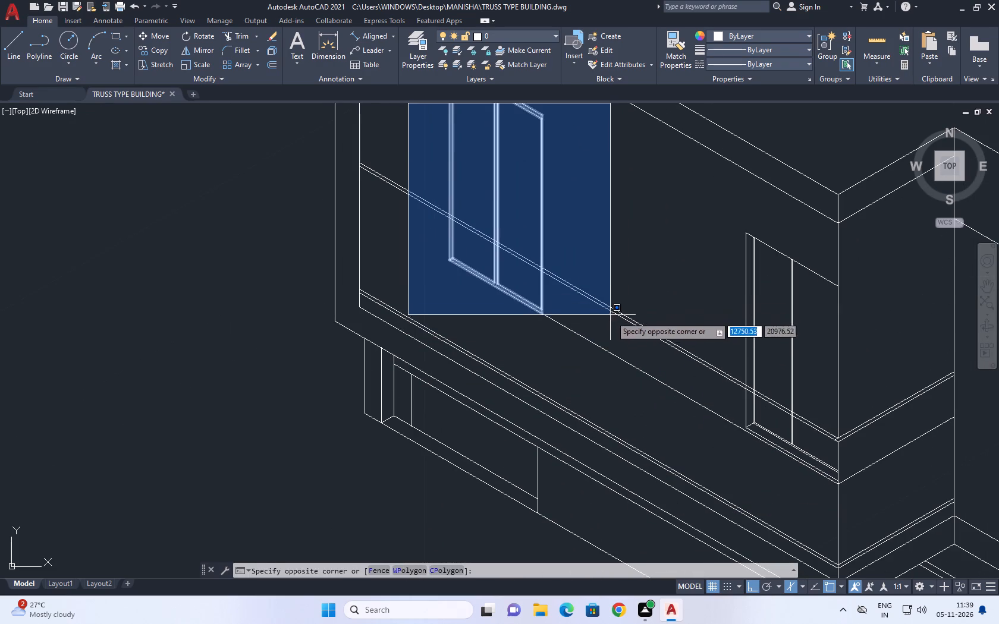
{"action": "left_click", "coordinate": [618, 335]}
{"action": "middle_click_drag", "start_coordinate": [551, 237], "coordinate": [557, 274]}
{"action": "scroll", "coordinate": [554, 269], "scroll_direction": "up", "scroll_amount": 1}
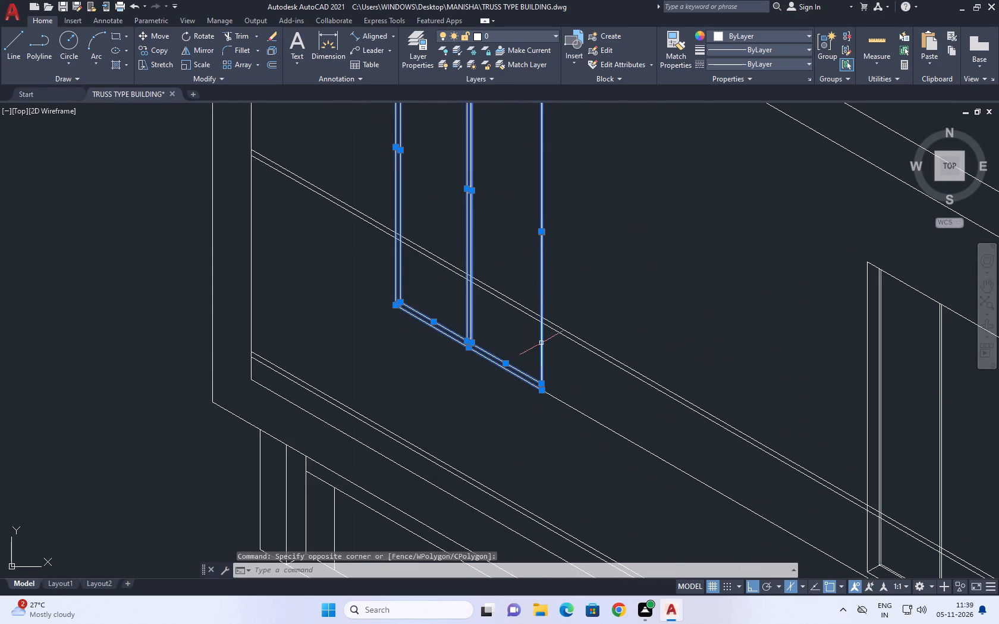
{"action": "middle_click_drag", "start_coordinate": [541, 343], "coordinate": [518, 356]}
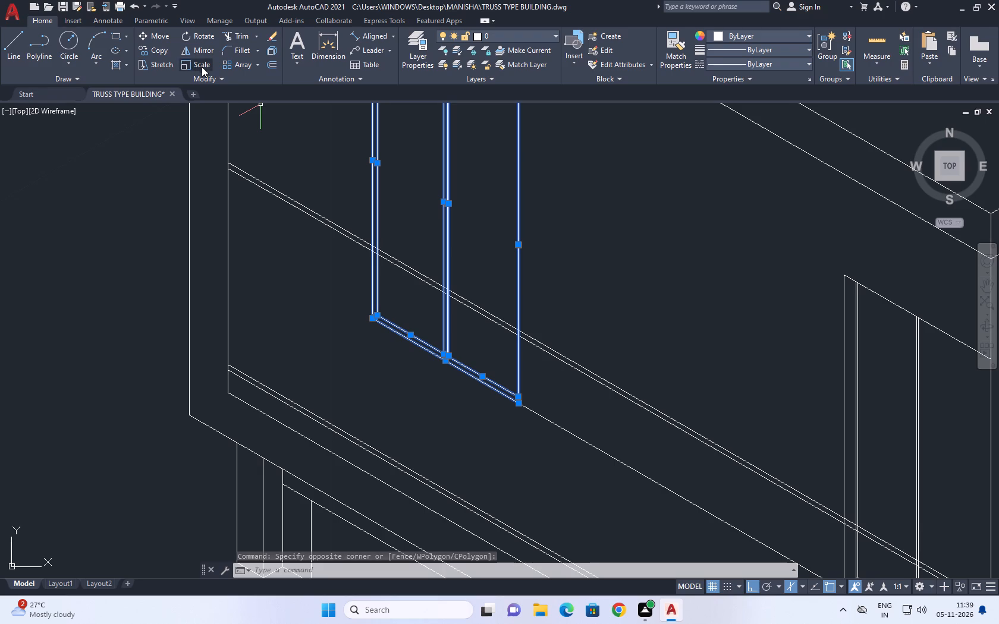
{"action": "left_click", "coordinate": [172, 39]}
{"action": "scroll", "coordinate": [590, 514], "scroll_direction": "down", "scroll_amount": 3}
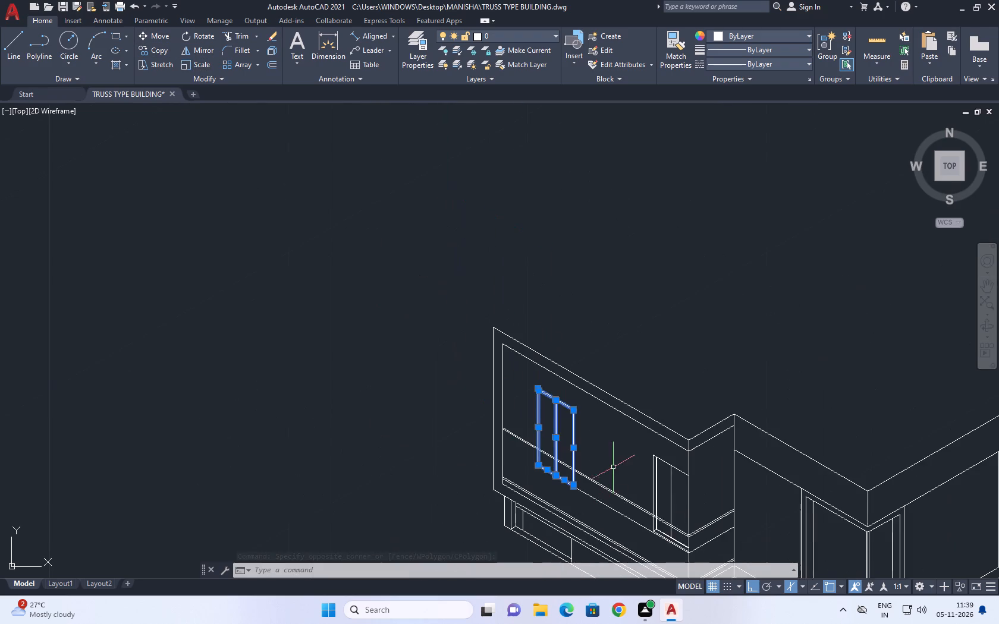
{"action": "middle_click_drag", "start_coordinate": [603, 462], "coordinate": [442, 365]}
{"action": "left_click", "coordinate": [151, 33]}
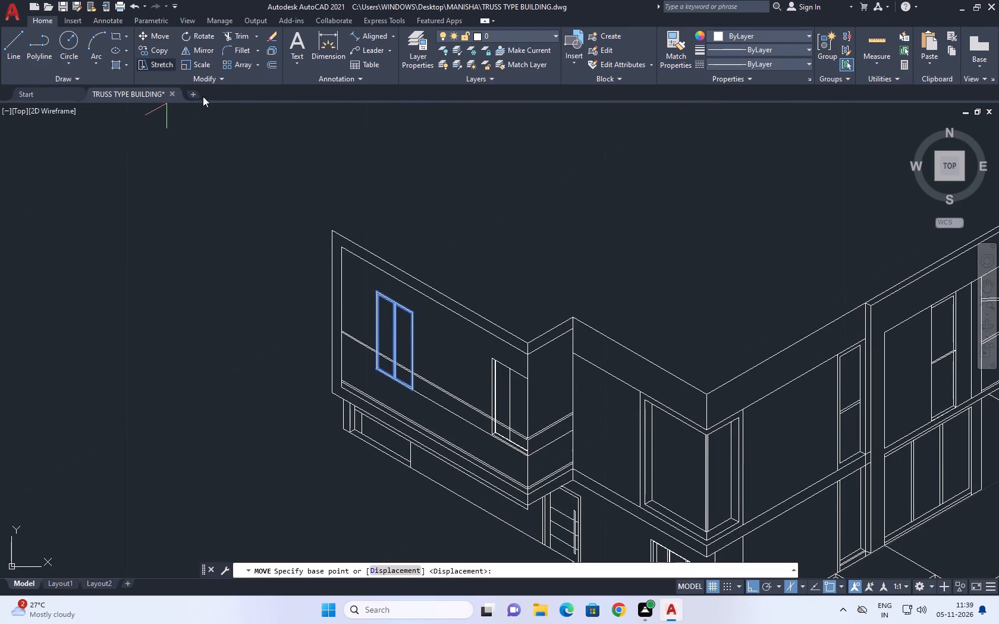
{"action": "scroll", "coordinate": [435, 385], "scroll_direction": "up", "scroll_amount": 2}
{"action": "left_click", "coordinate": [460, 352]}
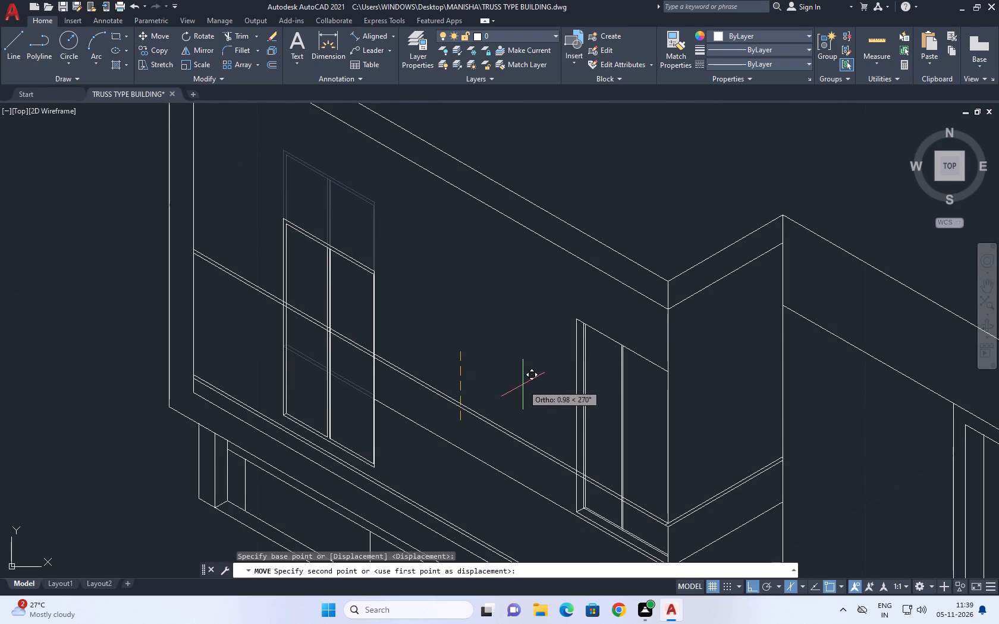
{"action": "key", "text": "F5"}
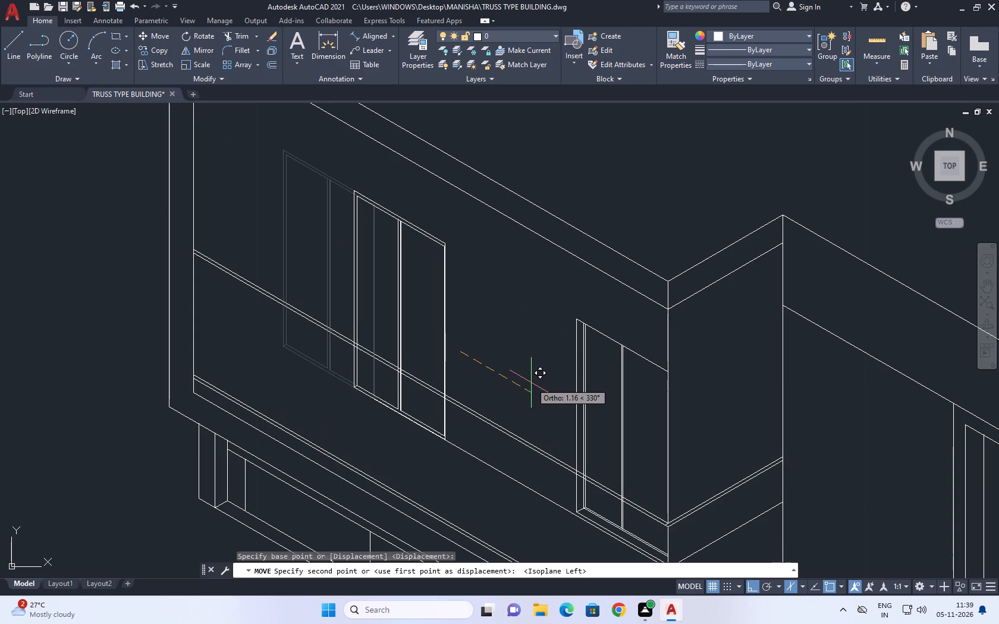
{"action": "left_click", "coordinate": [532, 383]}
Shorten the line between the two windows so it starts at the moved window's lower corner nearest the other window.
{"action": "middle_click_drag", "start_coordinate": [485, 405], "coordinate": [505, 273]}
{"action": "left_click_drag", "start_coordinate": [533, 363], "coordinate": [529, 354]}
{"action": "left_click", "coordinate": [521, 339]}
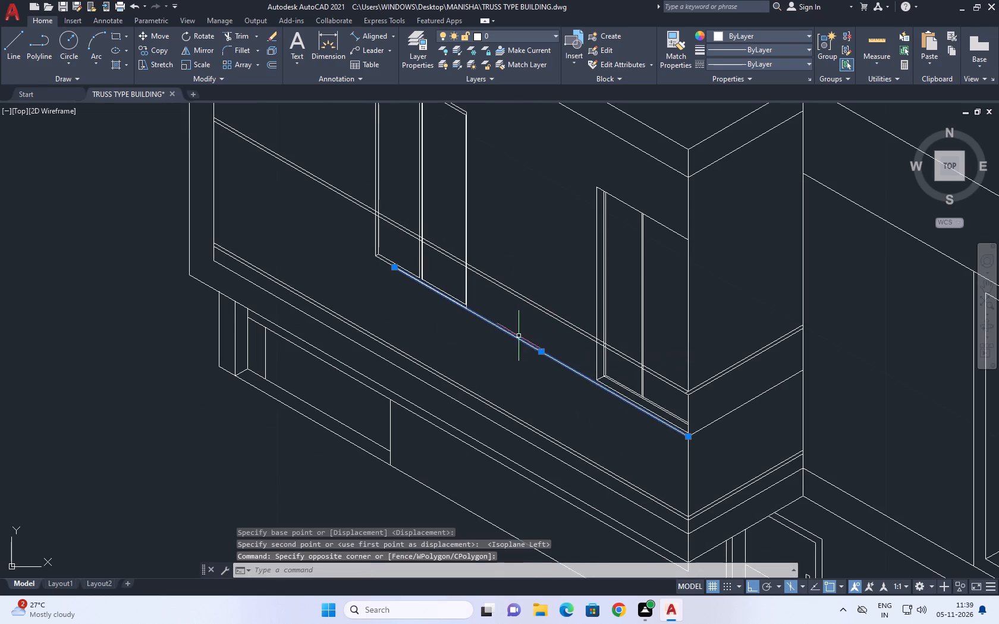
{"action": "scroll", "coordinate": [400, 283], "scroll_direction": "up", "scroll_amount": 2}
{"action": "left_click", "coordinate": [388, 245]}
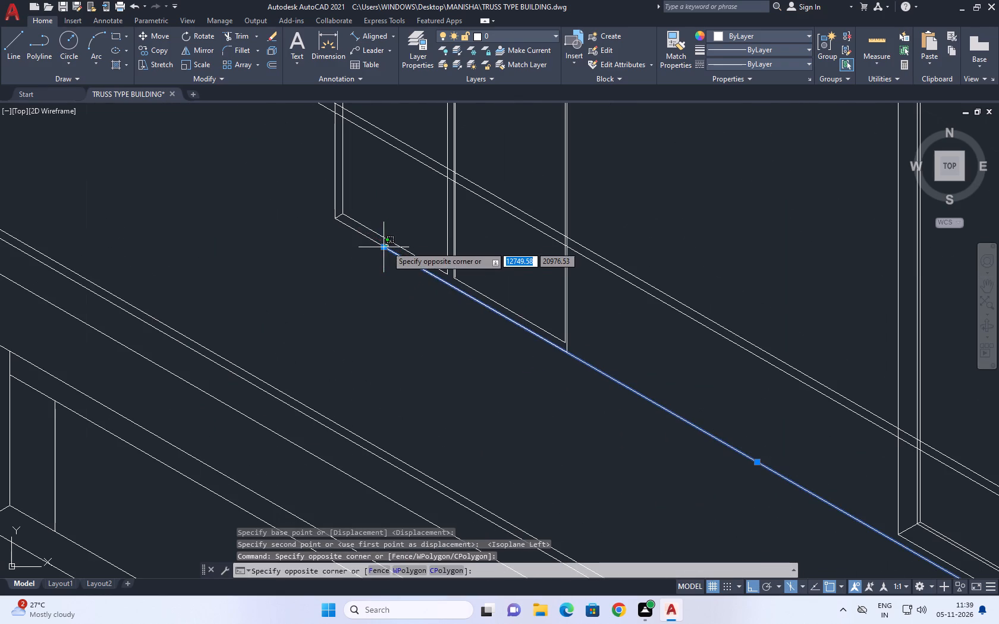
{"action": "left_click", "coordinate": [383, 247]}
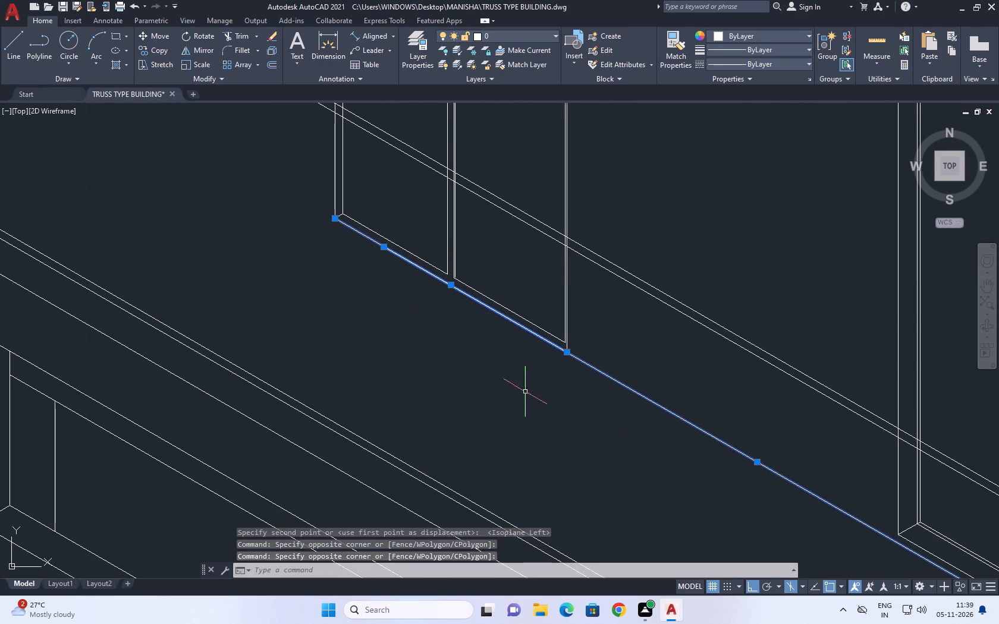
{"action": "key", "text": "Escape"}
{"action": "left_click", "coordinate": [674, 383]}
{"action": "left_click_drag", "start_coordinate": [626, 418], "coordinate": [617, 423]}
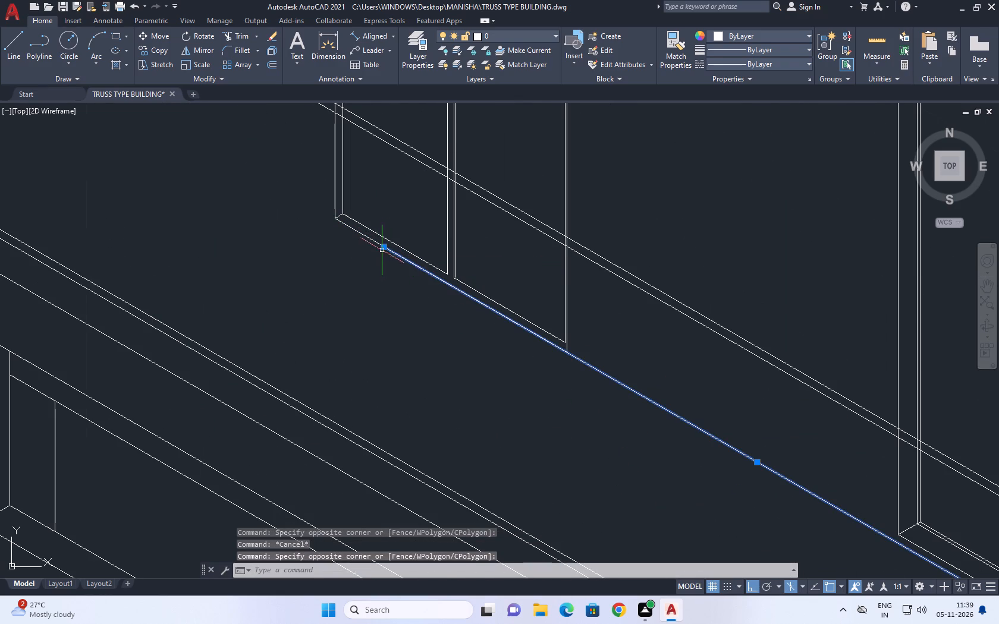
{"action": "left_click", "coordinate": [384, 247]}
{"action": "left_click", "coordinate": [570, 354]}
{"action": "scroll", "coordinate": [617, 324], "scroll_direction": "down", "scroll_amount": 5}
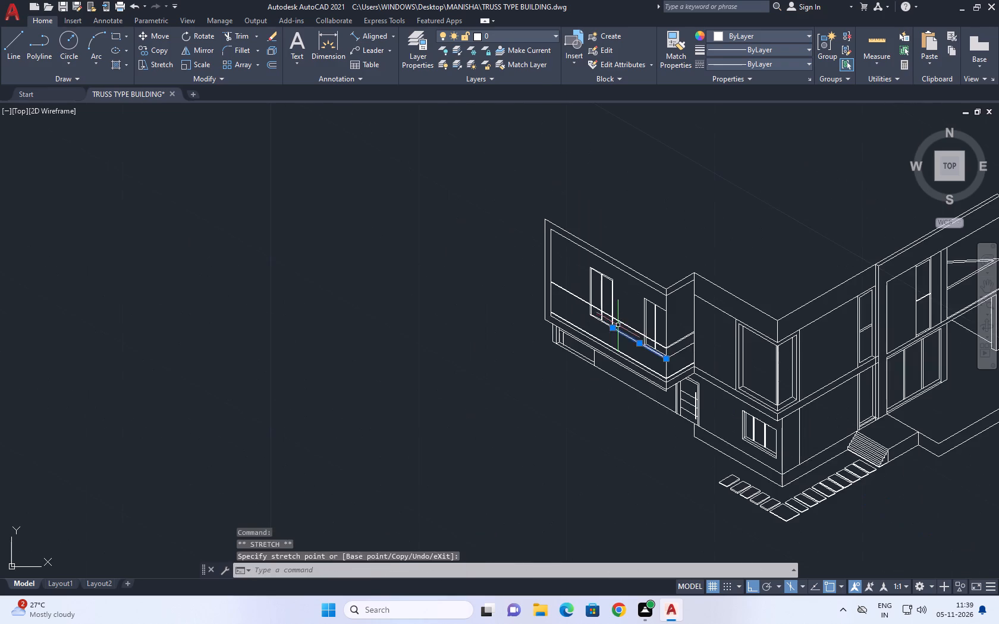
{"action": "key", "text": "Escape"}
Move the corner post, adjacent verticals and inner base line beneath the left block about 1.6 units at 330°.
{"action": "scroll", "coordinate": [576, 313], "scroll_direction": "up", "scroll_amount": 2}
{"action": "middle_click_drag", "start_coordinate": [588, 368], "coordinate": [571, 282]}
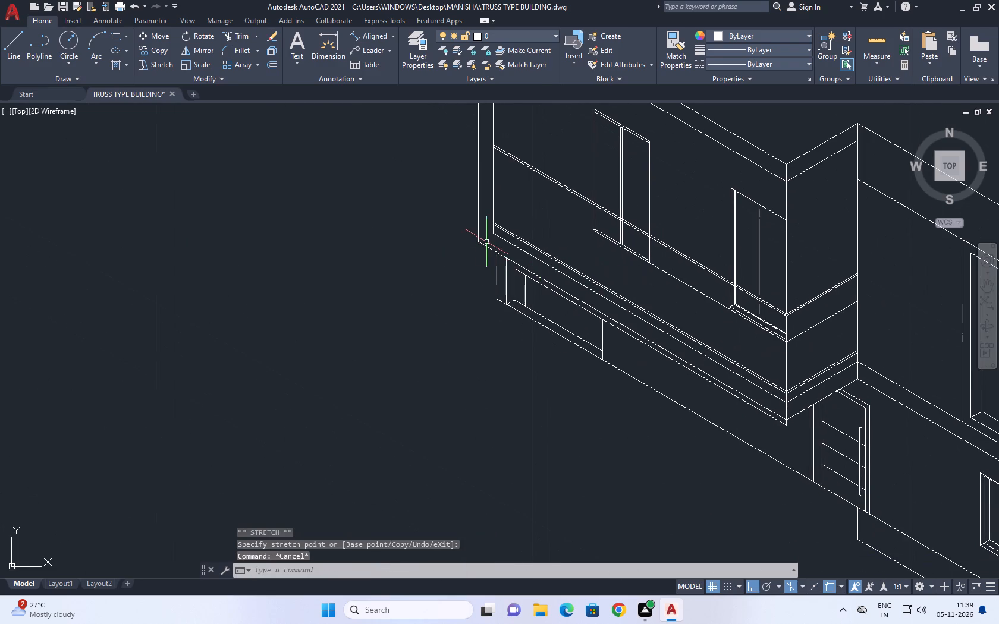
{"action": "middle_click_drag", "start_coordinate": [485, 238], "coordinate": [508, 268]}
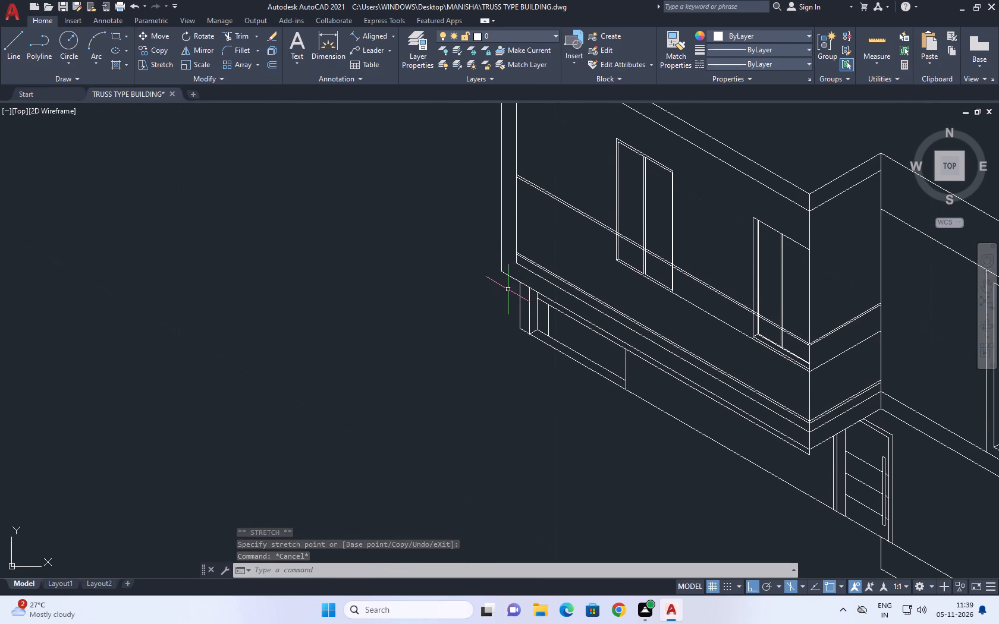
{"action": "scroll", "coordinate": [513, 263], "scroll_direction": "up", "scroll_amount": 1}
{"action": "left_click_drag", "start_coordinate": [504, 213], "coordinate": [505, 225]}
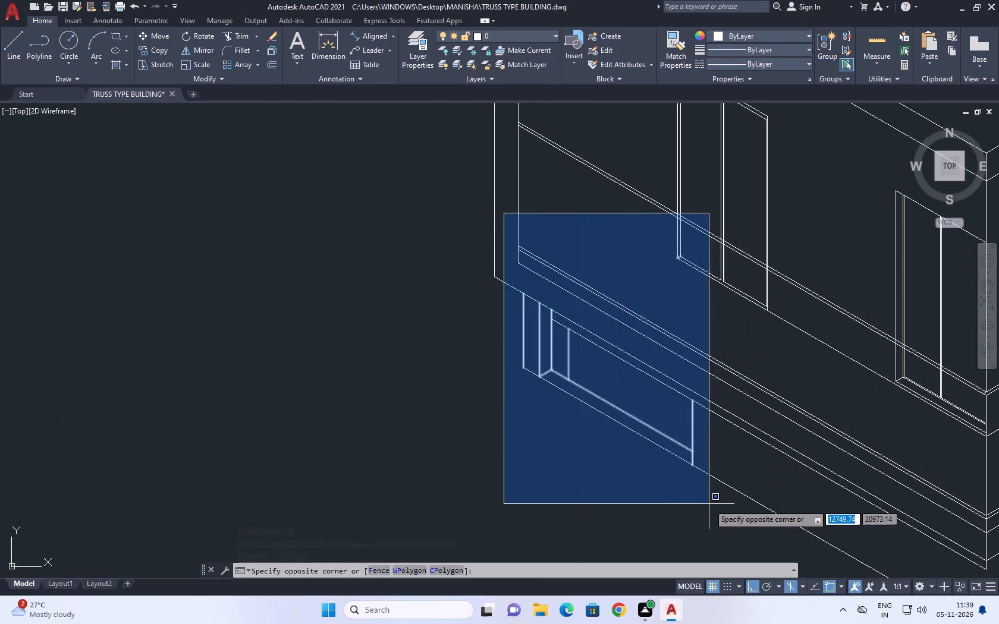
{"action": "left_click", "coordinate": [714, 501]}
{"action": "scroll", "coordinate": [686, 276], "scroll_direction": "up", "scroll_amount": 3}
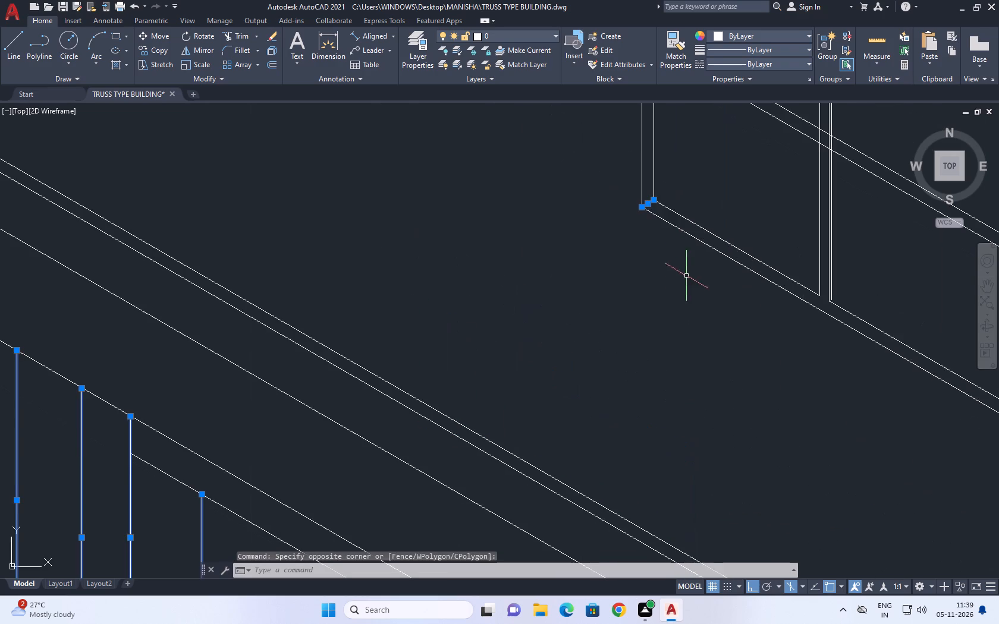
{"action": "middle_click_drag", "start_coordinate": [661, 212], "coordinate": [667, 357], "text": "ctrl"}
{"action": "left_click_drag", "start_coordinate": [691, 220], "coordinate": [667, 234], "text": "shift"}
{"action": "left_click_drag", "start_coordinate": [602, 314], "coordinate": [577, 341], "text": "shift"}
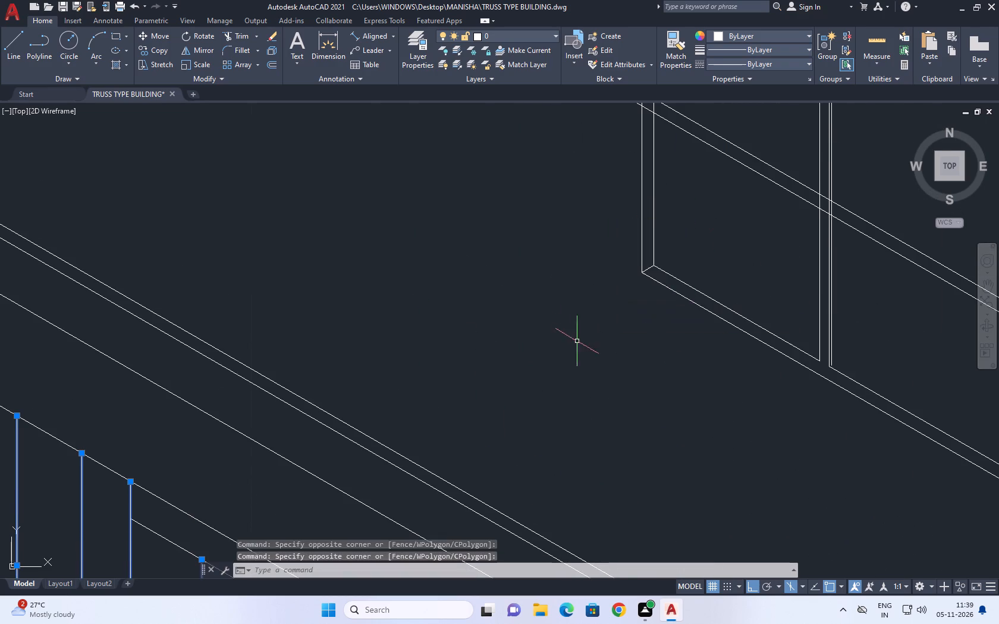
{"action": "scroll", "coordinate": [517, 272], "scroll_direction": "down", "scroll_amount": 3}
{"action": "middle_click_drag", "start_coordinate": [605, 440], "coordinate": [566, 326]}
{"action": "key", "text": "m"}
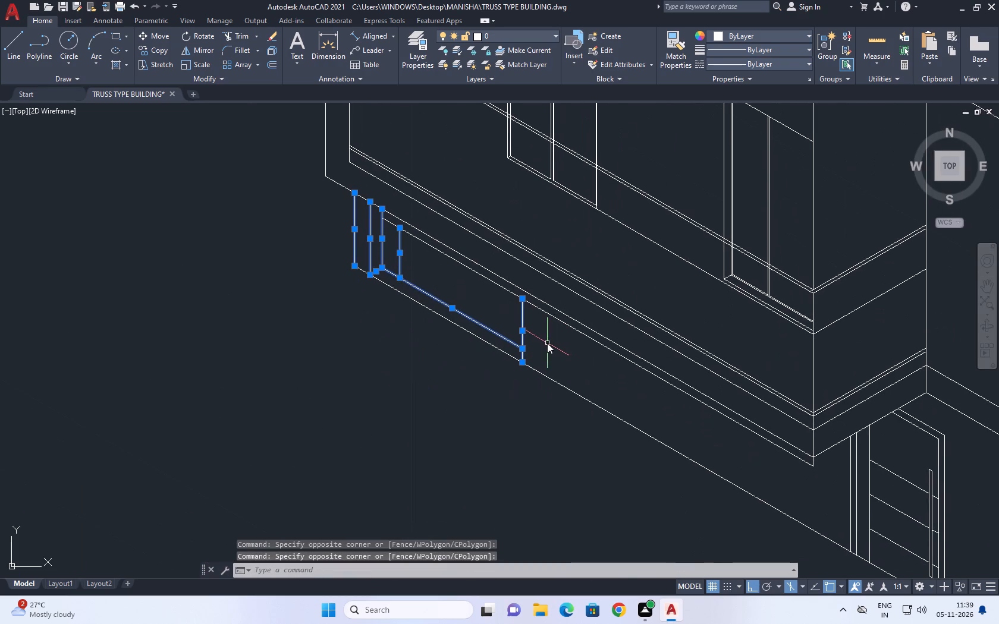
{"action": "key", "text": "space"}
{"action": "left_click", "coordinate": [617, 405]}
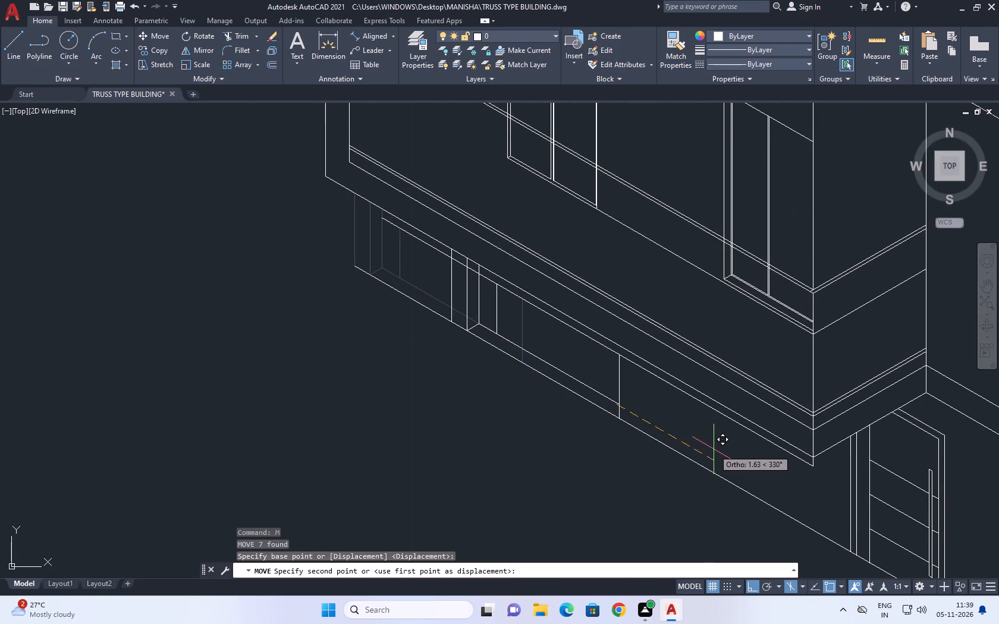
{"action": "left_click", "coordinate": [715, 451]}
Trim the base line and inner underside line beyond the moved post, plus the underside line's leftover pieces inside the post.
{"action": "middle_click_drag", "start_coordinate": [431, 276], "coordinate": [454, 323]}
{"action": "type", "text": "TR"}
{"action": "key", "text": "space"}
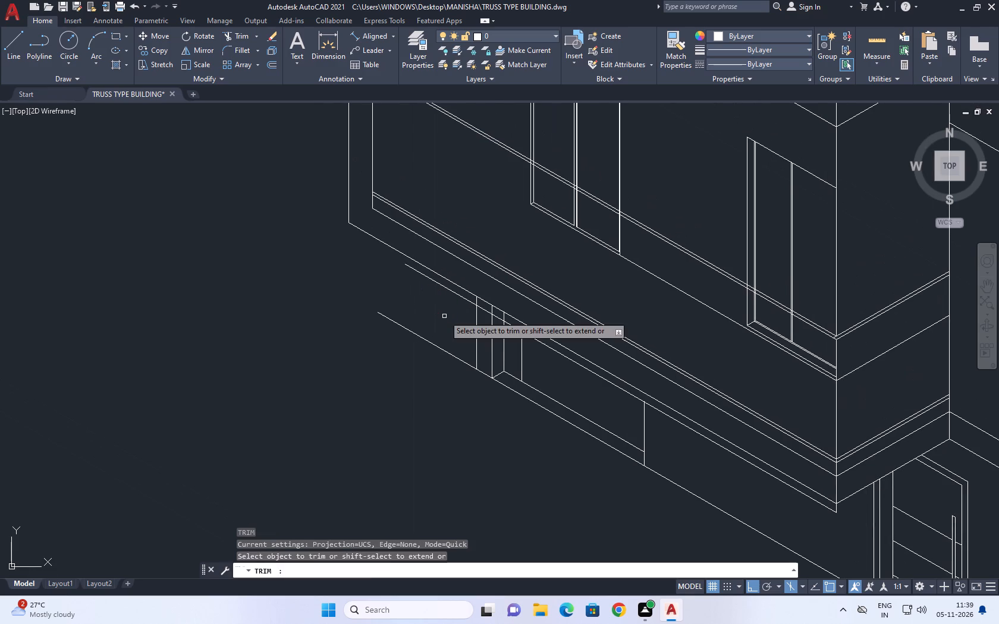
{"action": "double_click", "coordinate": [454, 298]}
{"action": "left_click_drag", "start_coordinate": [435, 333], "coordinate": [434, 351]}
{"action": "left_click_drag", "start_coordinate": [429, 377], "coordinate": [425, 397]}
{"action": "left_click", "coordinate": [446, 292]}
{"action": "left_click", "coordinate": [450, 290]}
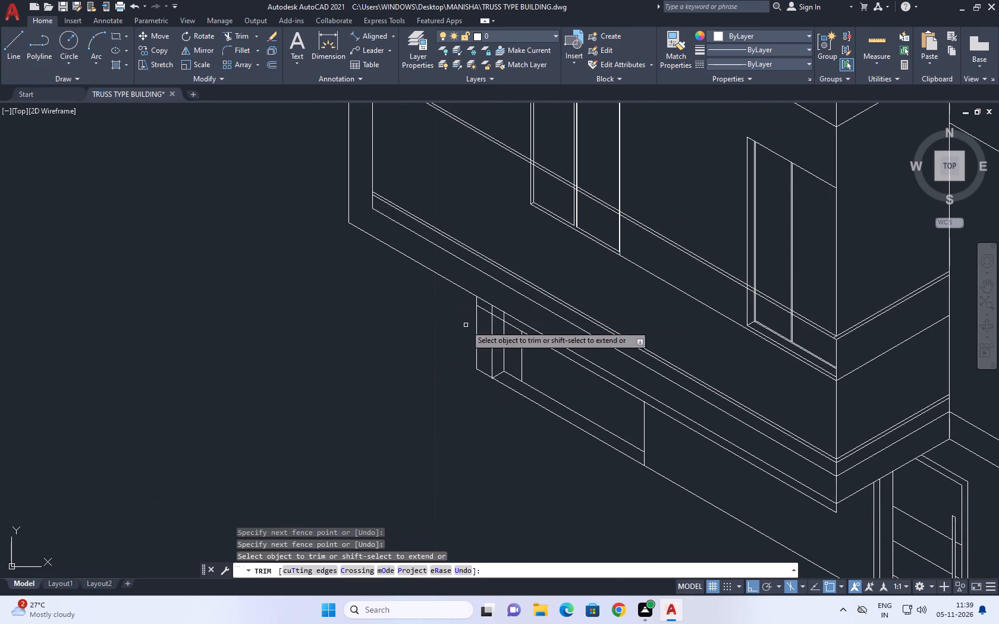
{"action": "scroll", "coordinate": [505, 325], "scroll_direction": "up", "scroll_amount": 2}
{"action": "left_click", "coordinate": [492, 310]}
{"action": "left_click", "coordinate": [457, 292]}
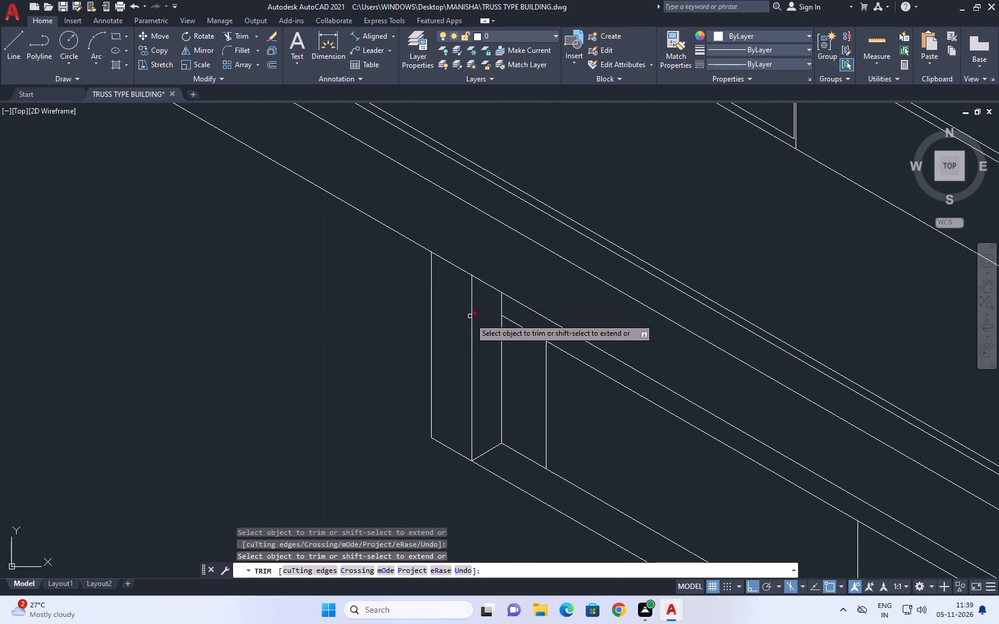
{"action": "middle_click_drag", "start_coordinate": [524, 354], "coordinate": [463, 354]}
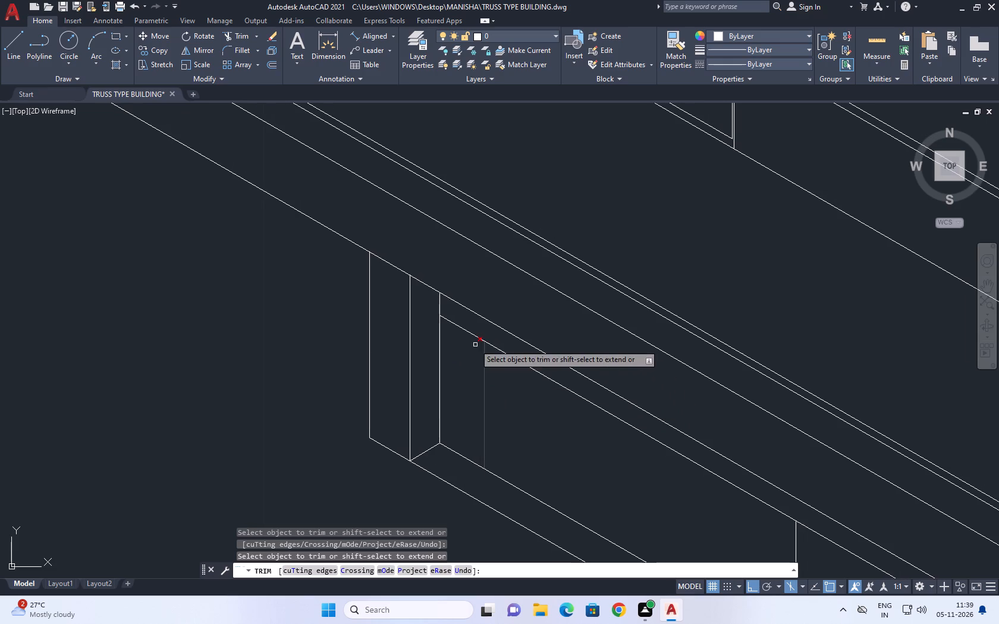
{"action": "key", "text": "space"}
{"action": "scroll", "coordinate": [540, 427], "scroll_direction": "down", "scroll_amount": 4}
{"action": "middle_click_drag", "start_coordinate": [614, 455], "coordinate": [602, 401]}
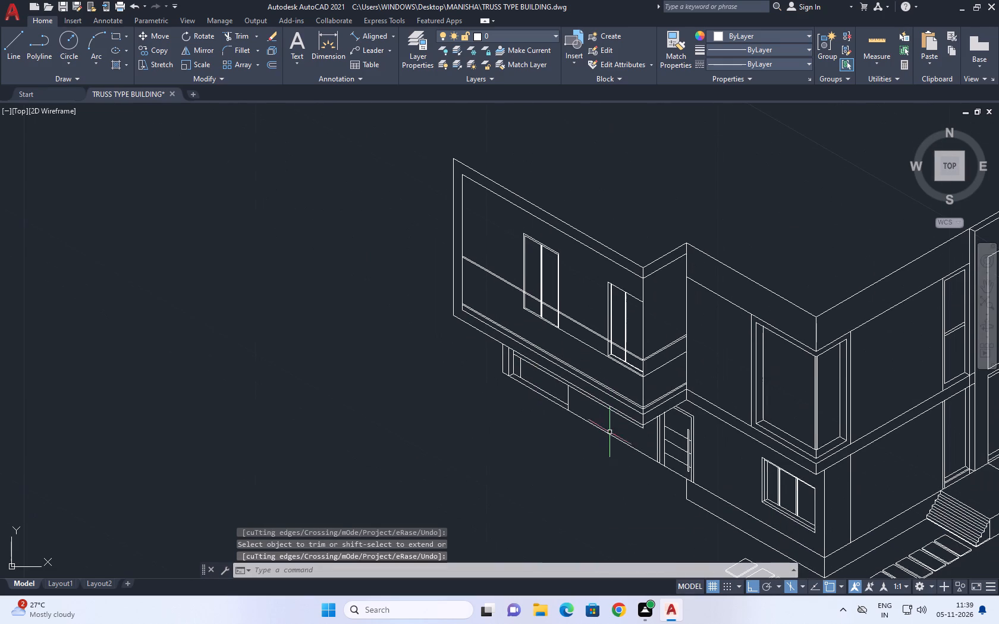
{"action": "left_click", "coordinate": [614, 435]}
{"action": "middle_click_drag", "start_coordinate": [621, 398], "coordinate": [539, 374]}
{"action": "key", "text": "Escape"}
Extend the vertical division line beneath the left block upward to the block's bottom edge.
{"action": "scroll", "coordinate": [486, 395], "scroll_direction": "up", "scroll_amount": 1}
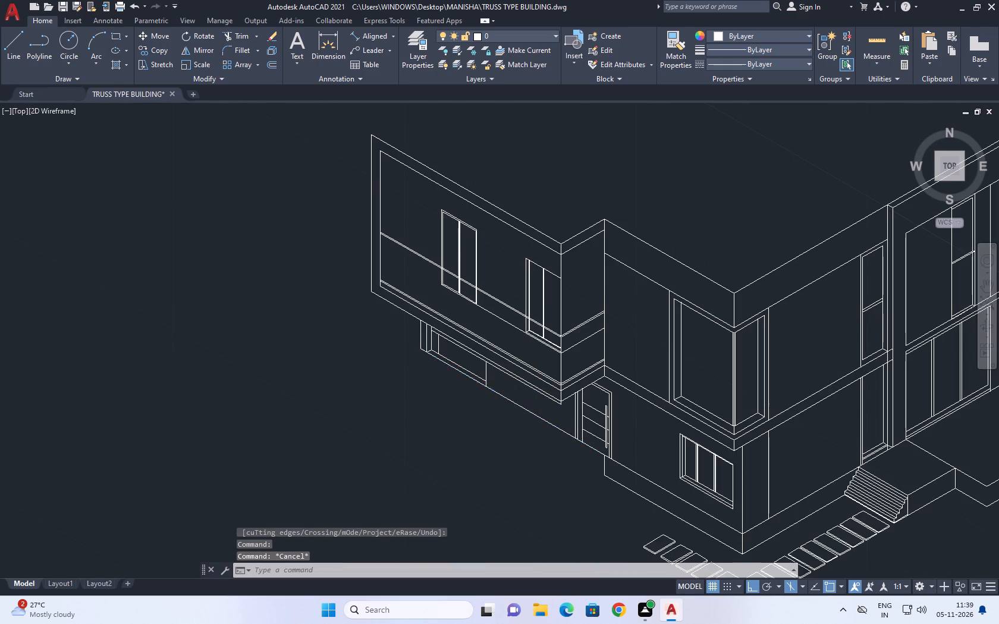
{"action": "scroll", "coordinate": [485, 393], "scroll_direction": "up", "scroll_amount": 2}
{"action": "middle_click_drag", "start_coordinate": [495, 329], "coordinate": [574, 382]}
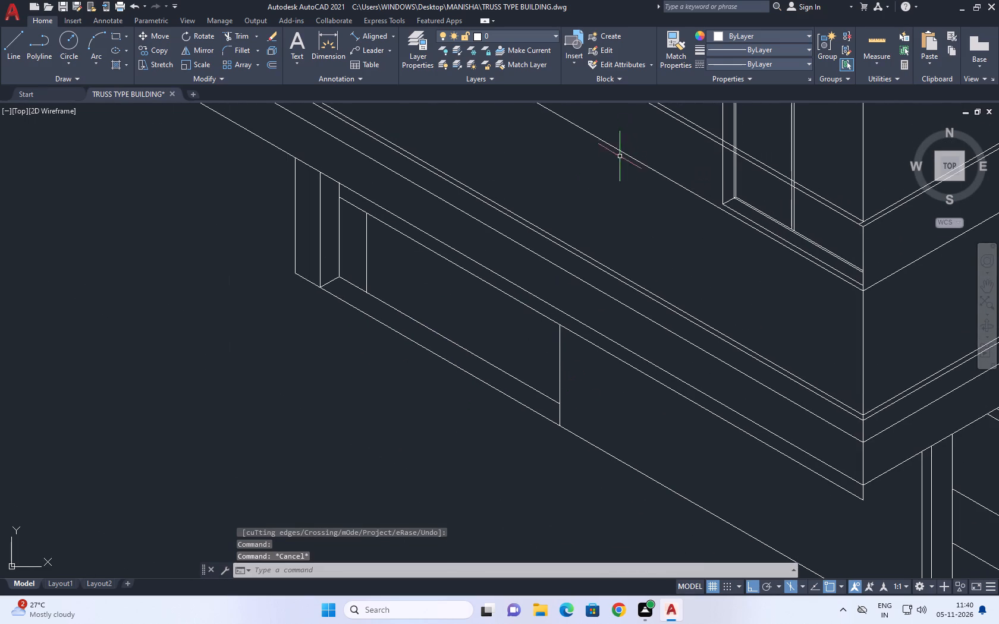
{"action": "middle_click", "coordinate": [595, 326]}
{"action": "type", "text": "EX"}
{"action": "key", "text": "space"}
{"action": "left_click", "coordinate": [535, 345]}
{"action": "left_click", "coordinate": [570, 355]}
{"action": "key", "text": "Escape"}
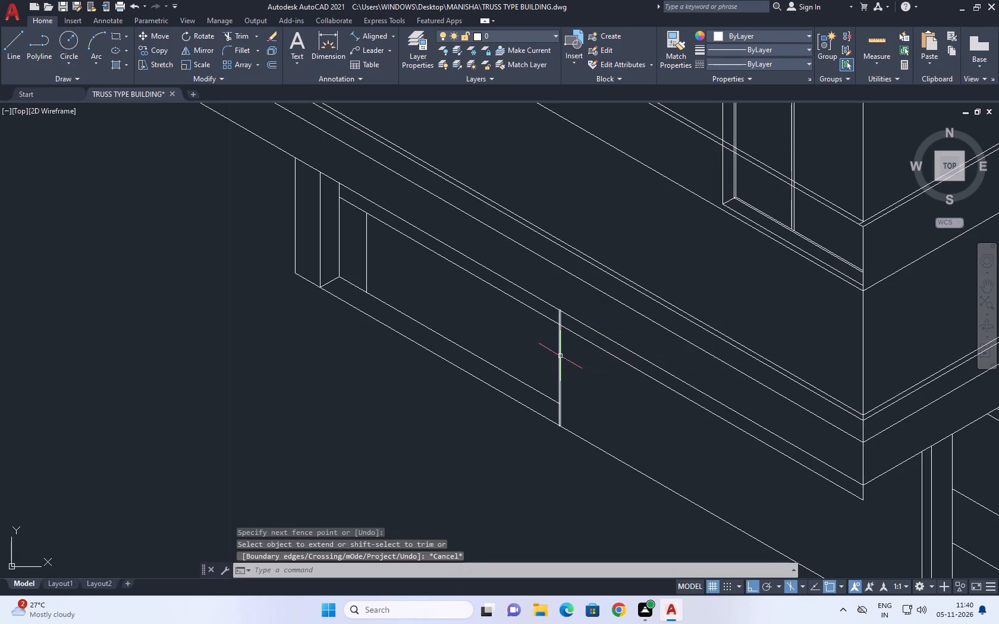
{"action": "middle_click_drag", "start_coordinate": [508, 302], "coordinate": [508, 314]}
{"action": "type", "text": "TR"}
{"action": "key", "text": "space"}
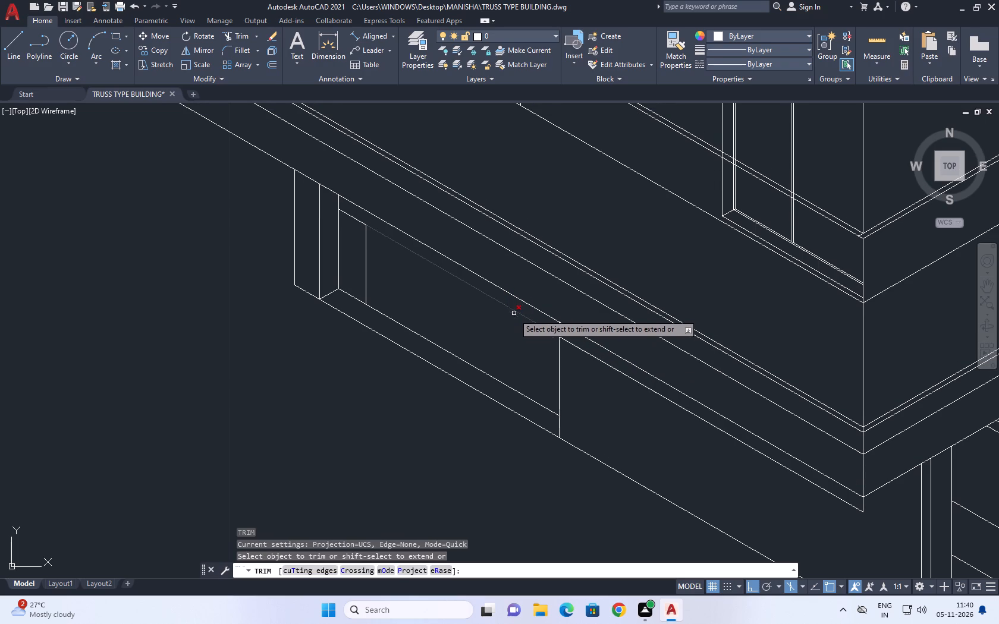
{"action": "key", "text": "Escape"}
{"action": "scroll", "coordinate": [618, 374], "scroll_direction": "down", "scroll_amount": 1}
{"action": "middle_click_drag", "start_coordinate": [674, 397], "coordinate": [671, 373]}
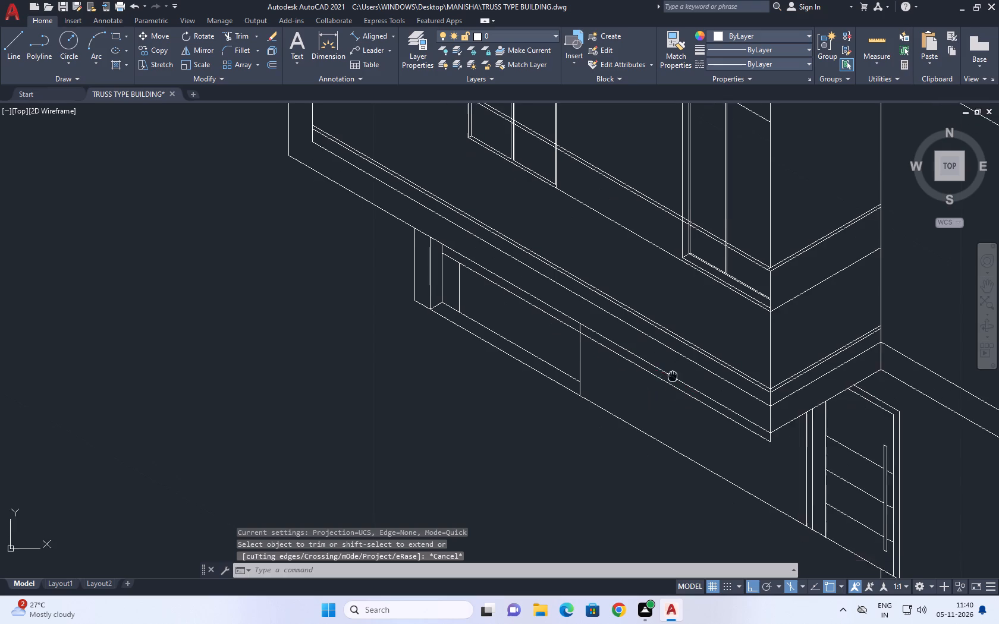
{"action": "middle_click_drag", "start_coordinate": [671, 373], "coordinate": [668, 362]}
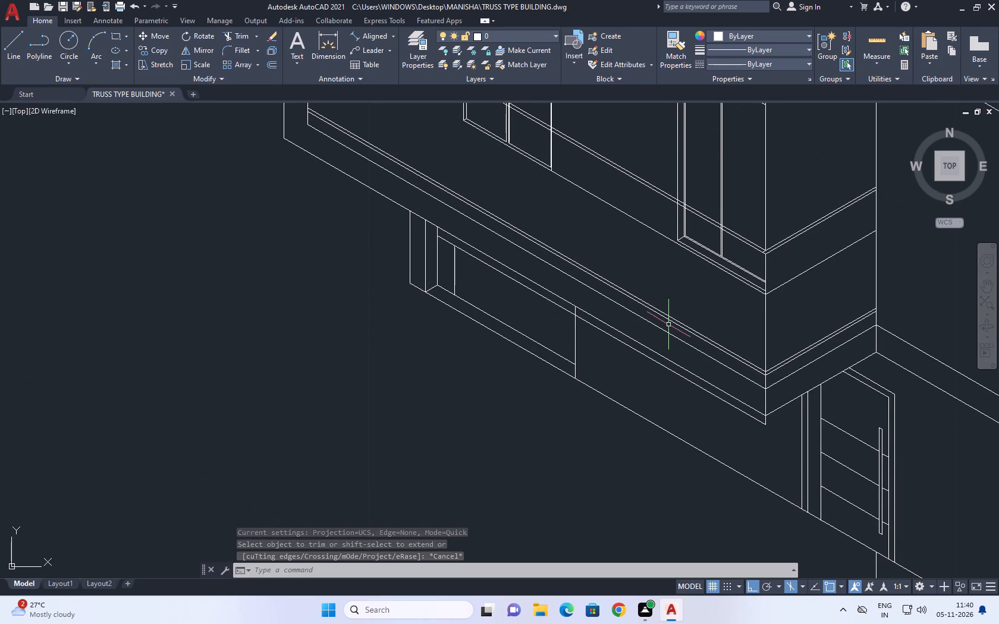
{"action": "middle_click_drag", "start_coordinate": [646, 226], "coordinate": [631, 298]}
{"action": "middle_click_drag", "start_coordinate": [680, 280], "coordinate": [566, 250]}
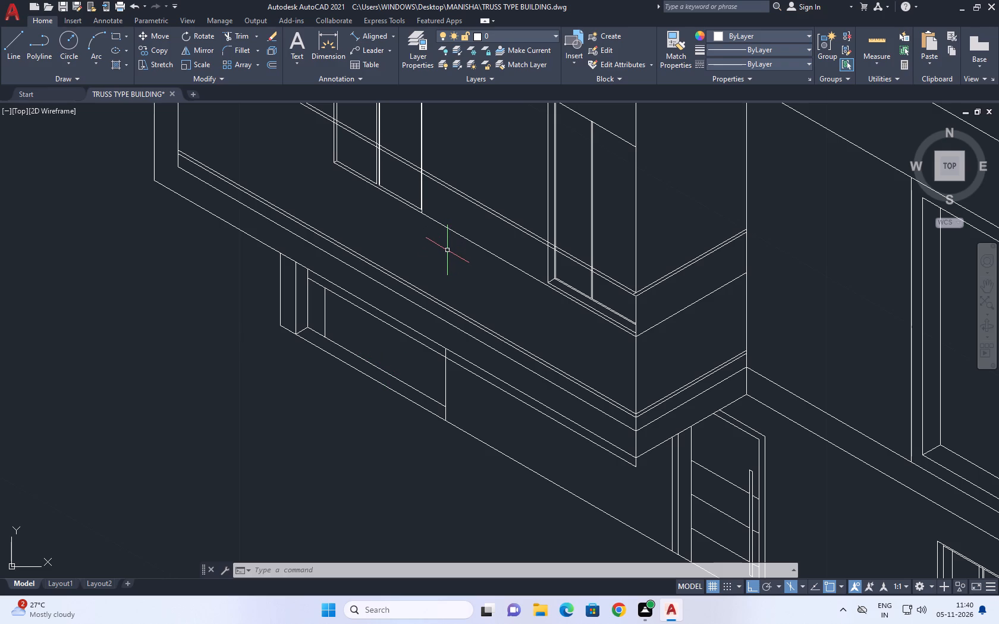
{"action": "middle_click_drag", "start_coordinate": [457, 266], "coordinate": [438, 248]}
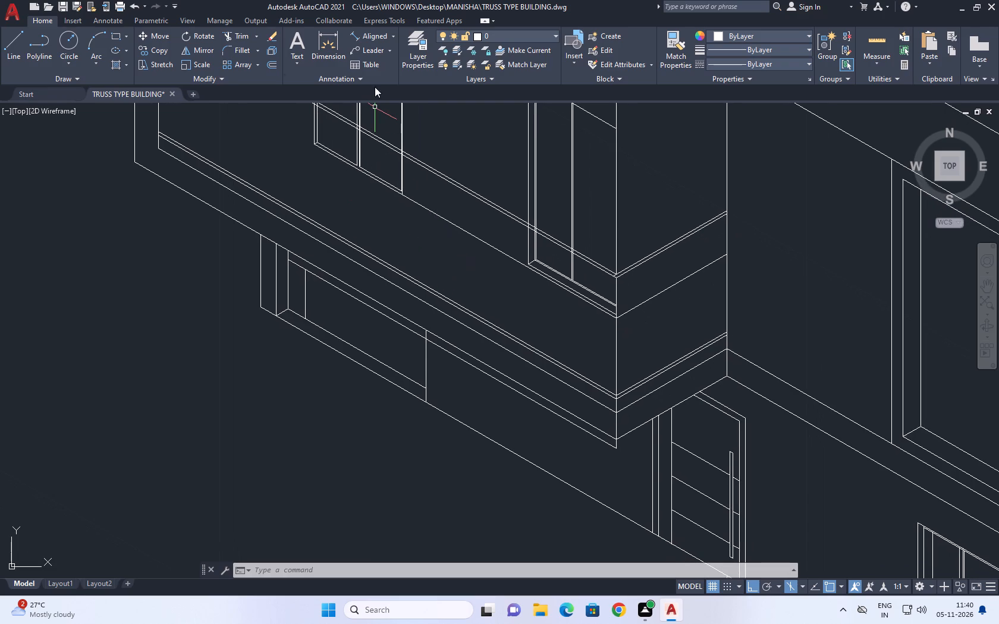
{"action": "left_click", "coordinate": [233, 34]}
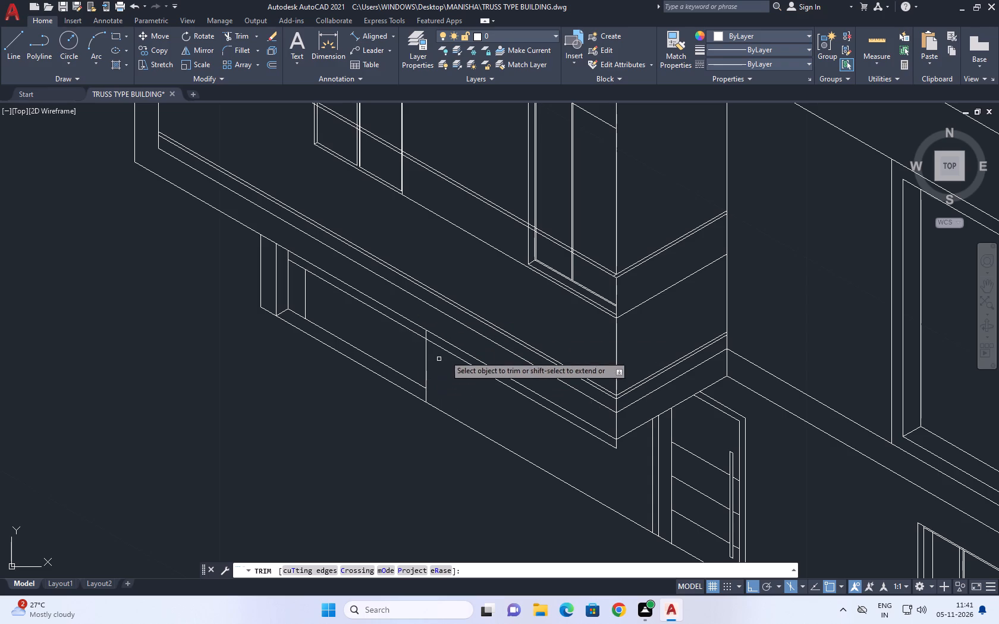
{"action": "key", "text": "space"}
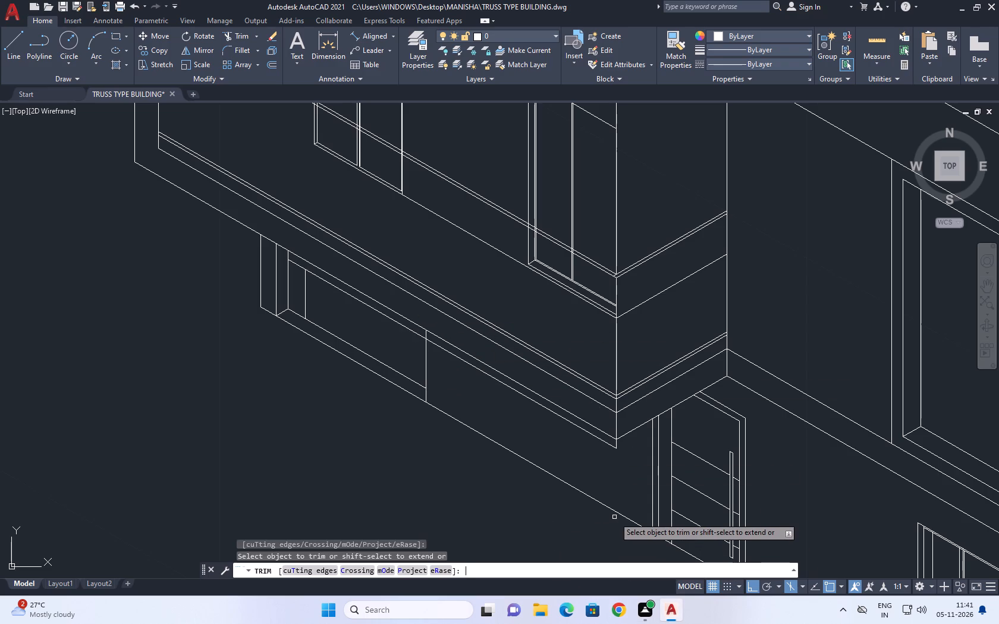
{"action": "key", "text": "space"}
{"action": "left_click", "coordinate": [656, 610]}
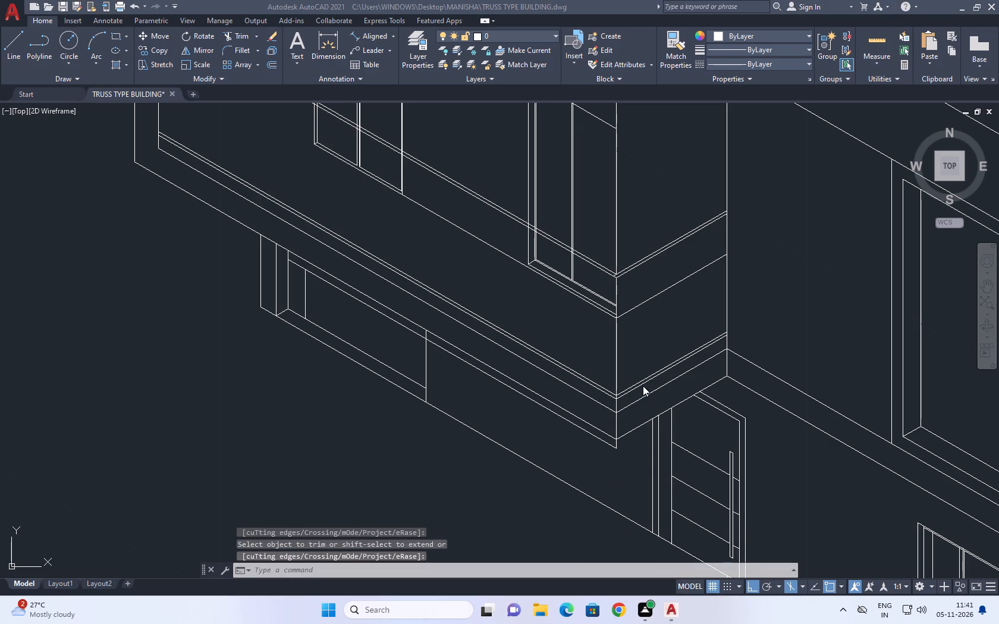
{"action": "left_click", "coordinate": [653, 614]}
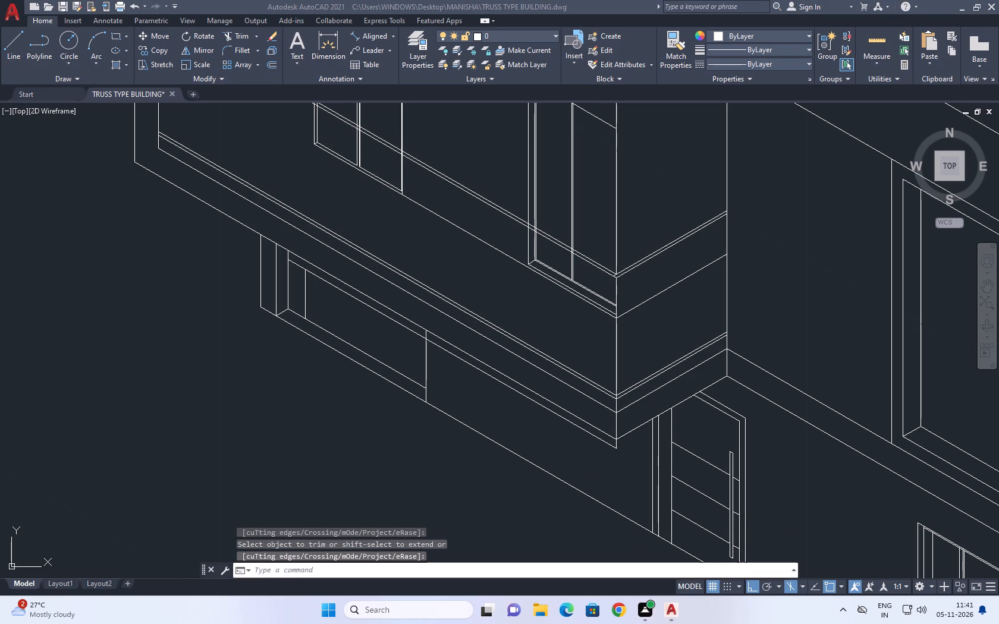
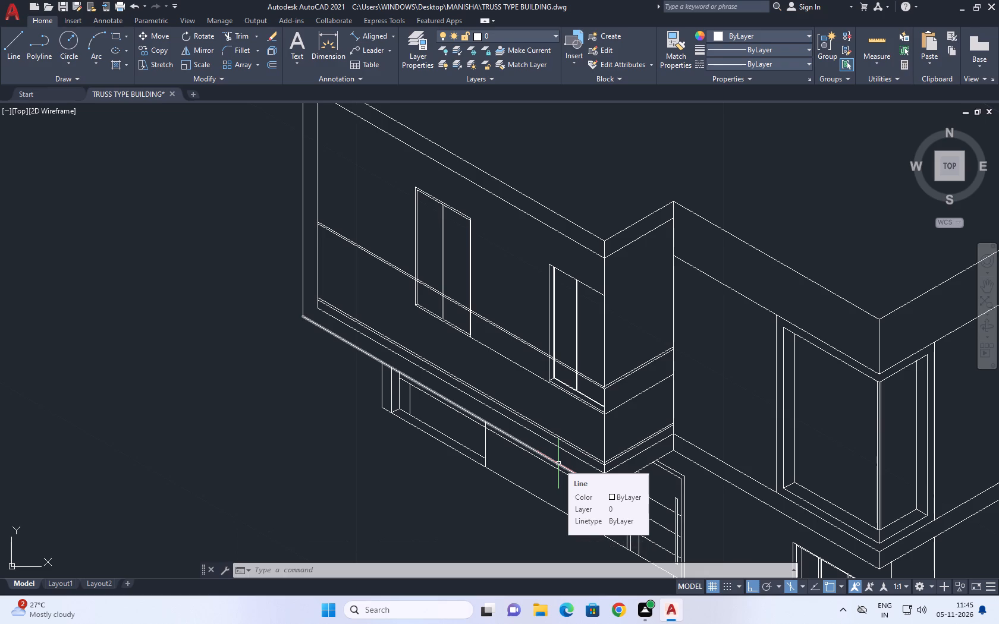
Trim the extra sloping line between the lower window and the overhang's corner, plus the vertical stub below that corner.
{"action": "middle_click_drag", "start_coordinate": [566, 490], "coordinate": [593, 408]}
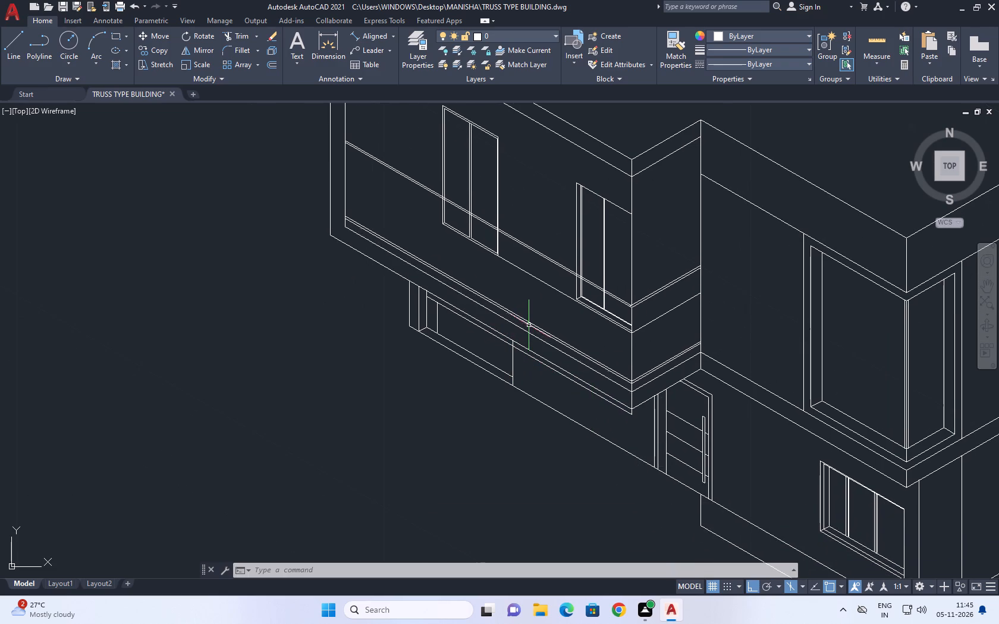
{"action": "middle_click_drag", "start_coordinate": [501, 339], "coordinate": [577, 376]}
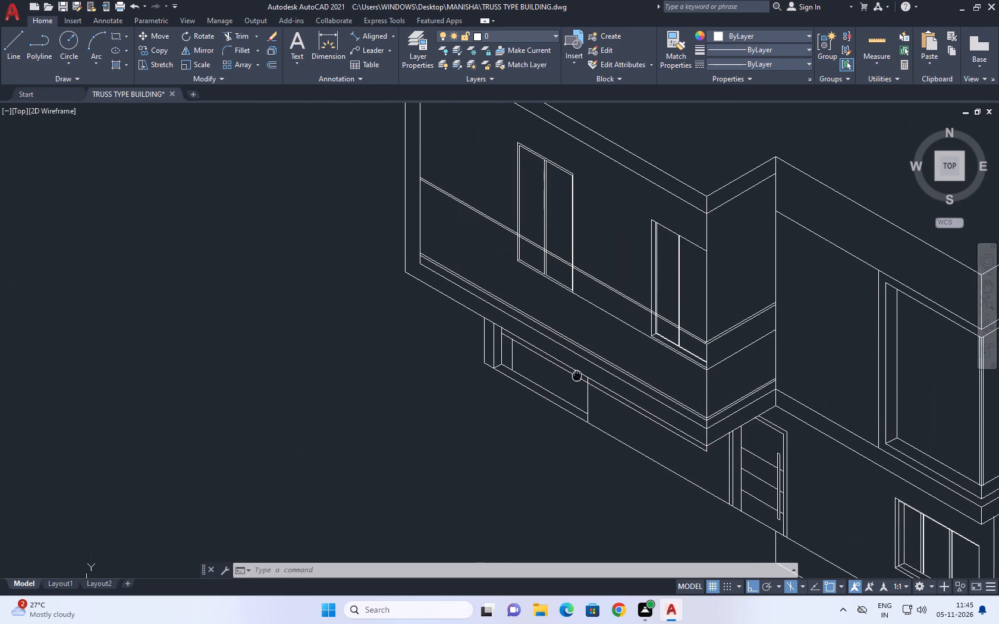
{"action": "middle_click_drag", "start_coordinate": [577, 376], "coordinate": [583, 380]}
{"action": "scroll", "coordinate": [585, 382], "scroll_direction": "up", "scroll_amount": 3}
{"action": "middle_click", "coordinate": [588, 379]}
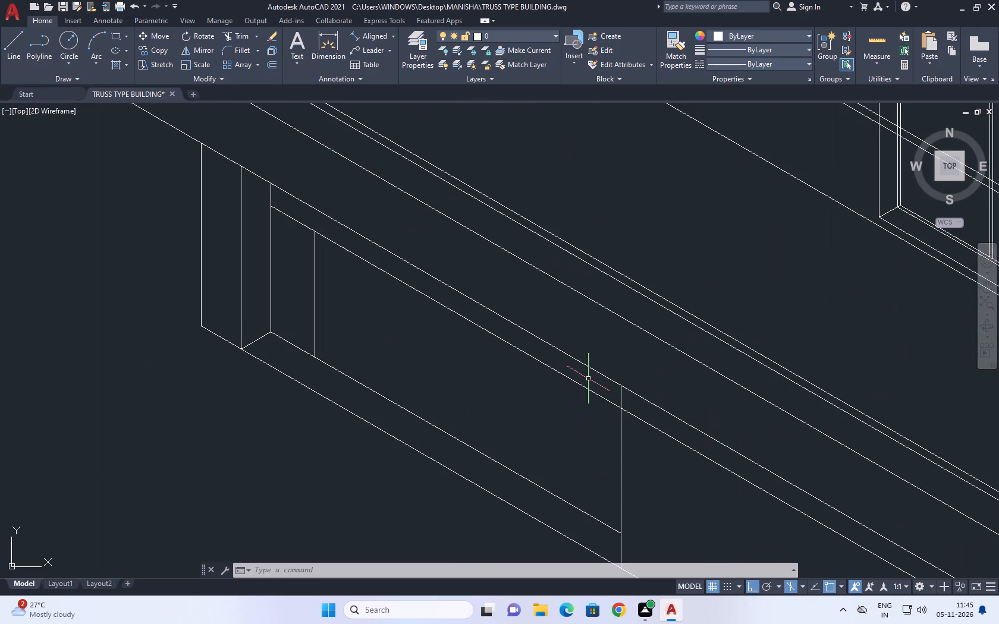
{"action": "middle_click_drag", "start_coordinate": [574, 458], "coordinate": [517, 387]}
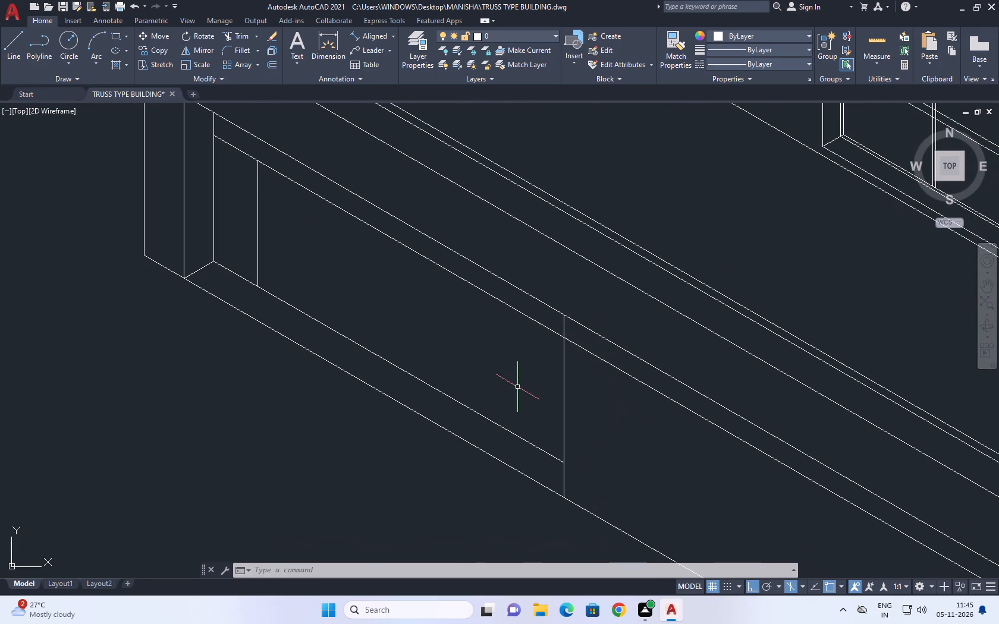
{"action": "middle_click_drag", "start_coordinate": [651, 413], "coordinate": [640, 389]}
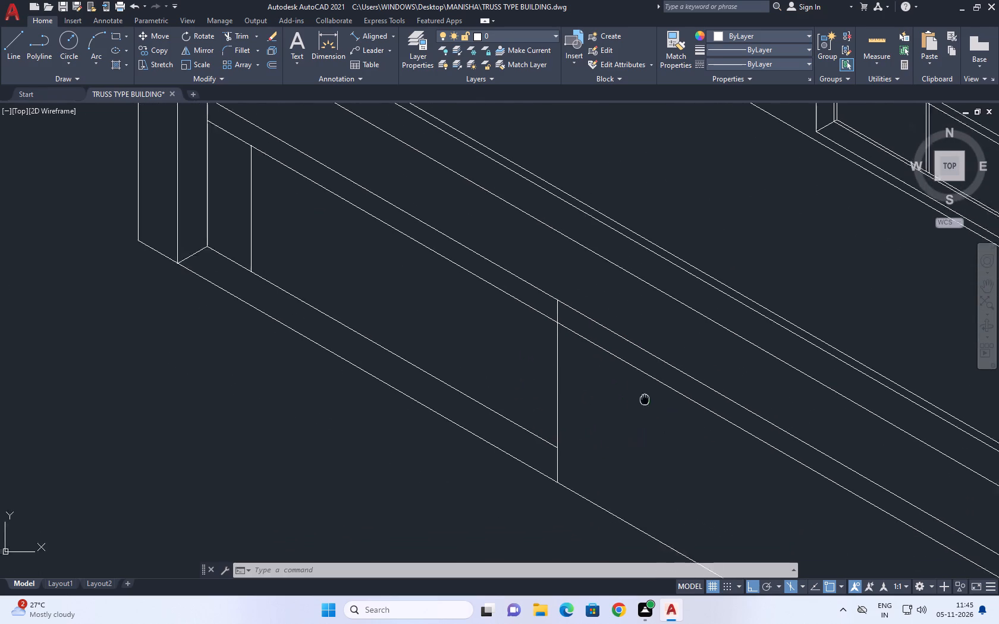
{"action": "middle_click_drag", "start_coordinate": [640, 389], "coordinate": [590, 335]}
{"action": "scroll", "coordinate": [554, 322], "scroll_direction": "down", "scroll_amount": 2}
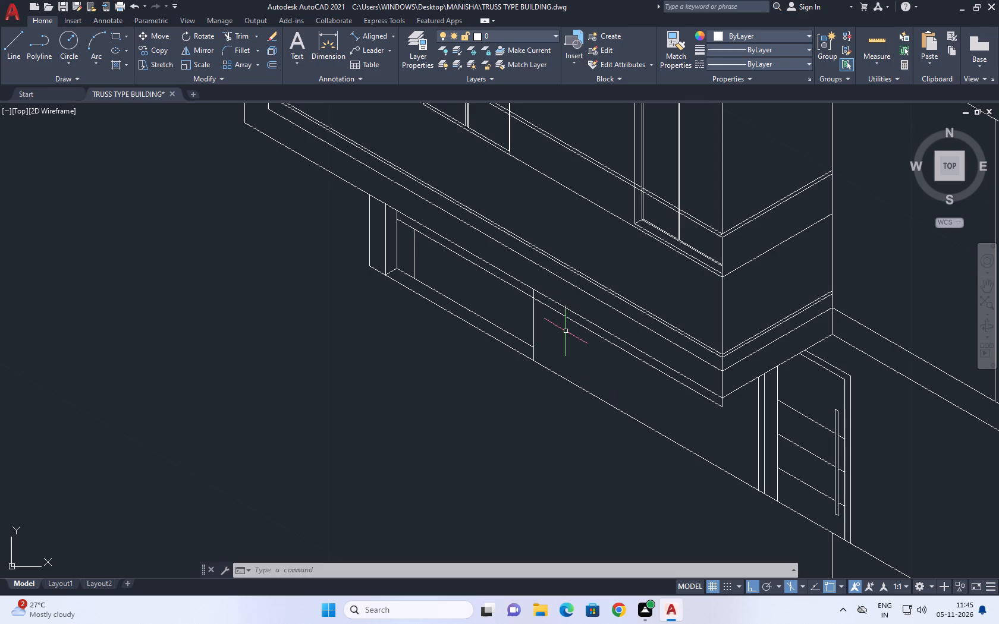
{"action": "left_click", "coordinate": [243, 38]}
{"action": "scroll", "coordinate": [703, 408], "scroll_direction": "up", "scroll_amount": 2}
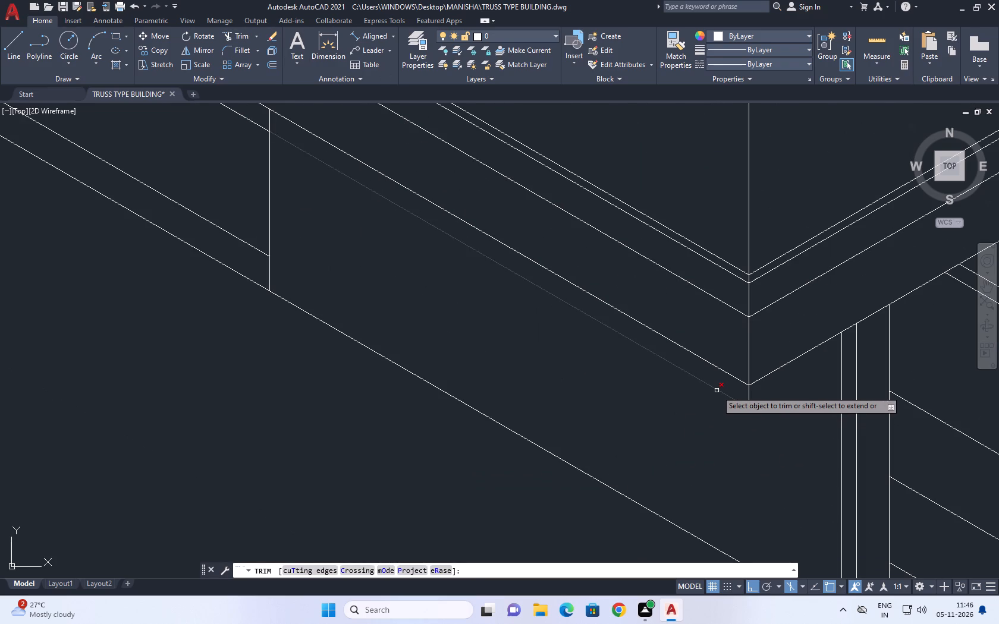
{"action": "left_click", "coordinate": [717, 390]}
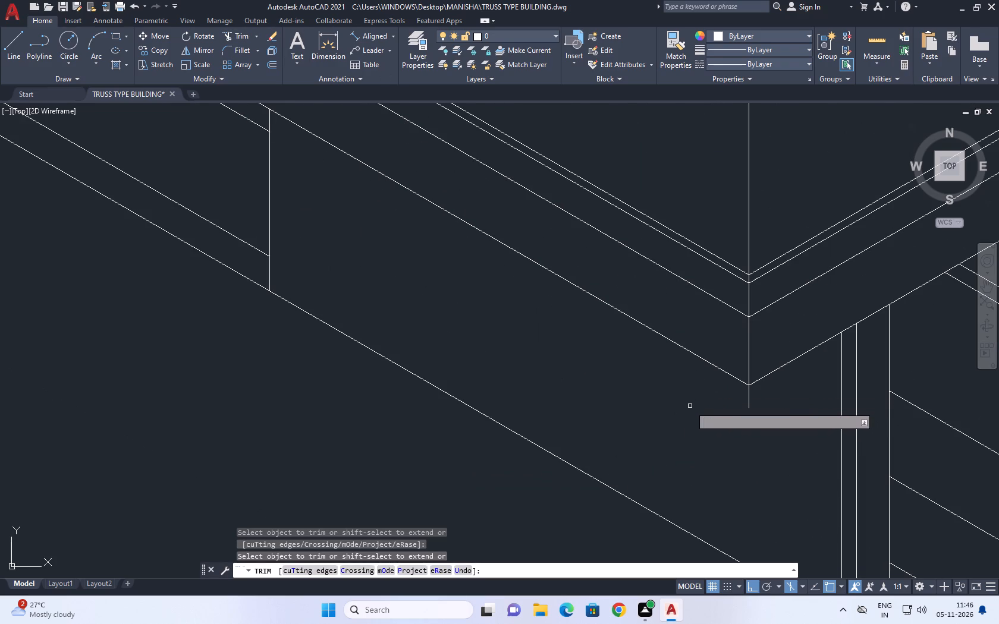
{"action": "left_click", "coordinate": [755, 400]}
{"action": "left_click", "coordinate": [729, 404]}
{"action": "right_click", "coordinate": [692, 412]}
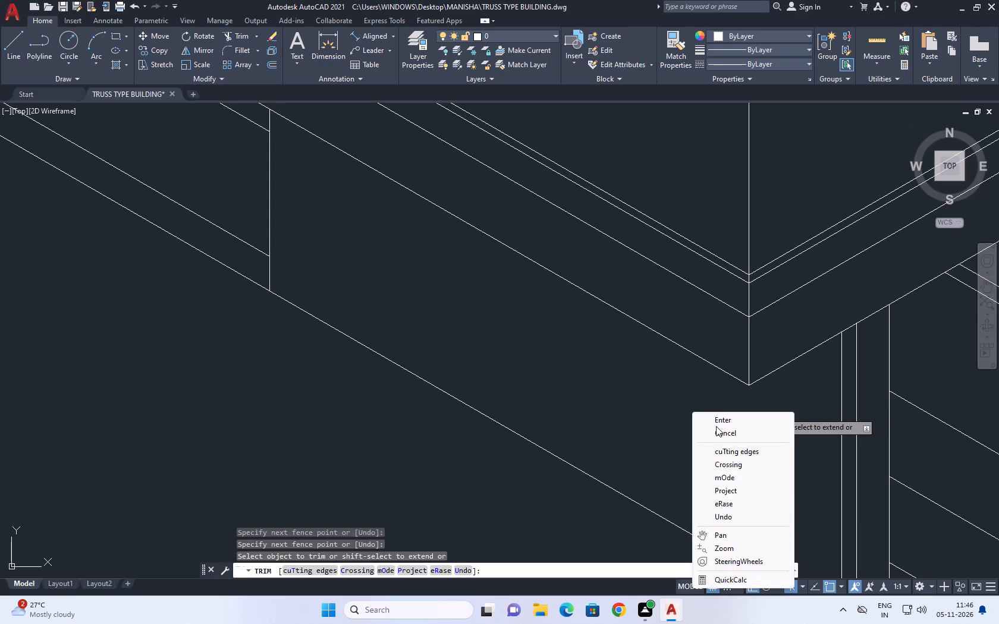
{"action": "left_click", "coordinate": [716, 426]}
Switch to the top isoplane and draw a line about 1.4 long at 330° from the lower window's inner bottom corner.
{"action": "scroll", "coordinate": [669, 440], "scroll_direction": "down", "scroll_amount": 2}
{"action": "middle_click_drag", "start_coordinate": [505, 355], "coordinate": [517, 367]}
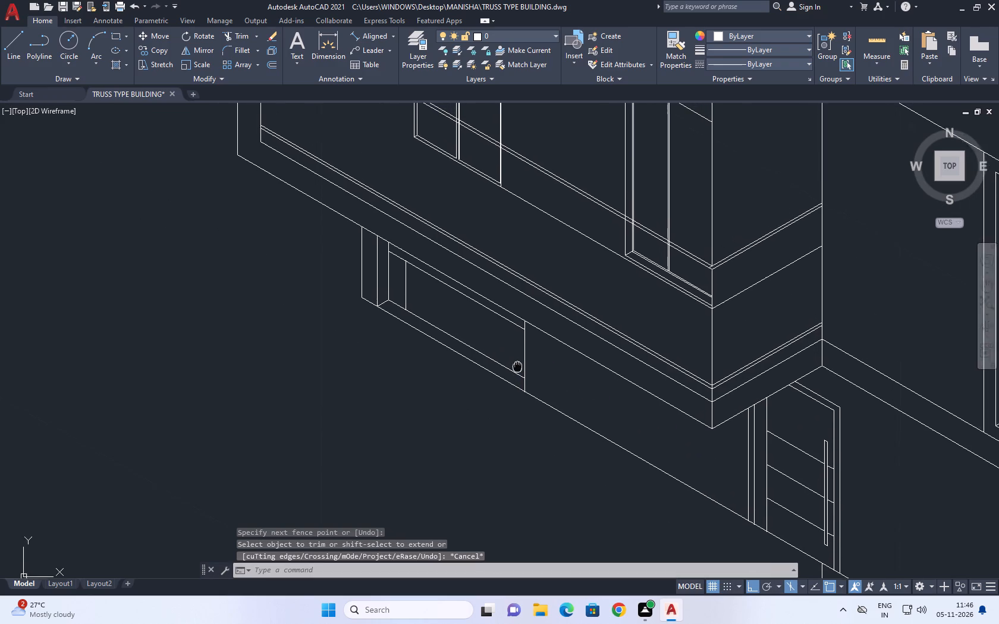
{"action": "middle_click_drag", "start_coordinate": [517, 367], "coordinate": [537, 391]}
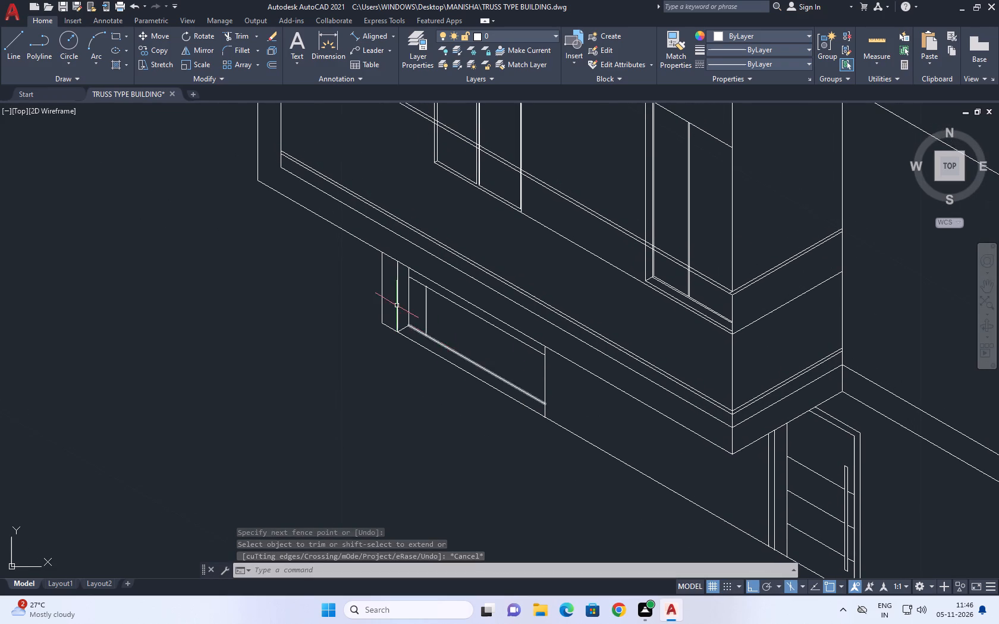
{"action": "left_click", "coordinate": [5, 49]}
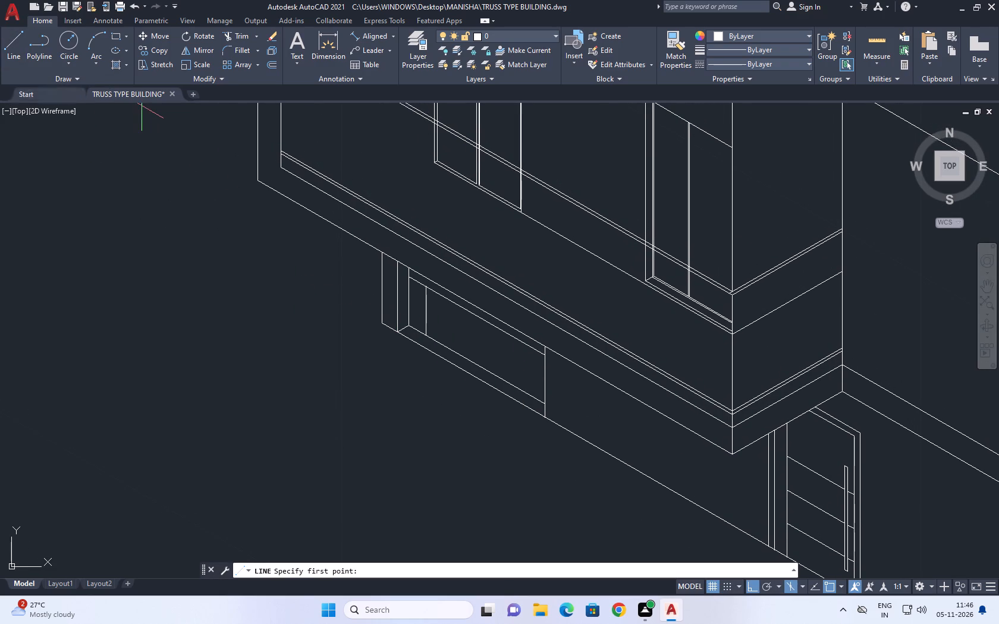
{"action": "left_click", "coordinate": [409, 325]}
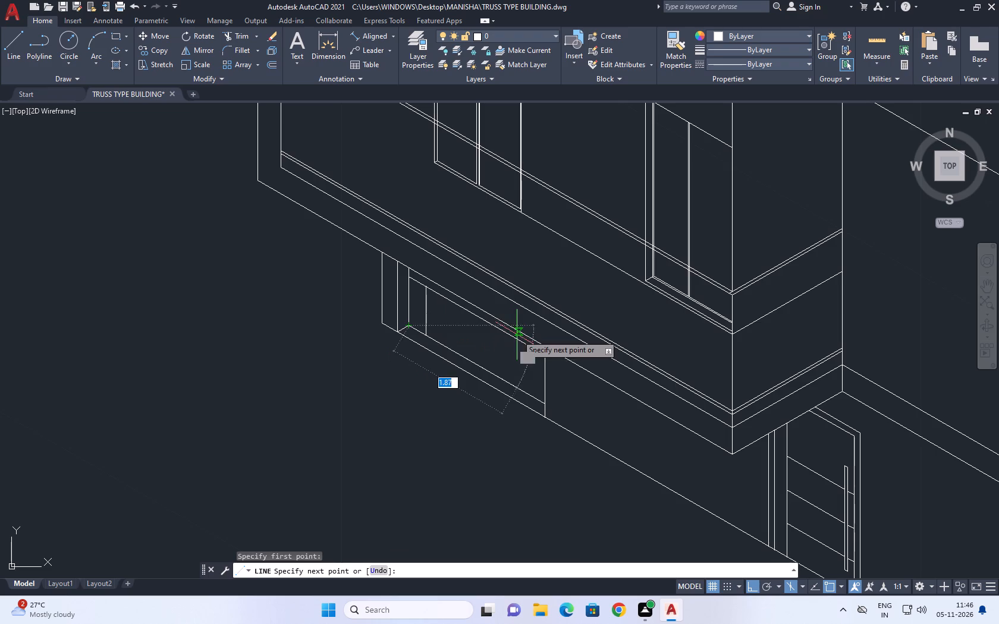
{"action": "scroll", "coordinate": [472, 308], "scroll_direction": "up", "scroll_amount": 2}
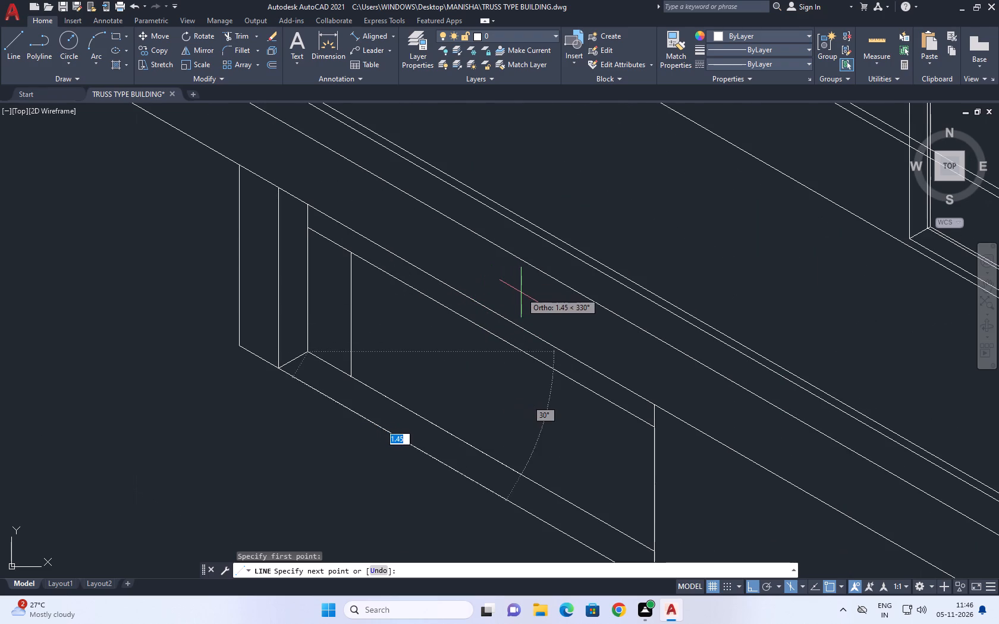
{"action": "key", "text": "F5"}
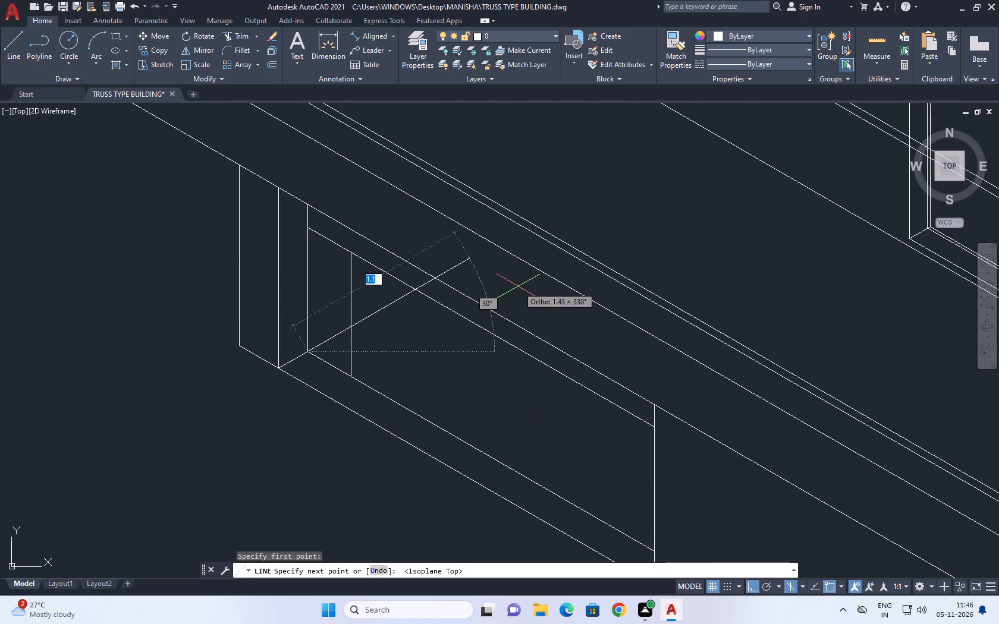
{"action": "left_click", "coordinate": [518, 286]}
{"action": "key", "text": "space"}
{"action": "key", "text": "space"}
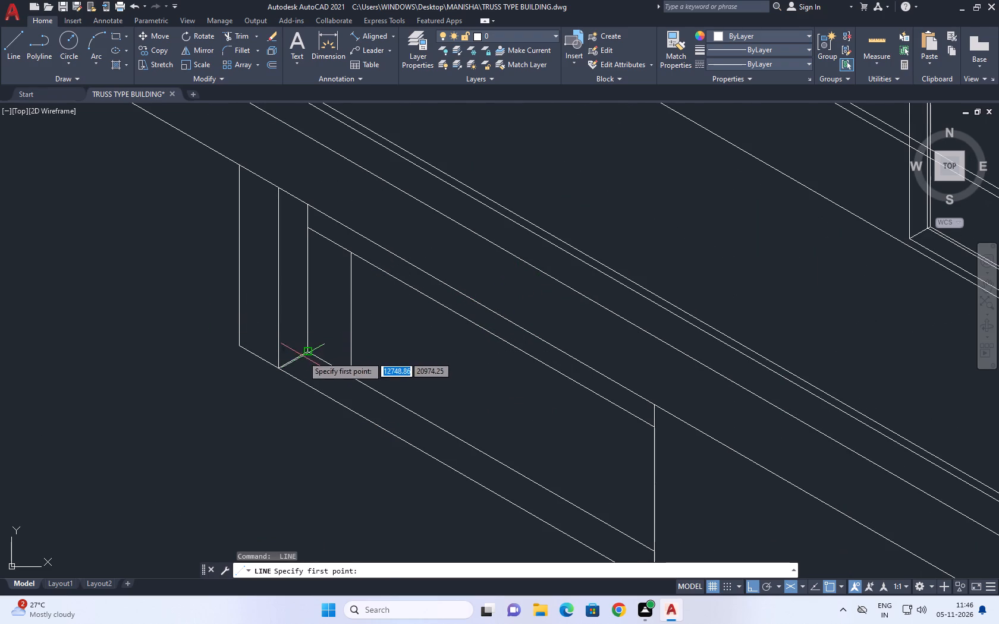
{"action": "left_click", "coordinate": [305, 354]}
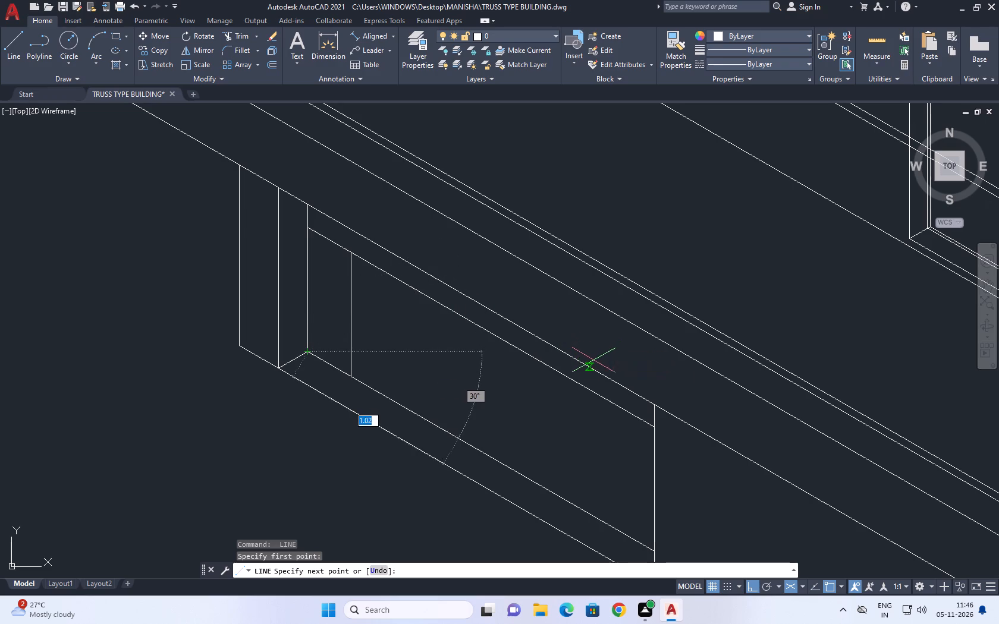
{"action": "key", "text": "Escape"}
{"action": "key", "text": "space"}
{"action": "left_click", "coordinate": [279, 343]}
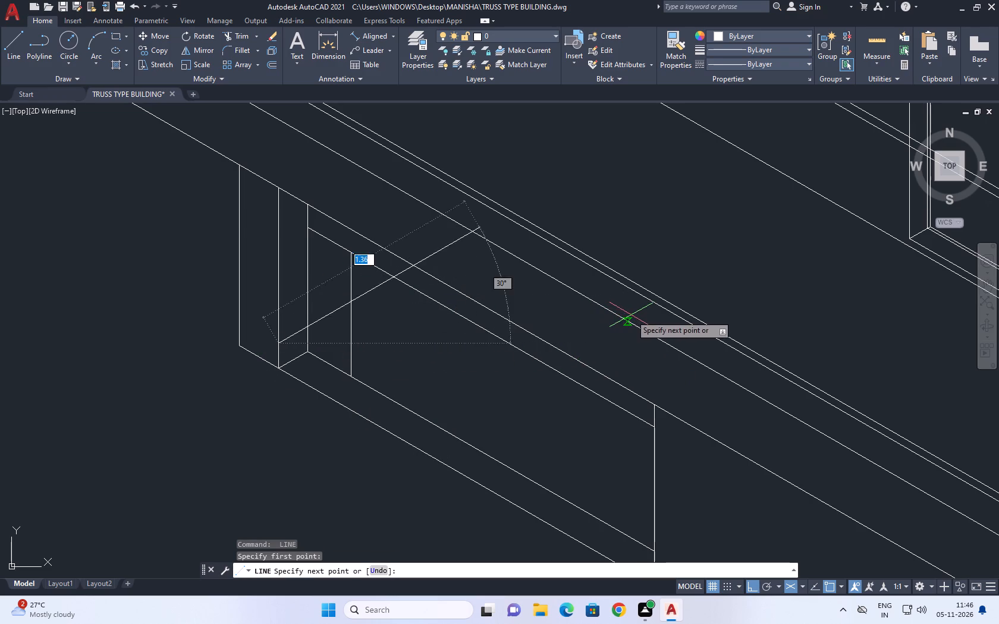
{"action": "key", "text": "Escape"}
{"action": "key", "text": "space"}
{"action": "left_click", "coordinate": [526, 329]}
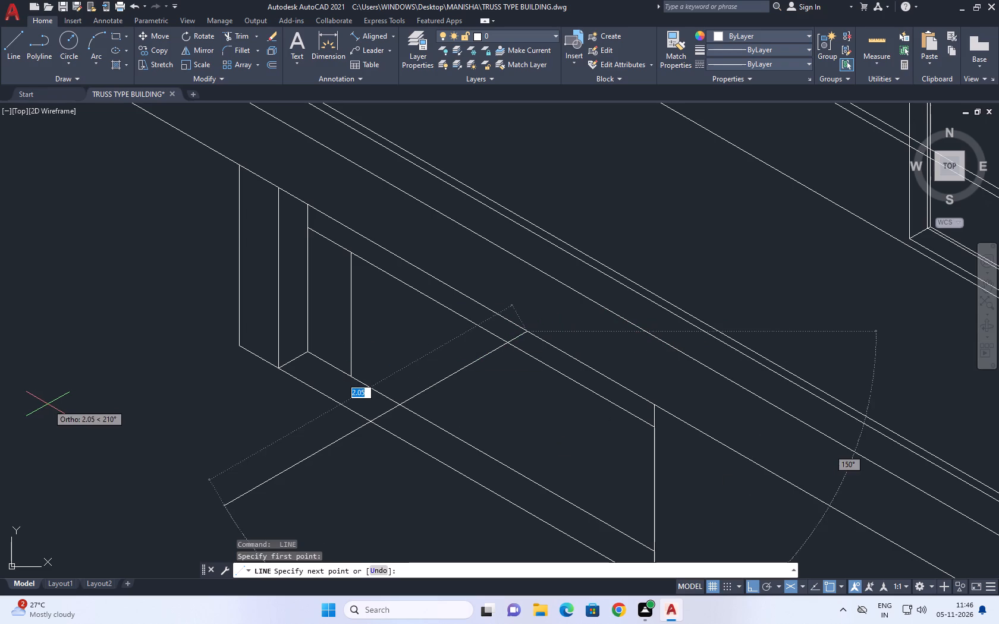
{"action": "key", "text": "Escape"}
Draw a construction line about 2.1 long at 30° from the lower window recess's outer bottom corner.
{"action": "scroll", "coordinate": [368, 371], "scroll_direction": "down", "scroll_amount": 2}
{"action": "middle_click_drag", "start_coordinate": [398, 425], "coordinate": [425, 397]}
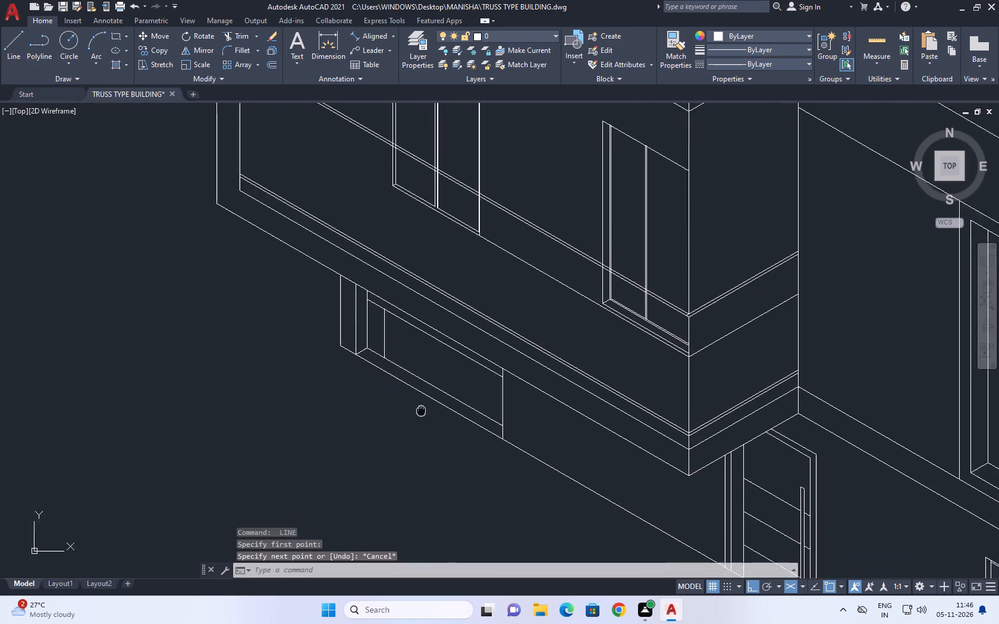
{"action": "middle_click_drag", "start_coordinate": [425, 397], "coordinate": [452, 324]}
{"action": "scroll", "coordinate": [470, 320], "scroll_direction": "down", "scroll_amount": 2}
{"action": "middle_click_drag", "start_coordinate": [508, 383], "coordinate": [495, 362]}
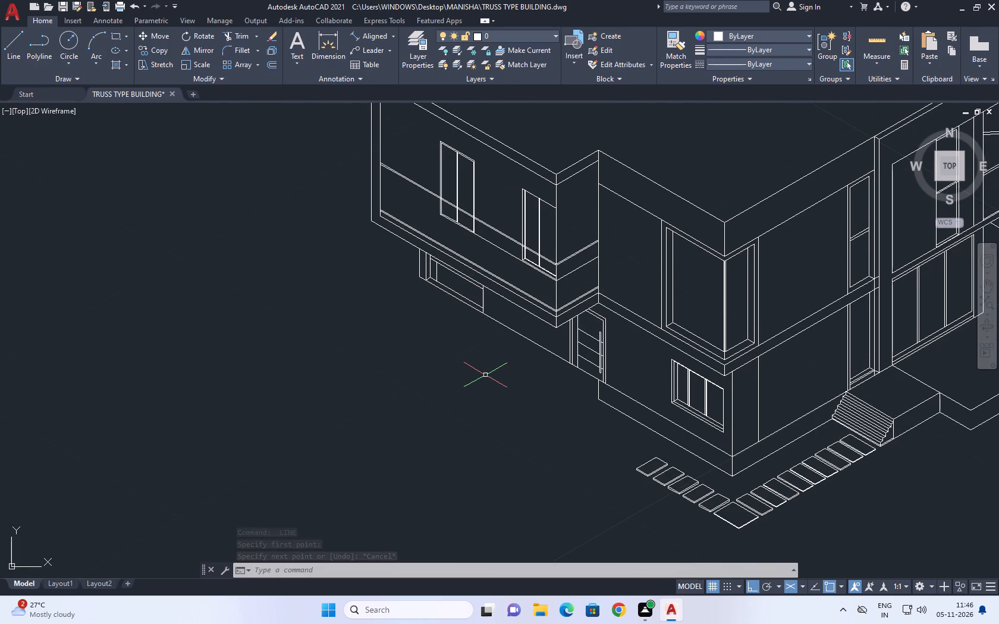
{"action": "scroll", "coordinate": [460, 298], "scroll_direction": "up", "scroll_amount": 1}
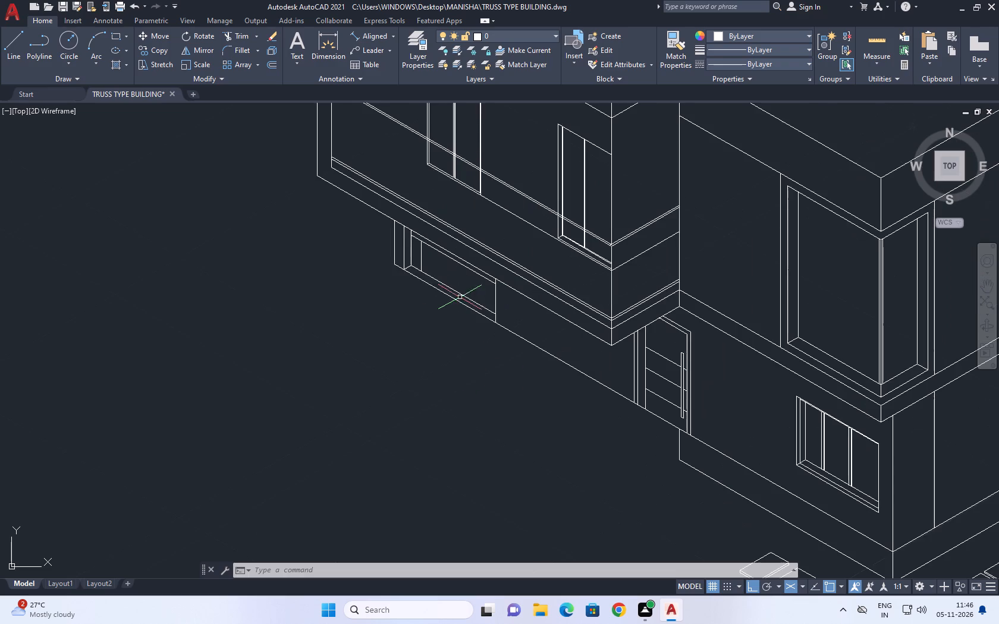
{"action": "middle_click_drag", "start_coordinate": [415, 288], "coordinate": [423, 308]}
{"action": "key", "text": "l"}
{"action": "key", "text": "space"}
{"action": "scroll", "coordinate": [401, 290], "scroll_direction": "up", "scroll_amount": 1}
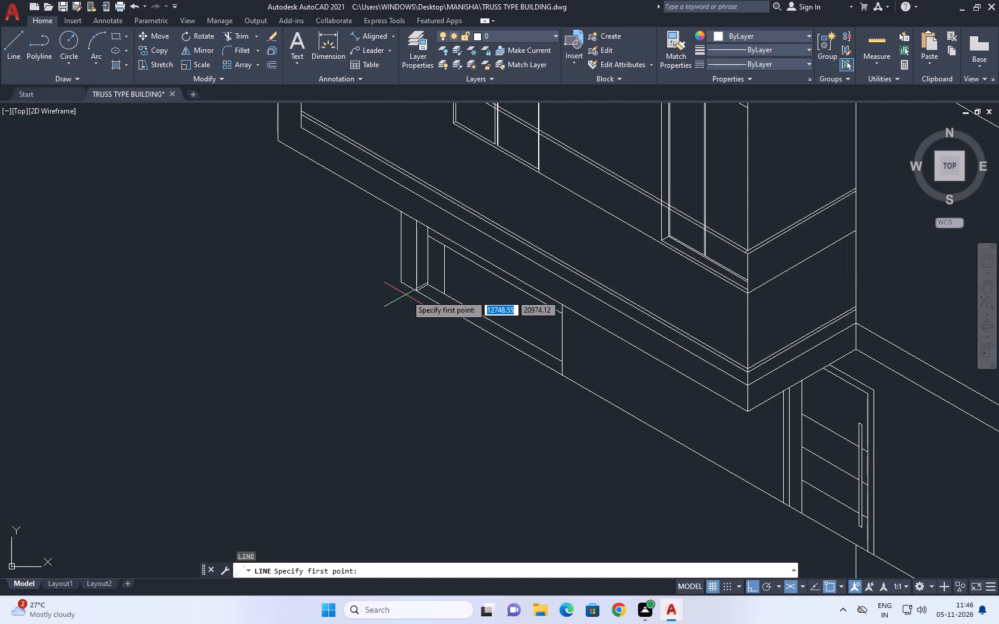
{"action": "left_click", "coordinate": [419, 289]}
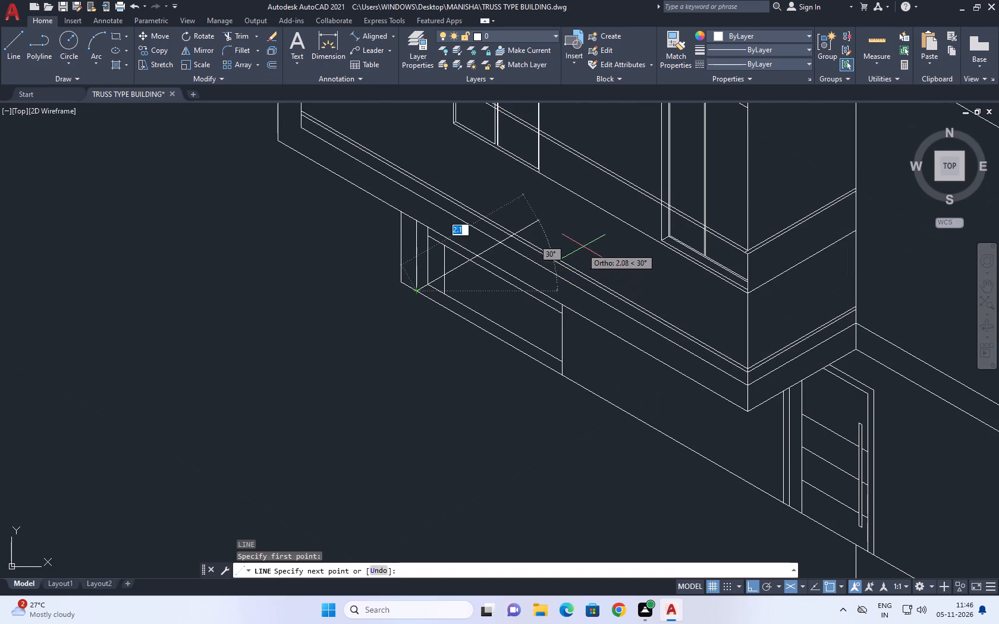
{"action": "left_click", "coordinate": [585, 244]}
{"action": "key", "text": "space"}
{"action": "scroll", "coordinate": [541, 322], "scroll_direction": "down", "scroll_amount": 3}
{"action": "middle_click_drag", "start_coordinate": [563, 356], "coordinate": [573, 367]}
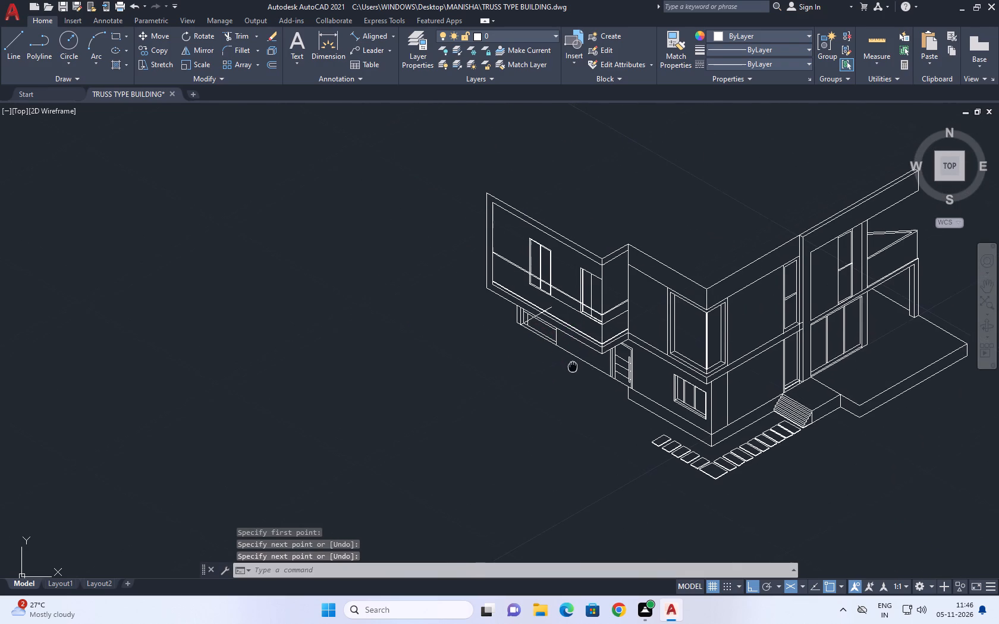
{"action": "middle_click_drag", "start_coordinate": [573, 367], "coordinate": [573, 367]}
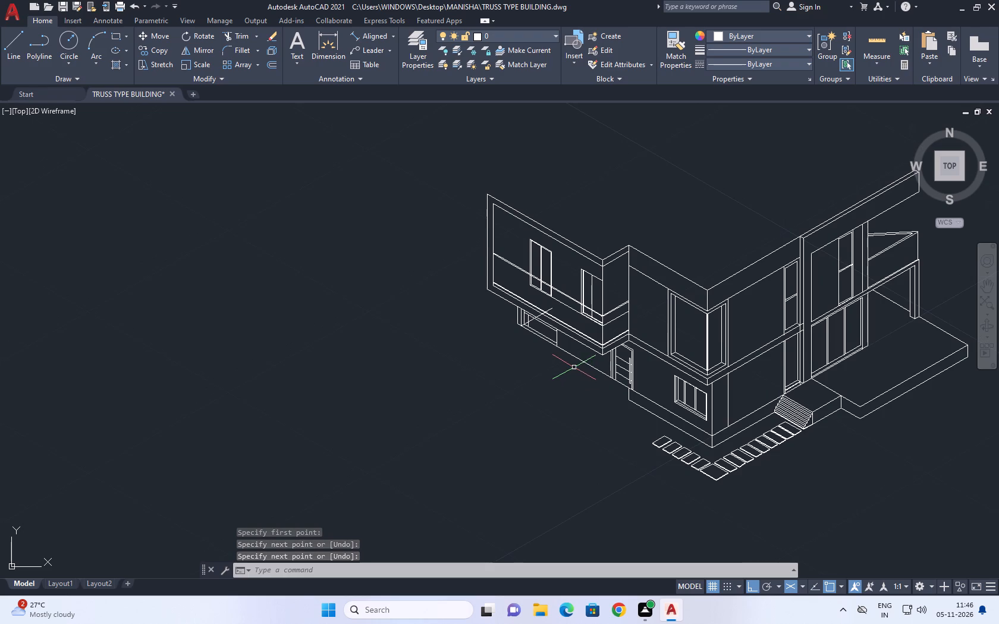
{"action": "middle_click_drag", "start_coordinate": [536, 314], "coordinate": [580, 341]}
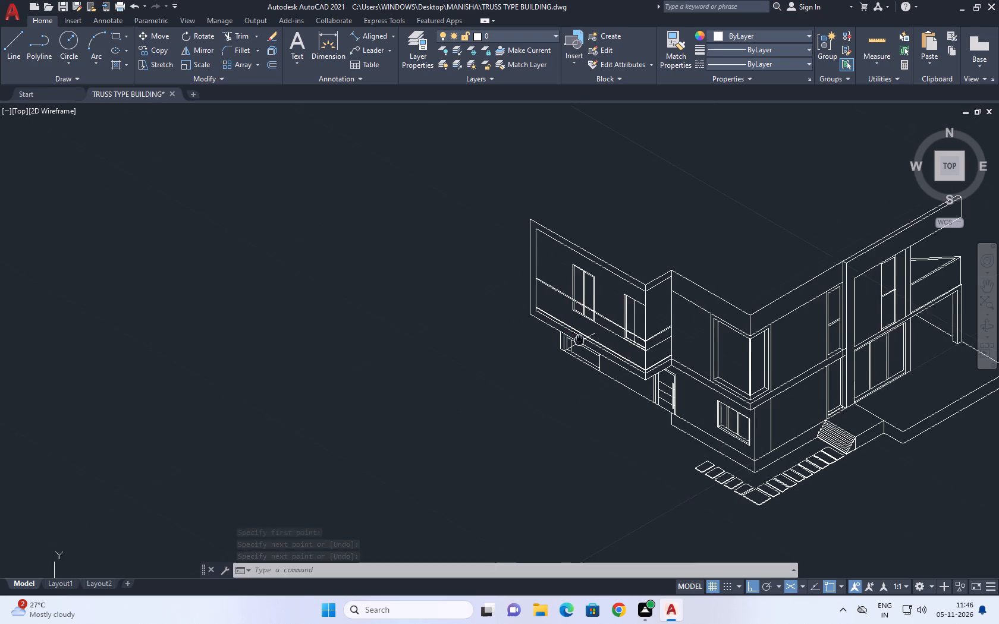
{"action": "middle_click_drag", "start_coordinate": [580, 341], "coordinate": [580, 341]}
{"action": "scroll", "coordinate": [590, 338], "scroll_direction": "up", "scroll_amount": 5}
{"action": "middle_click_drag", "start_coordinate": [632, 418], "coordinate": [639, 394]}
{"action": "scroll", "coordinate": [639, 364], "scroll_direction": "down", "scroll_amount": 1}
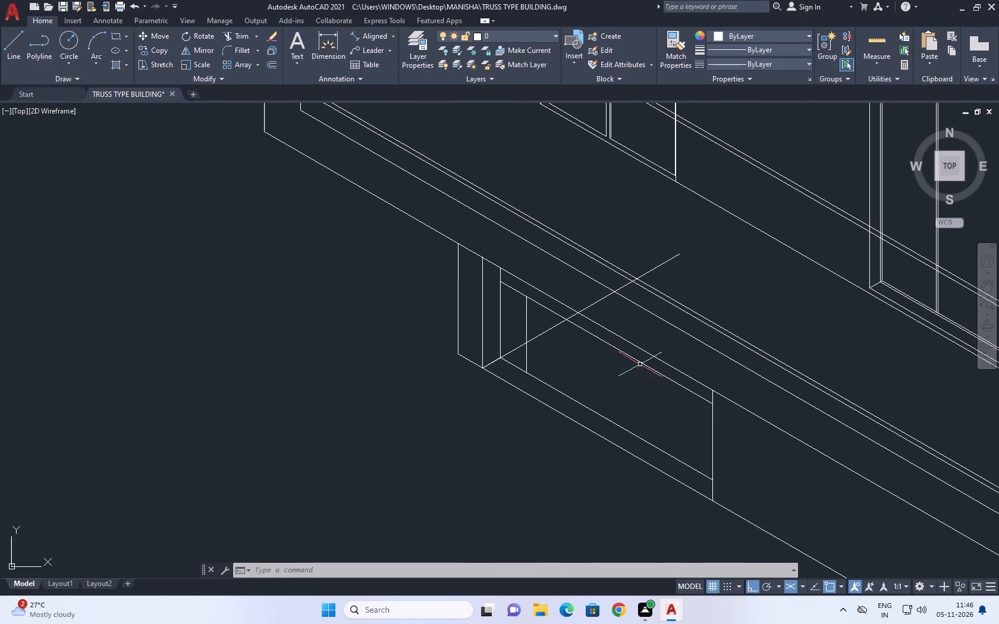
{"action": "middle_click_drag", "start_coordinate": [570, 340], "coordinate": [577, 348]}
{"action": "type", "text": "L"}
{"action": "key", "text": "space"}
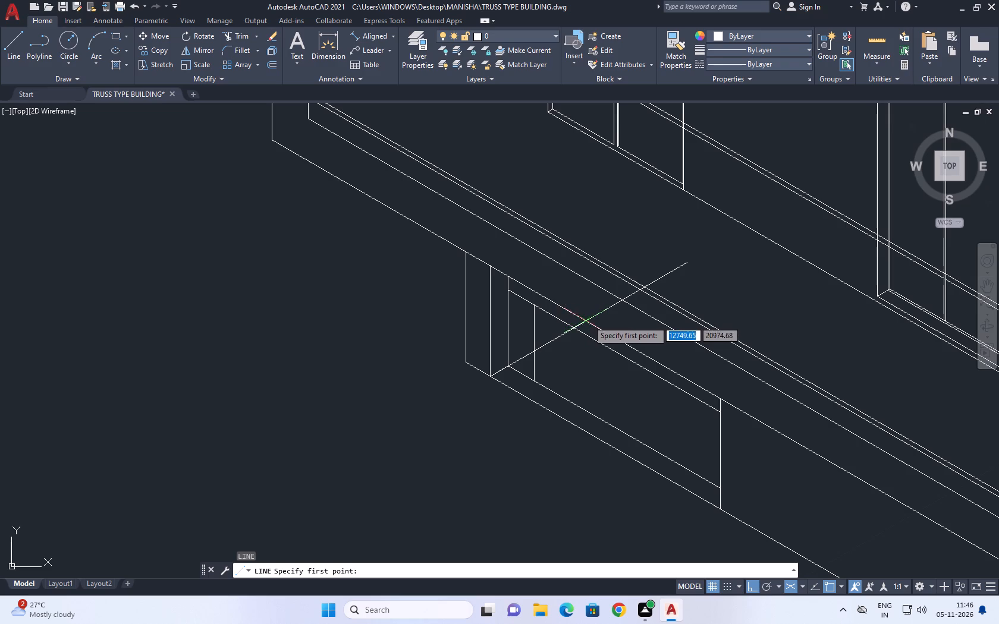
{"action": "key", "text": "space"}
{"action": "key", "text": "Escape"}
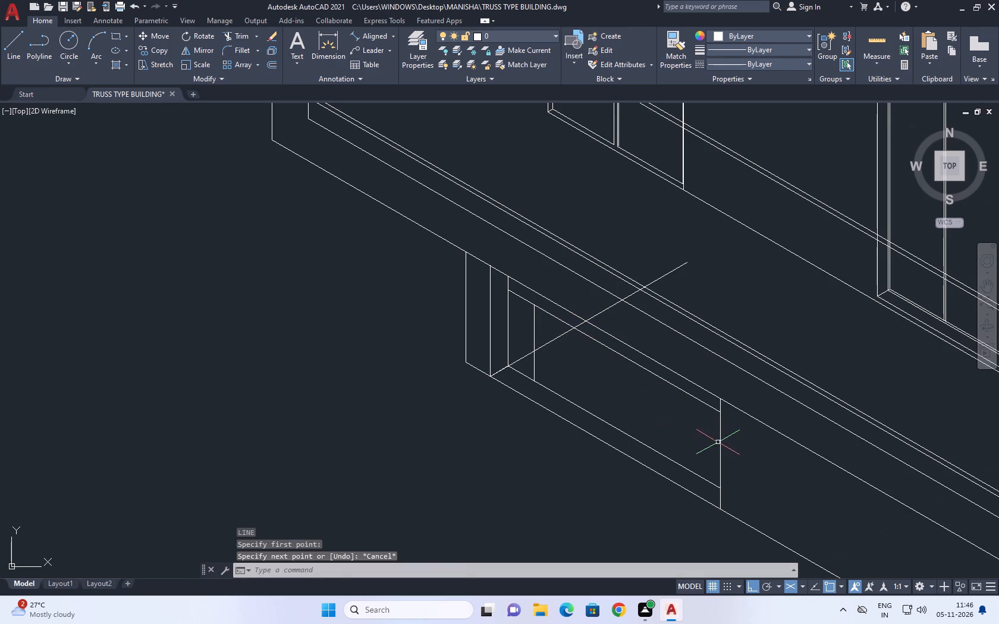
Move the lower window's far vertical edge to where the 30° construction line crosses the overhang's bottom edge.
{"action": "left_click", "coordinate": [722, 444]}
{"action": "left_click", "coordinate": [693, 440]}
{"action": "key", "text": "m"}
{"action": "key", "text": "space"}
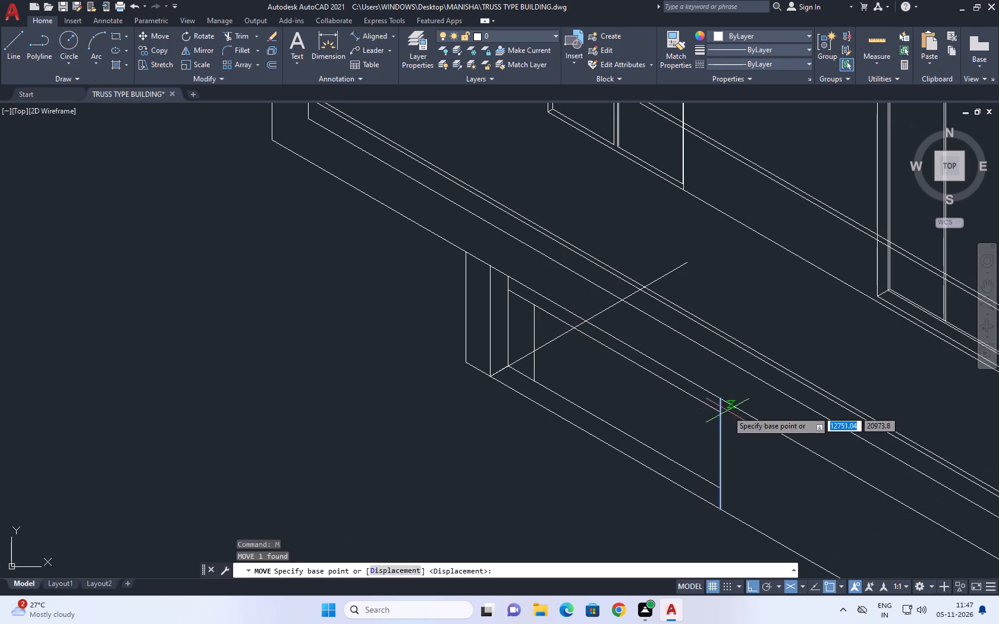
{"action": "left_click", "coordinate": [719, 398]}
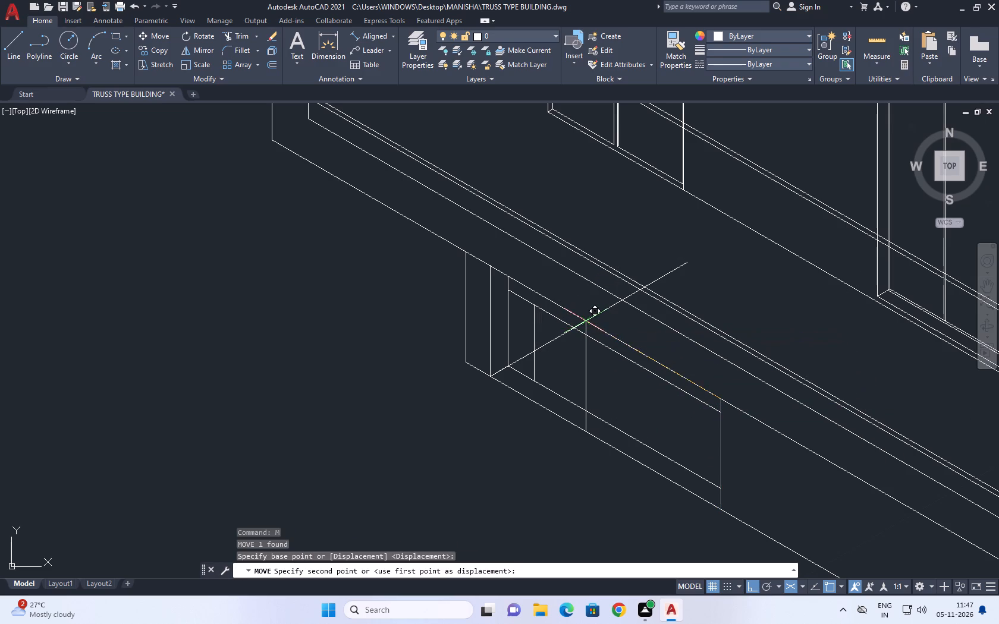
{"action": "left_click", "coordinate": [585, 321]}
Trim the 30° construction line inside the window opening and between the overhang's bottom edge and the line above it.
{"action": "type", "text": "TR"}
{"action": "key", "text": "space"}
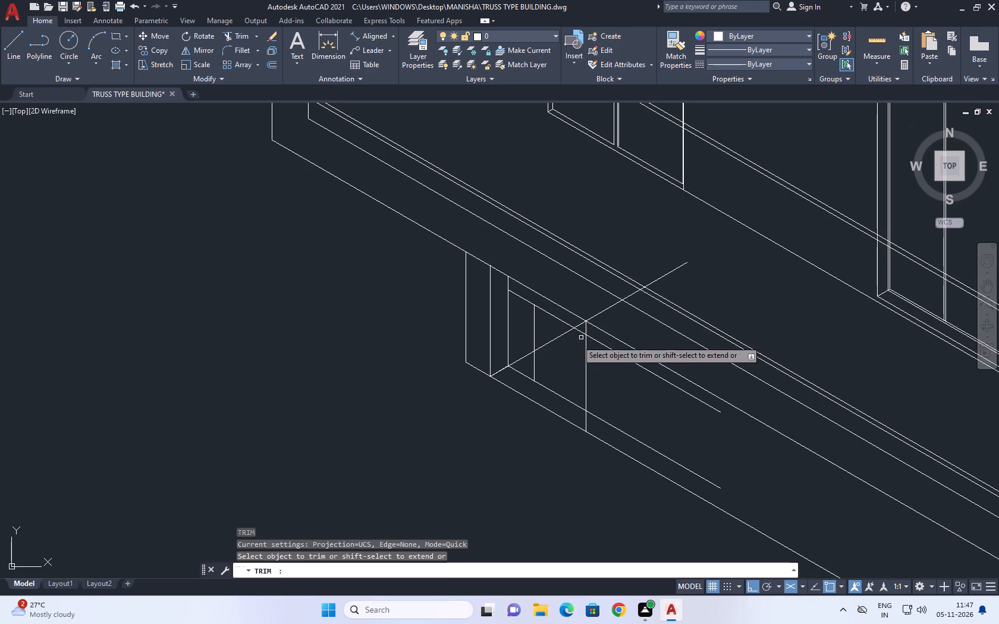
{"action": "left_click", "coordinate": [557, 338]}
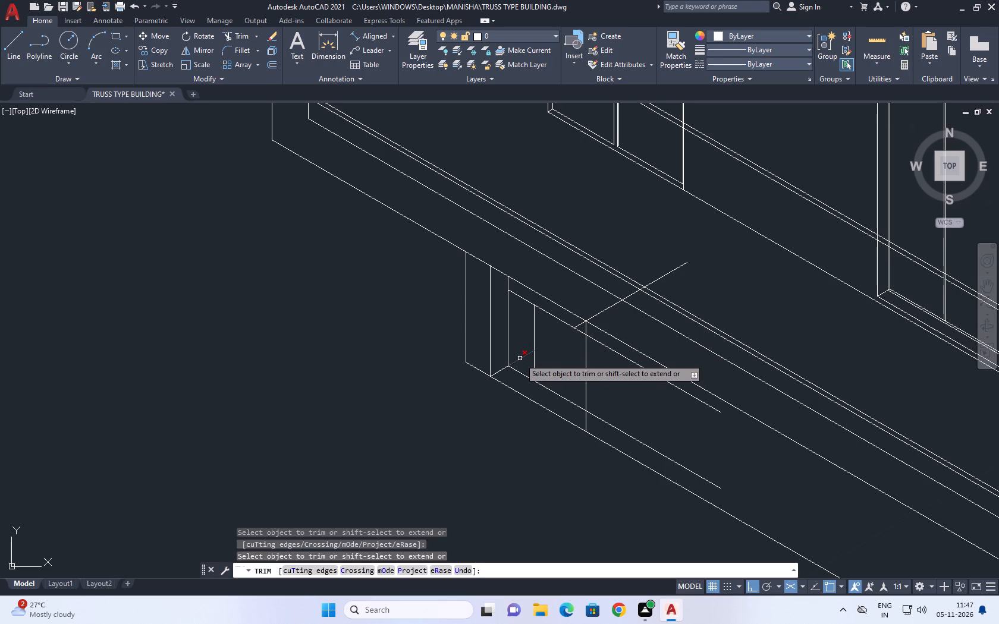
{"action": "left_click", "coordinate": [610, 310]}
{"action": "key", "text": "Escape"}
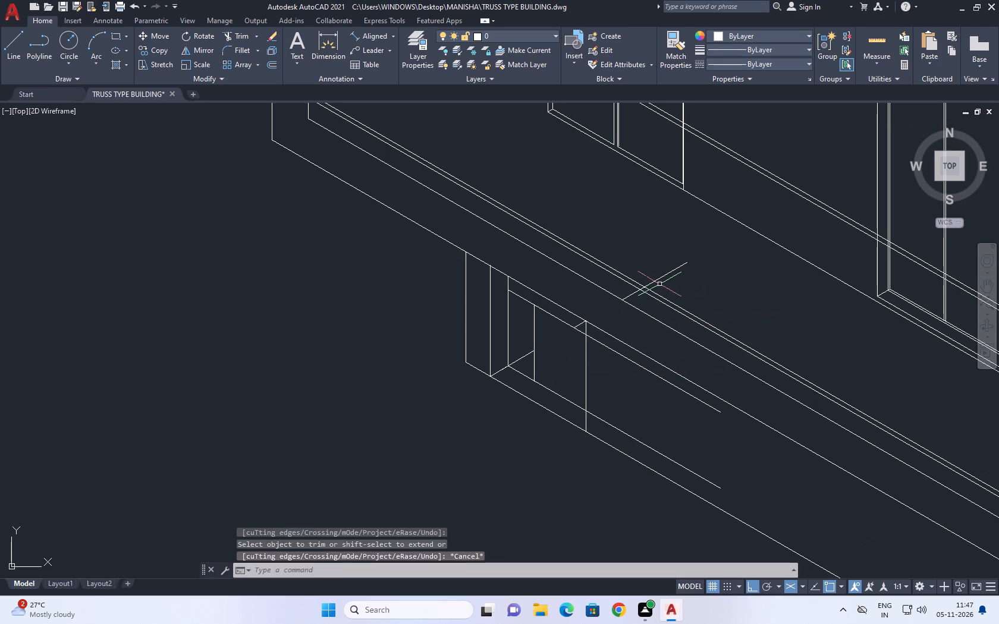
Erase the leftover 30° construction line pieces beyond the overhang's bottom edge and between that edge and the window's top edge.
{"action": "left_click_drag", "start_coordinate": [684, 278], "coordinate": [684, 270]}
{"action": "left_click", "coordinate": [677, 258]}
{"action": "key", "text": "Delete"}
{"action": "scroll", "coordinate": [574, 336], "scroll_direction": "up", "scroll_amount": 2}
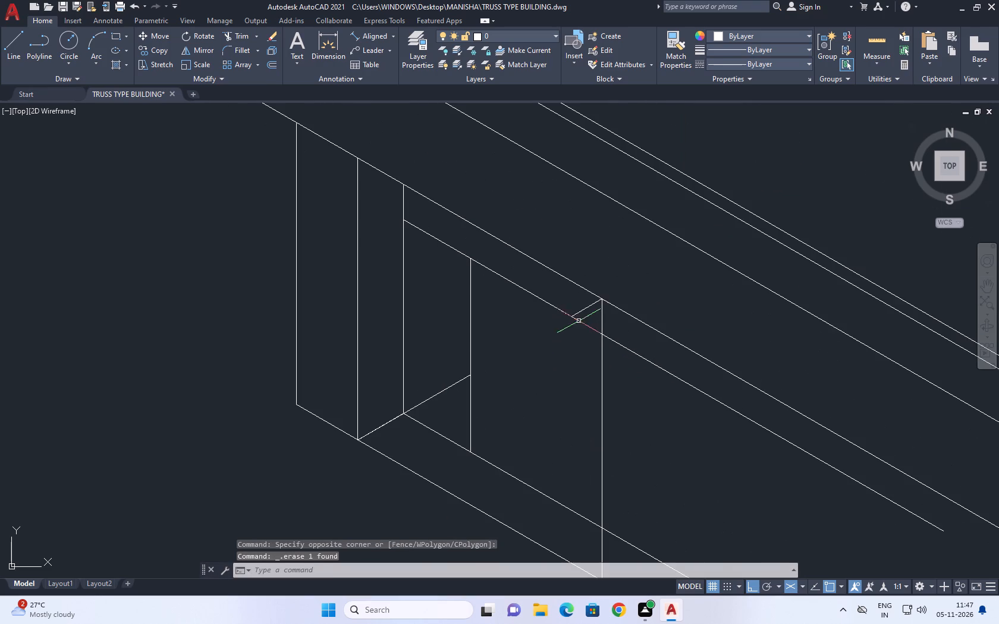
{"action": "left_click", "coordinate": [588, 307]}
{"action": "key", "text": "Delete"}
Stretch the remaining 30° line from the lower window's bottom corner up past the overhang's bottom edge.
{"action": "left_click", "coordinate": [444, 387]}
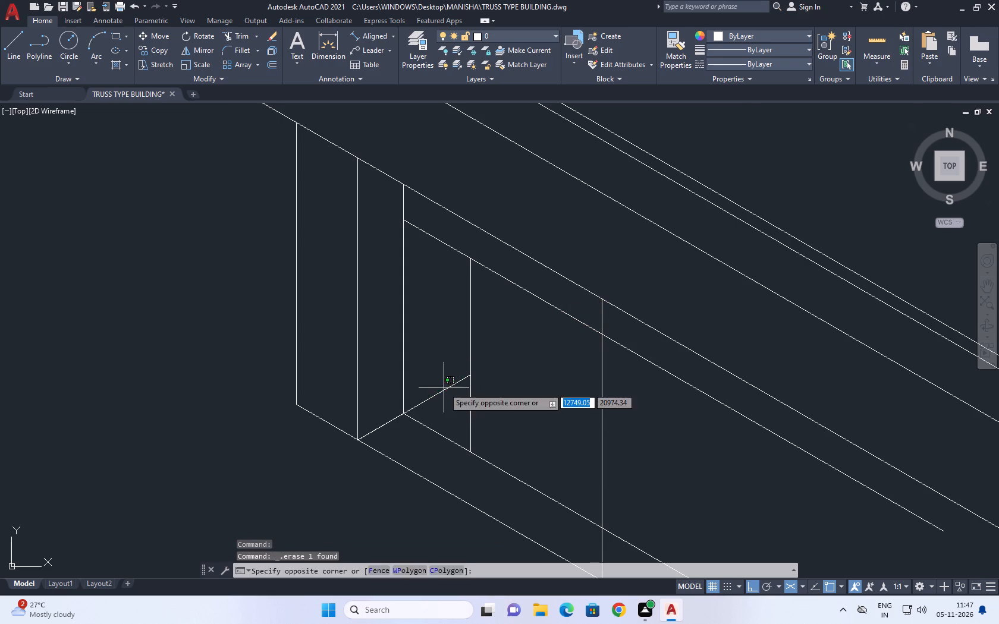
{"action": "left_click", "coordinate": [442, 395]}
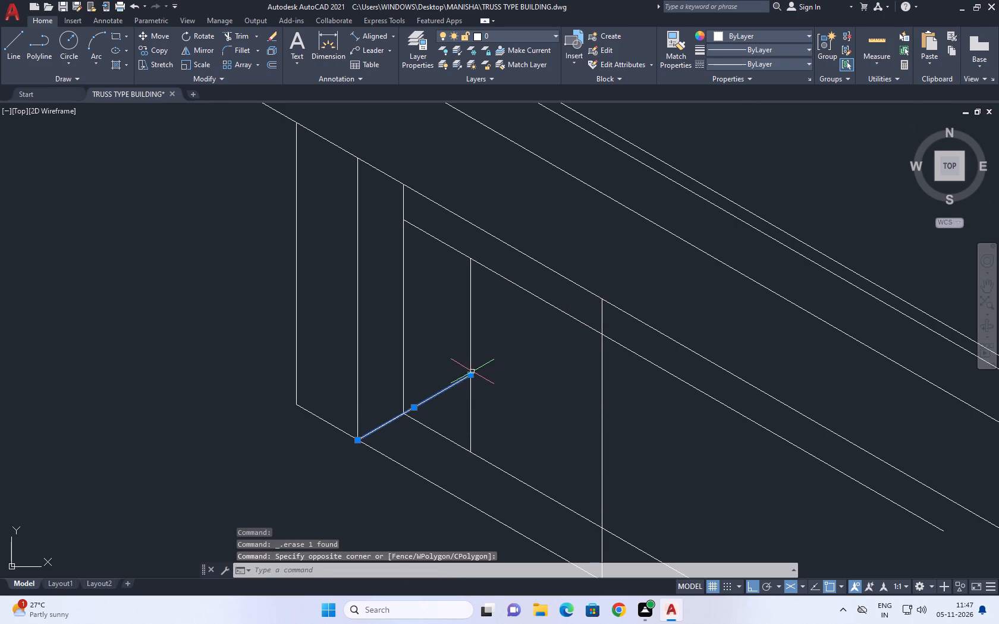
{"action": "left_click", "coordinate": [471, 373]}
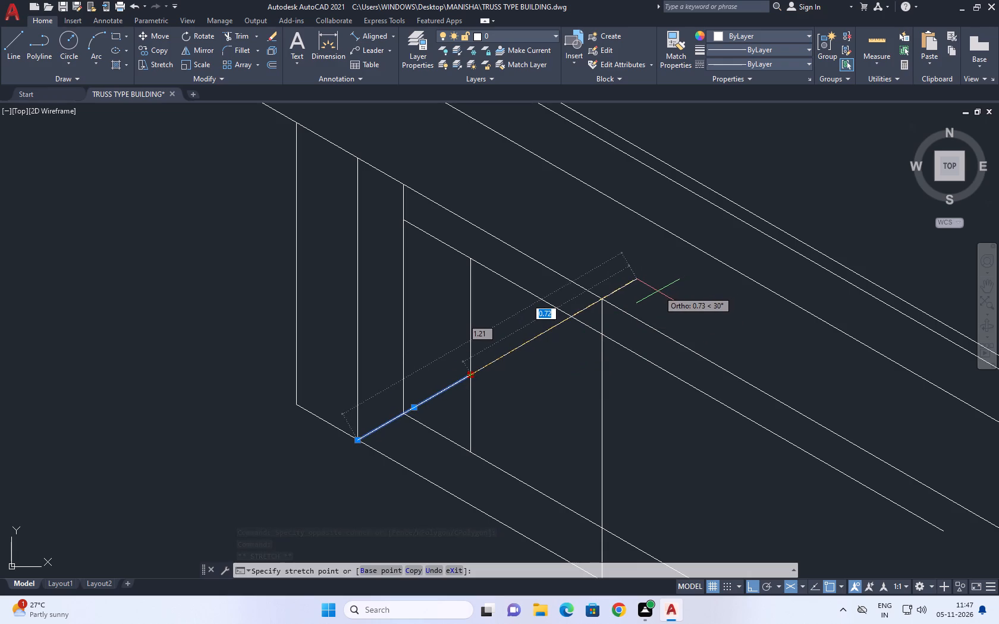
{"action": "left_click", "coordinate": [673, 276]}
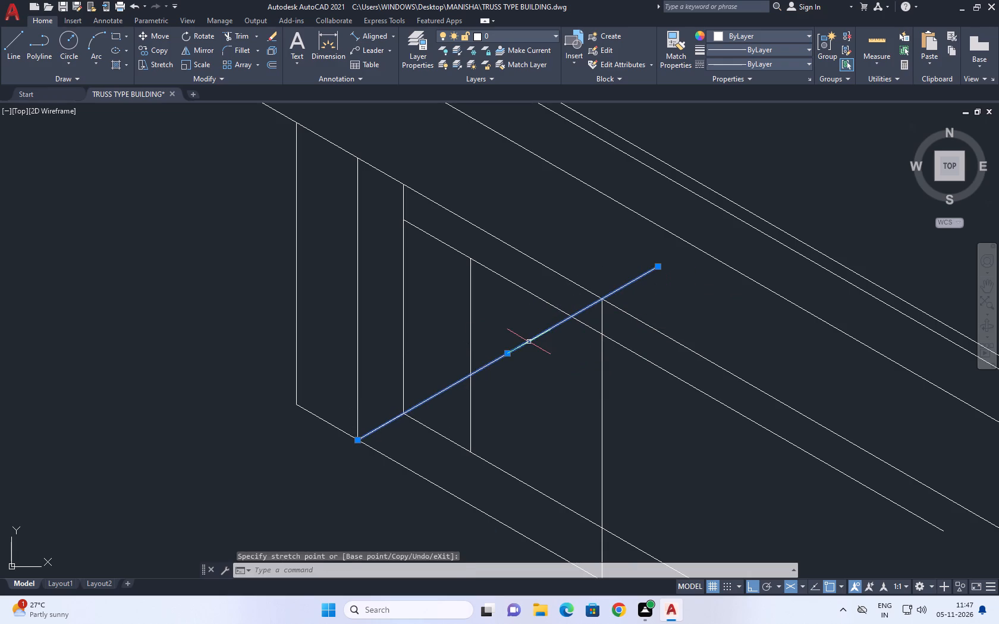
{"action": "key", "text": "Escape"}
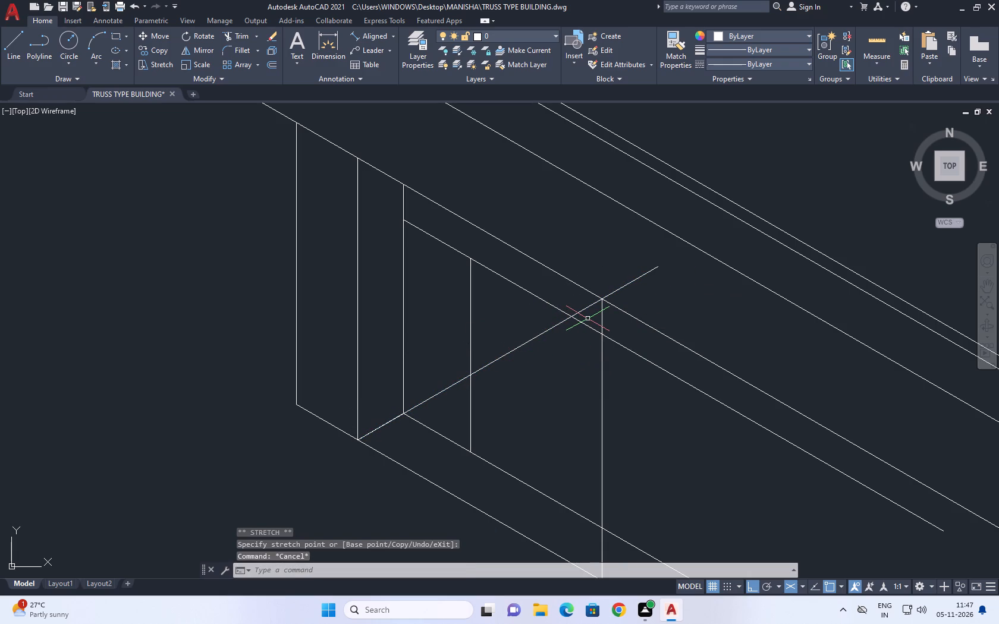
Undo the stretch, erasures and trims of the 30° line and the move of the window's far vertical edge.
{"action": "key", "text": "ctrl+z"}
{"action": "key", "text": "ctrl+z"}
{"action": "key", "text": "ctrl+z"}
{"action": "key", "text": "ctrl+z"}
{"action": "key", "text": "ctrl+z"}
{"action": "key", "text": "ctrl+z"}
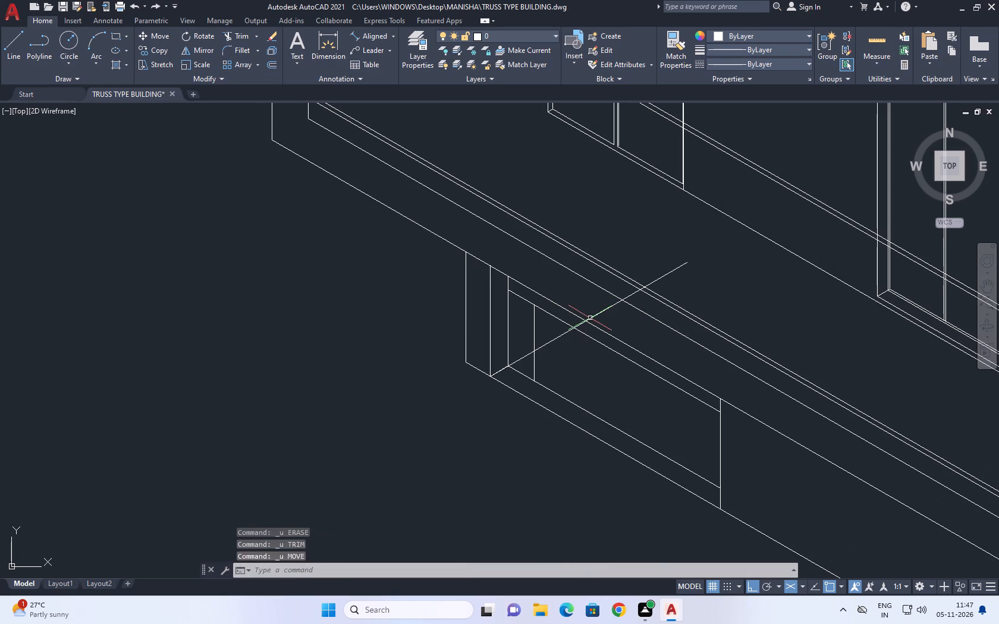
Shorten the 30° construction line so its far end lies at the lower window opening's top edge.
{"action": "left_click", "coordinate": [623, 310]}
{"action": "left_click", "coordinate": [607, 303]}
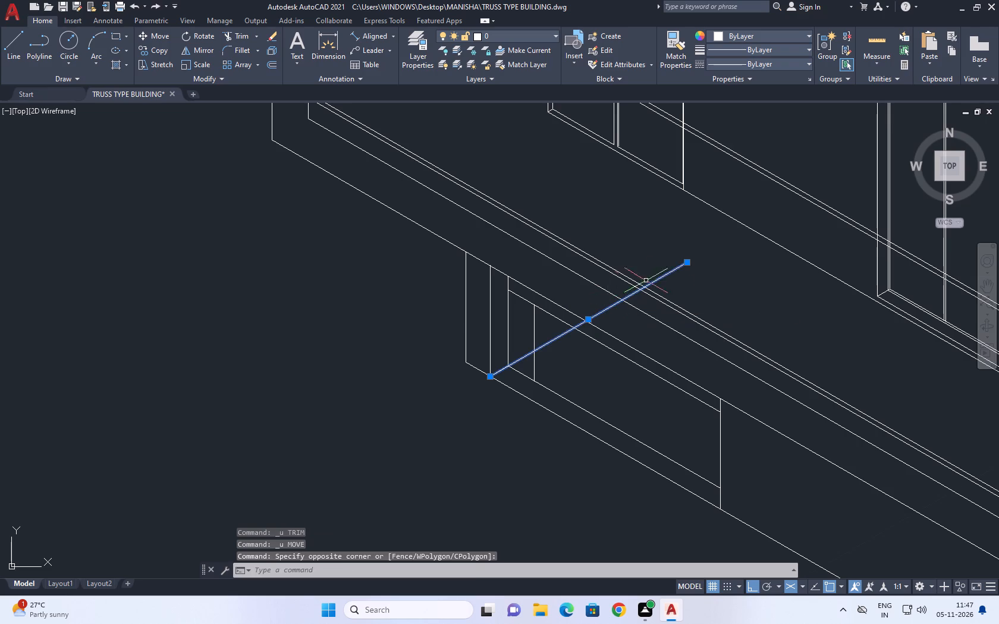
{"action": "left_click", "coordinate": [686, 266]}
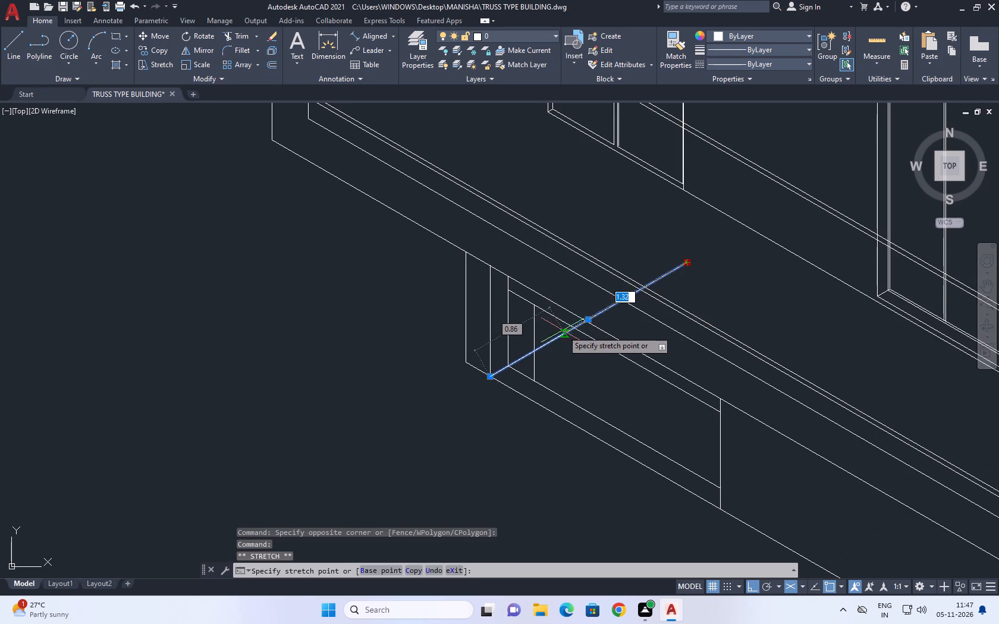
{"action": "left_click", "coordinate": [576, 330]}
{"action": "key", "text": "Escape"}
Trim the 30° construction line between the window recess's outer and inner bottom corners.
{"action": "scroll", "coordinate": [510, 363], "scroll_direction": "up", "scroll_amount": 1}
{"action": "middle_click_drag", "start_coordinate": [487, 390], "coordinate": [494, 396]}
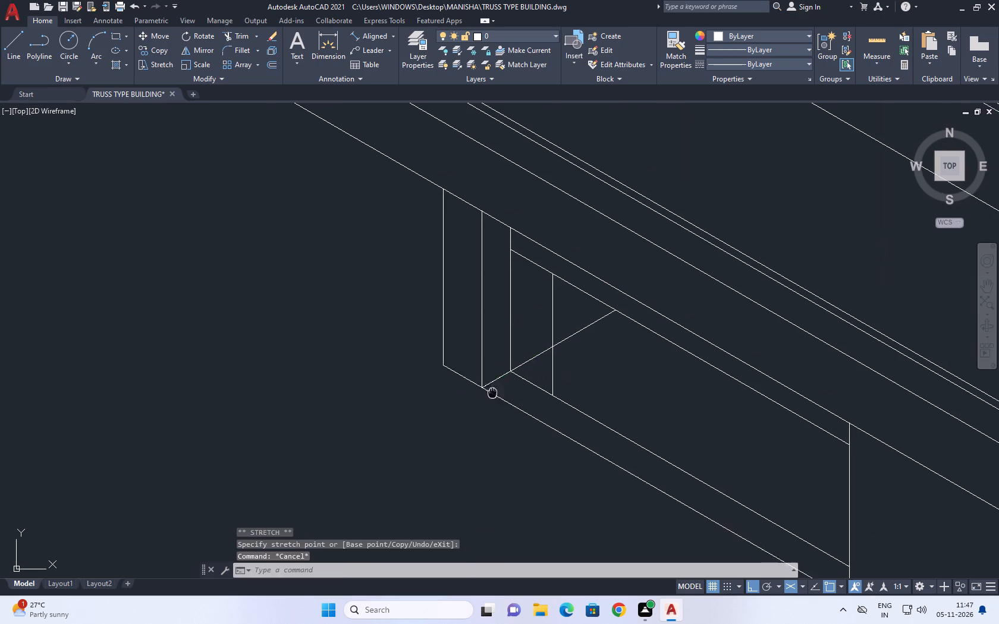
{"action": "middle_click_drag", "start_coordinate": [494, 396], "coordinate": [496, 405]}
{"action": "type", "text": "TR"}
{"action": "key", "text": "space"}
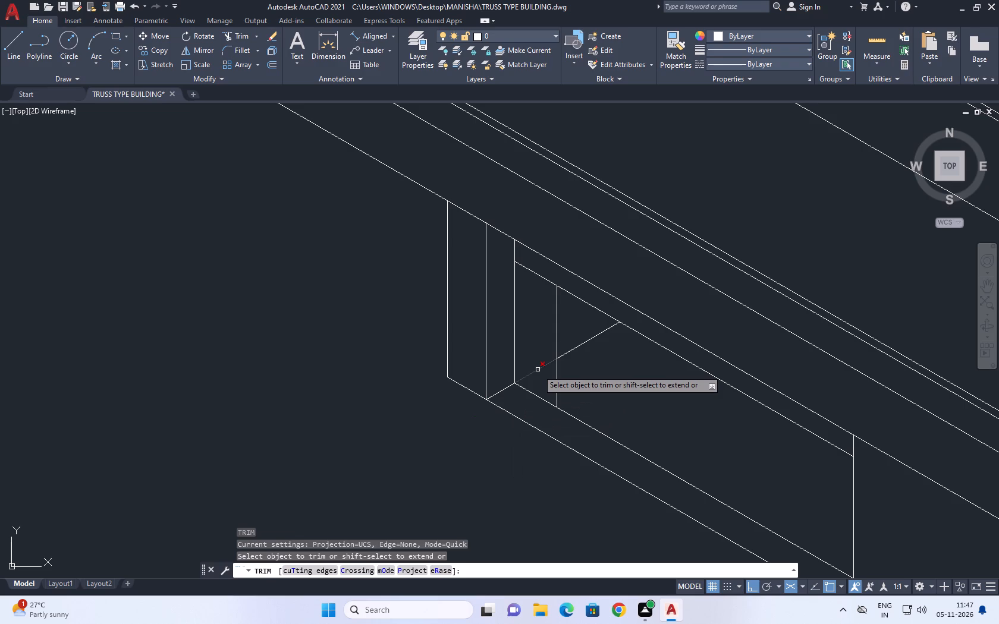
{"action": "left_click", "coordinate": [556, 381]}
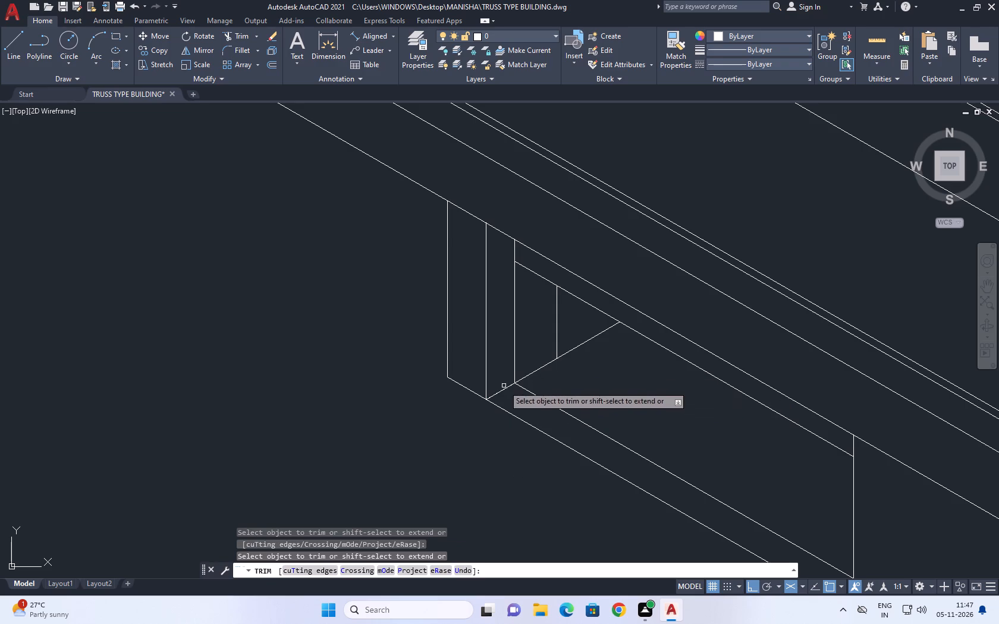
{"action": "scroll", "coordinate": [598, 405], "scroll_direction": "down", "scroll_amount": 1}
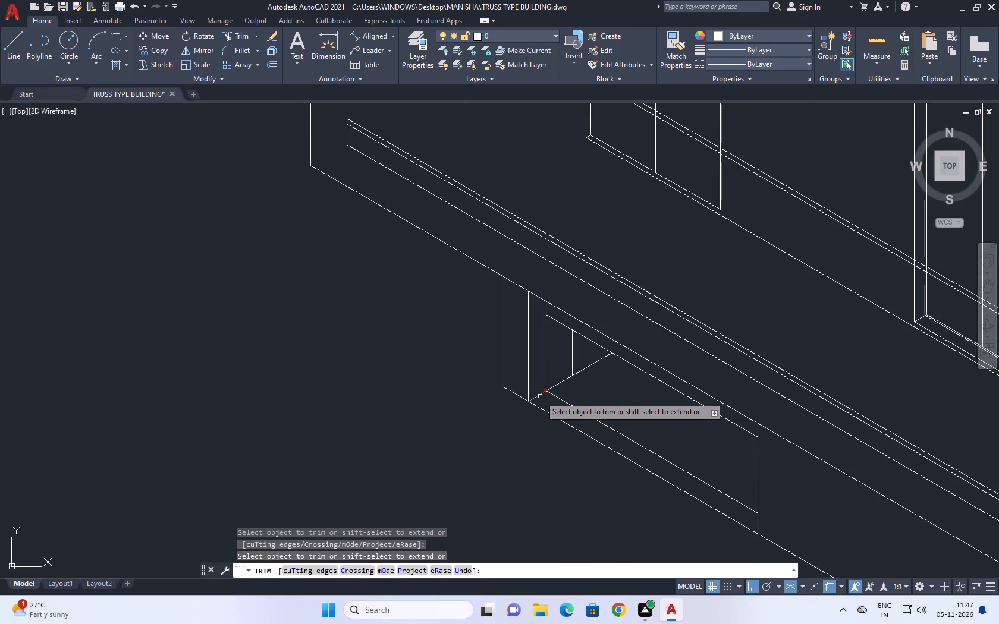
{"action": "key", "text": "ctrl+z"}
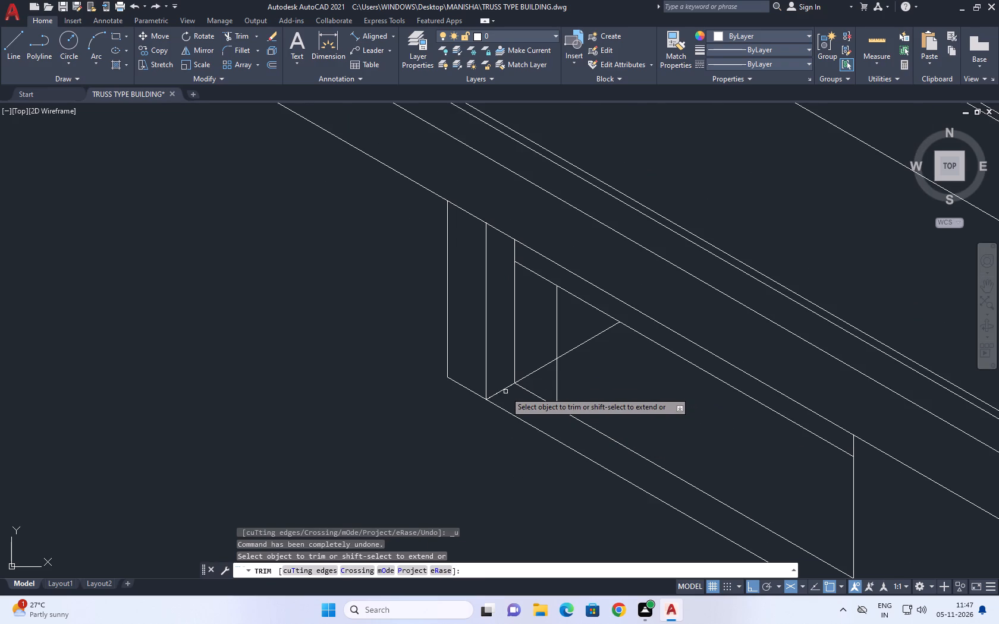
{"action": "left_click", "coordinate": [504, 390]}
{"action": "left_click", "coordinate": [504, 386]}
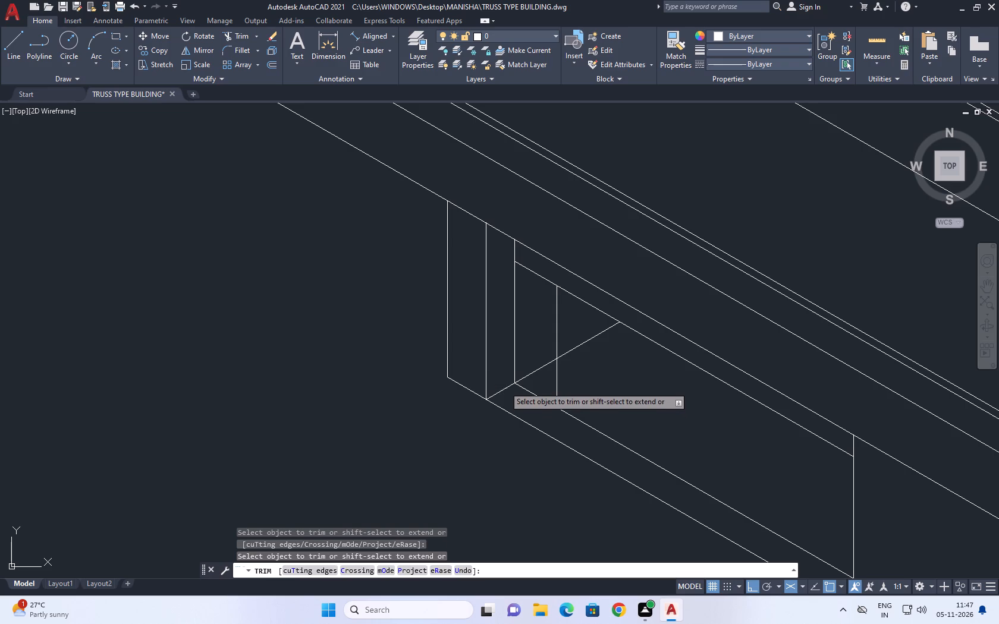
{"action": "left_click", "coordinate": [506, 370]}
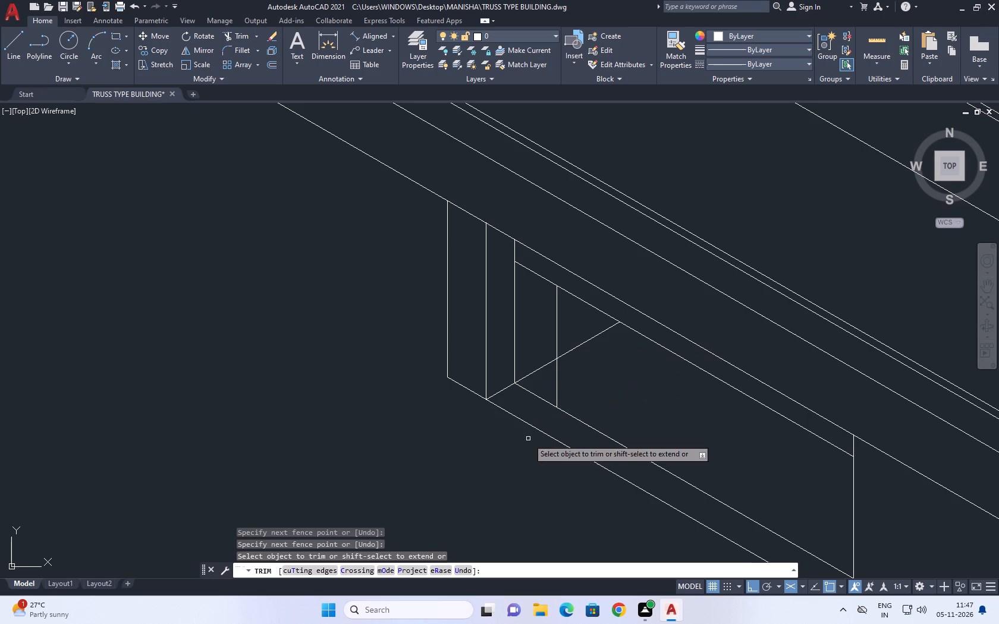
{"action": "right_click", "coordinate": [643, 272]}
{"action": "left_click", "coordinate": [681, 294]}
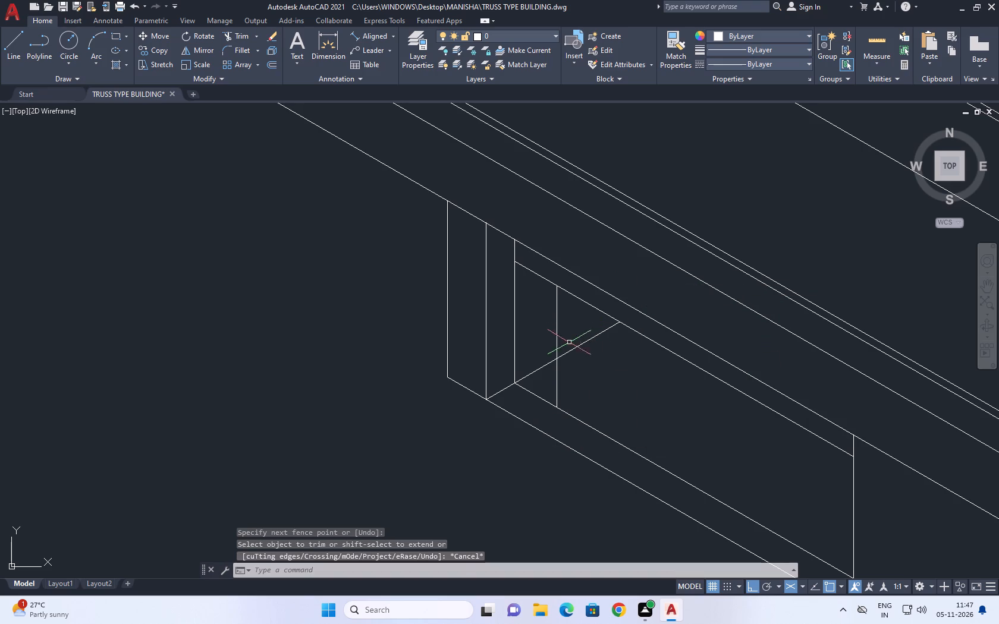
Copy the vertical line inside the window opening a short distance along the opening's top edge, away from the near jamb.
{"action": "left_click", "coordinate": [565, 316]}
{"action": "left_click", "coordinate": [557, 311]}
{"action": "left_click", "coordinate": [555, 310]}
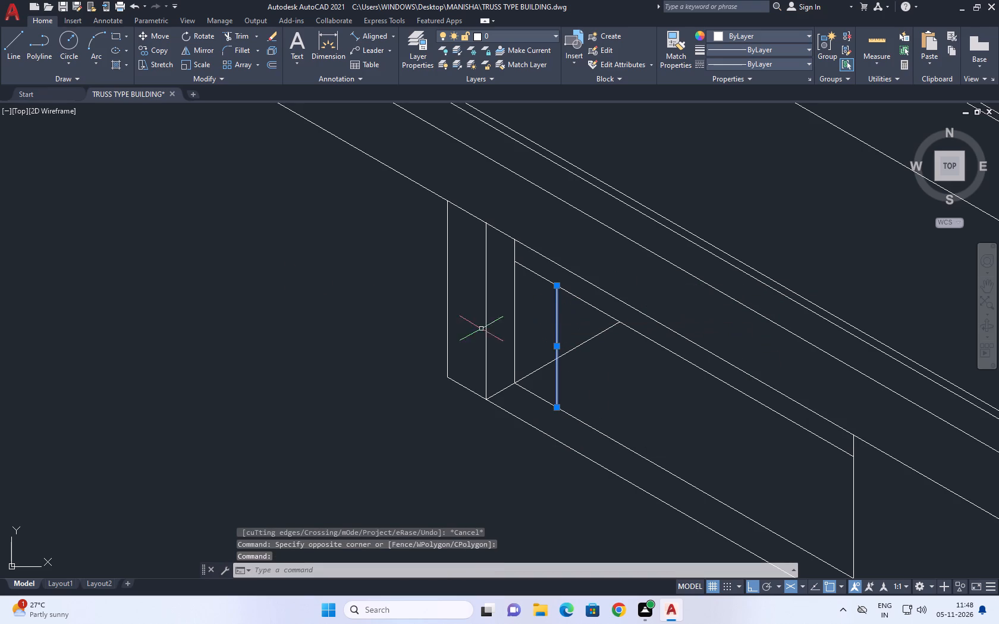
{"action": "left_click", "coordinate": [158, 49]}
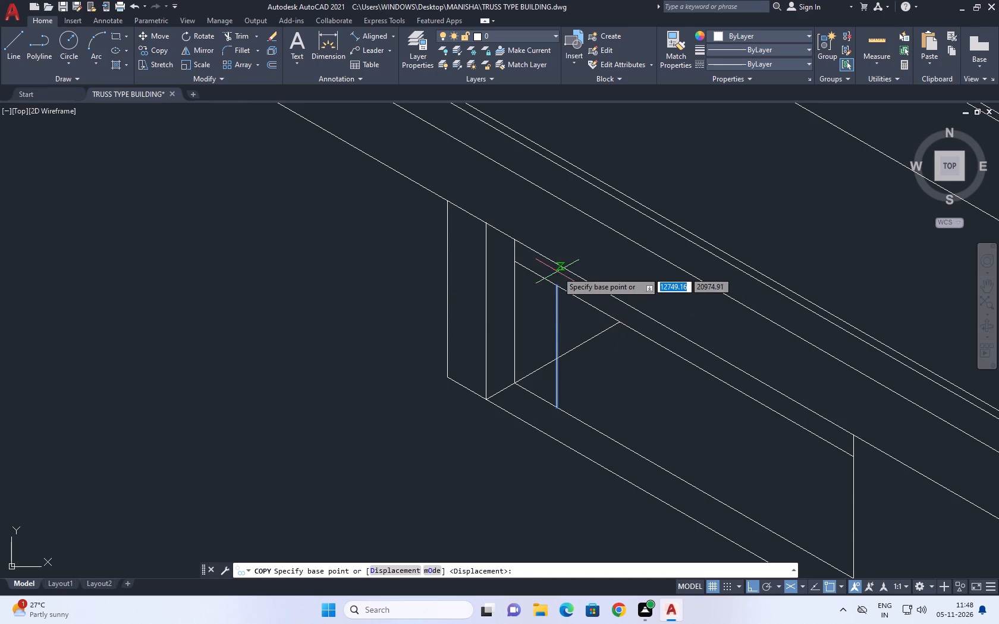
{"action": "left_click", "coordinate": [557, 285]}
{"action": "left_click", "coordinate": [568, 292]}
{"action": "right_click", "coordinate": [624, 260]}
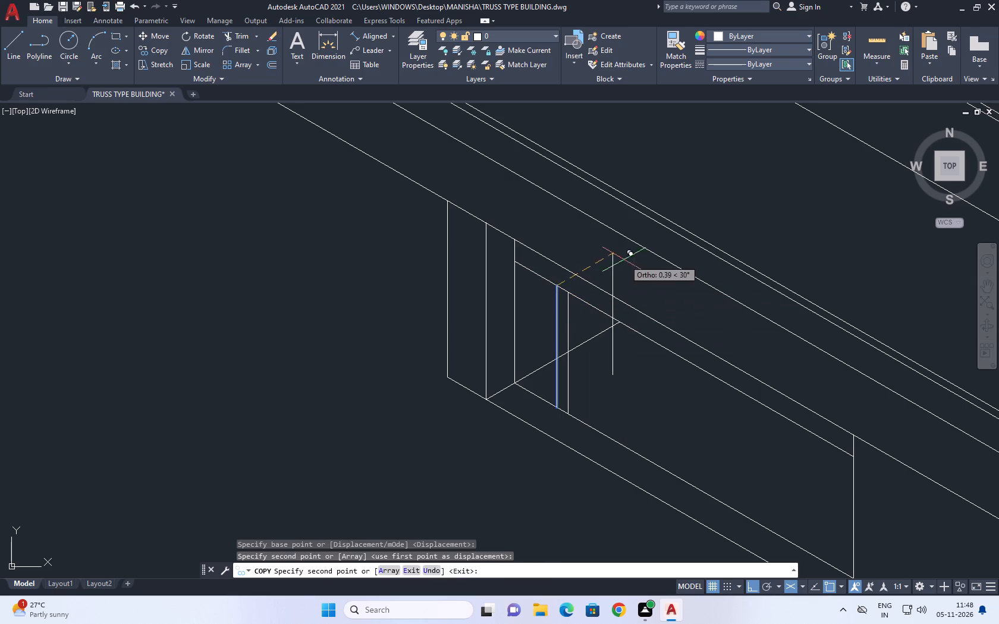
{"action": "left_click", "coordinate": [665, 275]}
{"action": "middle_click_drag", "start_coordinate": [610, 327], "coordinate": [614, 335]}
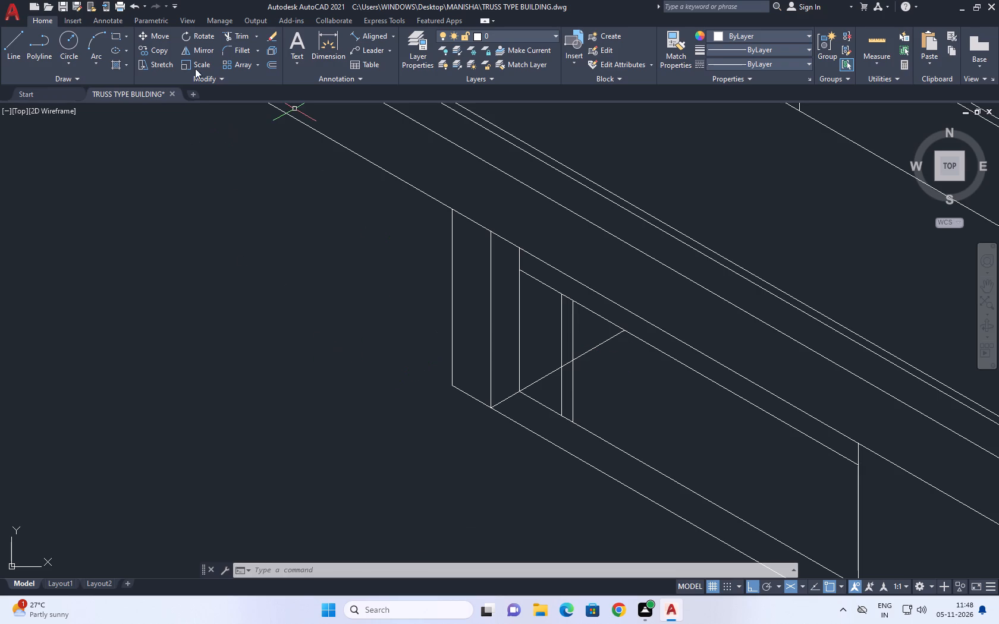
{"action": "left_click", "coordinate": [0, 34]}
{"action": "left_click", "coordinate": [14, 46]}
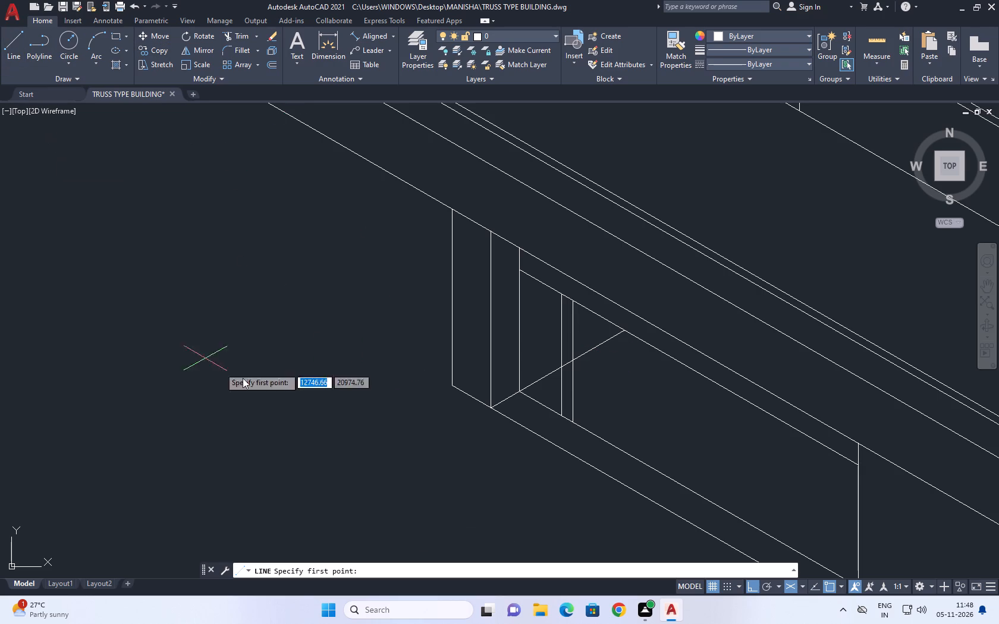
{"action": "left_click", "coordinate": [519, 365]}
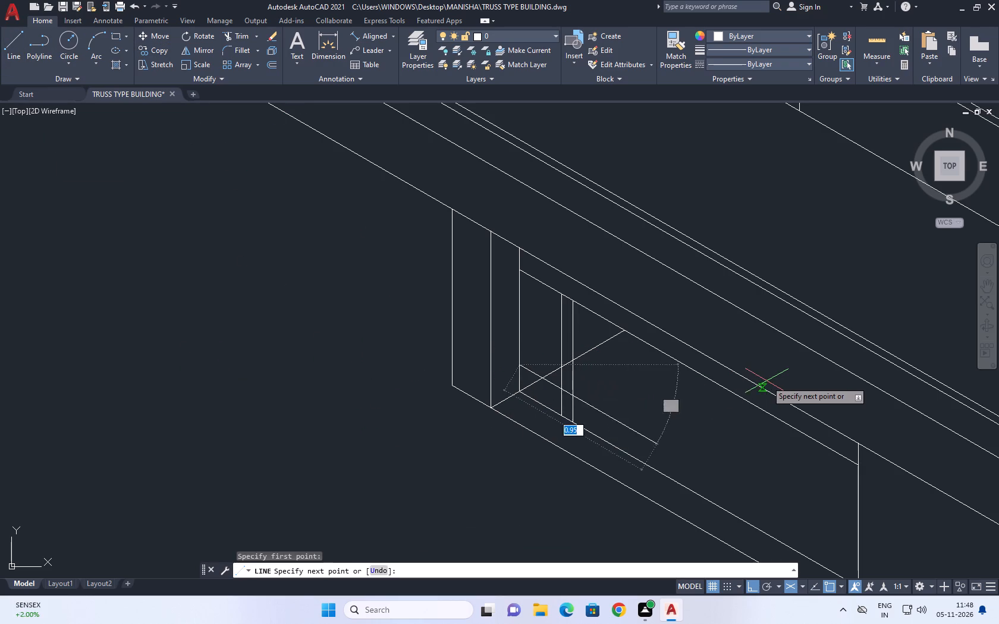
Switch to the right isoplane and move the 30° line straight up from the opening's inner bottom corner along the near jamb.
{"action": "key", "text": "F5"}
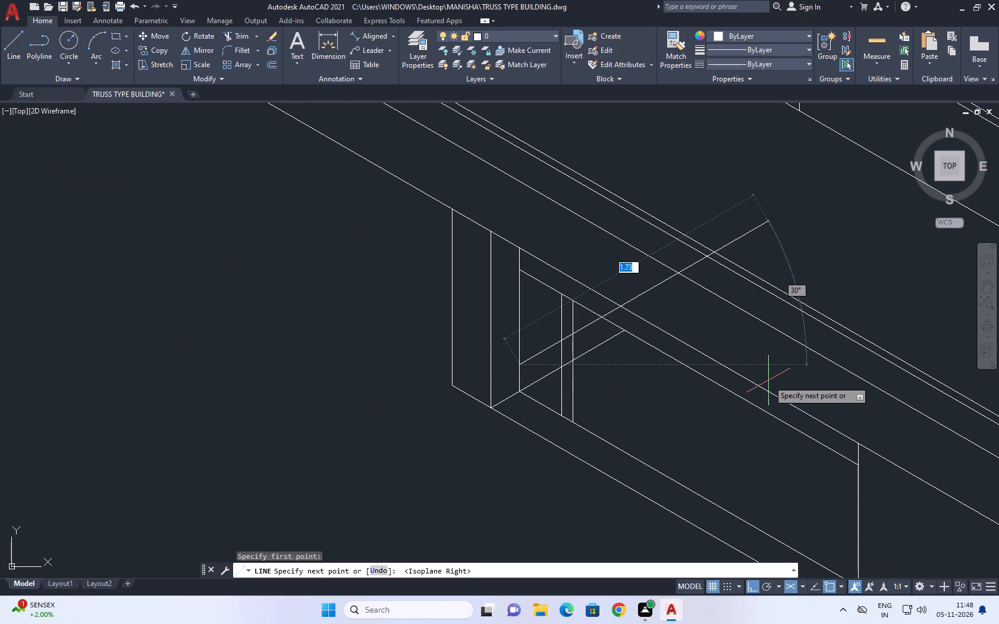
{"action": "key", "text": "Escape"}
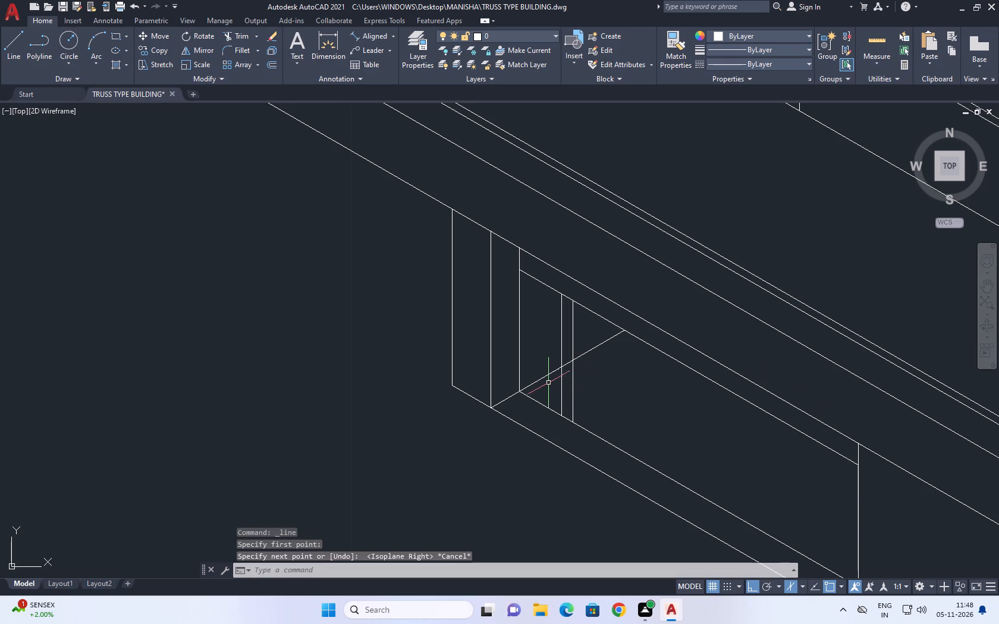
{"action": "left_click", "coordinate": [539, 379]}
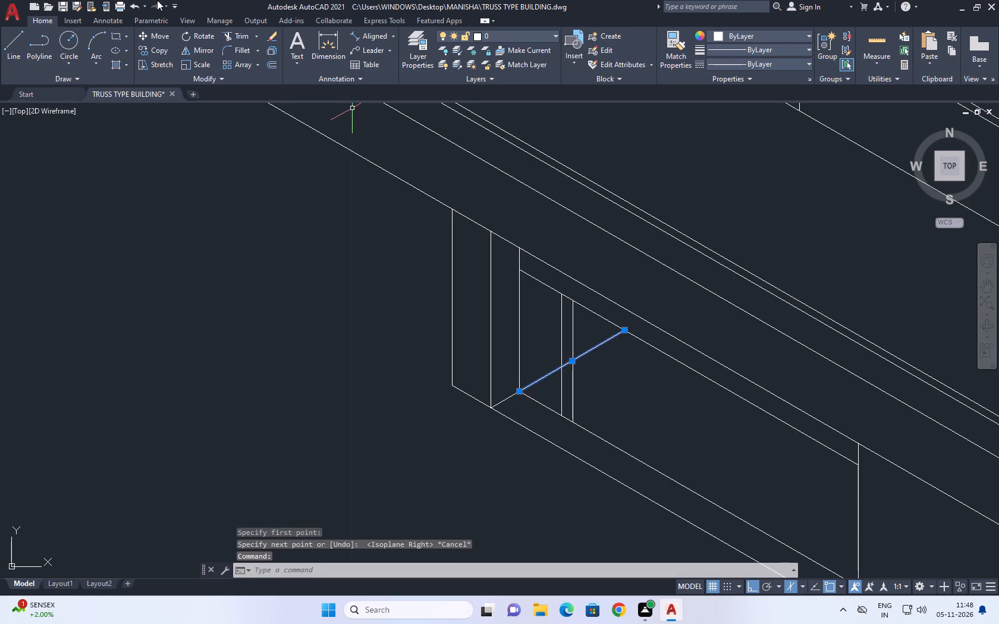
{"action": "left_click", "coordinate": [158, 36]}
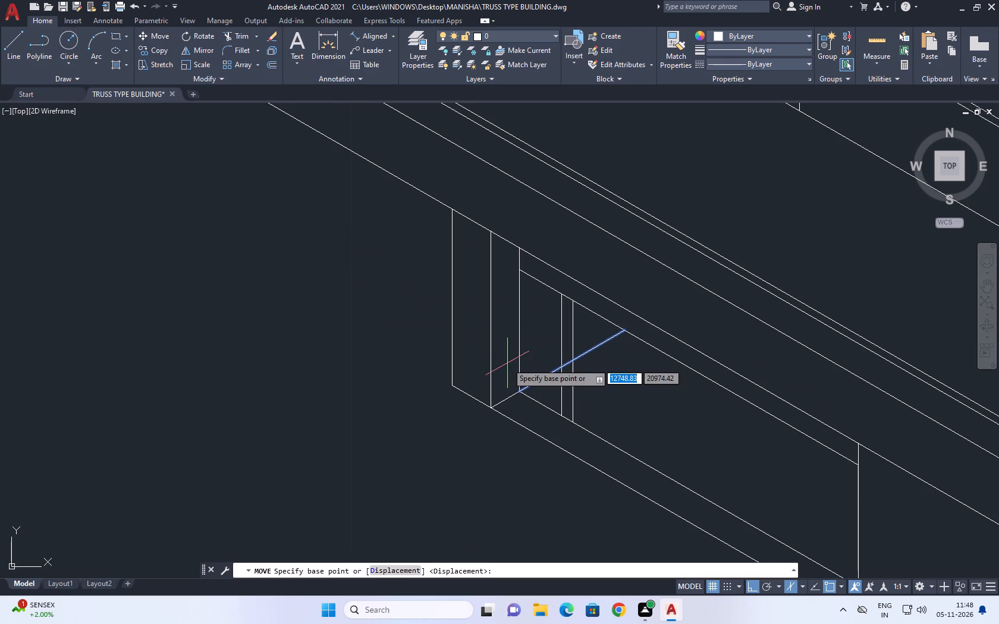
{"action": "left_click", "coordinate": [517, 389]}
{"action": "left_click", "coordinate": [518, 370]}
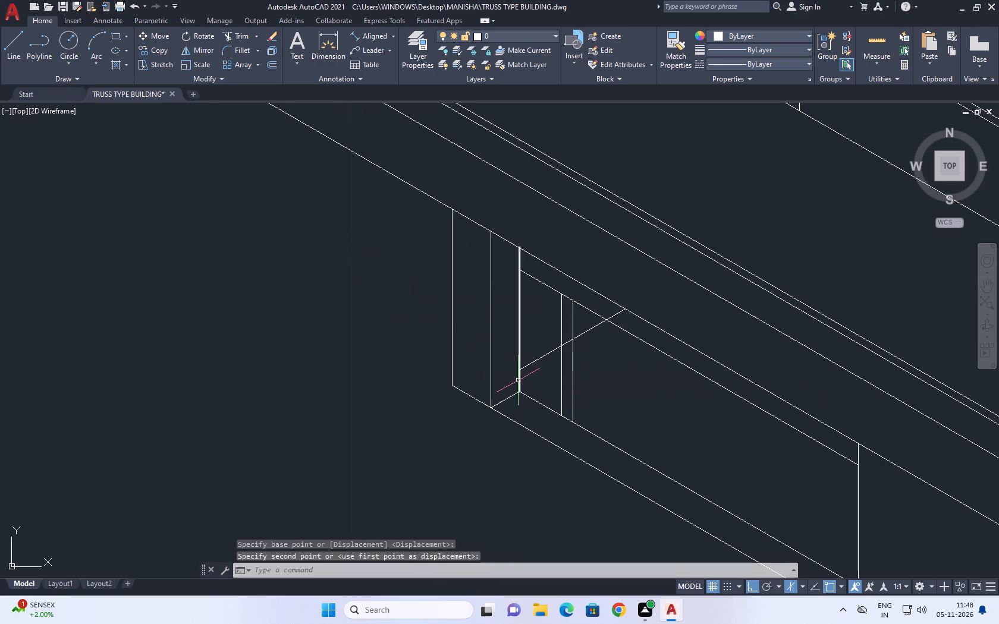
Move the 30° line slightly down along the near jamb, keeping its lower end just above the inner bottom corner.
{"action": "scroll", "coordinate": [529, 355], "scroll_direction": "up", "scroll_amount": 2}
{"action": "left_click", "coordinate": [531, 364]}
{"action": "left_click_drag", "start_coordinate": [522, 385], "coordinate": [523, 400]}
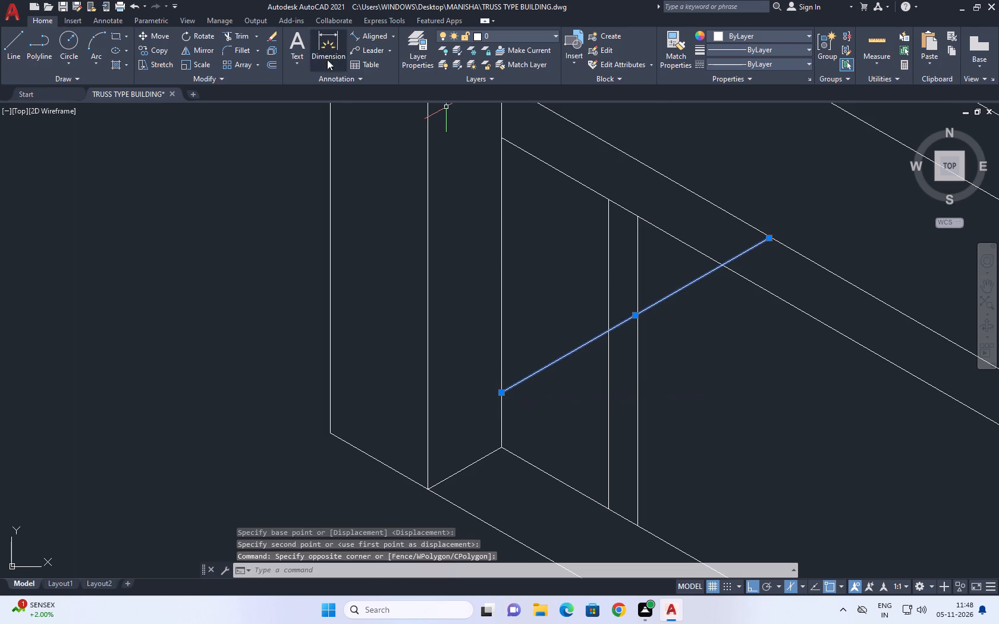
{"action": "left_click", "coordinate": [160, 36]}
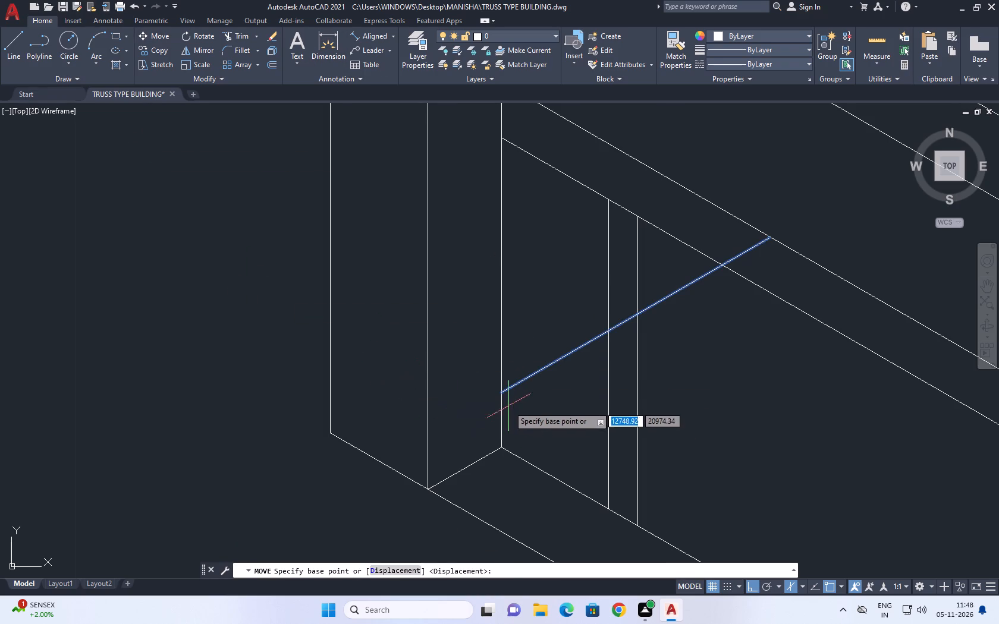
{"action": "left_click", "coordinate": [503, 395]}
{"action": "left_click", "coordinate": [502, 416]}
Trim the end of the 30° line that projects past the window opening's top edge.
{"action": "scroll", "coordinate": [514, 384], "scroll_direction": "down", "scroll_amount": 1}
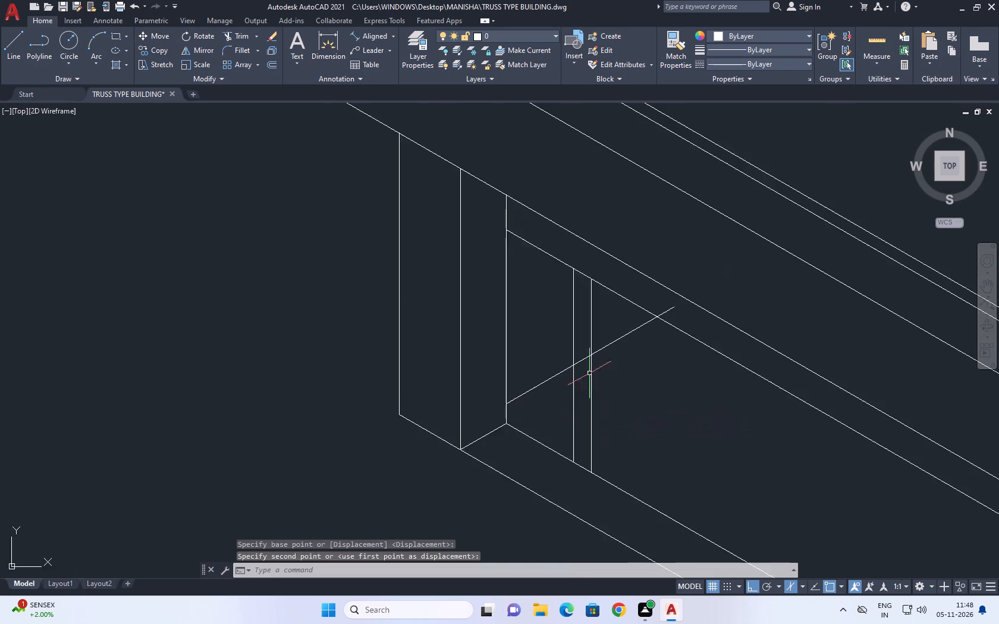
{"action": "scroll", "coordinate": [590, 378], "scroll_direction": "down", "scroll_amount": 1}
{"action": "middle_click_drag", "start_coordinate": [589, 380], "coordinate": [578, 400]}
{"action": "left_click", "coordinate": [245, 41]}
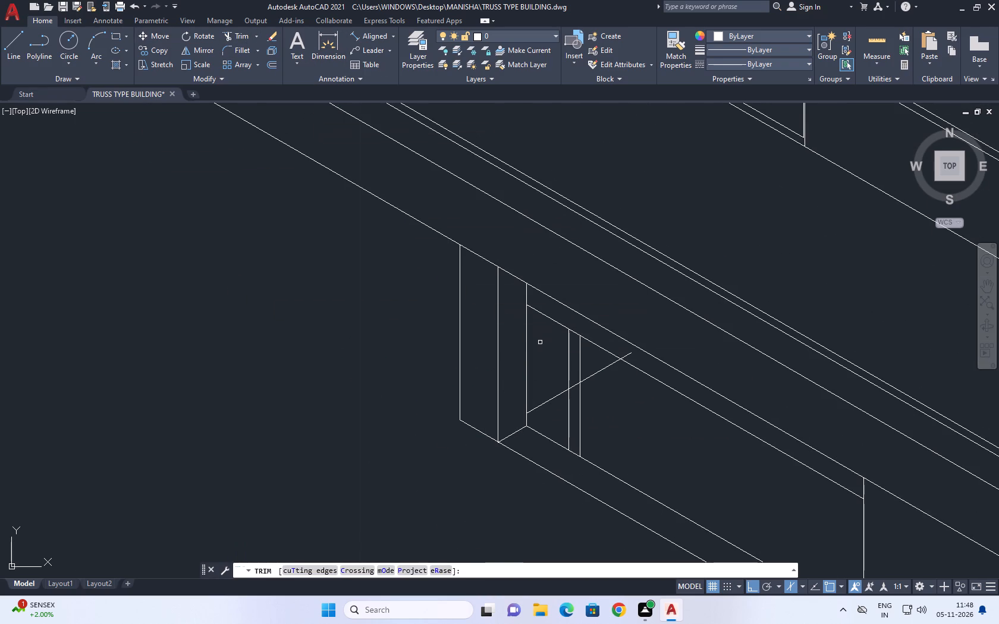
{"action": "scroll", "coordinate": [596, 365], "scroll_direction": "up", "scroll_amount": 3}
{"action": "left_click", "coordinate": [732, 354]}
{"action": "left_click_drag", "start_coordinate": [714, 326], "coordinate": [693, 315]}
{"action": "right_click", "coordinate": [681, 305]}
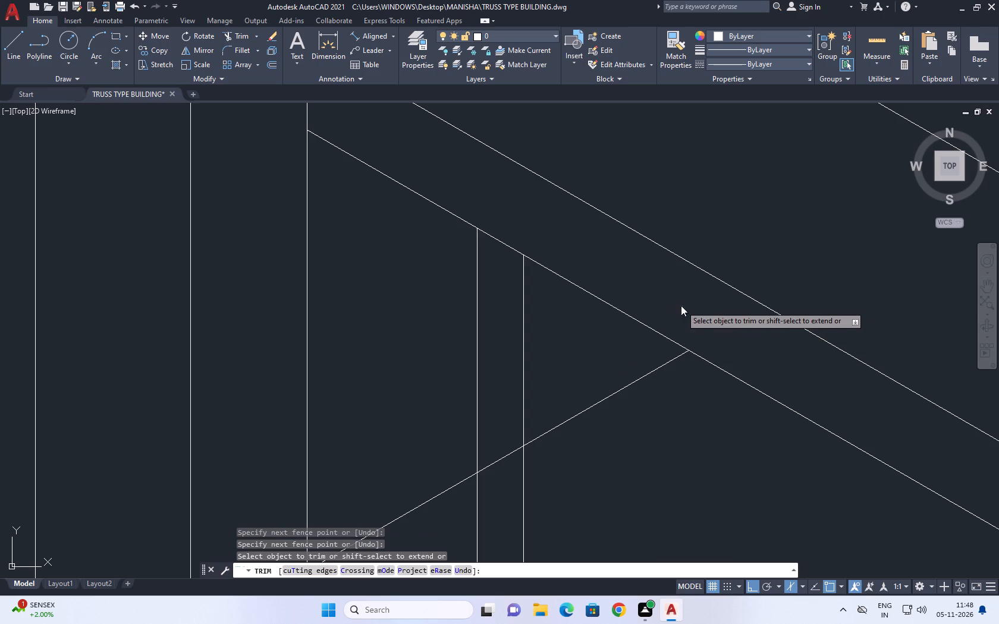
{"action": "left_click", "coordinate": [707, 317]}
{"action": "scroll", "coordinate": [678, 307], "scroll_direction": "down", "scroll_amount": 3}
{"action": "middle_click_drag", "start_coordinate": [682, 325], "coordinate": [594, 304]}
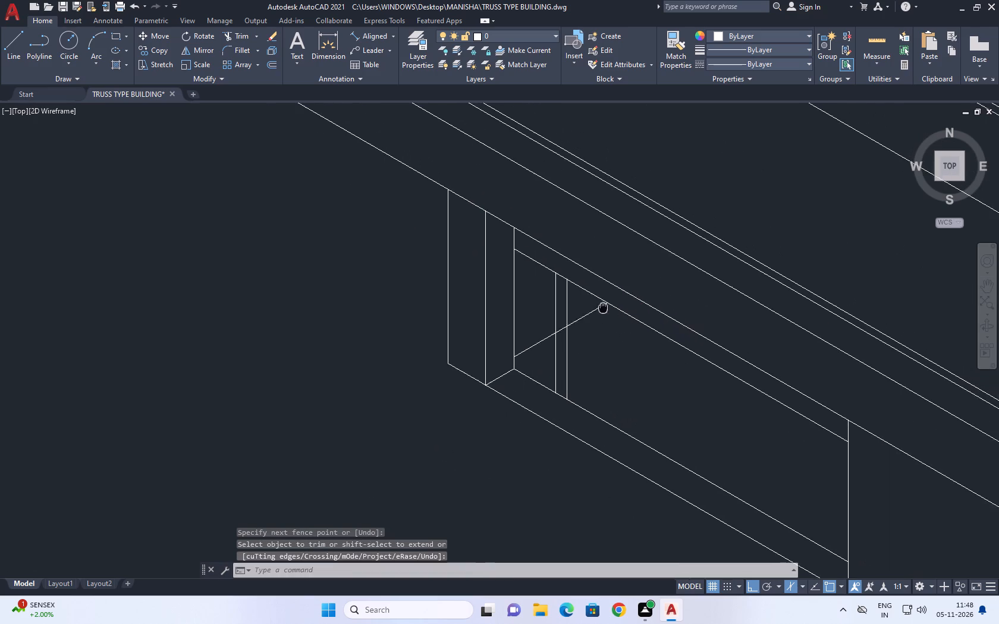
{"action": "middle_click_drag", "start_coordinate": [594, 304], "coordinate": [573, 291]}
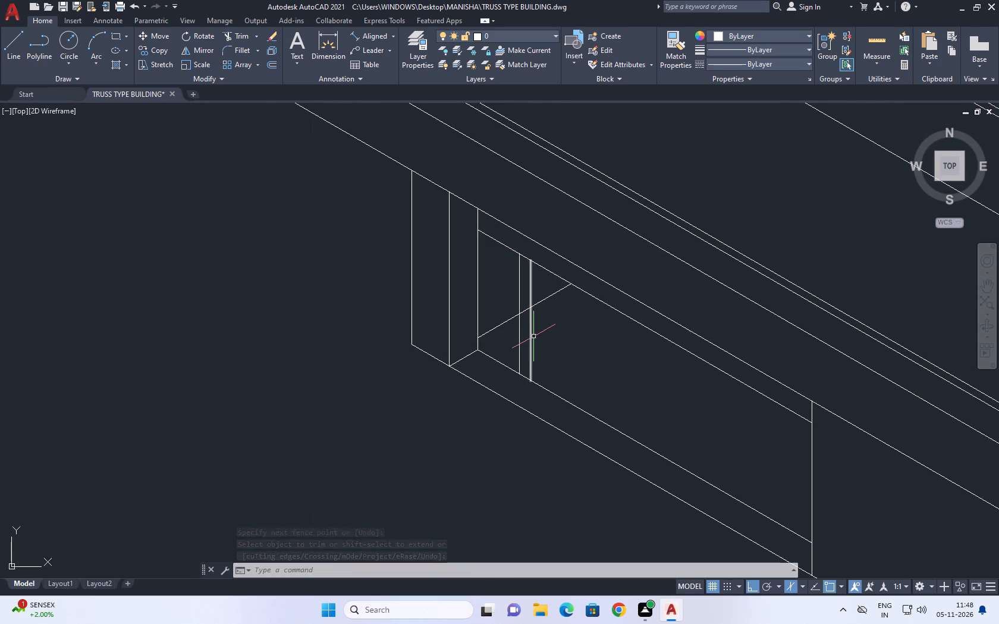
Move the second vertical line inside the lower window opening along the left isoplane, in two short shifts, closer to the first vertical line.
{"action": "left_click", "coordinate": [531, 338]}
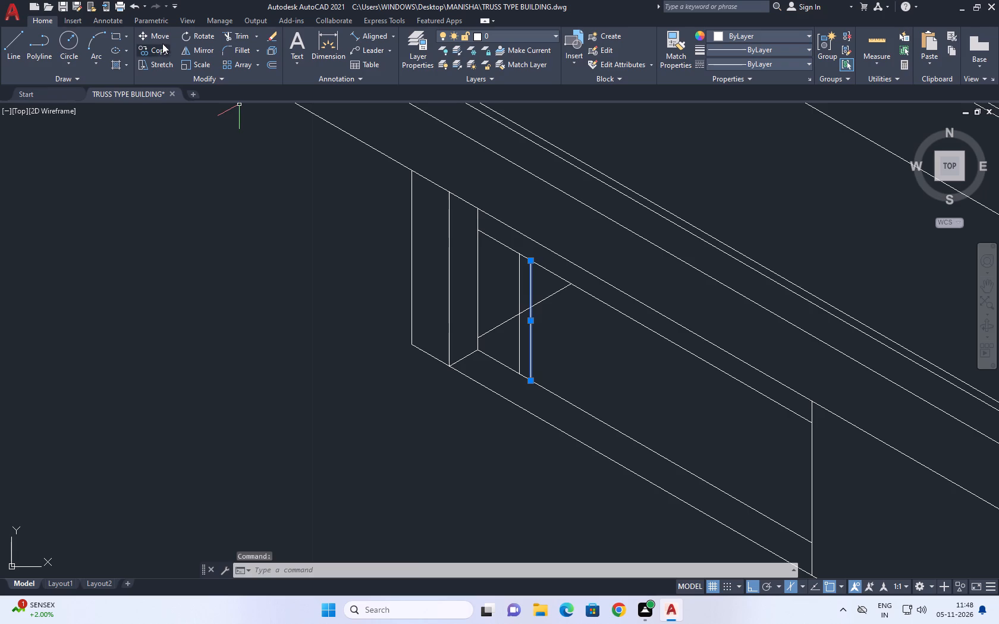
{"action": "left_click", "coordinate": [164, 34]}
{"action": "scroll", "coordinate": [538, 281], "scroll_direction": "up", "scroll_amount": 2}
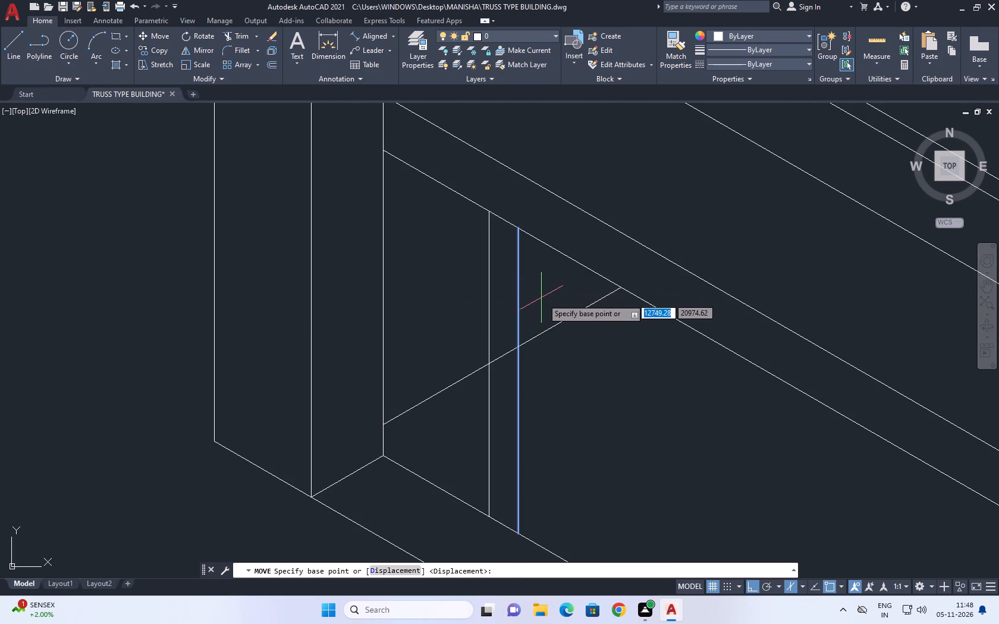
{"action": "left_click", "coordinate": [542, 298]}
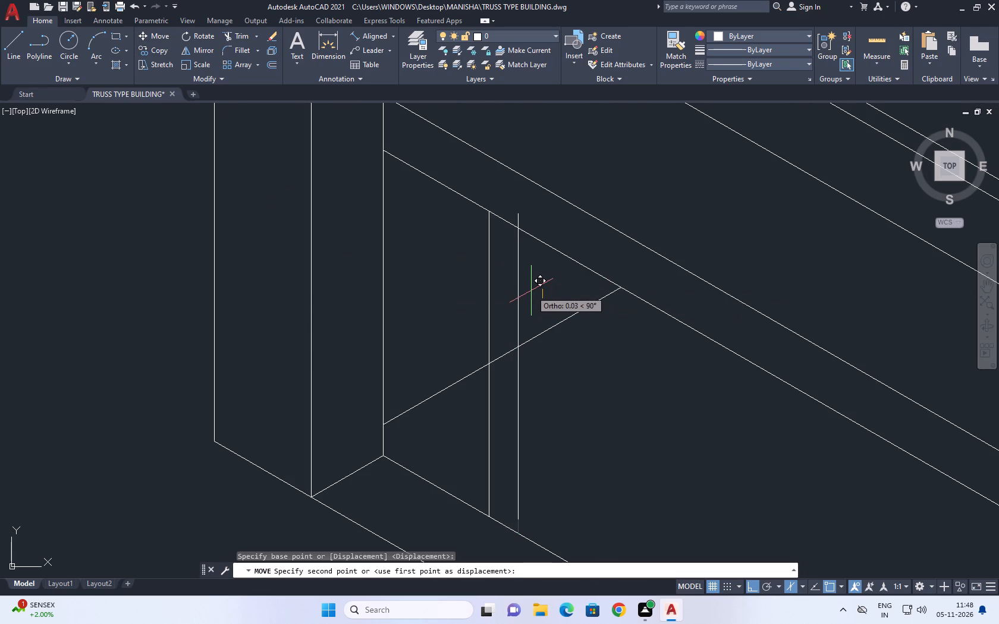
{"action": "key", "text": "F5"}
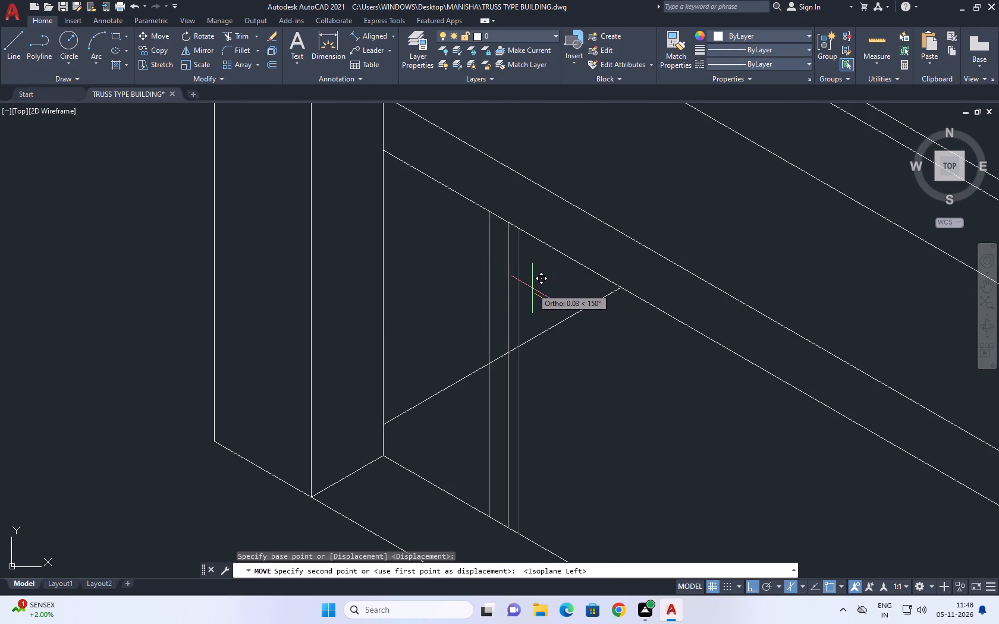
{"action": "left_click", "coordinate": [532, 288]}
{"action": "scroll", "coordinate": [558, 304], "scroll_direction": "down", "scroll_amount": 2}
{"action": "scroll", "coordinate": [533, 345], "scroll_direction": "up", "scroll_amount": 3}
{"action": "left_click", "coordinate": [552, 347]}
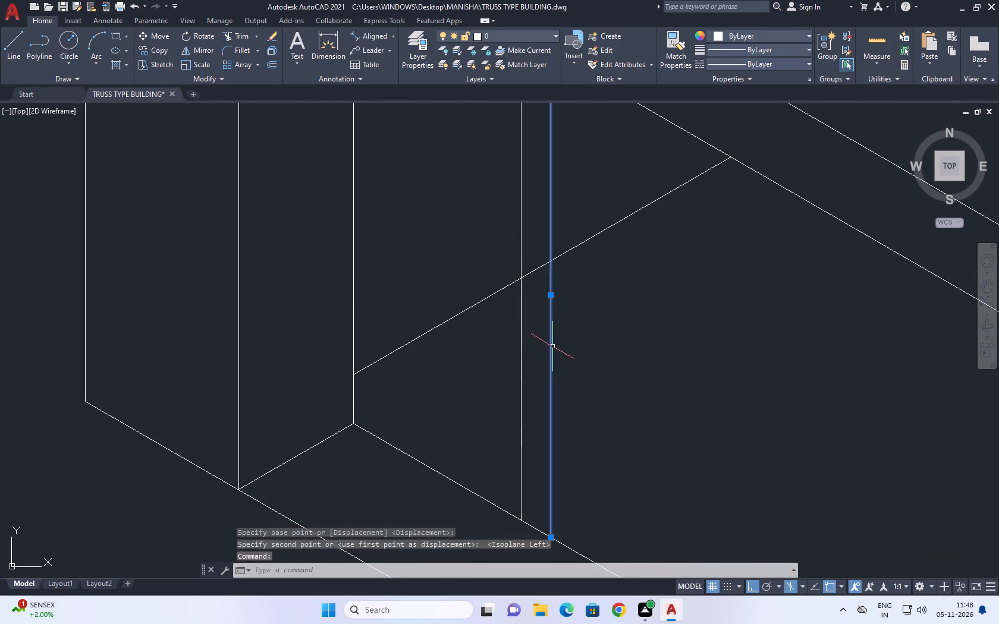
{"action": "left_click", "coordinate": [165, 36]}
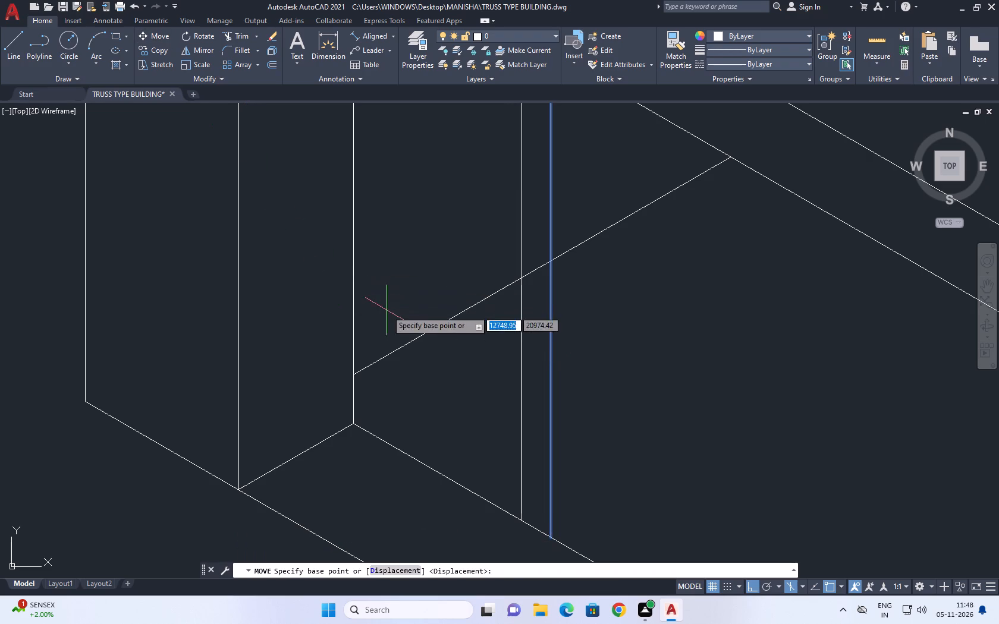
{"action": "left_click", "coordinate": [413, 276]}
{"action": "left_click", "coordinate": [398, 272]}
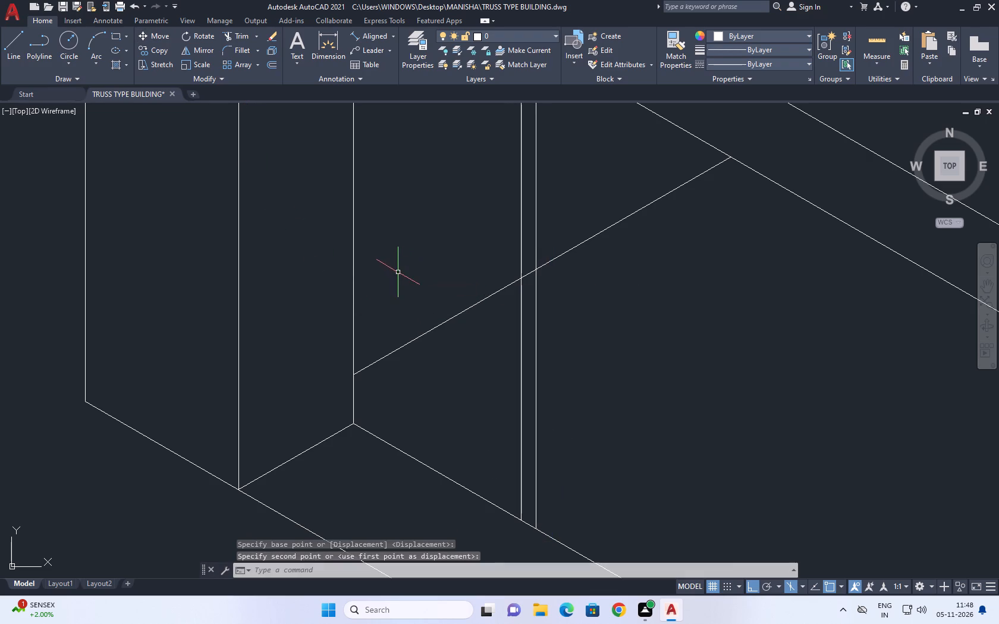
Stretch the far end of the upper storey's projecting box inward by about 0.80 along the 330° isometric direction, shortening the facade.
{"action": "scroll", "coordinate": [593, 346], "scroll_direction": "down", "scroll_amount": 2}
{"action": "middle_click_drag", "start_coordinate": [589, 242], "coordinate": [544, 253]}
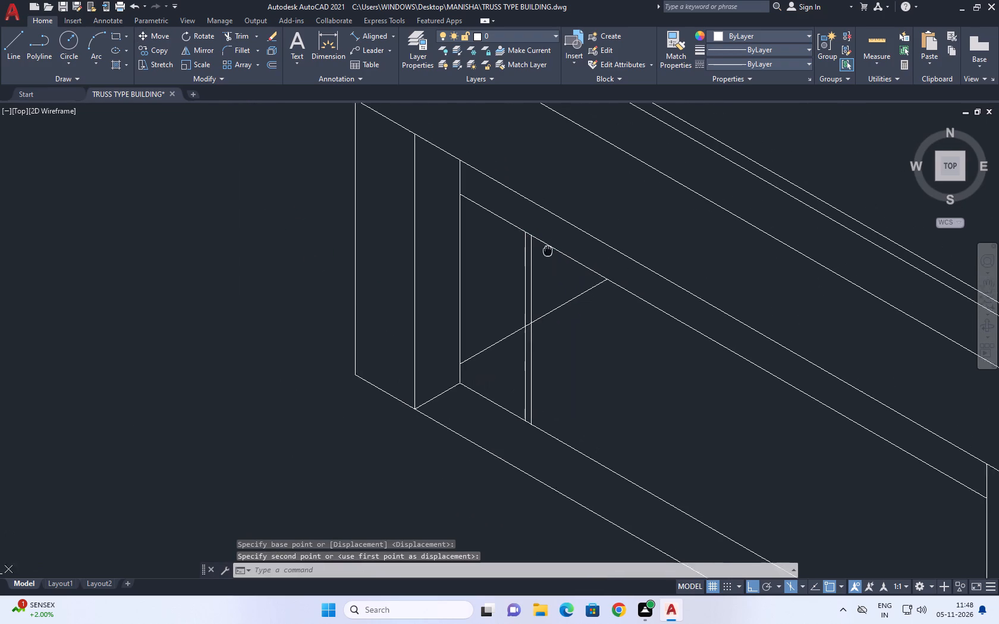
{"action": "middle_click_drag", "start_coordinate": [544, 253], "coordinate": [541, 255]}
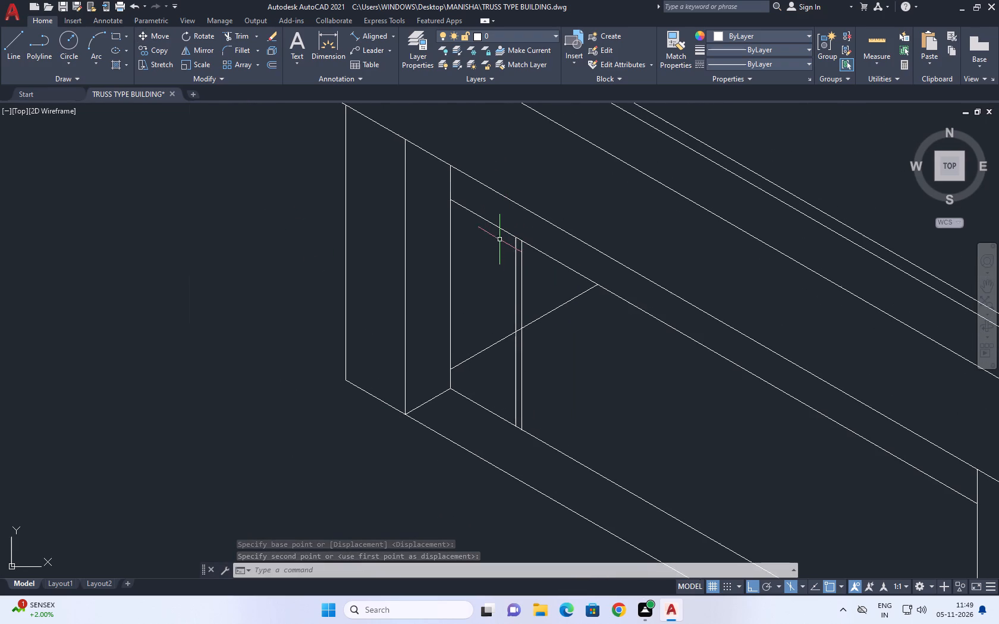
{"action": "middle_click_drag", "start_coordinate": [478, 266], "coordinate": [439, 240]}
{"action": "scroll", "coordinate": [436, 239], "scroll_direction": "down", "scroll_amount": 4}
{"action": "scroll", "coordinate": [472, 302], "scroll_direction": "down", "scroll_amount": 2}
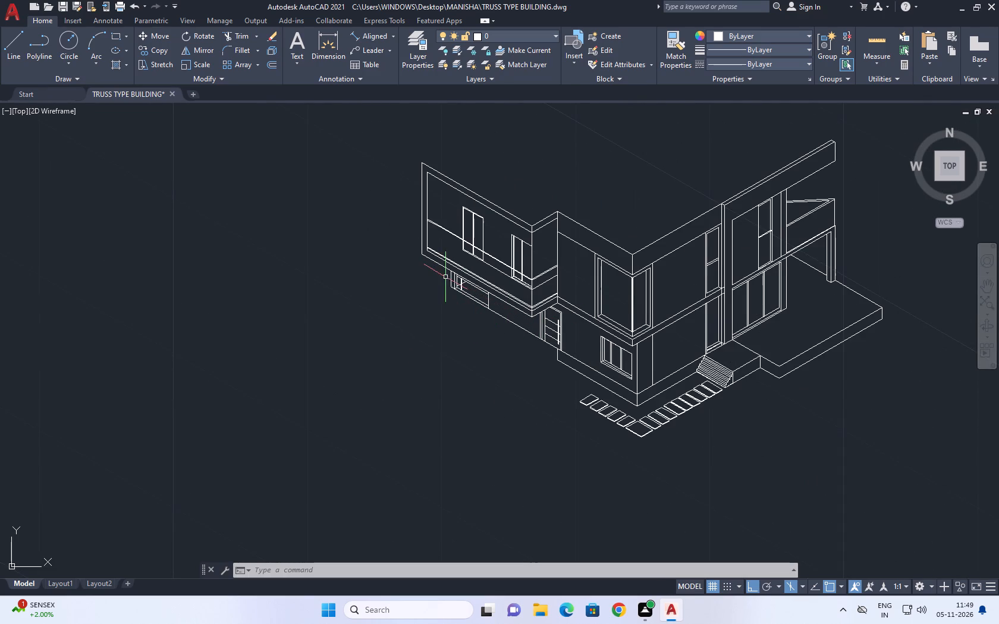
{"action": "middle_click_drag", "start_coordinate": [444, 276], "coordinate": [563, 351]}
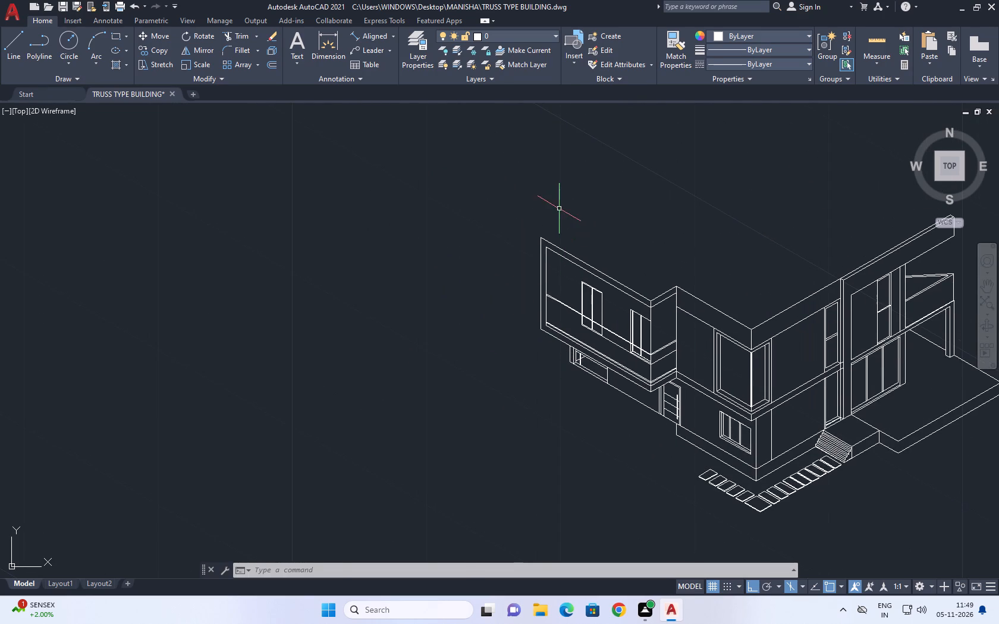
{"action": "left_click", "coordinate": [558, 209]}
{"action": "left_click", "coordinate": [513, 380]}
{"action": "left_click", "coordinate": [561, 216]}
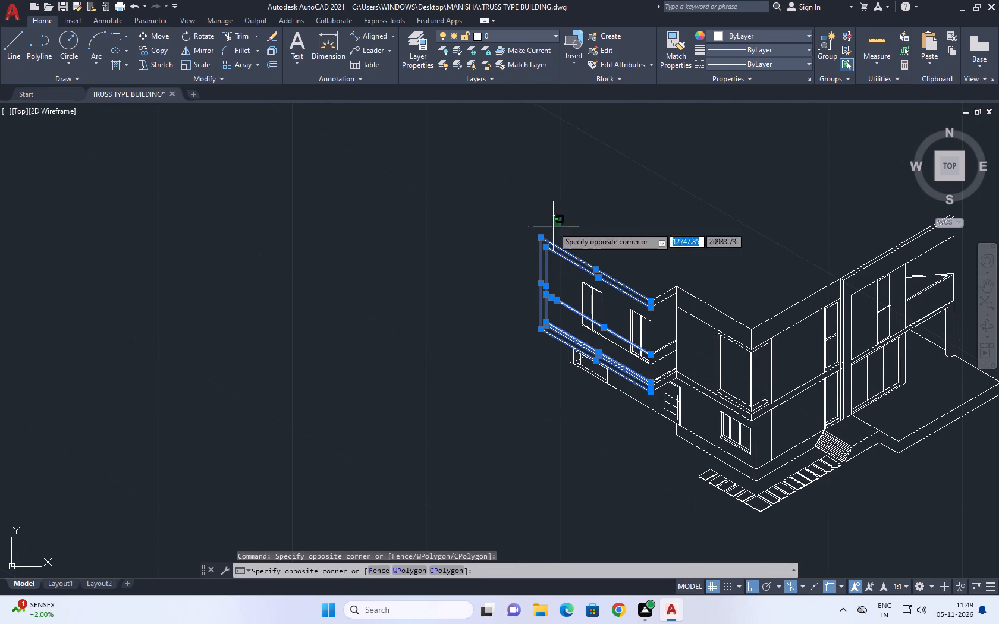
{"action": "left_click", "coordinate": [463, 371]}
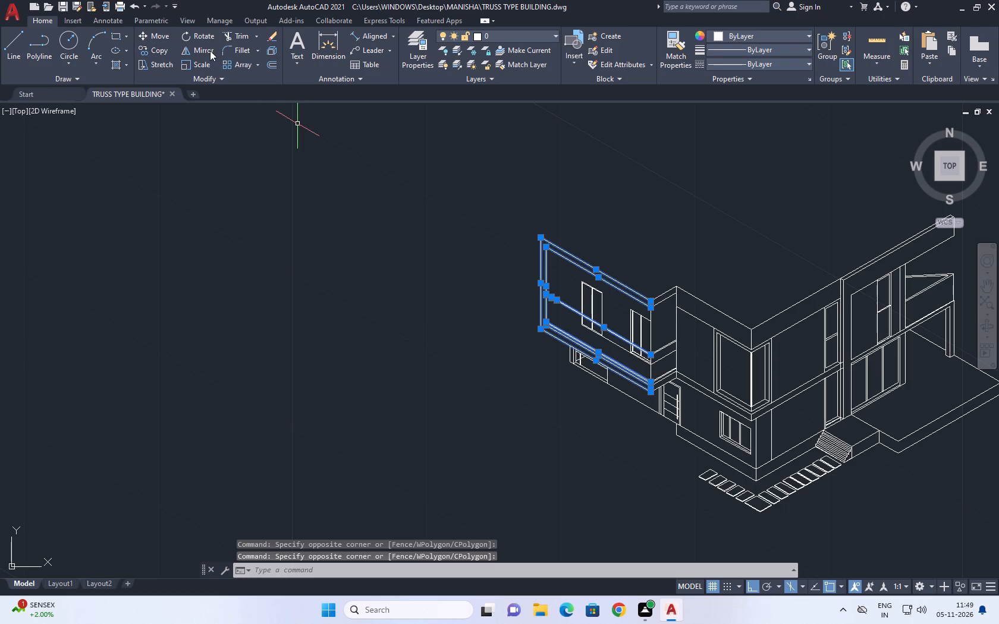
{"action": "left_click", "coordinate": [168, 68]}
{"action": "scroll", "coordinate": [579, 301], "scroll_direction": "up", "scroll_amount": 3}
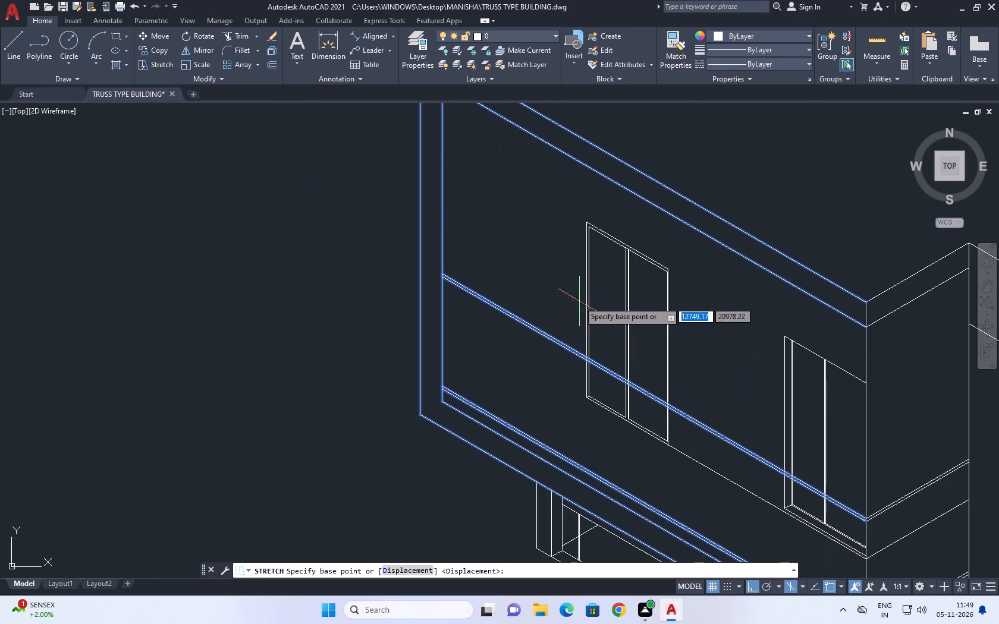
{"action": "left_click", "coordinate": [528, 277]}
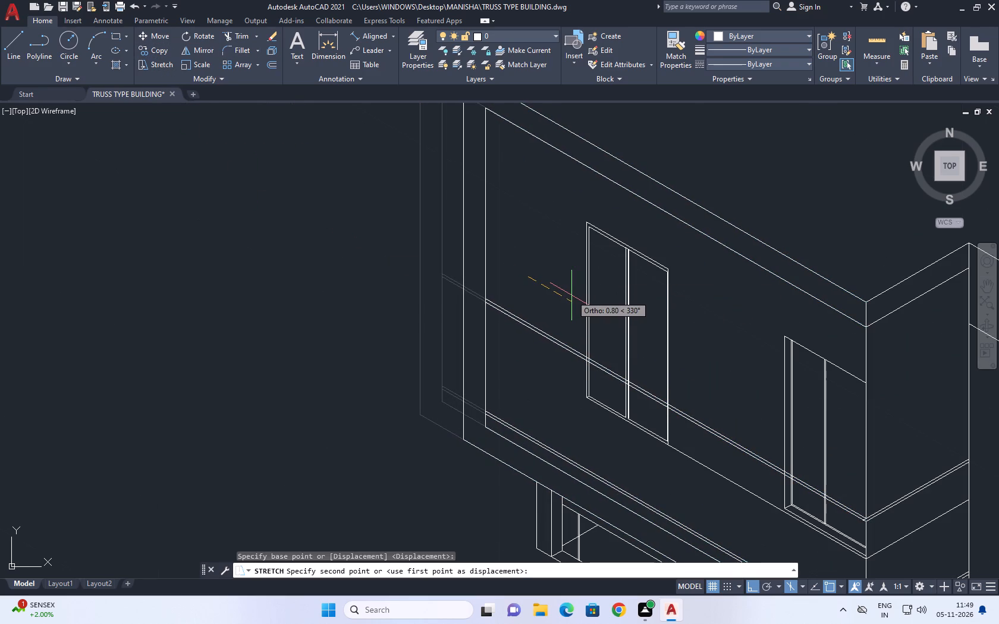
{"action": "left_click", "coordinate": [571, 295]}
Draw a 2.10 vertical line up from the roof's inner corner, continuing on the top isoplane parallel to the short roof edge, just past the outer corner.
{"action": "scroll", "coordinate": [530, 254], "scroll_direction": "down", "scroll_amount": 2}
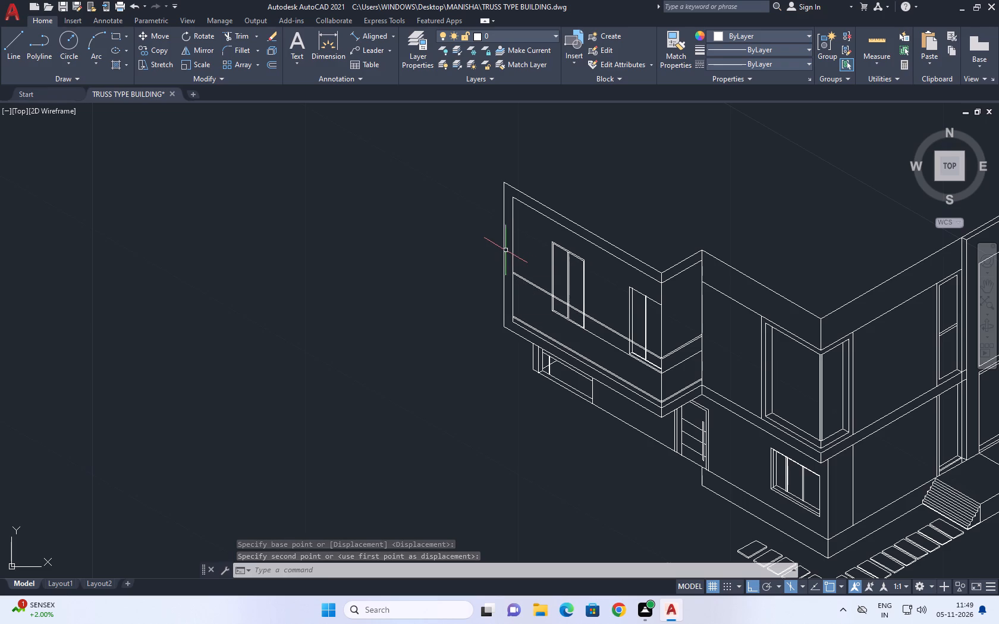
{"action": "middle_click_drag", "start_coordinate": [614, 231], "coordinate": [576, 310]}
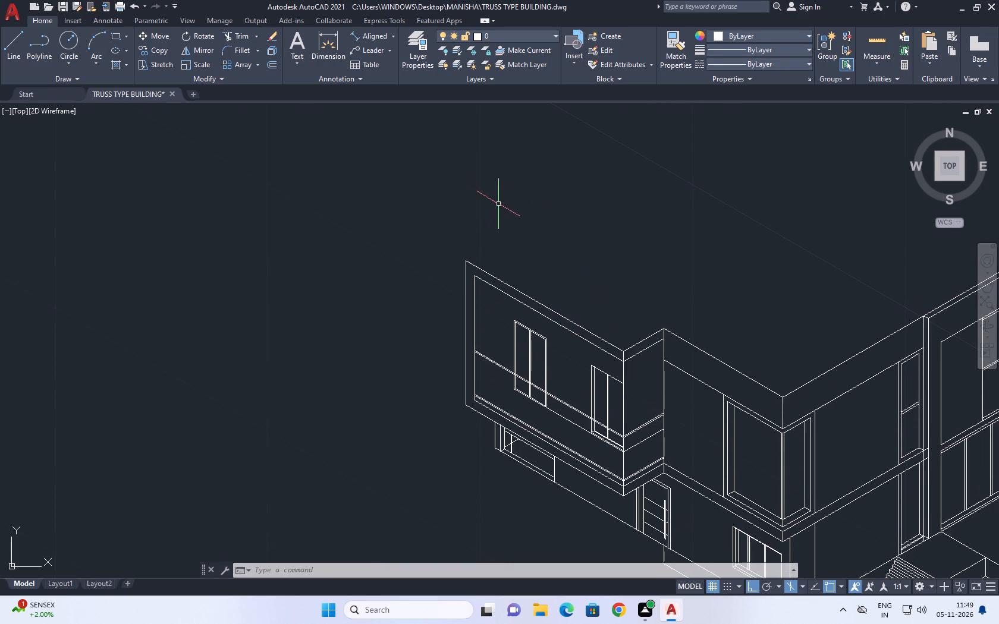
{"action": "left_click", "coordinate": [8, 55]}
{"action": "left_click", "coordinate": [662, 329]}
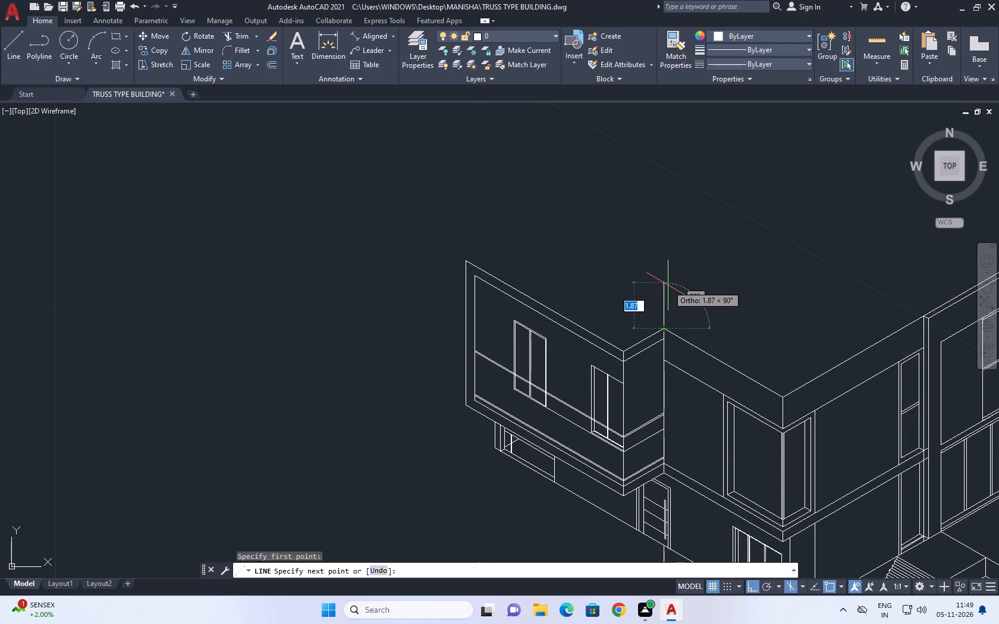
{"action": "type", "text": "2.10"}
{"action": "key", "text": "Return"}
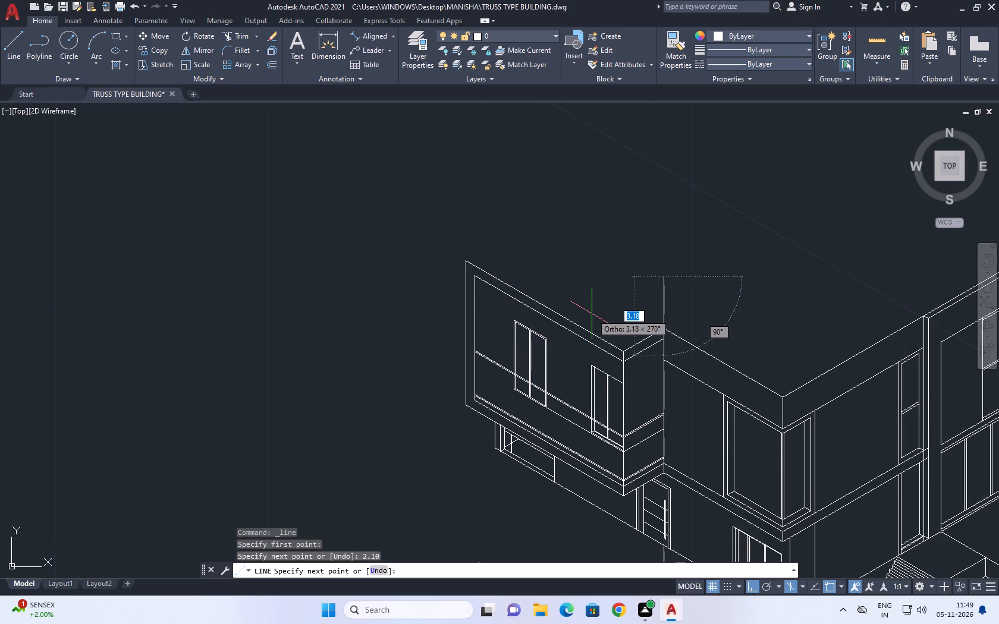
{"action": "key", "text": "F5"}
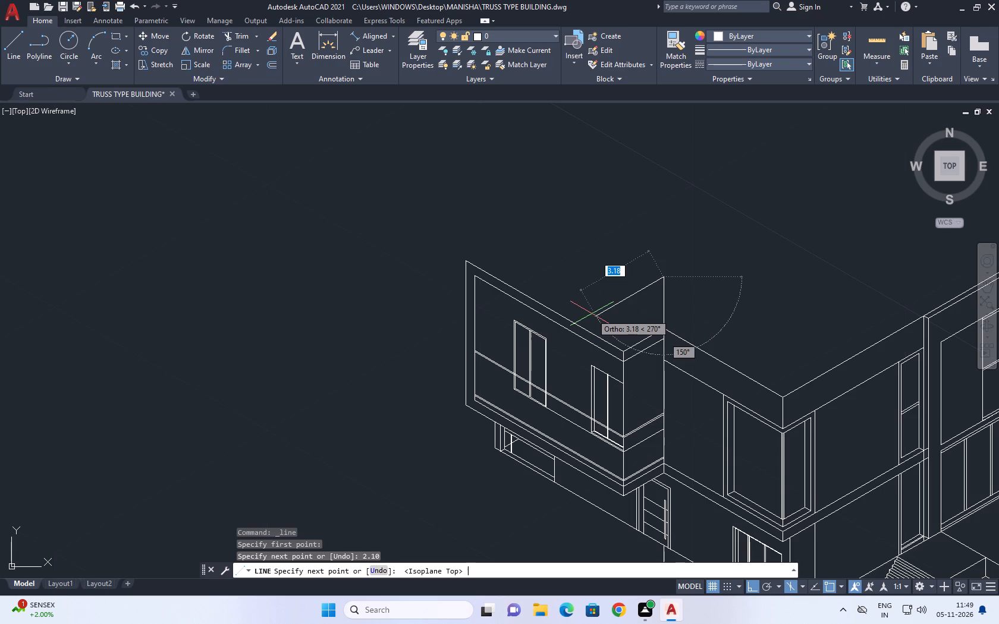
{"action": "scroll", "coordinate": [611, 337], "scroll_direction": "up", "scroll_amount": 1}
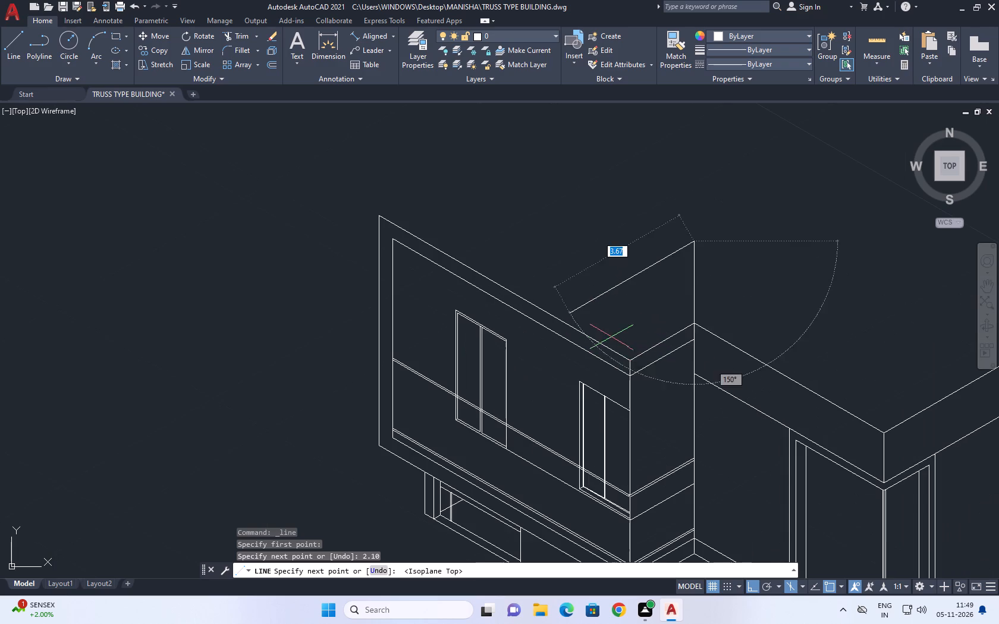
{"action": "left_click", "coordinate": [621, 276]}
{"action": "right_click_drag", "start_coordinate": [627, 219], "coordinate": [624, 206]}
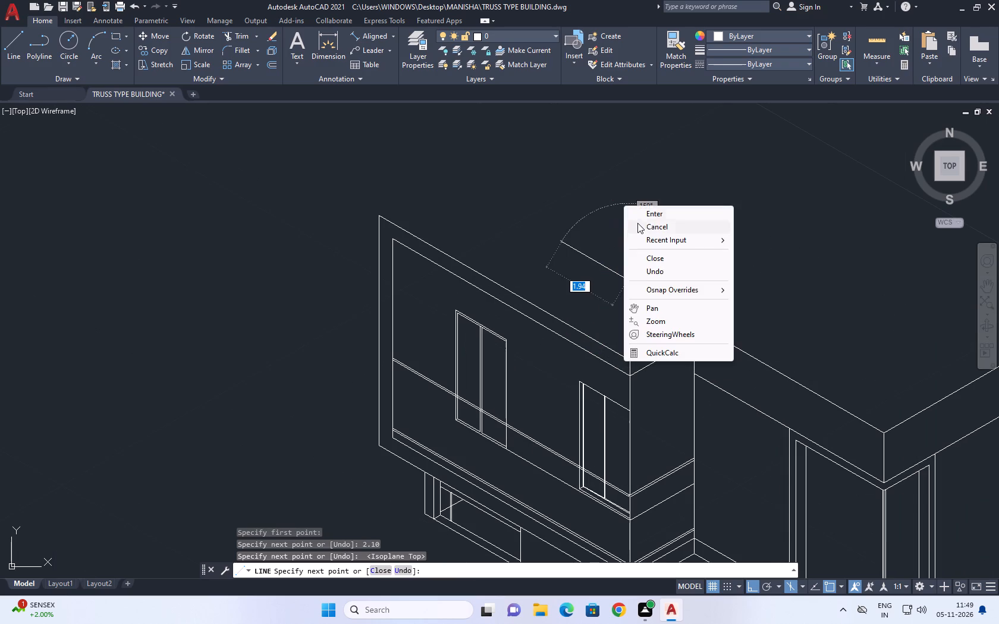
{"action": "left_click", "coordinate": [648, 224]}
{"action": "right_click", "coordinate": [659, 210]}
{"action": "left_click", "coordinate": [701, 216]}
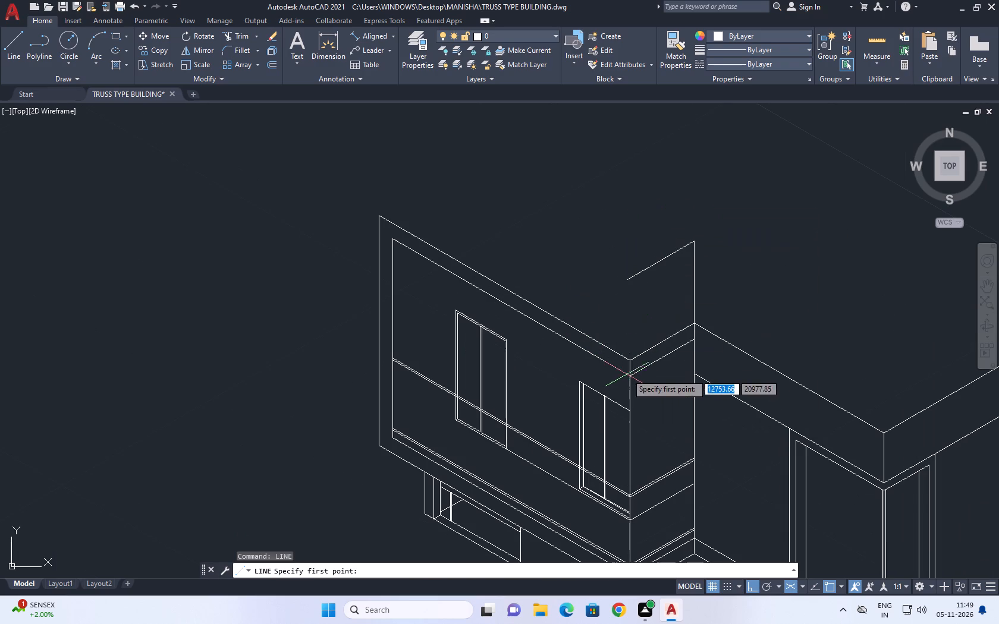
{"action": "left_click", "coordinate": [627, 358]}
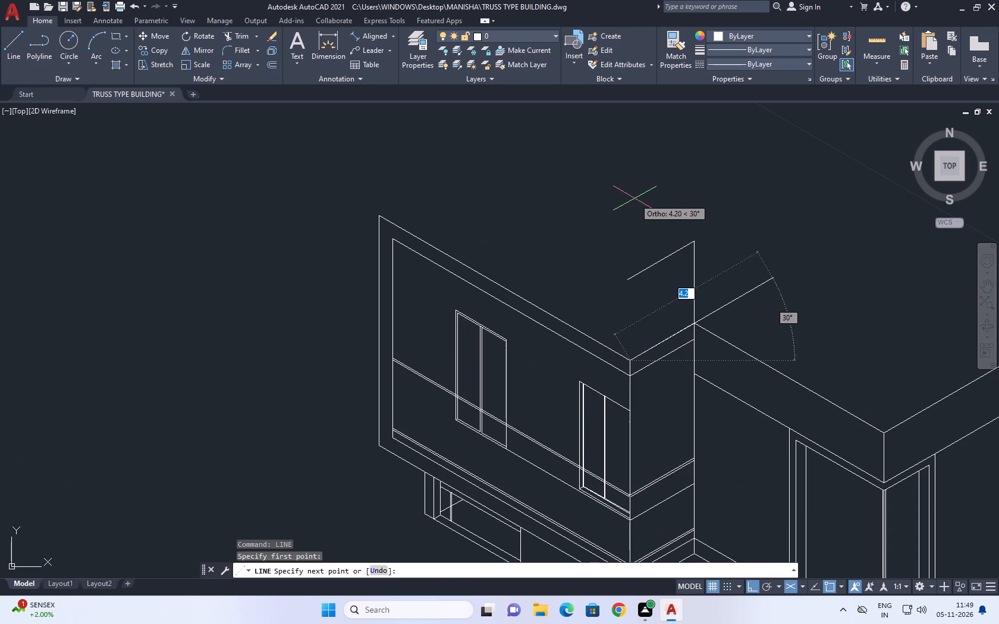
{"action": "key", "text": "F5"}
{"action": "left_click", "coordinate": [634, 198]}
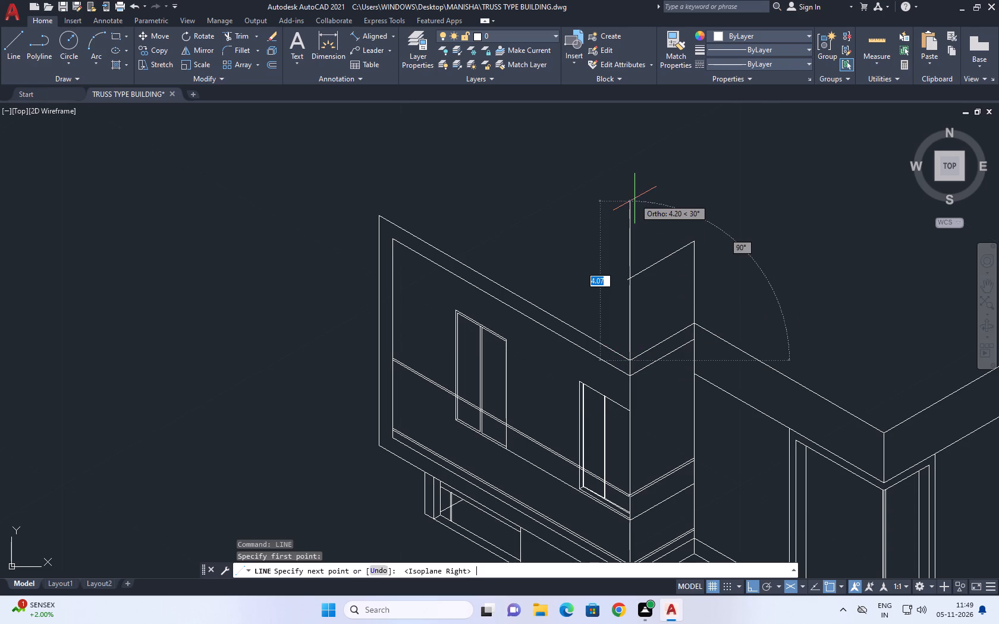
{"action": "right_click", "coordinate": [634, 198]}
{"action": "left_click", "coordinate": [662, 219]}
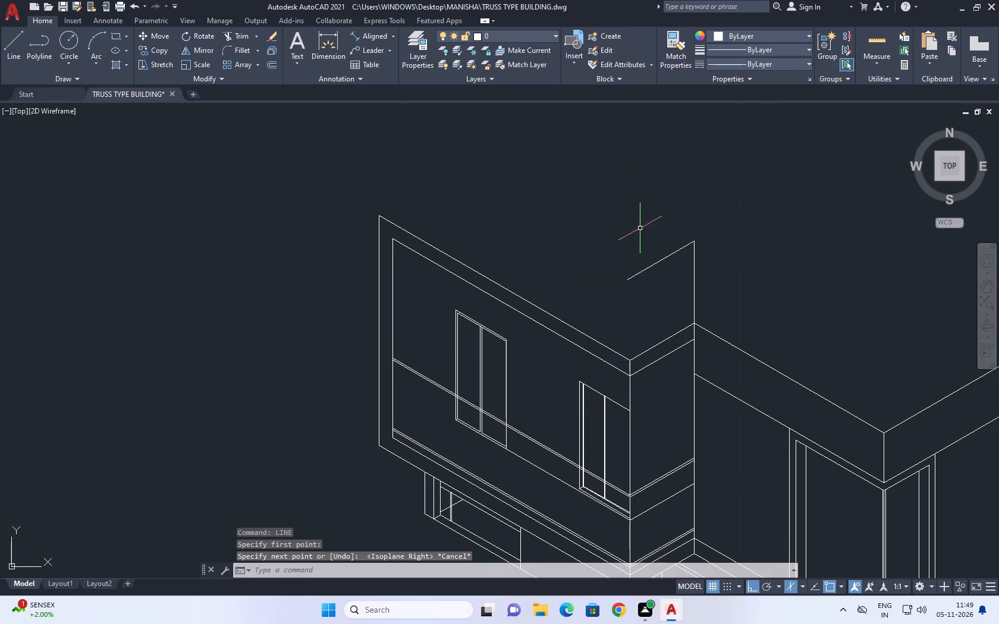
Draw a vertical line up from the projecting box's outer roof corner, extending above the end of the raised sloping line.
{"action": "right_click", "coordinate": [640, 216]}
{"action": "left_click", "coordinate": [670, 221]}
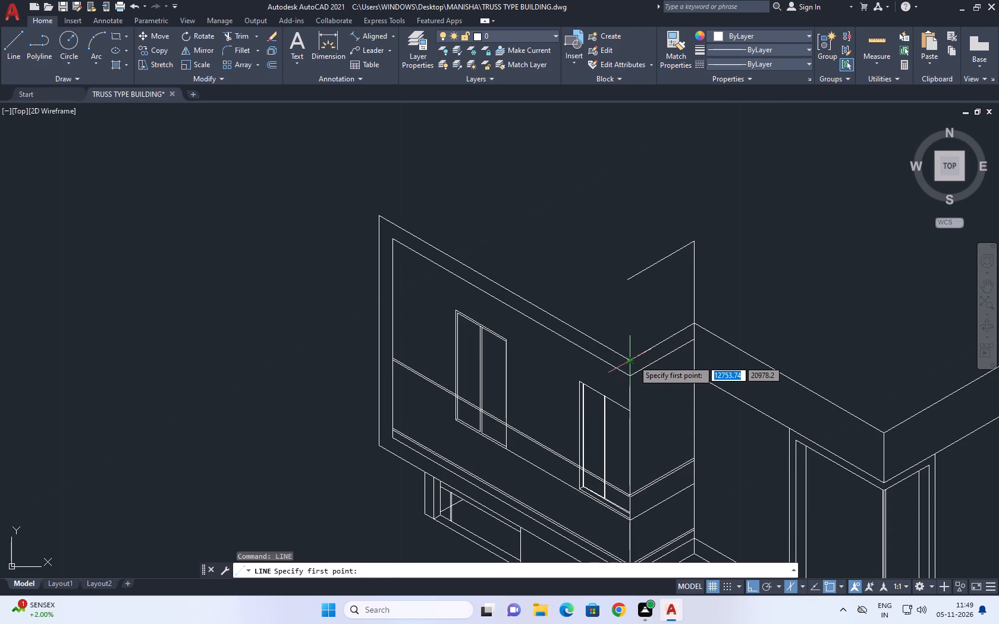
{"action": "left_click", "coordinate": [633, 360]}
{"action": "left_click", "coordinate": [626, 212]}
{"action": "right_click", "coordinate": [648, 182]}
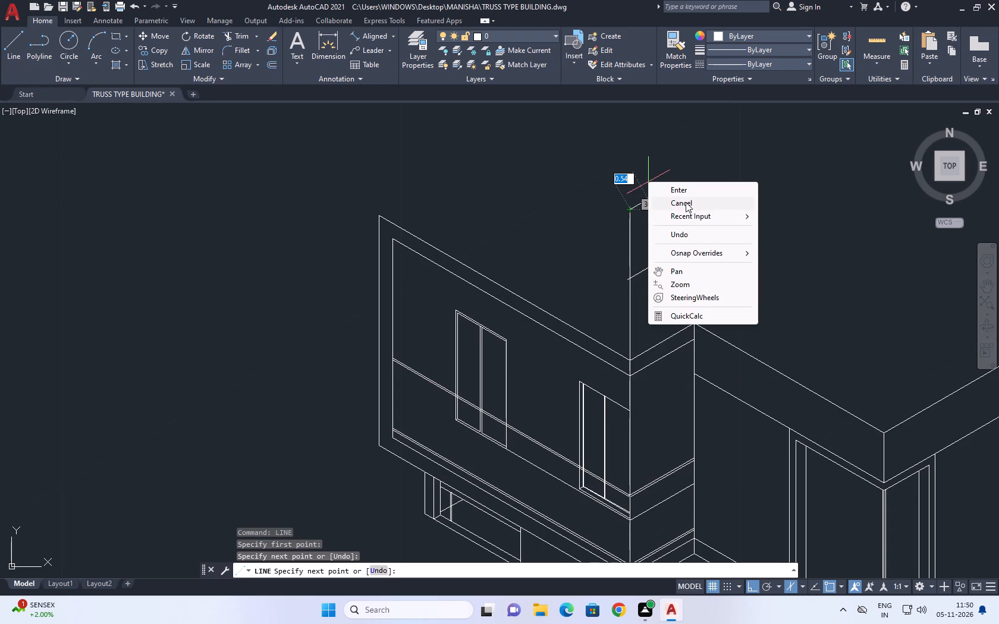
{"action": "left_click", "coordinate": [686, 202]}
Trim the overshooting ends of the raised sloping line and the vertical line where they cross above the outer roof corner.
{"action": "left_click", "coordinate": [238, 37]}
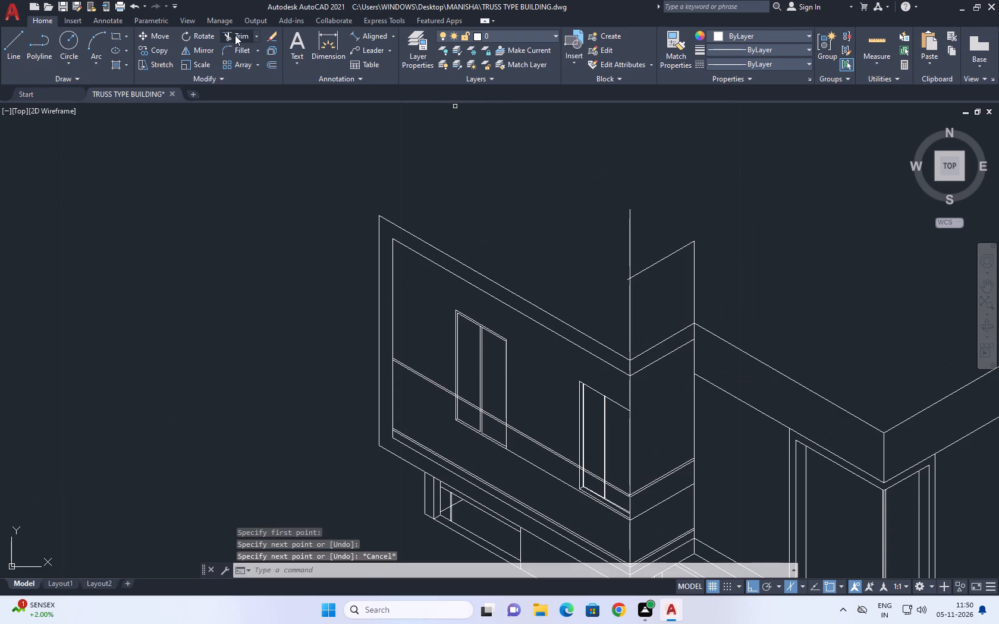
{"action": "scroll", "coordinate": [627, 283], "scroll_direction": "up", "scroll_amount": 5}
{"action": "left_click", "coordinate": [630, 272]}
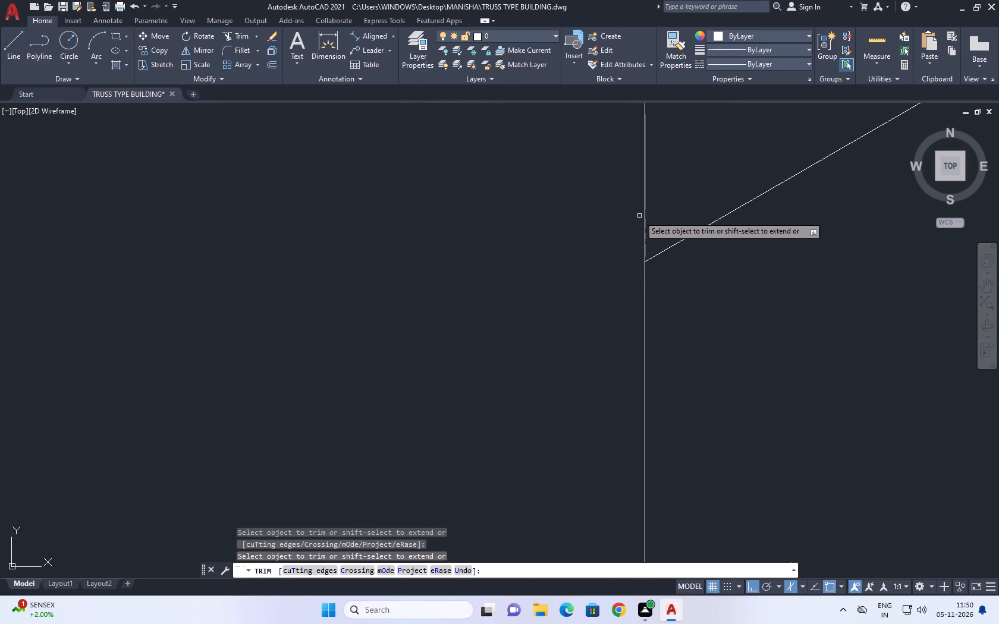
{"action": "left_click", "coordinate": [639, 216]}
{"action": "left_click", "coordinate": [656, 208]}
{"action": "right_click", "coordinate": [633, 220]}
{"action": "left_click", "coordinate": [664, 241]}
{"action": "scroll", "coordinate": [596, 257], "scroll_direction": "down", "scroll_amount": 5}
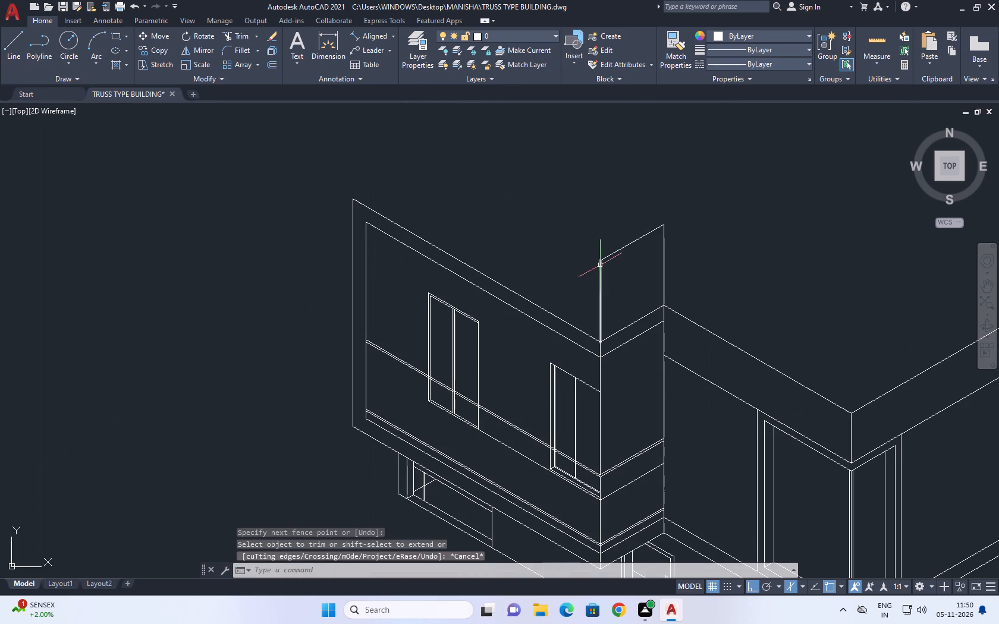
Draw a line on the left isoplane from the raised inner corner's top, parallel to the long roof edge at 150°, past the facade's far end.
{"action": "middle_click_drag", "start_coordinate": [611, 261], "coordinate": [643, 324]}
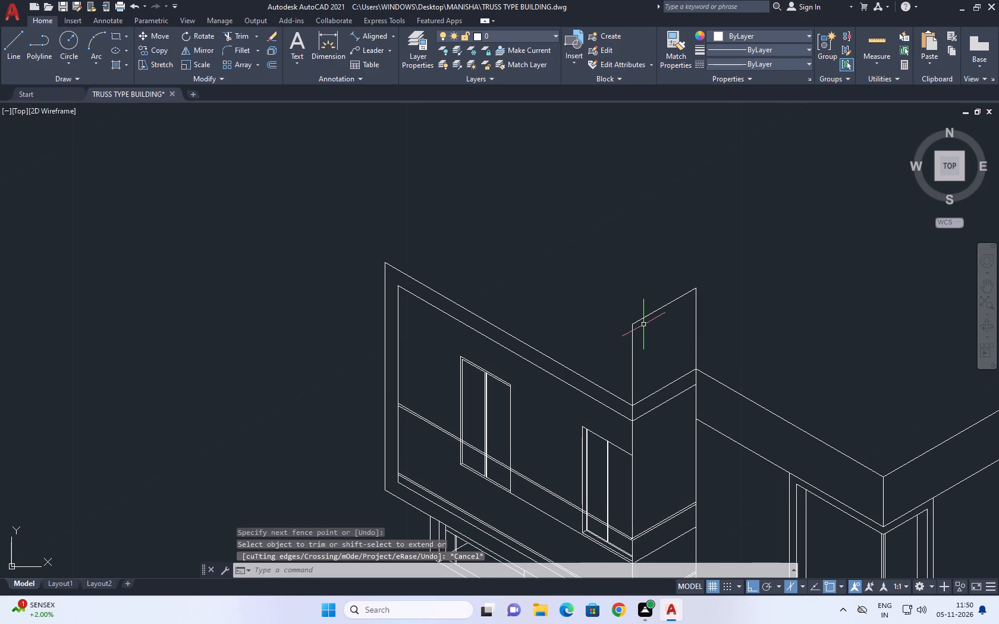
{"action": "left_click", "coordinate": [12, 45]}
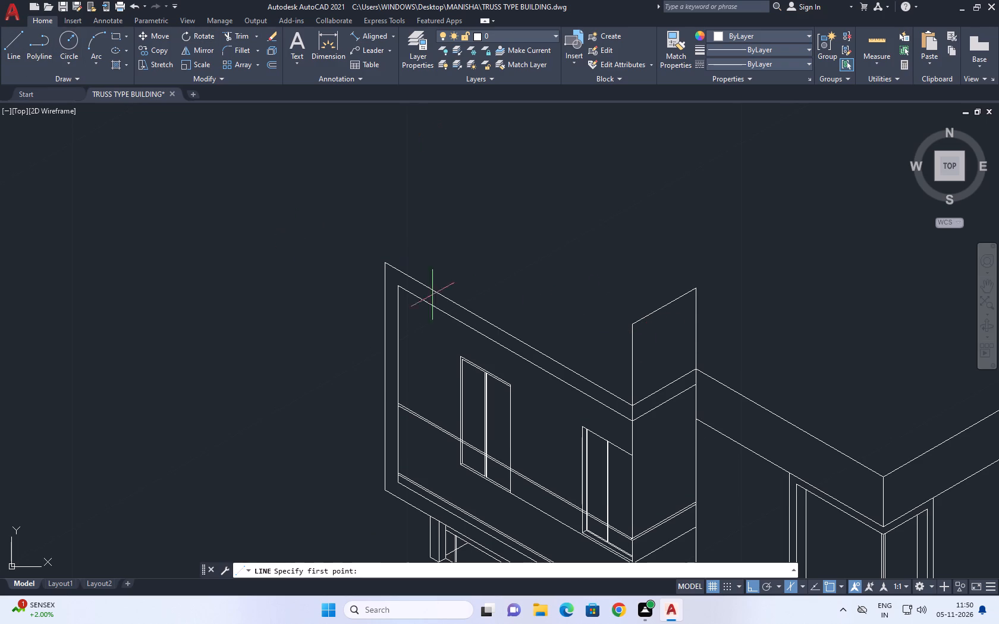
{"action": "left_click", "coordinate": [634, 323]}
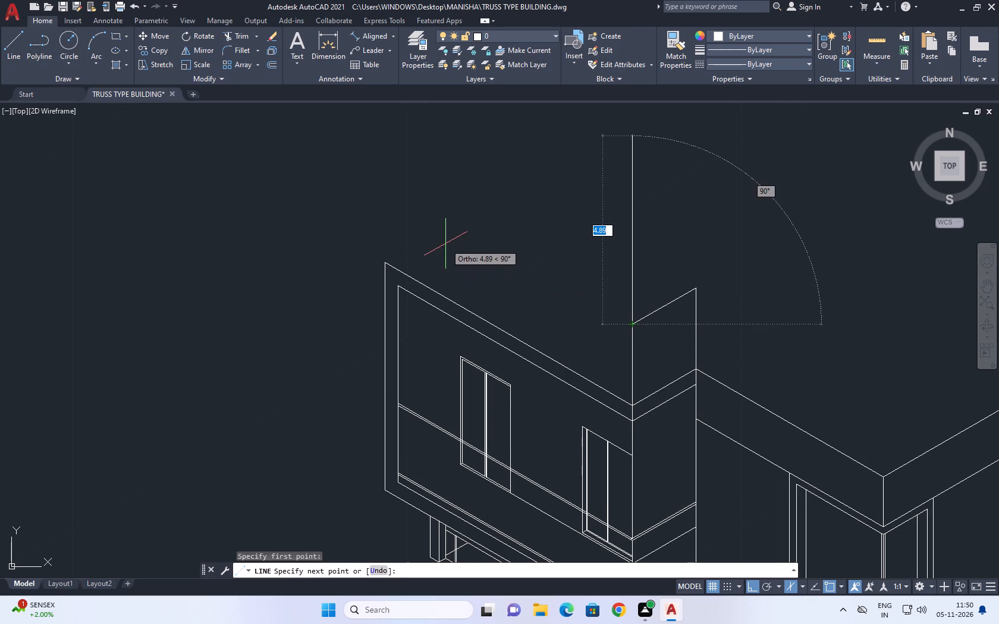
{"action": "key", "text": "F5"}
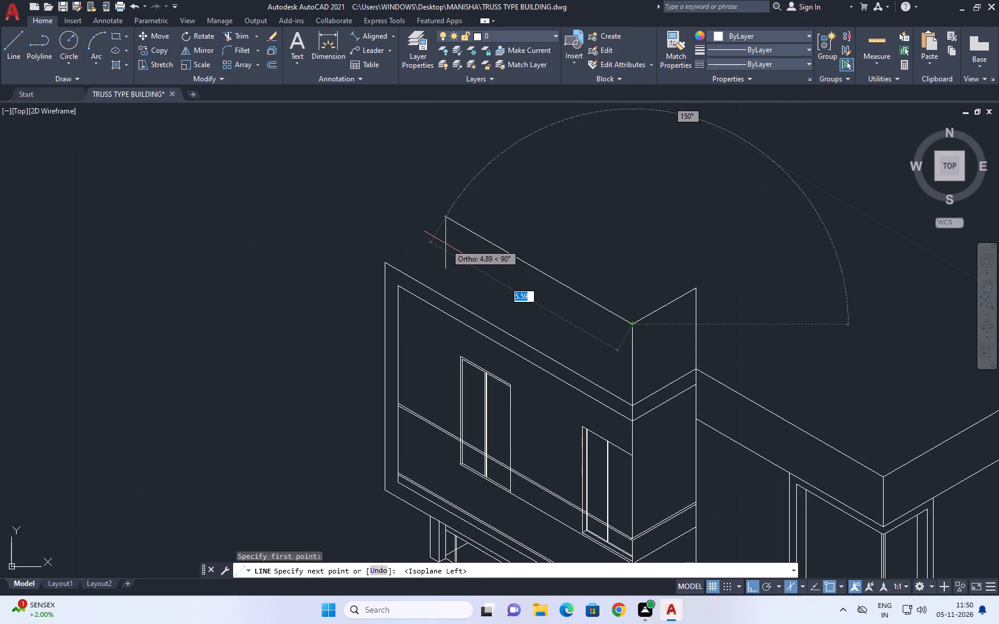
{"action": "left_click", "coordinate": [372, 231]}
{"action": "right_click", "coordinate": [427, 183]}
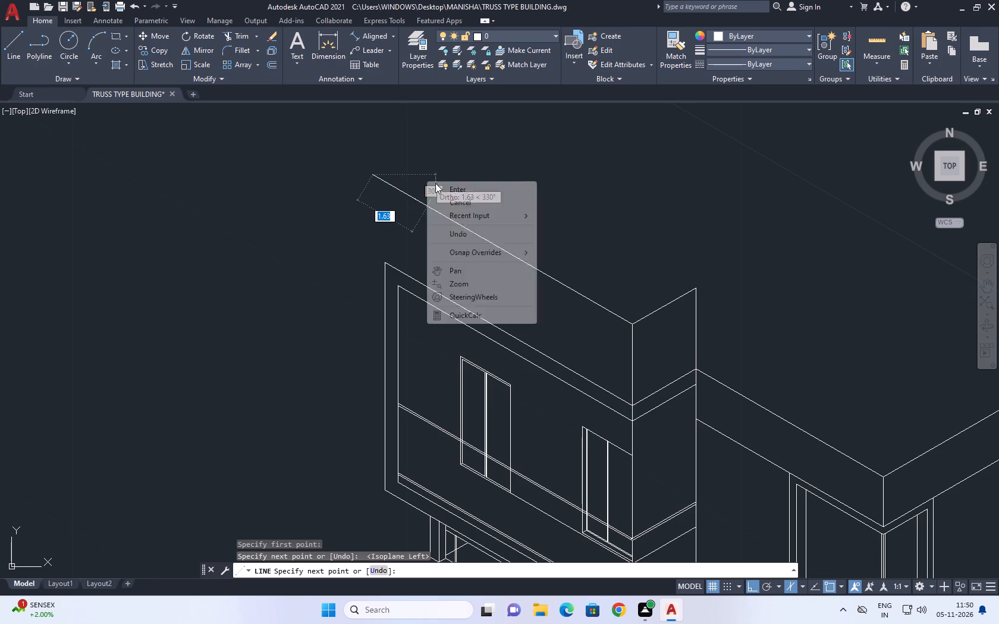
{"action": "left_click", "coordinate": [464, 197]}
Draw a vertical line up from the long roof edge's far corner, crossing and extending above the new raised sloping line.
{"action": "right_click", "coordinate": [439, 199]}
{"action": "left_click", "coordinate": [479, 205]}
{"action": "middle_click_drag", "start_coordinate": [406, 216], "coordinate": [465, 367]}
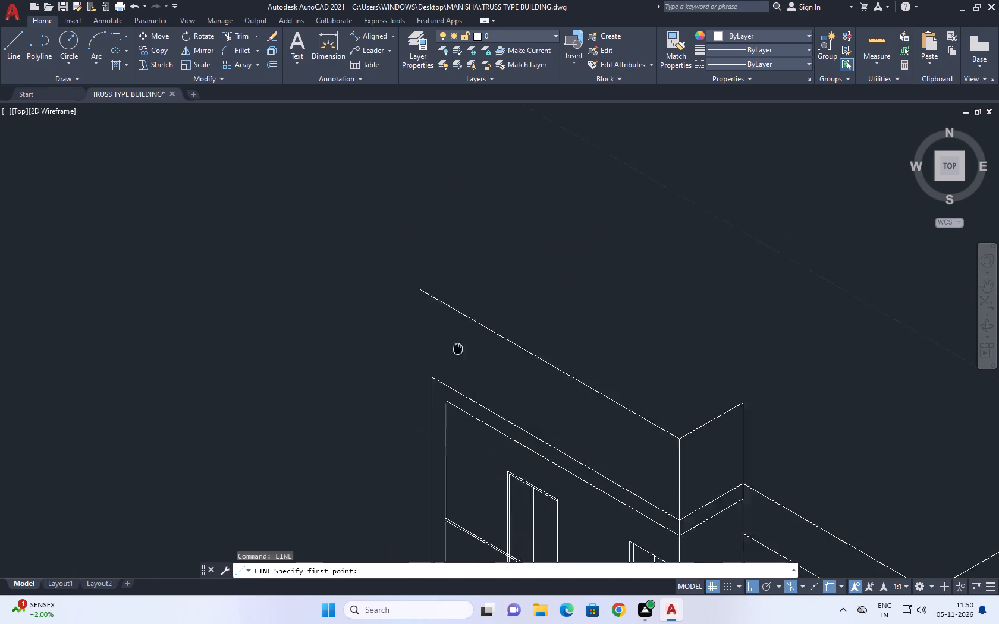
{"action": "middle_click_drag", "start_coordinate": [465, 367], "coordinate": [466, 368]}
{"action": "left_click", "coordinate": [444, 418]}
{"action": "left_click", "coordinate": [445, 253]}
{"action": "right_click", "coordinate": [494, 203]}
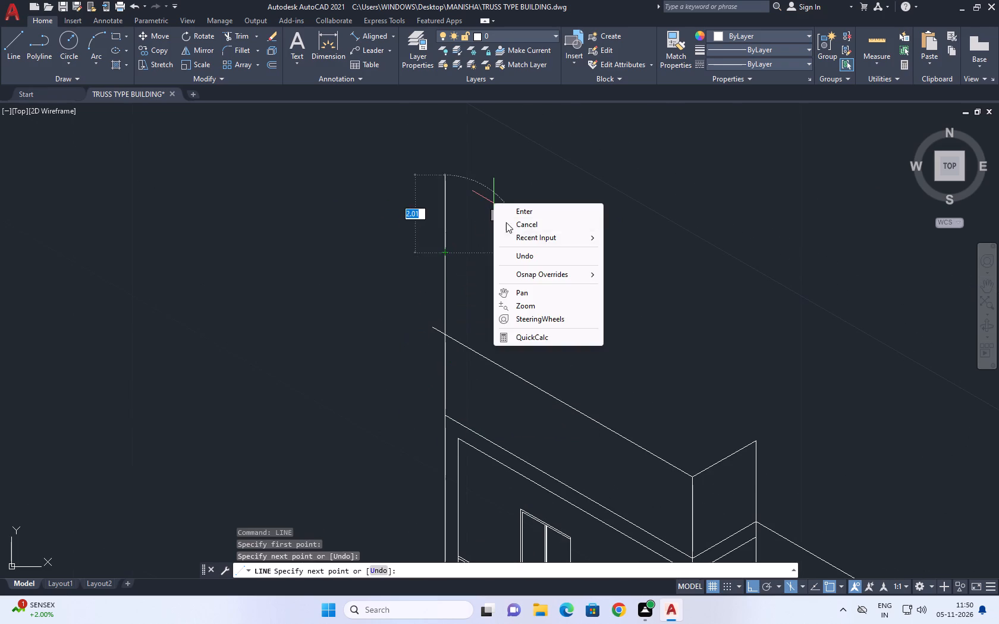
{"action": "left_click", "coordinate": [530, 222]}
Trim the overshooting ends of the long raised sloping line and the vertical line where they cross above the far roof corner.
{"action": "left_click", "coordinate": [237, 31]}
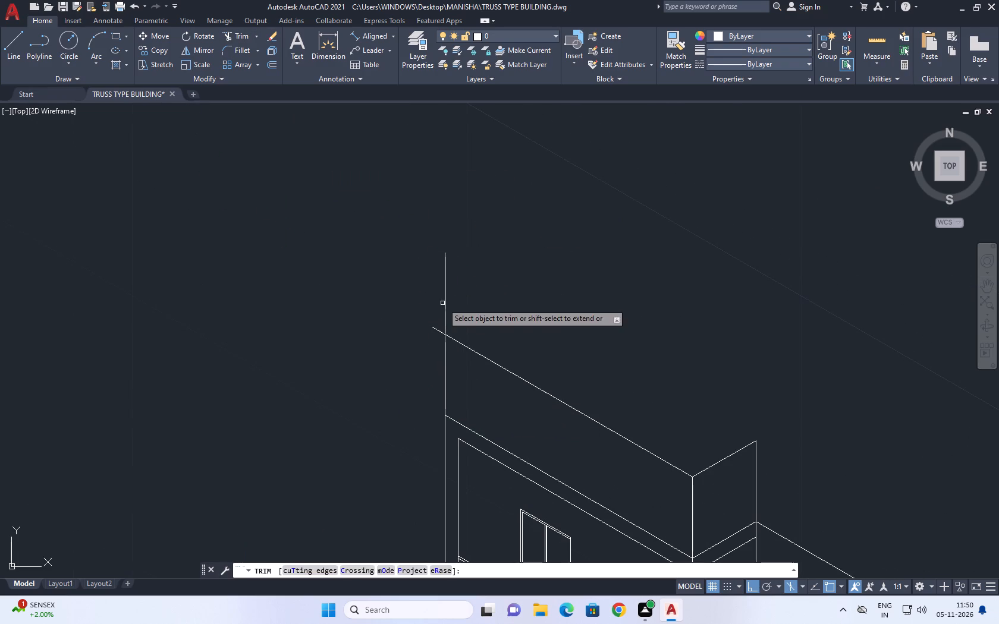
{"action": "scroll", "coordinate": [436, 314], "scroll_direction": "up", "scroll_amount": 2}
{"action": "left_click", "coordinate": [436, 363]}
{"action": "left_click", "coordinate": [459, 328]}
{"action": "scroll", "coordinate": [489, 269], "scroll_direction": "down", "scroll_amount": 2}
{"action": "right_click", "coordinate": [496, 269]}
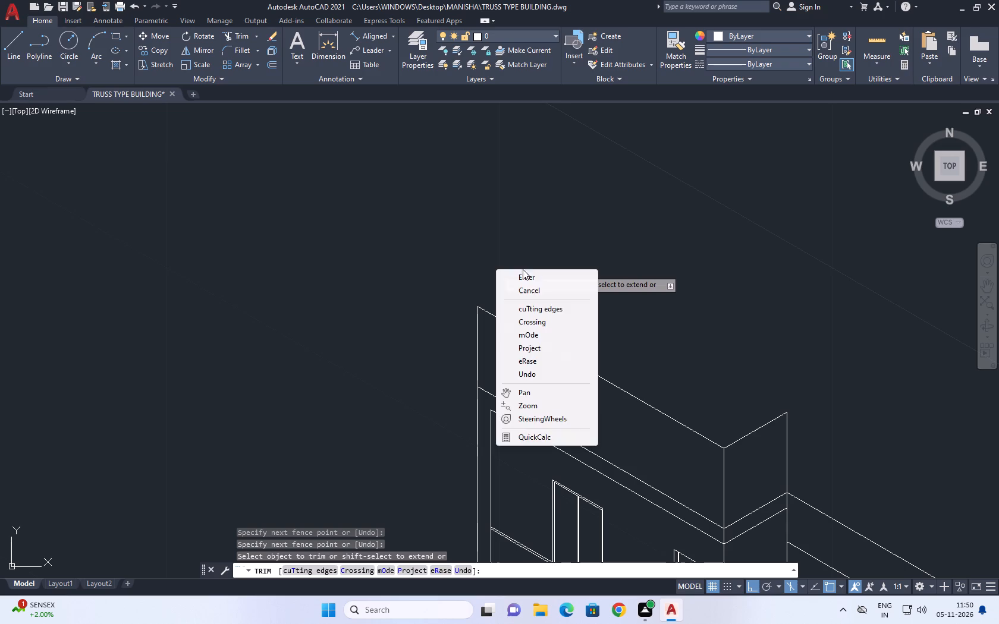
{"action": "left_click", "coordinate": [540, 286]}
Move the raised structure's far vertical edge inward along the 330° isometric direction.
{"action": "middle_click_drag", "start_coordinate": [632, 269], "coordinate": [600, 299]}
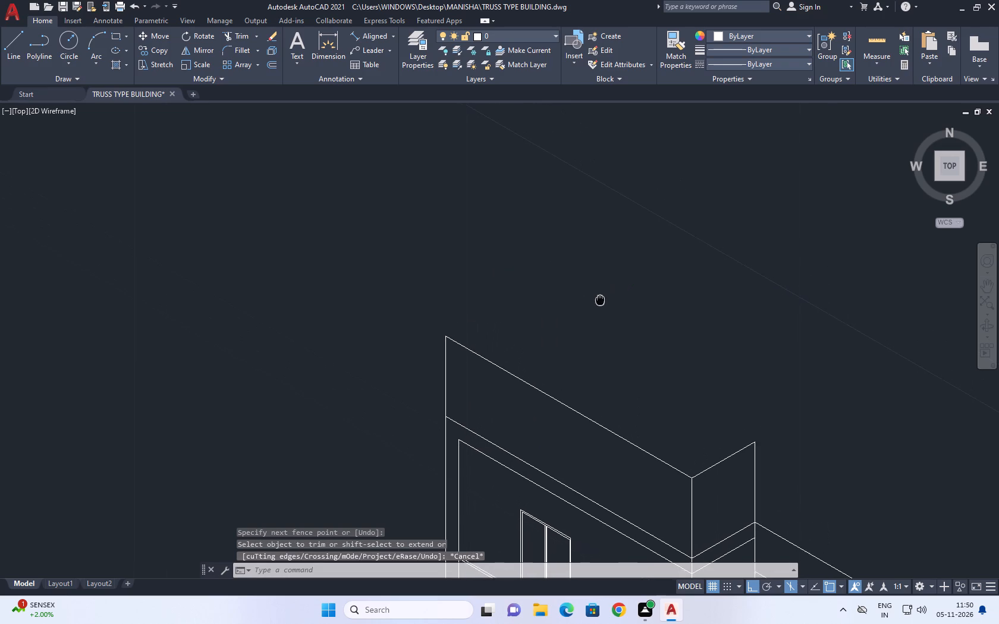
{"action": "middle_click_drag", "start_coordinate": [600, 299], "coordinate": [599, 300]}
{"action": "left_click", "coordinate": [447, 388]}
{"action": "left_click", "coordinate": [427, 354]}
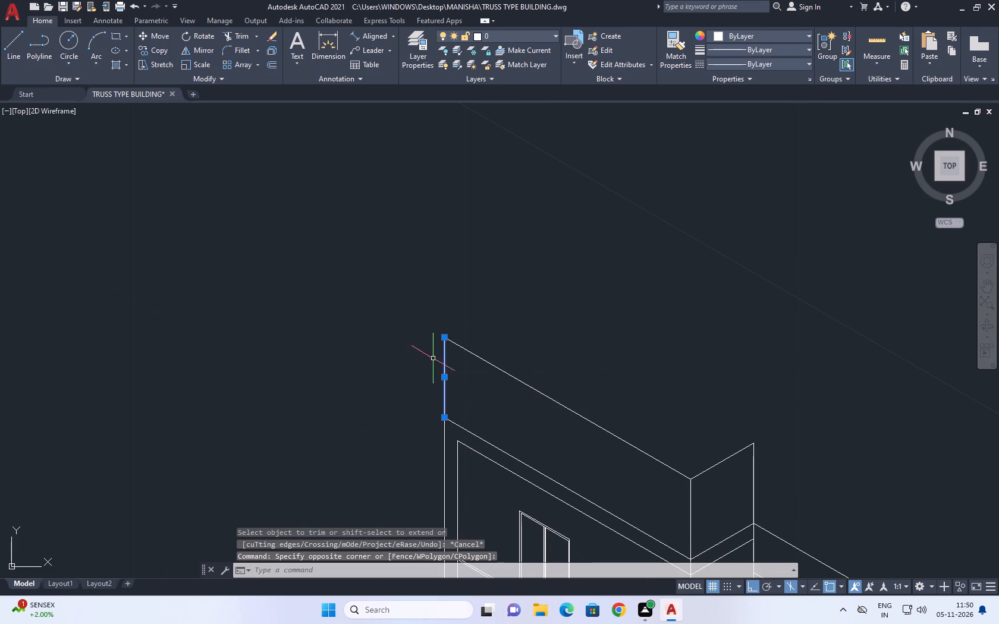
{"action": "left_click", "coordinate": [161, 34]}
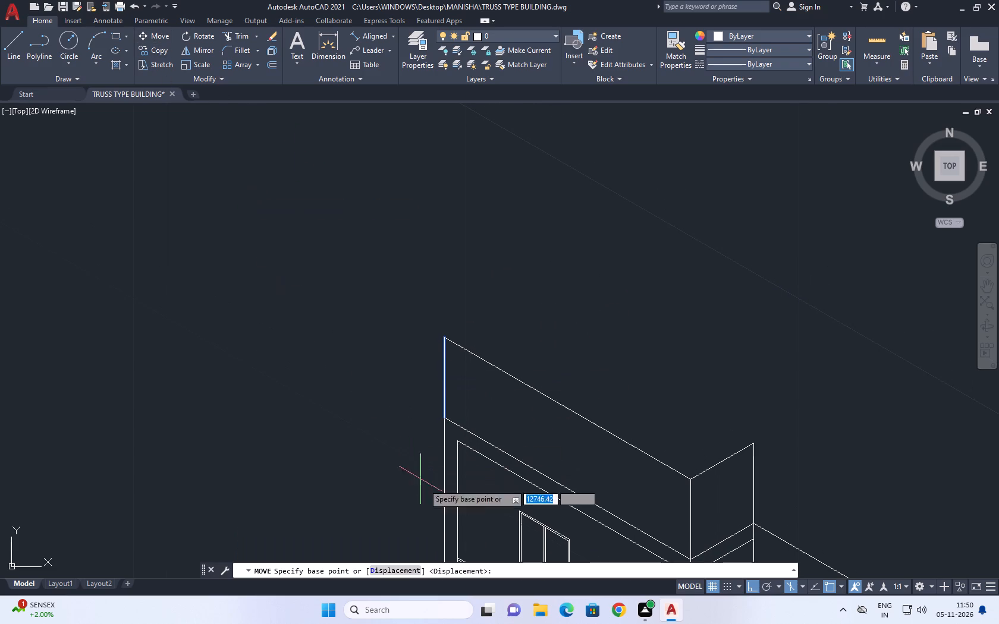
{"action": "scroll", "coordinate": [470, 421], "scroll_direction": "up", "scroll_amount": 2}
{"action": "left_click", "coordinate": [453, 390]}
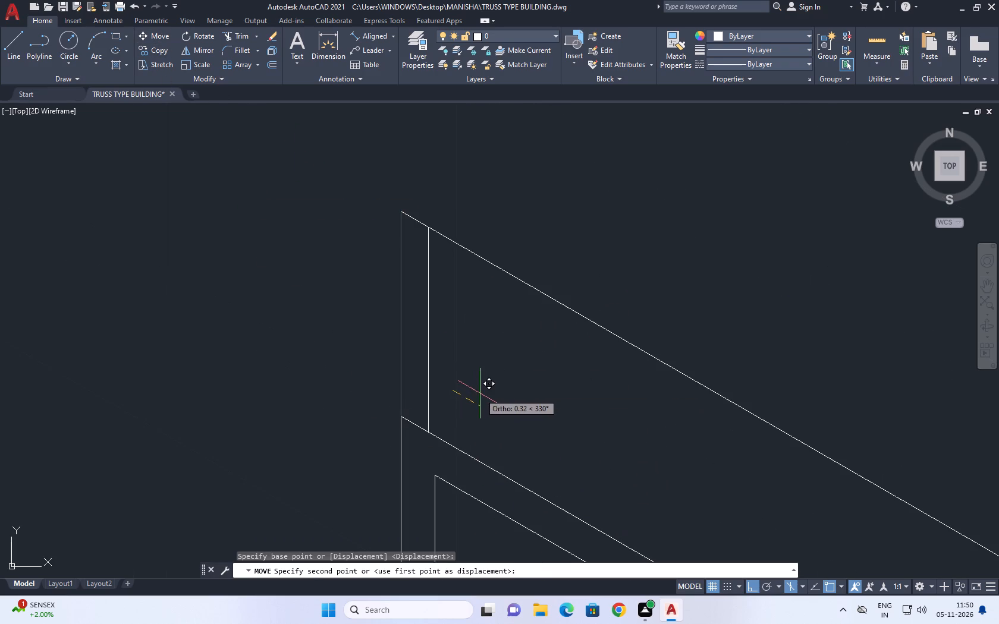
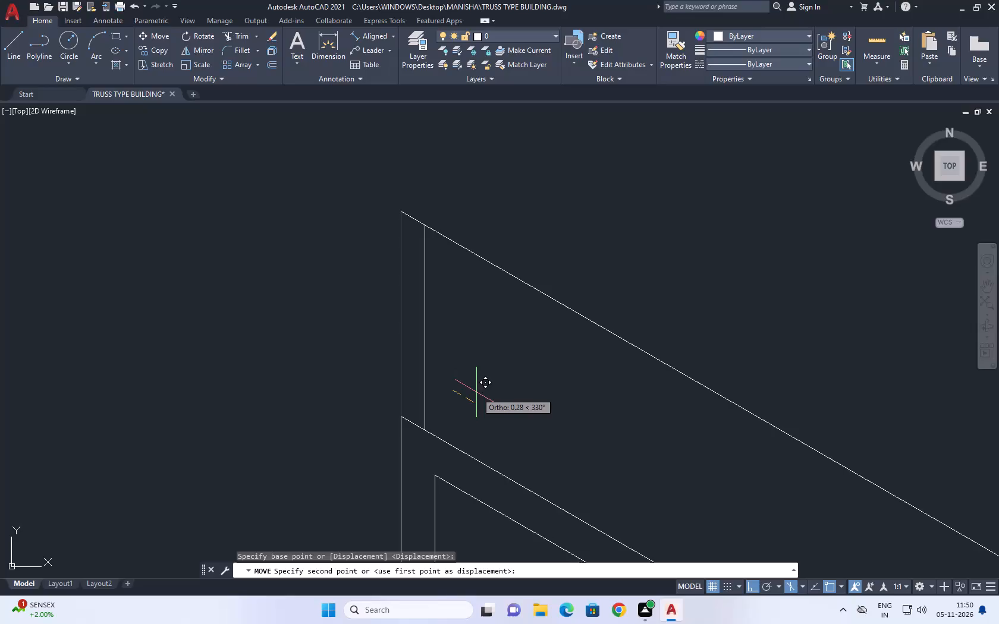
Place the moved far vertical edge of the raised structure about 0.28 units inward along 330°.
{"action": "left_click", "coordinate": [476, 392]}
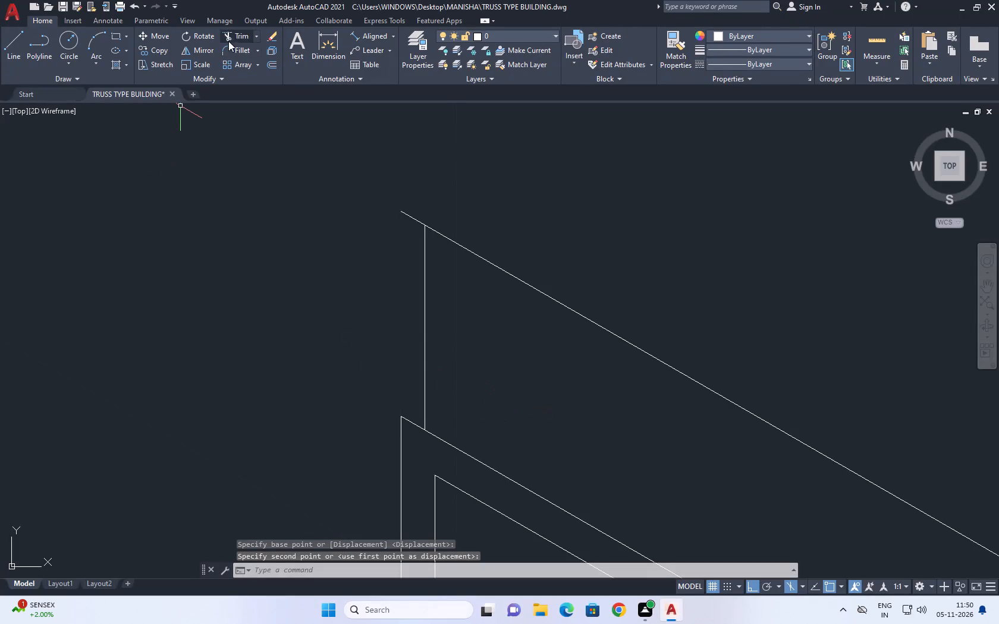
Trim the end of the long raised sloping line that projects beyond the moved far vertical edge.
{"action": "left_click_drag", "start_coordinate": [244, 34], "coordinate": [246, 42]}
{"action": "left_click", "coordinate": [397, 218]}
{"action": "left_click", "coordinate": [415, 208]}
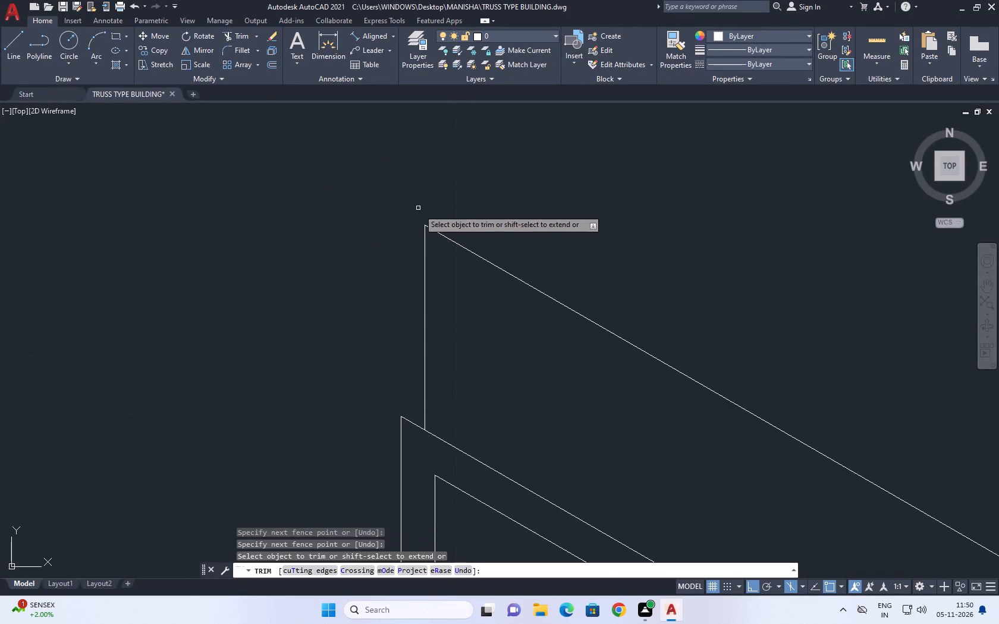
{"action": "right_click_drag", "start_coordinate": [427, 190], "coordinate": [451, 201]}
{"action": "left_click", "coordinate": [479, 219]}
Copy the upper box's long roof edge straight up by about 0.2 units as a base line for the raised structure.
{"action": "scroll", "coordinate": [479, 219], "scroll_direction": "down", "scroll_amount": 4}
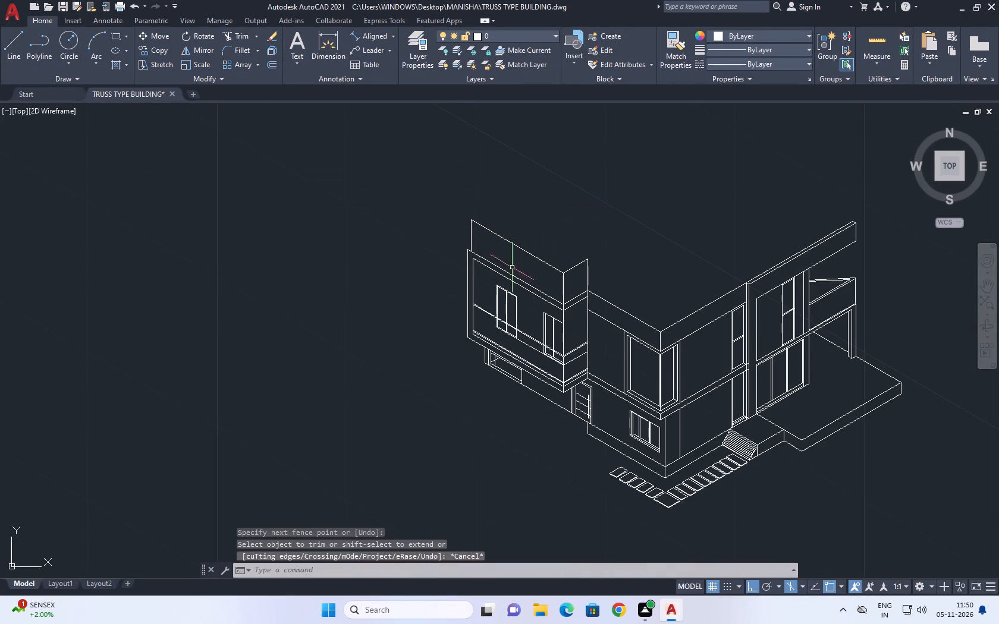
{"action": "scroll", "coordinate": [527, 289], "scroll_direction": "up", "scroll_amount": 2}
{"action": "left_click", "coordinate": [543, 286]}
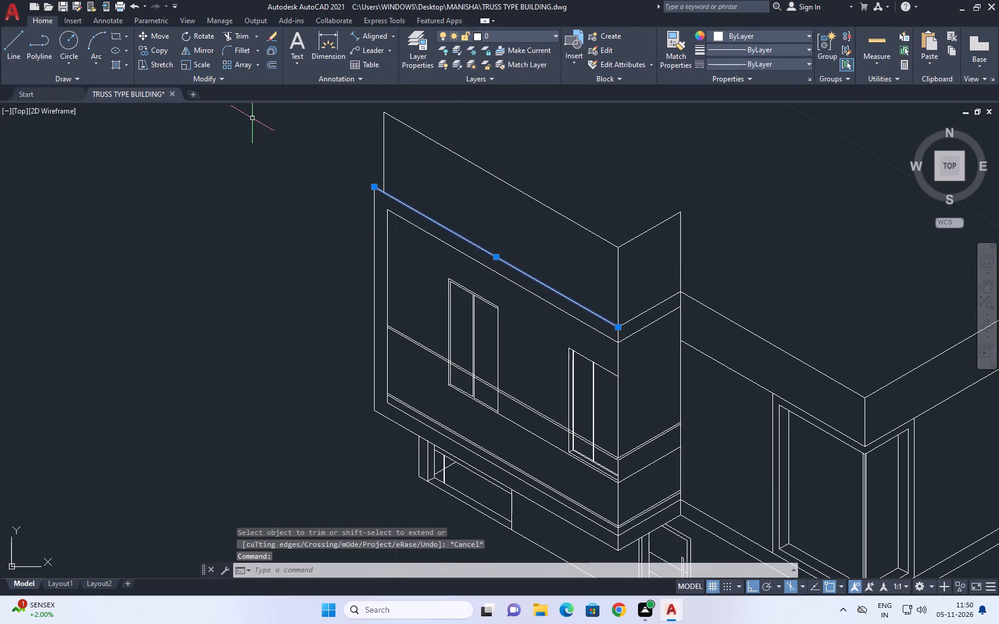
{"action": "left_click", "coordinate": [164, 45]}
{"action": "scroll", "coordinate": [554, 283], "scroll_direction": "up", "scroll_amount": 1}
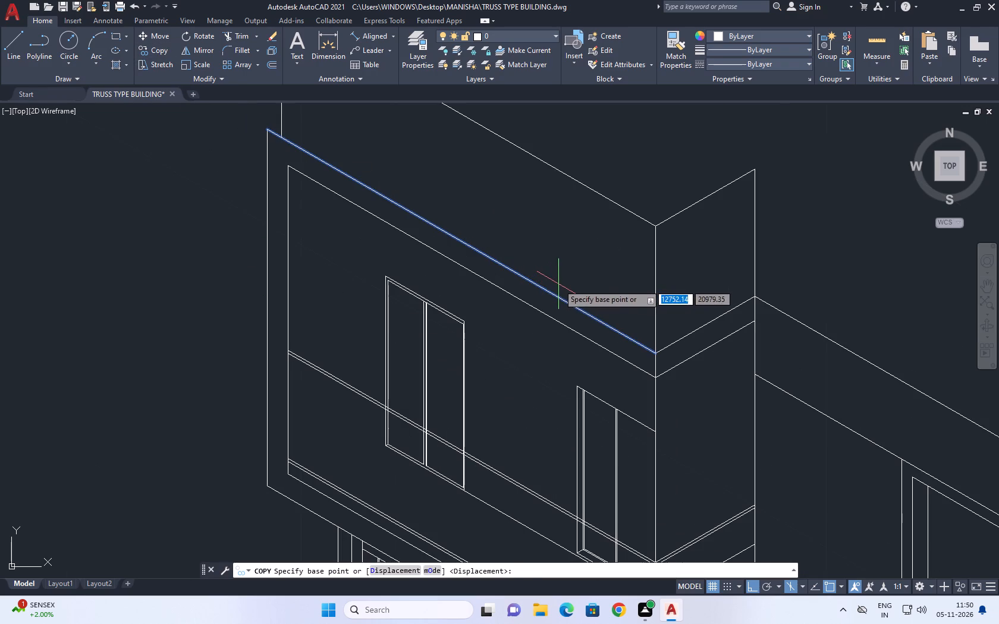
{"action": "left_click", "coordinate": [558, 284]}
{"action": "left_click", "coordinate": [561, 273]}
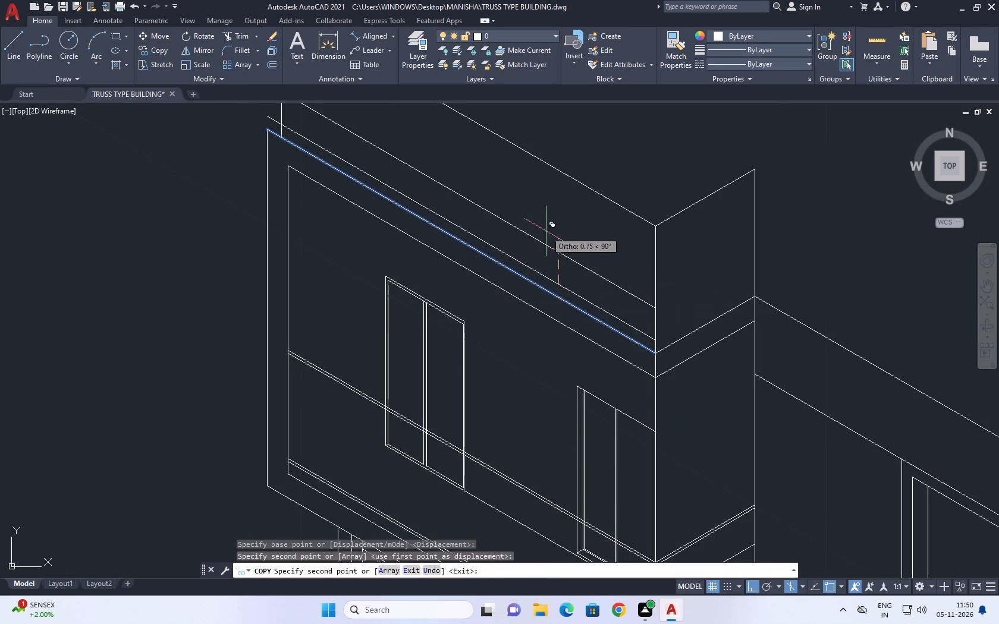
{"action": "right_click", "coordinate": [546, 231]}
{"action": "left_click", "coordinate": [569, 248]}
Trim the end of the copied roof line that projects beyond the raised structure's far vertical edge.
{"action": "middle_click_drag", "start_coordinate": [417, 228], "coordinate": [499, 347]}
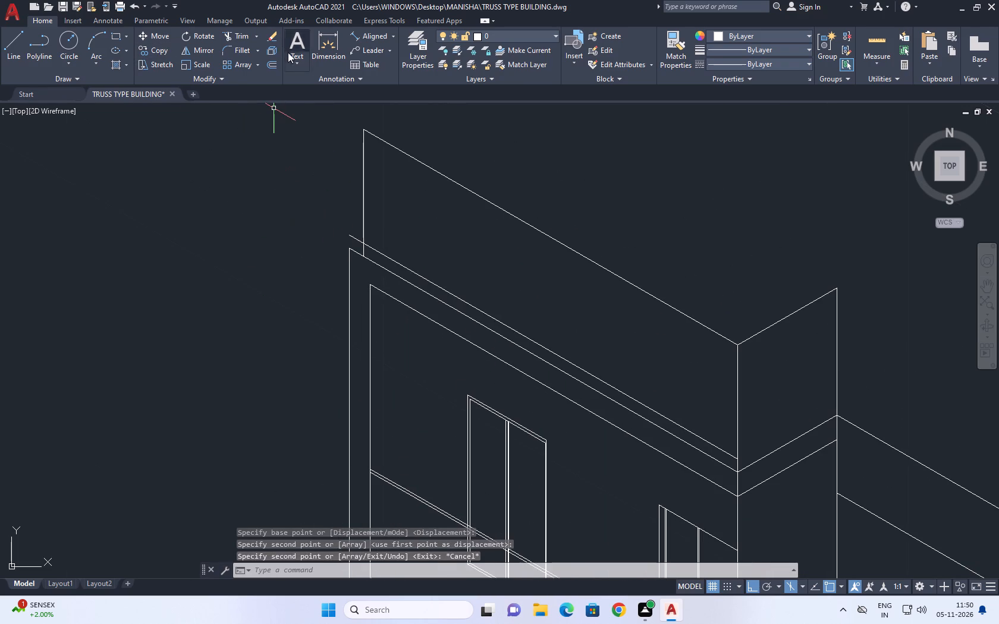
{"action": "left_click", "coordinate": [237, 38]}
{"action": "left_click", "coordinate": [354, 237]}
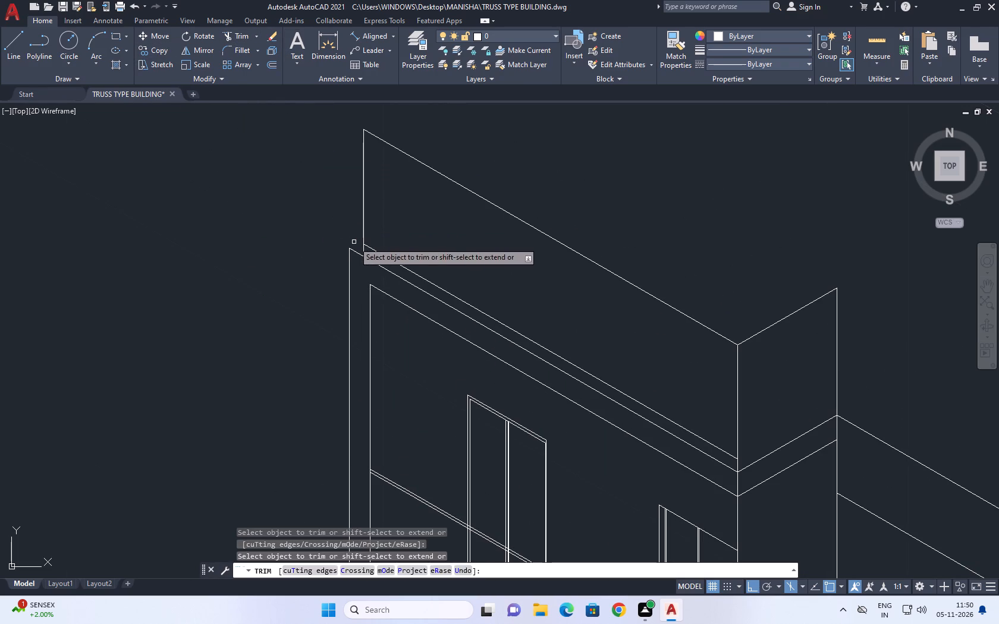
{"action": "right_click", "coordinate": [441, 196]}
{"action": "right_click", "coordinate": [479, 216]}
{"action": "scroll", "coordinate": [392, 226], "scroll_direction": "down", "scroll_amount": 2}
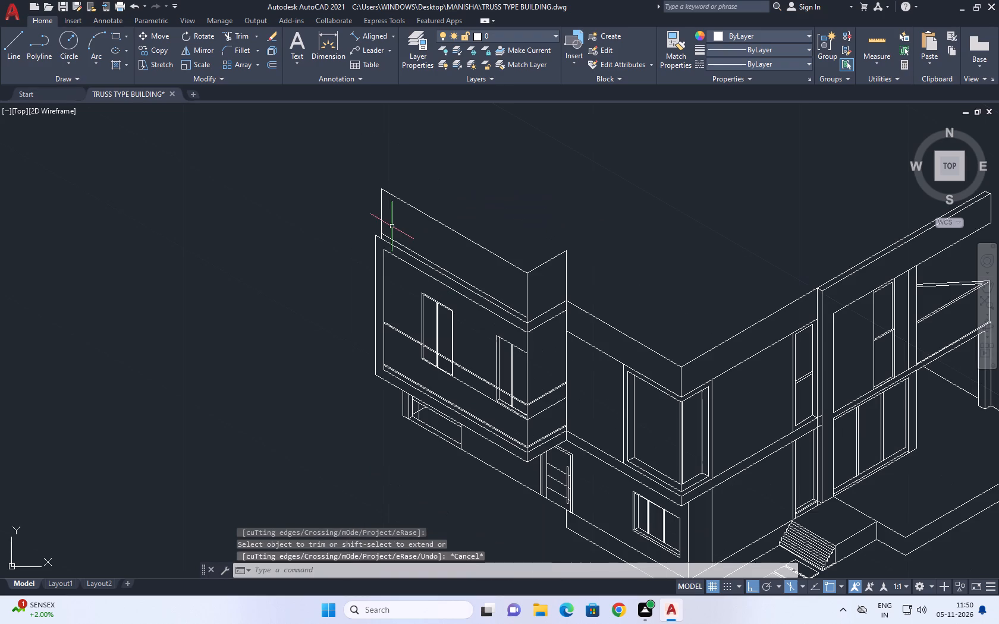
Copy the short return roof edge straight up from its front corner to the end of the copied long roof line.
{"action": "left_click", "coordinate": [542, 313]}
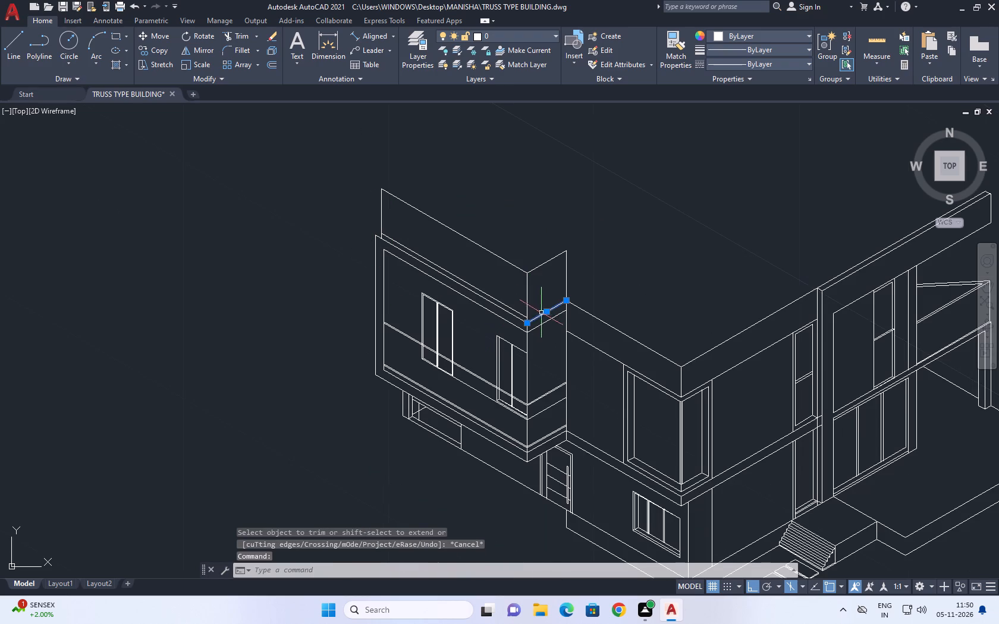
{"action": "right_click_drag", "start_coordinate": [467, 187], "coordinate": [411, 135]}
{"action": "left_click", "coordinate": [378, 163]}
{"action": "left_click", "coordinate": [359, 163]}
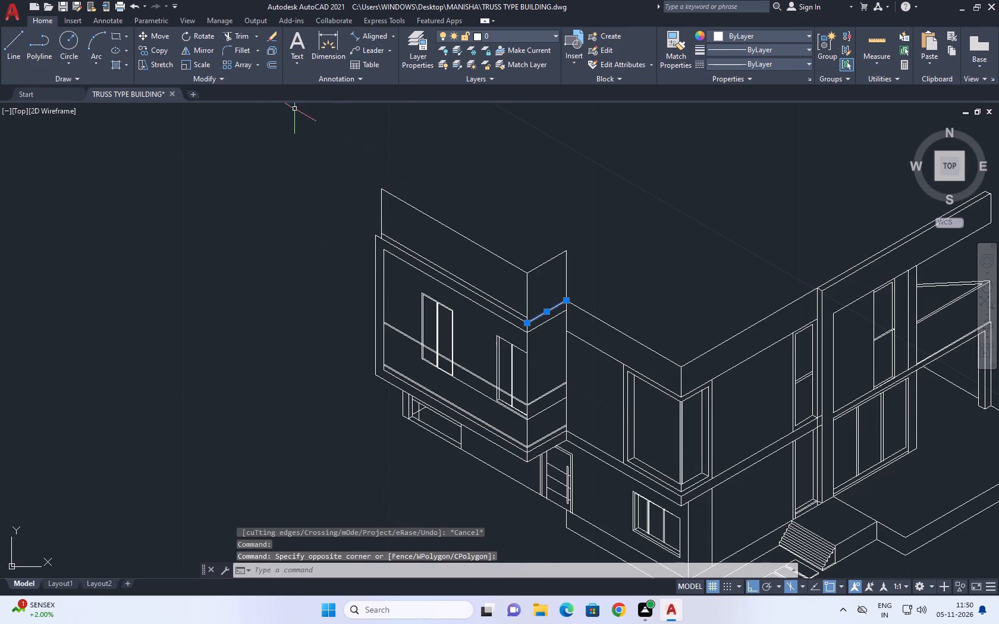
{"action": "left_click", "coordinate": [162, 53]}
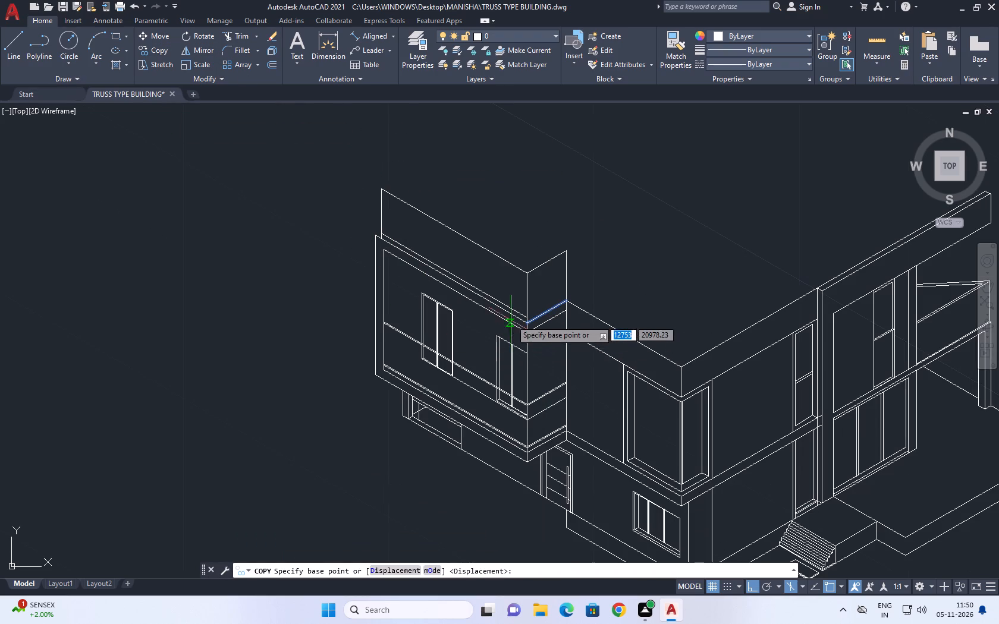
{"action": "scroll", "coordinate": [517, 322], "scroll_direction": "up", "scroll_amount": 3}
{"action": "left_click", "coordinate": [551, 323]}
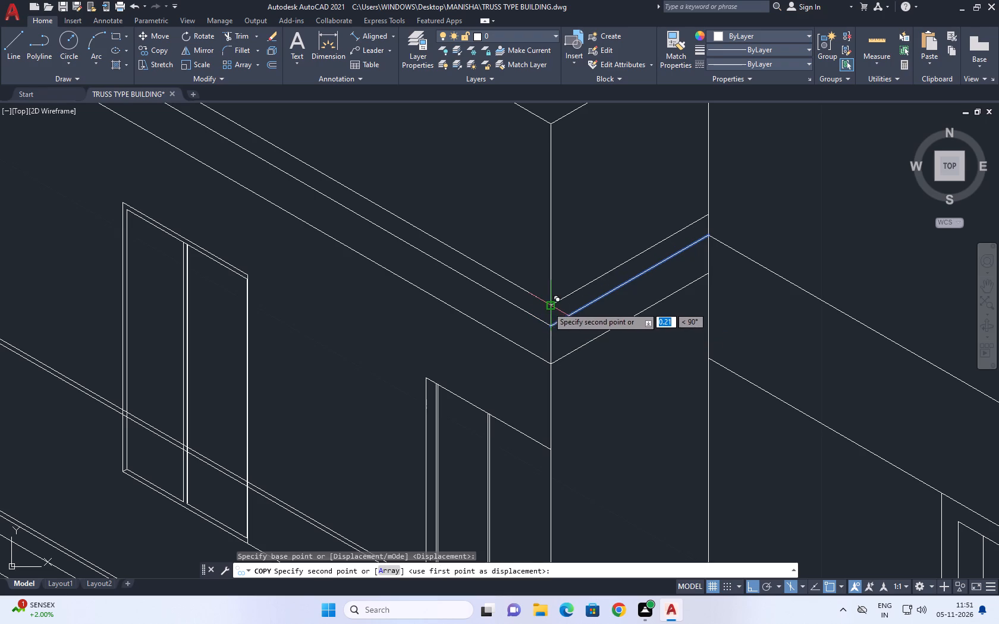
{"action": "left_click", "coordinate": [548, 304]}
{"action": "right_click", "coordinate": [472, 229]}
{"action": "left_click", "coordinate": [527, 253]}
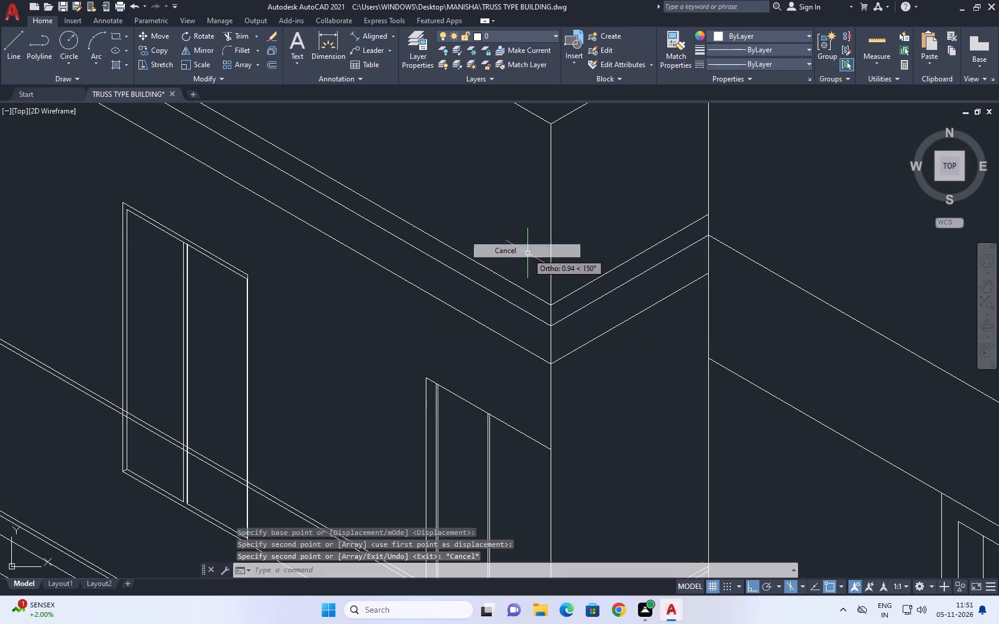
Draw a line on the top isoplane from the top of the raised structure's far vertical edge, running back at 30°.
{"action": "scroll", "coordinate": [534, 324], "scroll_direction": "down", "scroll_amount": 2}
{"action": "middle_click_drag", "start_coordinate": [552, 263], "coordinate": [551, 378]}
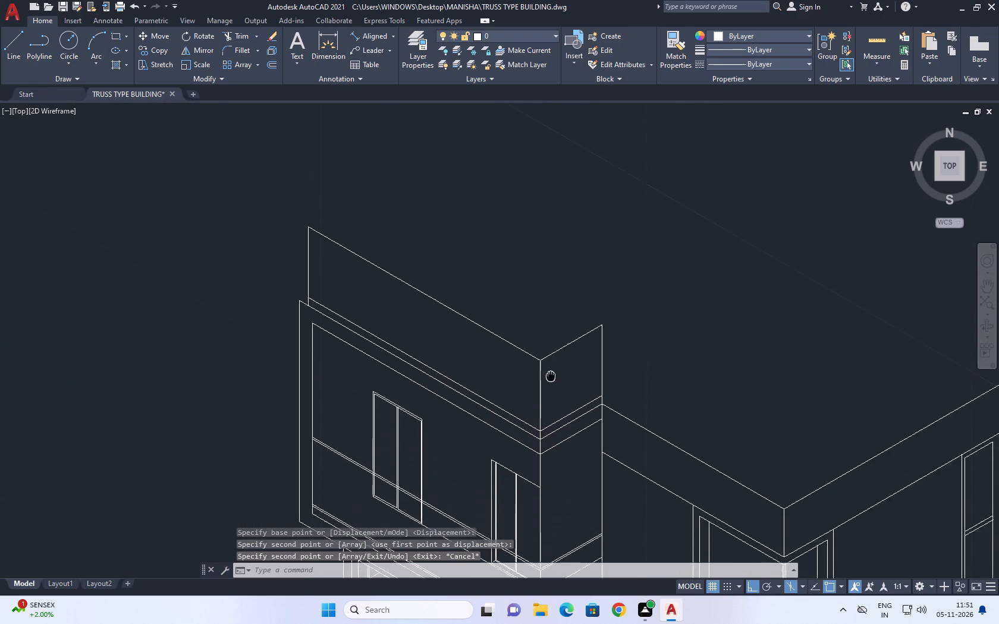
{"action": "middle_click_drag", "start_coordinate": [551, 378], "coordinate": [549, 395]}
{"action": "middle_click_drag", "start_coordinate": [304, 210], "coordinate": [339, 334]}
{"action": "left_click", "coordinate": [11, 47]}
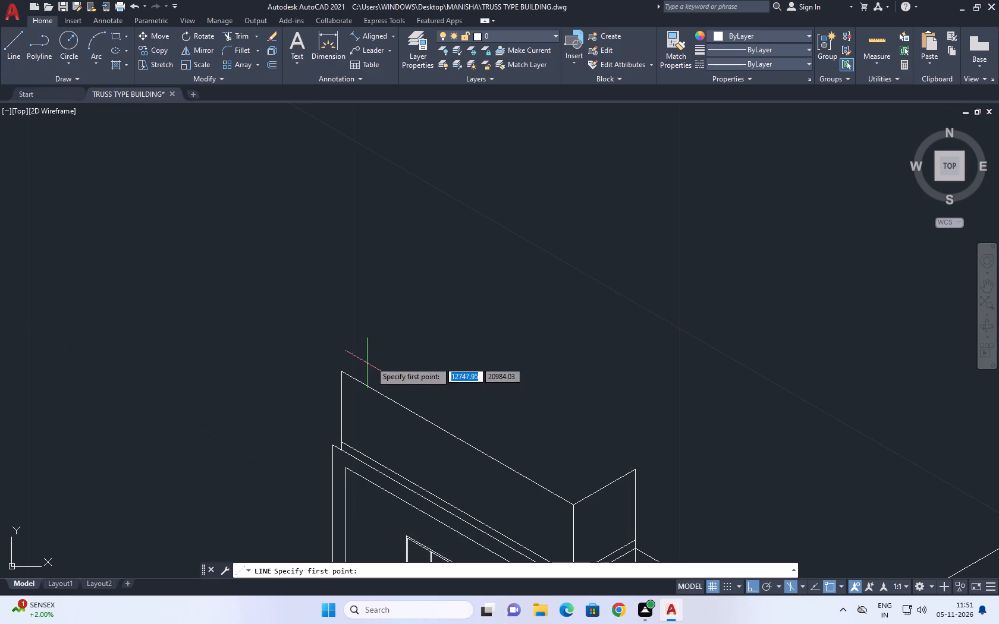
{"action": "left_click", "coordinate": [343, 373]}
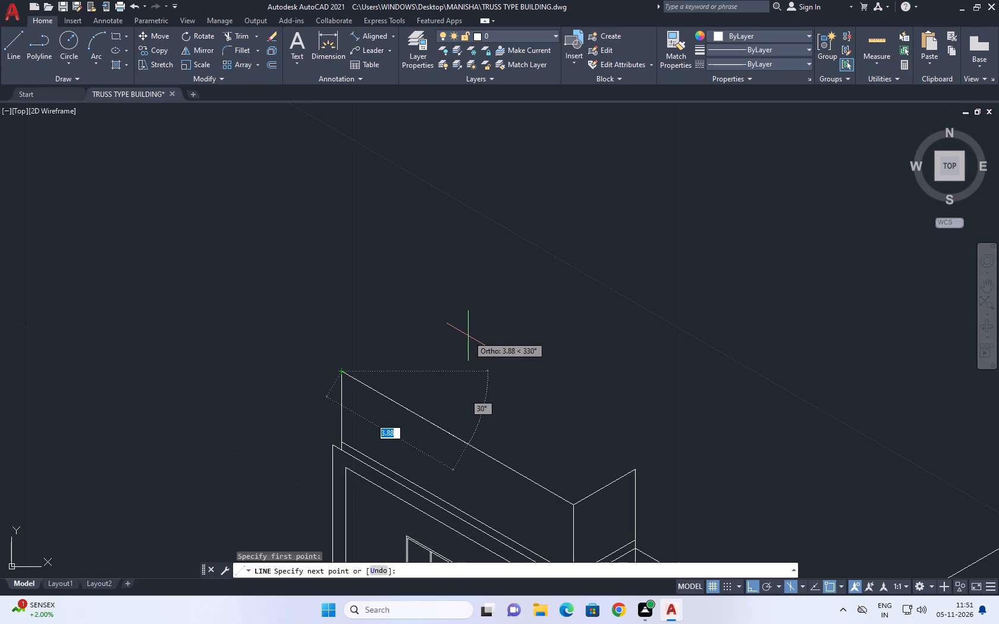
{"action": "key", "text": "F5"}
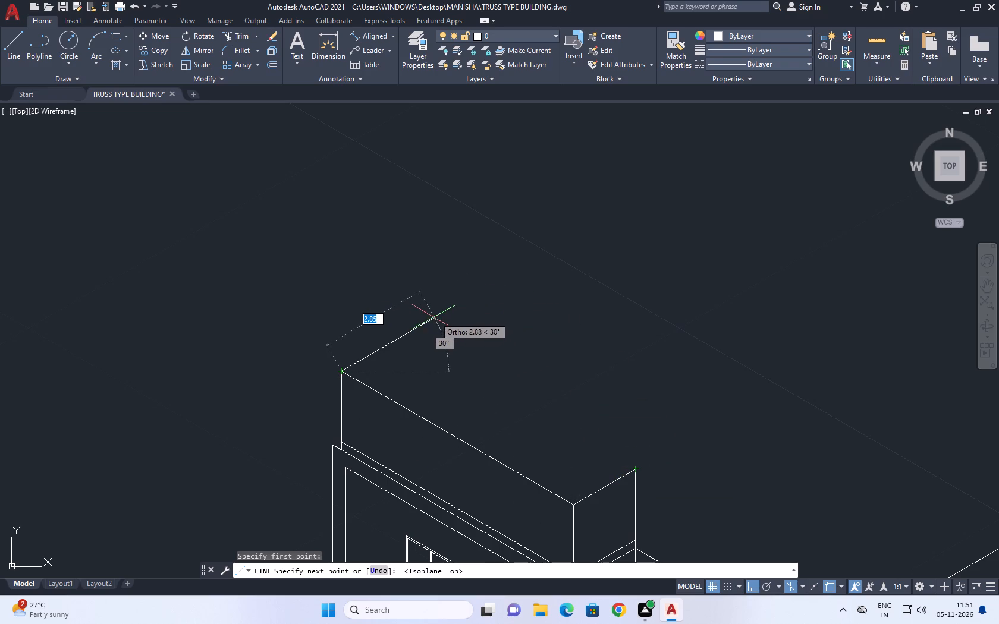
{"action": "left_click", "coordinate": [449, 310]}
{"action": "right_click", "coordinate": [507, 270]}
{"action": "left_click", "coordinate": [556, 286]}
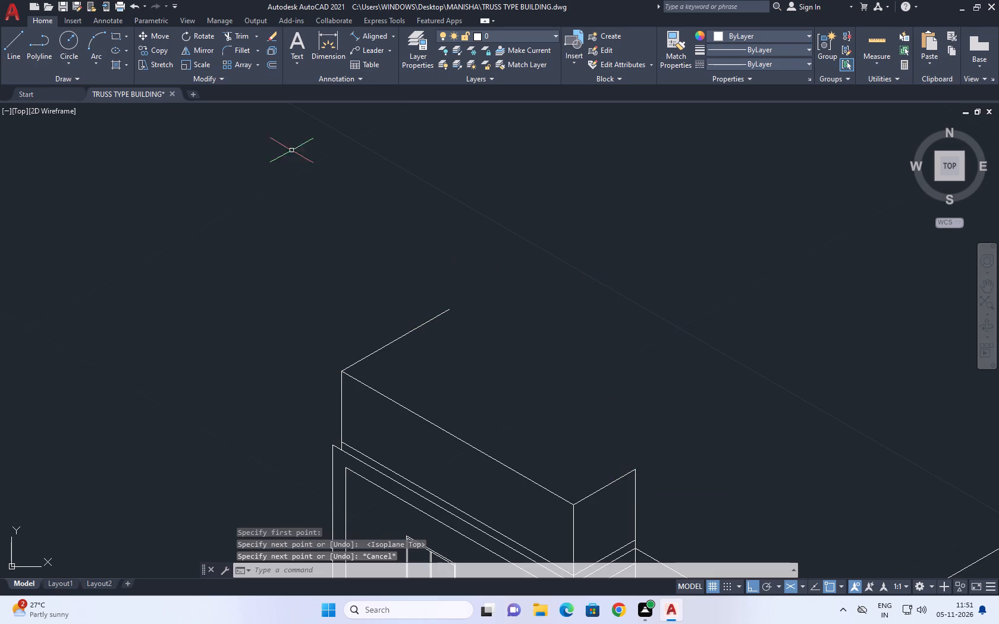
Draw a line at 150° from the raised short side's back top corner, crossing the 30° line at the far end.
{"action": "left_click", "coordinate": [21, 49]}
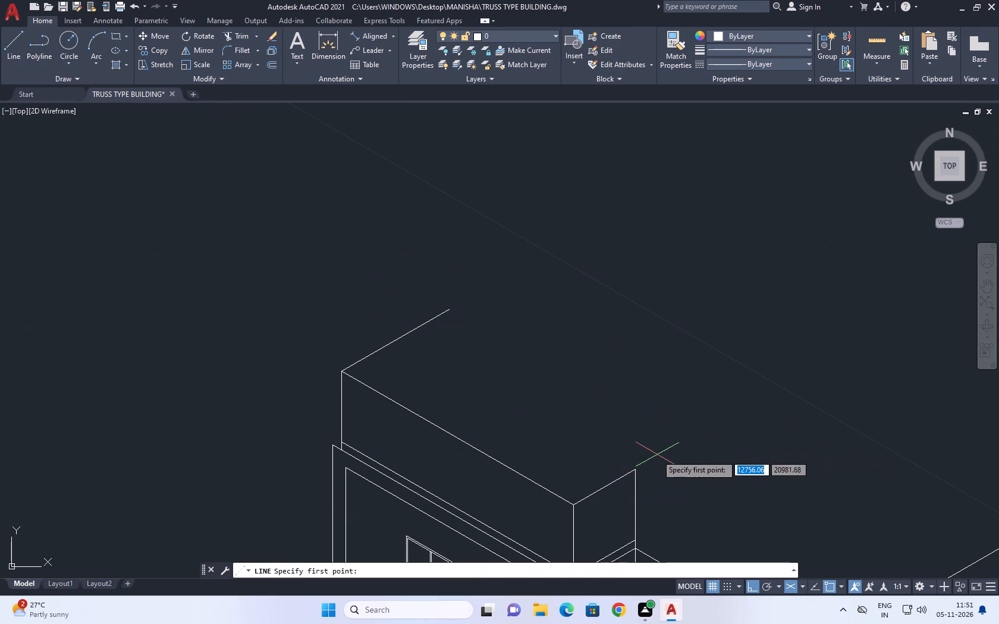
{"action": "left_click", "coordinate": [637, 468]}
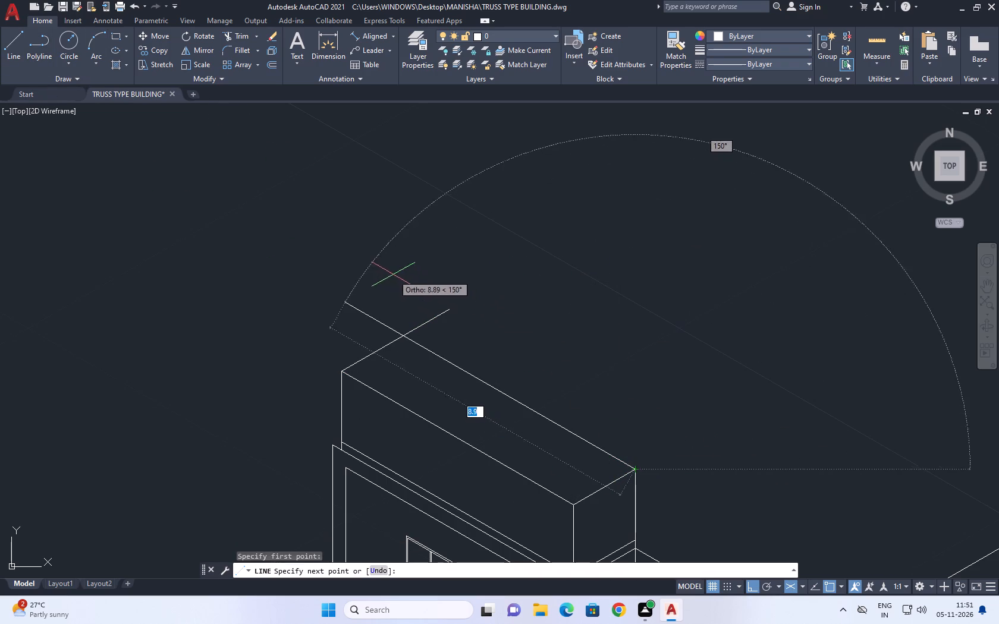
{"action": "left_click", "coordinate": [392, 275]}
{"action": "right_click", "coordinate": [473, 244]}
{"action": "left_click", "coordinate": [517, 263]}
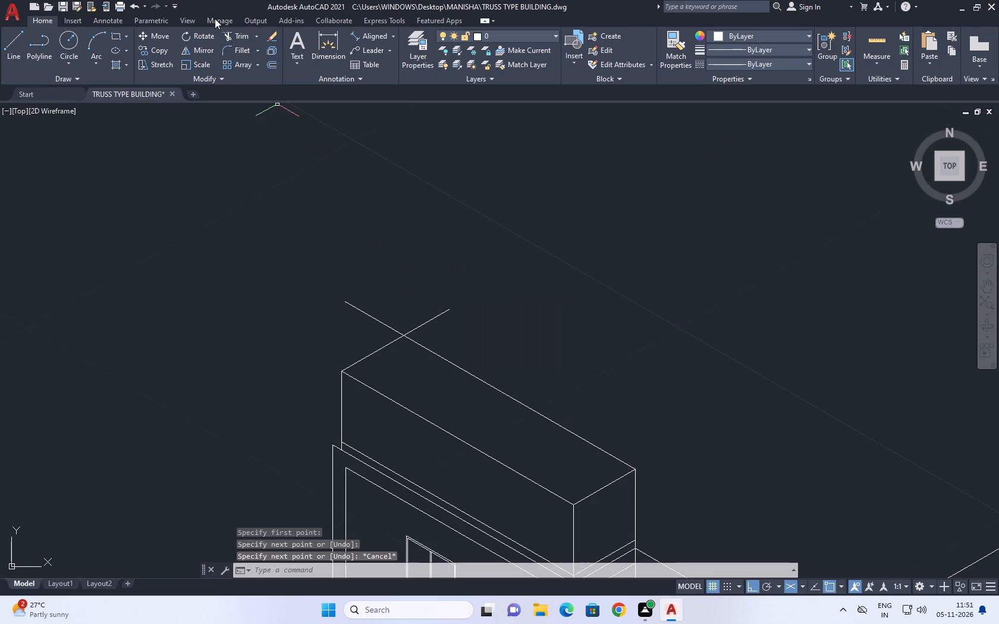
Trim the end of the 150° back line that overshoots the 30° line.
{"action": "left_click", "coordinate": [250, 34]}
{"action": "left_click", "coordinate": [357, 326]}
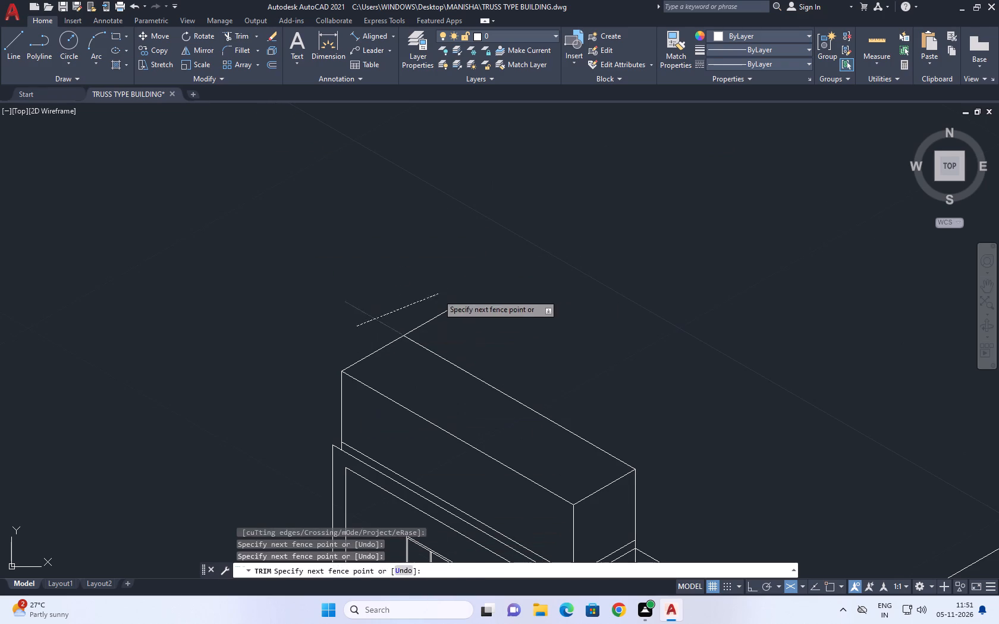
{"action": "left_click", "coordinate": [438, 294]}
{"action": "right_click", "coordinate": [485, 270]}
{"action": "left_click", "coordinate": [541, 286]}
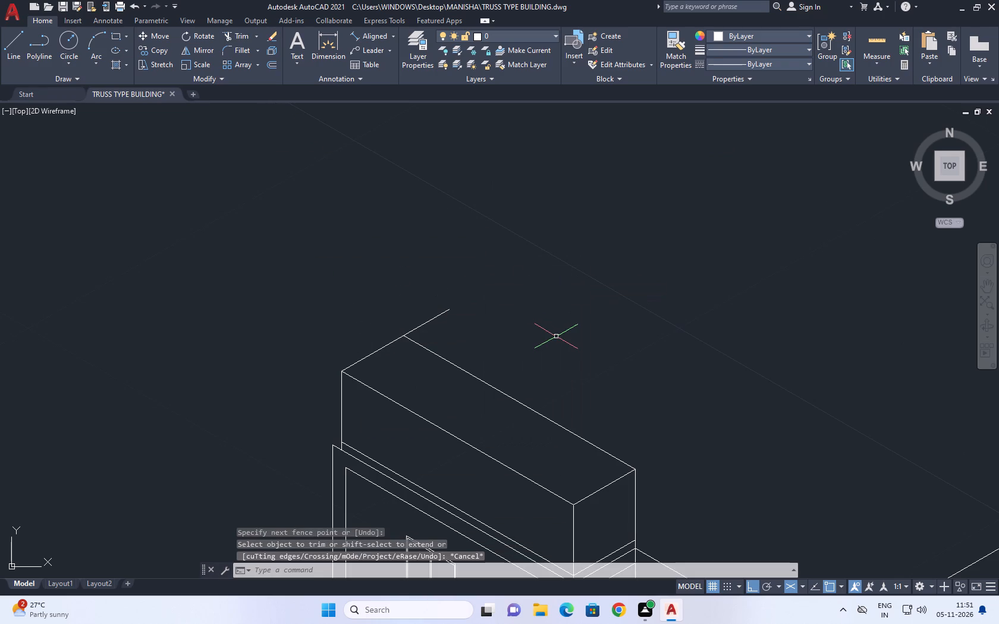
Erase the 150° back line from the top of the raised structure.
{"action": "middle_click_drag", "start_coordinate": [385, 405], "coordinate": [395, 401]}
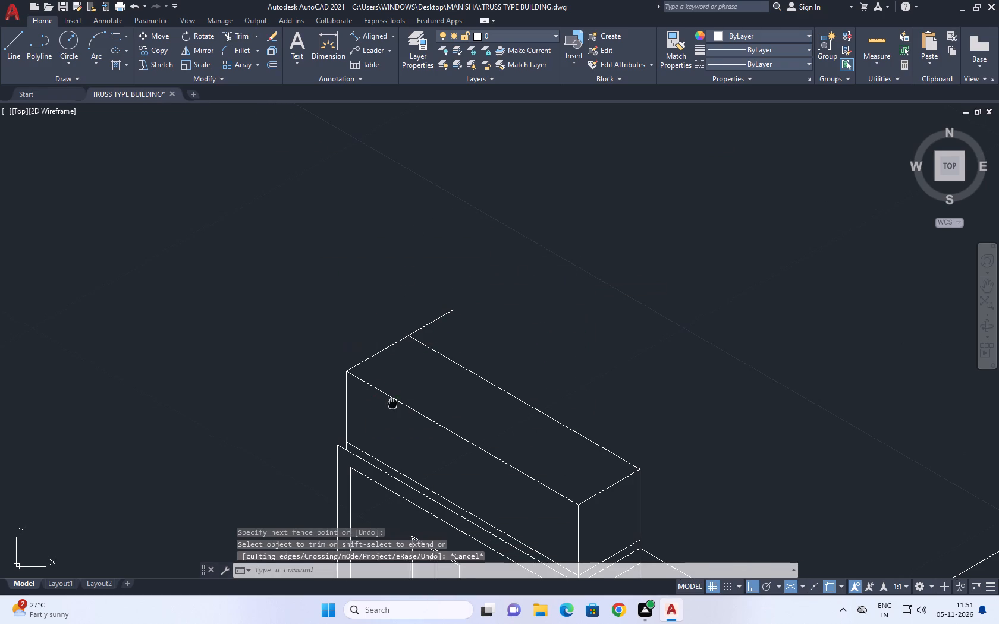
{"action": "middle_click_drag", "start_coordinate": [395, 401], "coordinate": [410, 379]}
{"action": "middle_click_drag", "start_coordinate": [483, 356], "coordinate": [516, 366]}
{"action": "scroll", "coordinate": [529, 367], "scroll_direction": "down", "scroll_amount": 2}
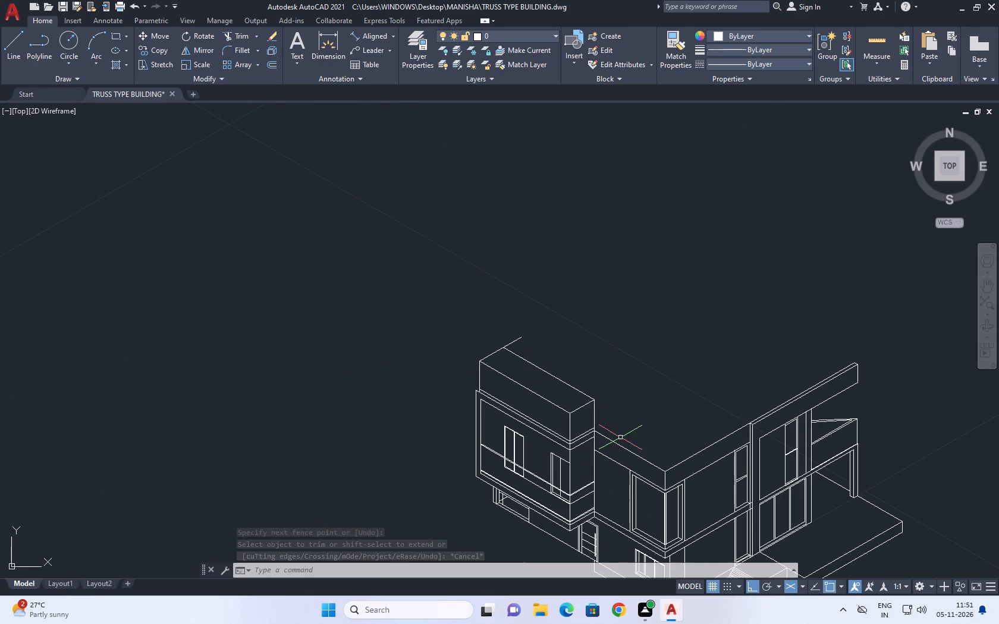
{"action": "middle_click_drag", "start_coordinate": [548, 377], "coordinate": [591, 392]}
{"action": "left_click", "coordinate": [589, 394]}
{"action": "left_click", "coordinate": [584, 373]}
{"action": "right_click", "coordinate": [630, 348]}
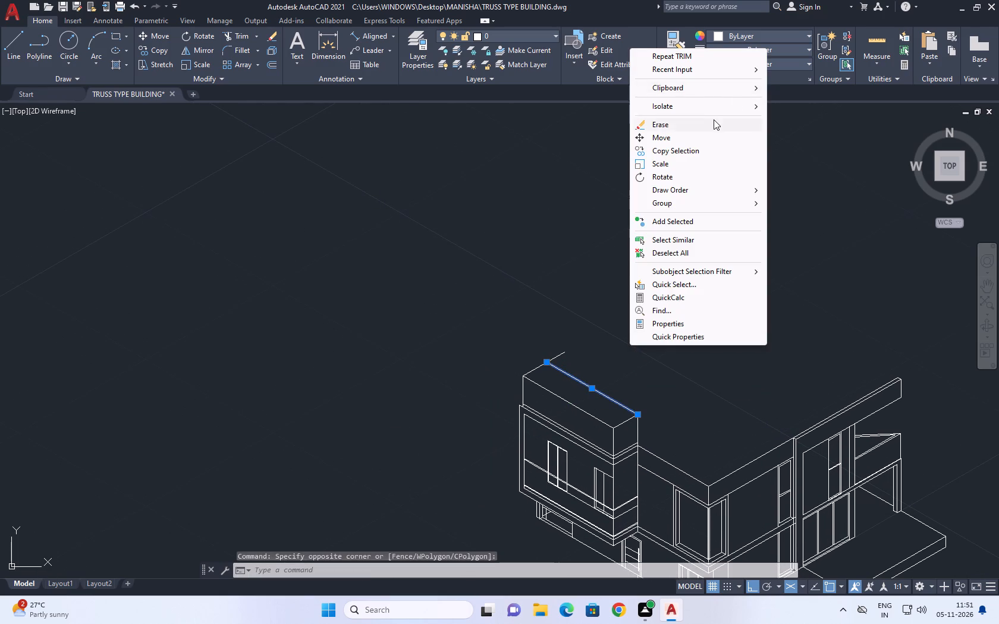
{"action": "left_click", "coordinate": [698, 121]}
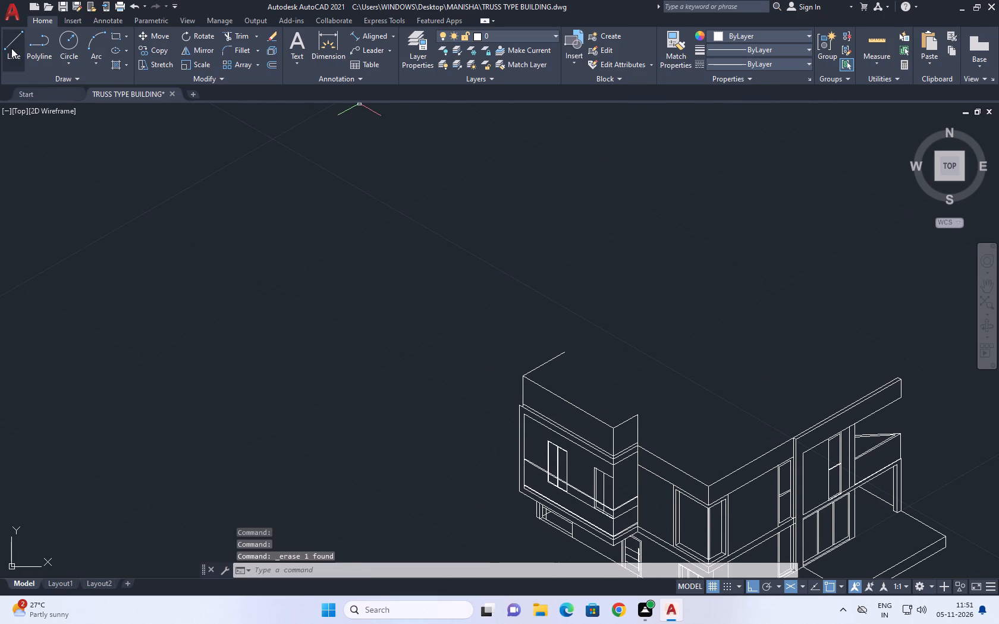
Draw a line running back at 30° from the far end of the raised structure's base line, crossing its long top edge.
{"action": "left_click", "coordinate": [12, 49]}
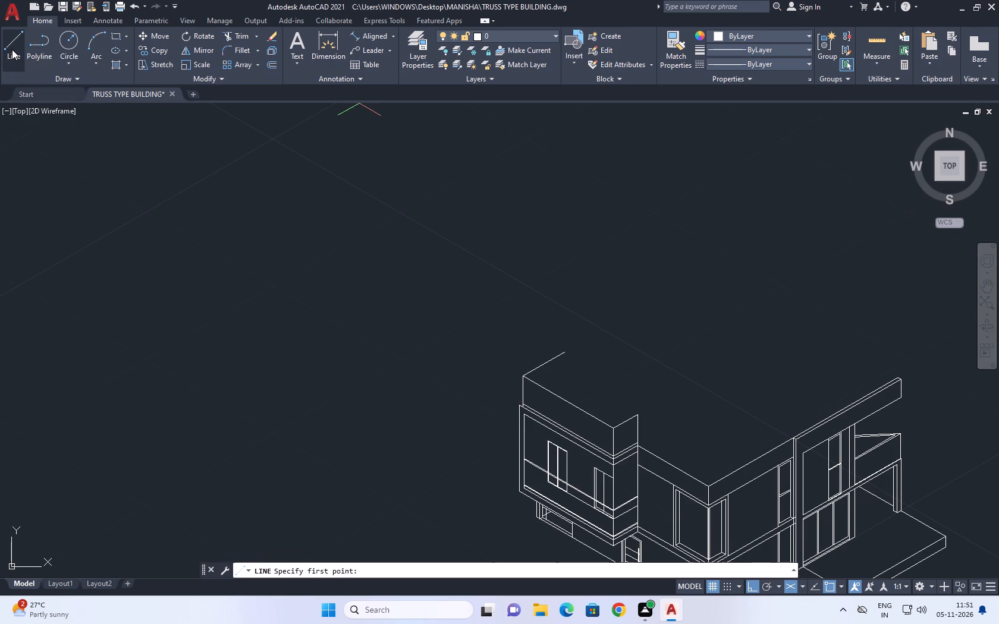
{"action": "scroll", "coordinate": [543, 393], "scroll_direction": "up", "scroll_amount": 5}
{"action": "middle_click_drag", "start_coordinate": [511, 411], "coordinate": [666, 434]}
{"action": "scroll", "coordinate": [666, 434], "scroll_direction": "down", "scroll_amount": 2}
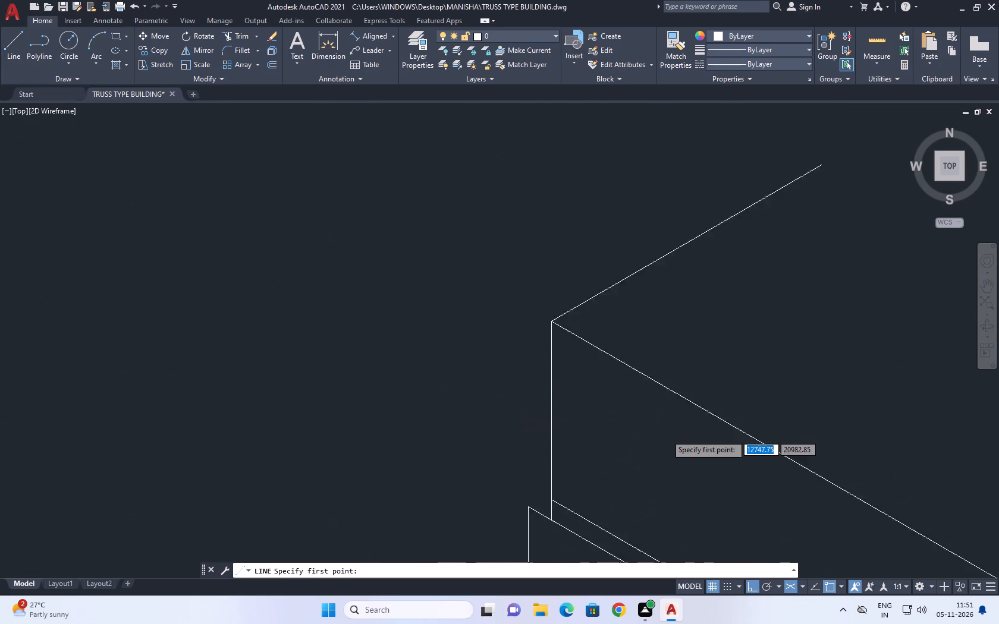
{"action": "scroll", "coordinate": [666, 434], "scroll_direction": "down", "scroll_amount": 3}
{"action": "scroll", "coordinate": [629, 439], "scroll_direction": "up", "scroll_amount": 3}
{"action": "scroll", "coordinate": [633, 440], "scroll_direction": "down", "scroll_amount": 1}
{"action": "scroll", "coordinate": [633, 440], "scroll_direction": "up", "scroll_amount": 1}
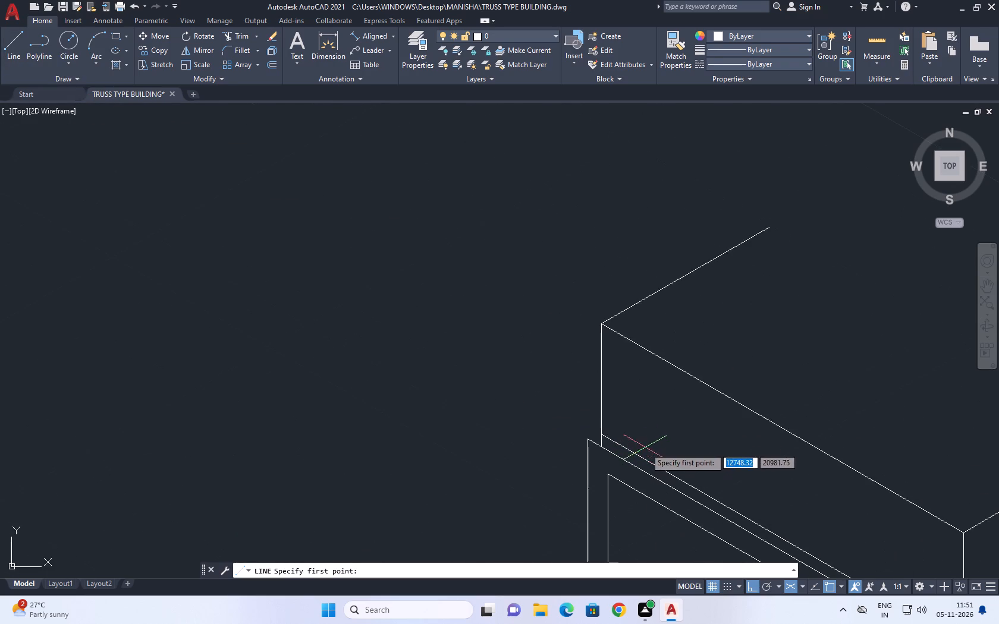
{"action": "middle_click_drag", "start_coordinate": [644, 446], "coordinate": [658, 452]}
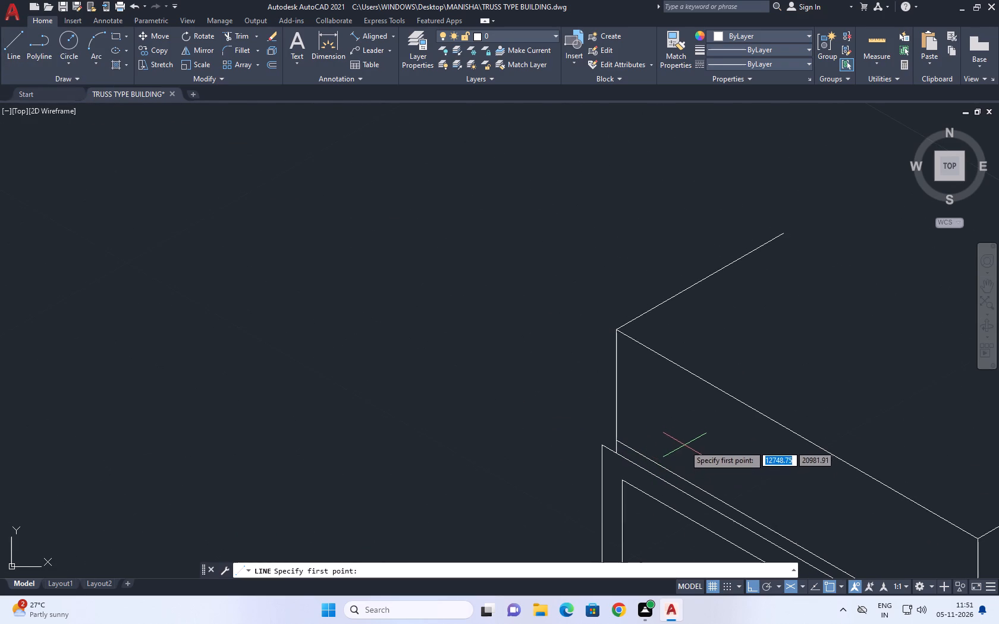
{"action": "left_click", "coordinate": [613, 437]}
{"action": "scroll", "coordinate": [705, 414], "scroll_direction": "down", "scroll_amount": 2}
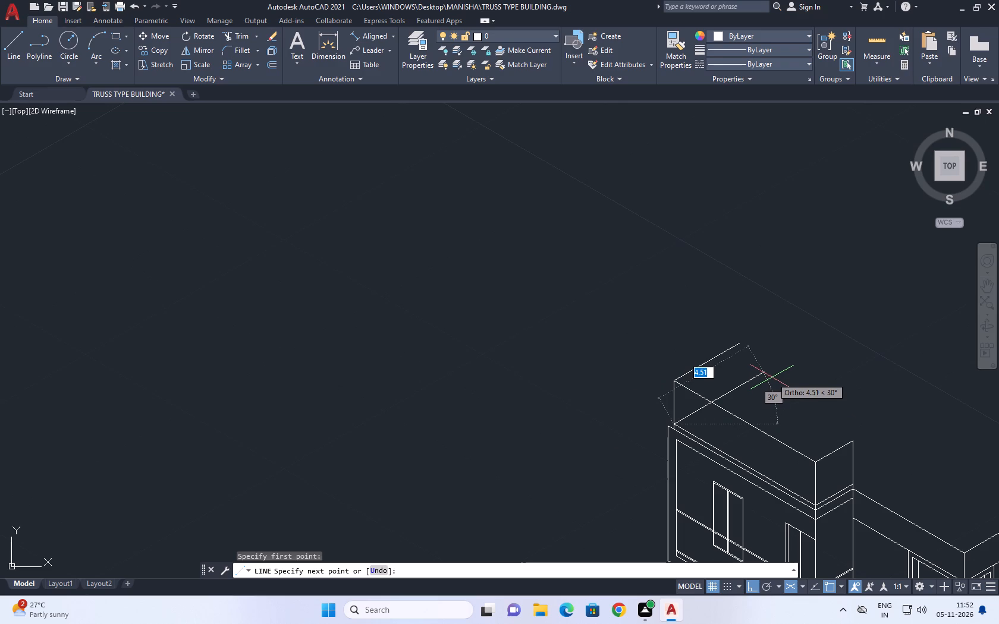
{"action": "scroll", "coordinate": [801, 355], "scroll_direction": "up", "scroll_amount": 1}
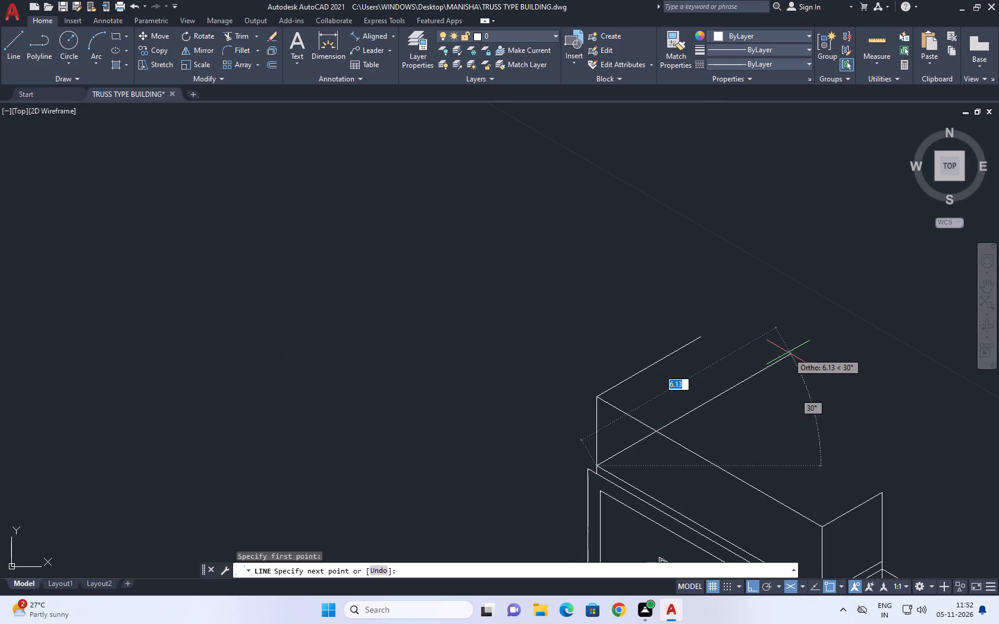
{"action": "middle_click_drag", "start_coordinate": [793, 348], "coordinate": [766, 318]}
{"action": "left_click", "coordinate": [762, 308]}
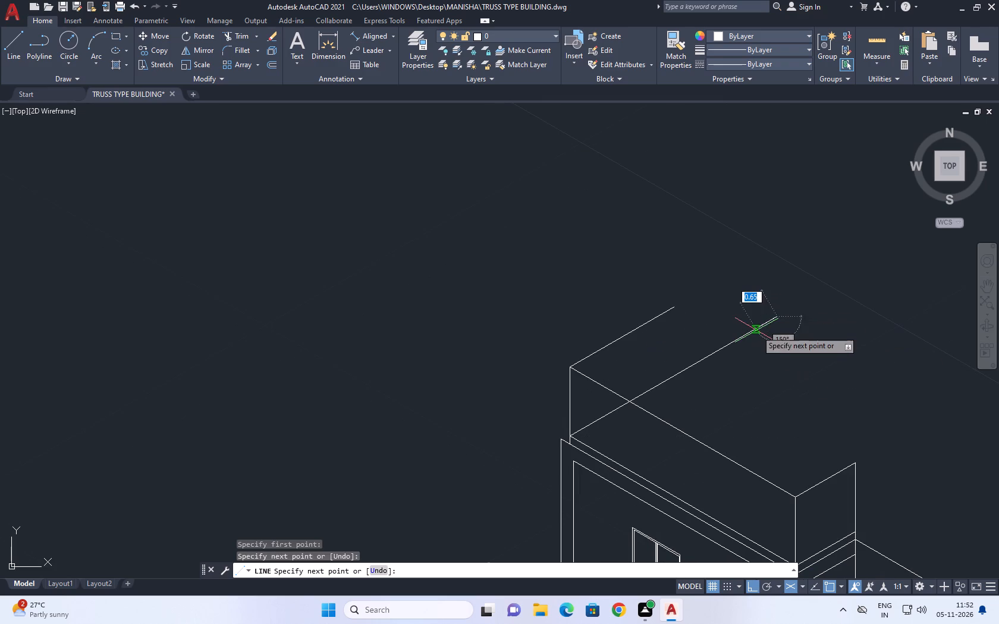
{"action": "right_click", "coordinate": [756, 331]}
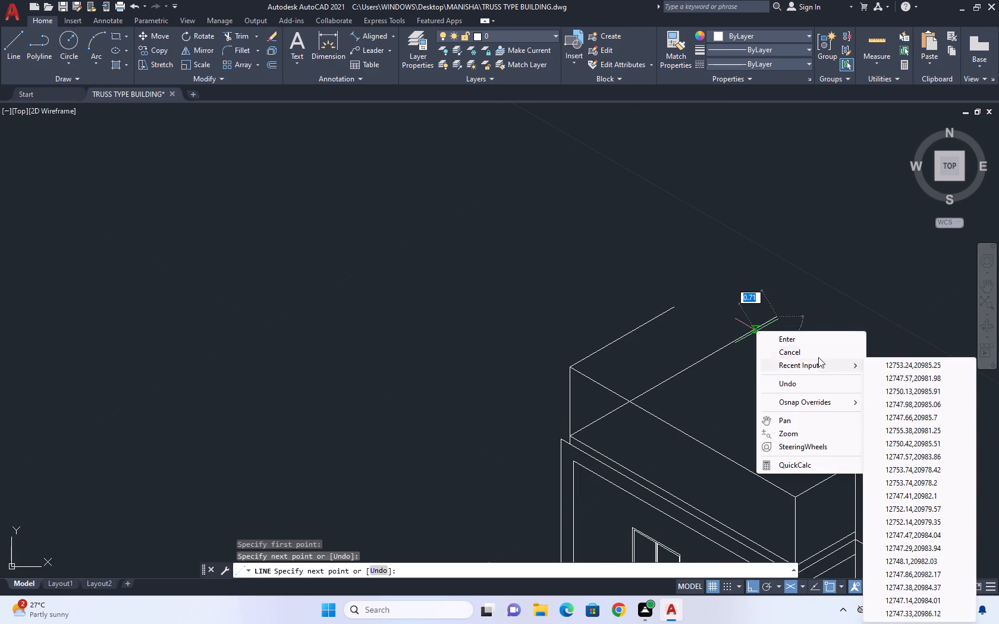
{"action": "left_click", "coordinate": [790, 348]}
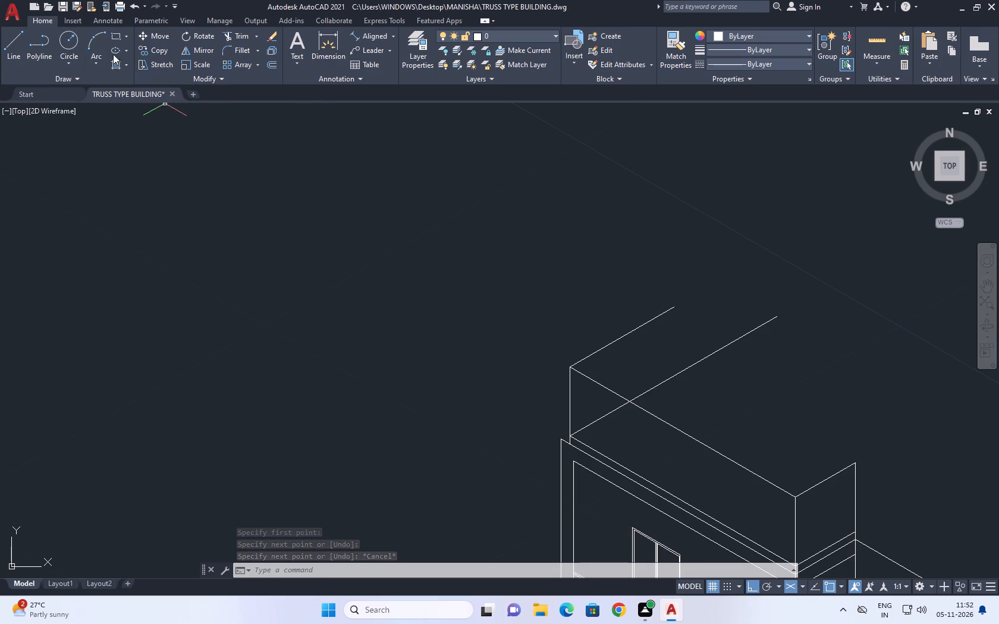
Draw a vertical line about 2 units long on the right isoplane, from the 30° line's crossing with the long top edge down past the base line.
{"action": "left_click", "coordinate": [3, 48]}
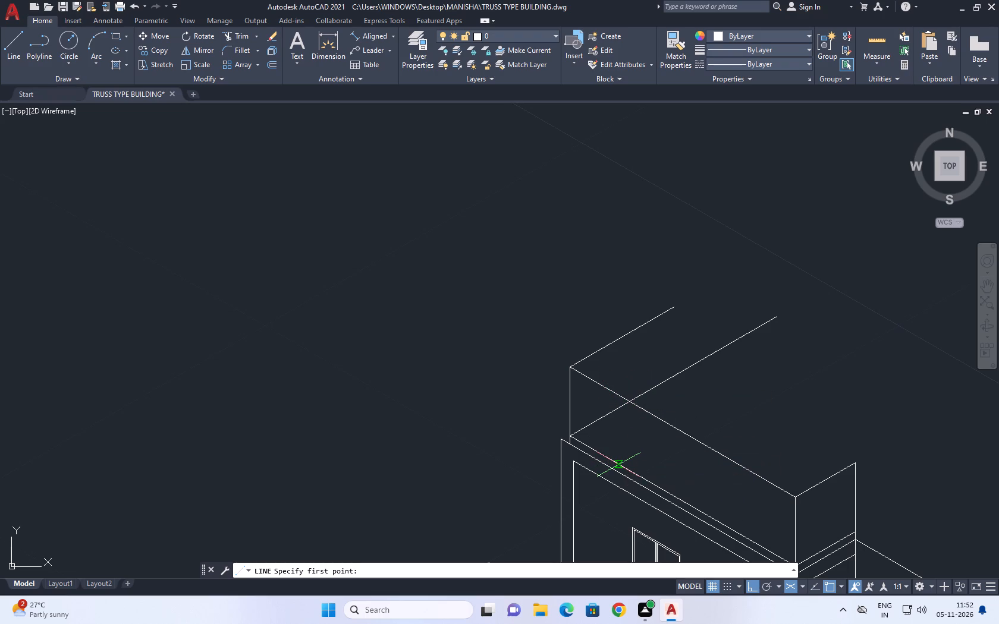
{"action": "left_click", "coordinate": [628, 403]}
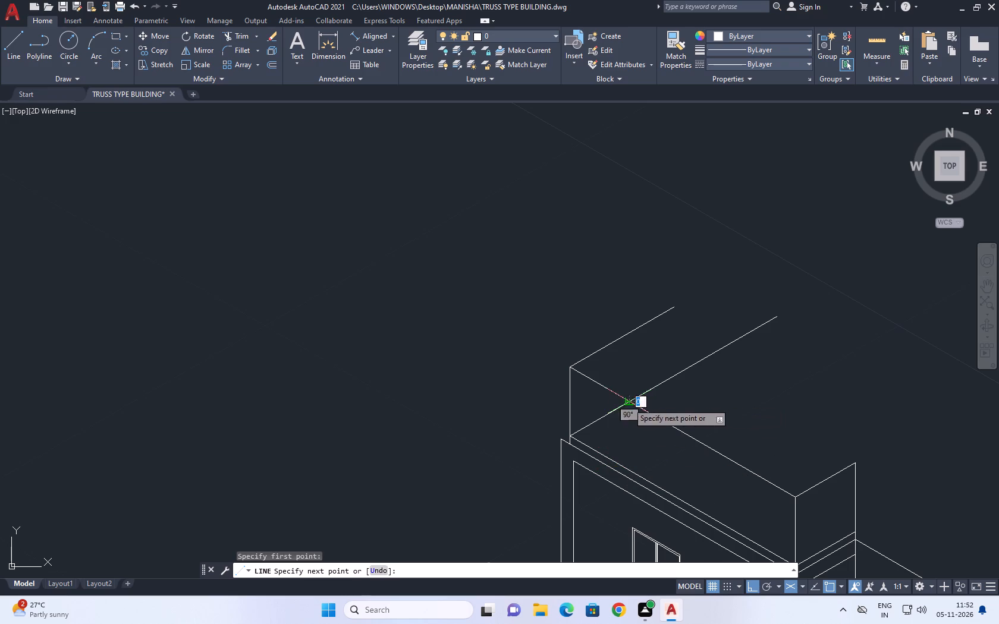
{"action": "scroll", "coordinate": [616, 465], "scroll_direction": "up", "scroll_amount": 2}
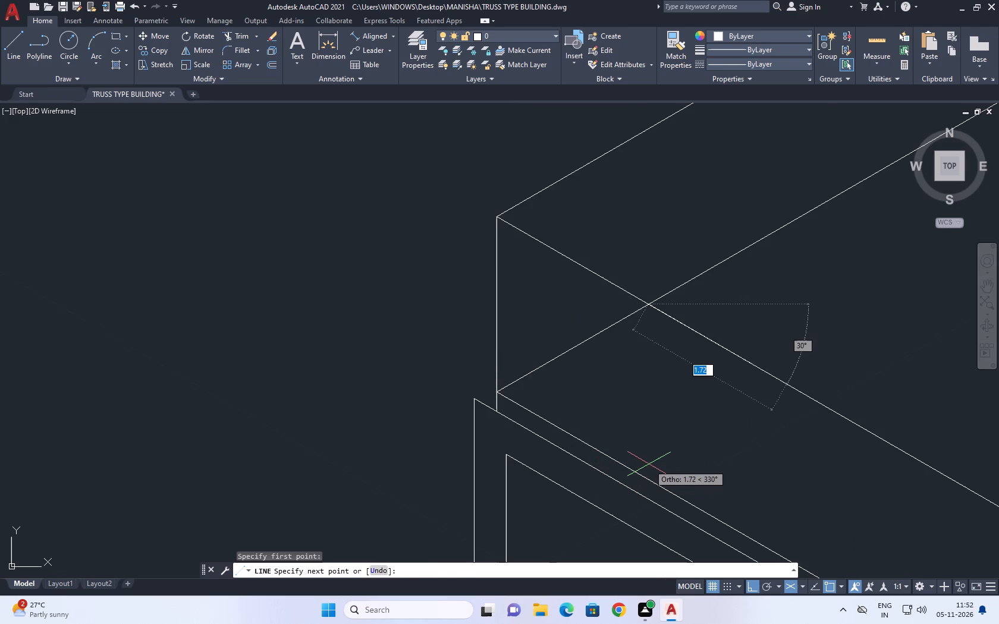
{"action": "key", "text": "F5"}
{"action": "scroll", "coordinate": [636, 493], "scroll_direction": "up", "scroll_amount": 4}
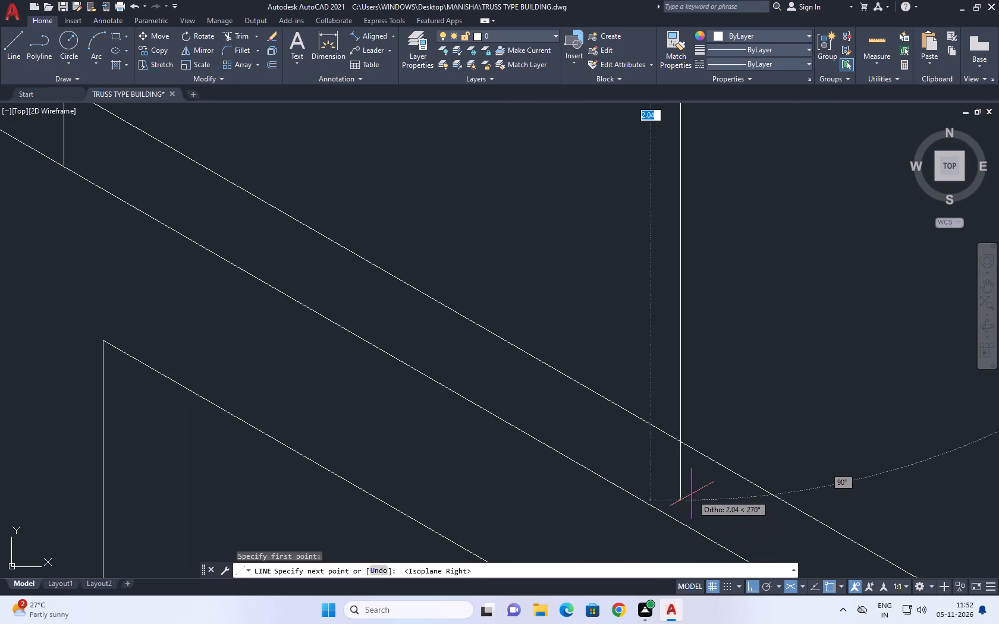
{"action": "left_click", "coordinate": [677, 465]}
{"action": "key", "text": "space"}
Trim the lower end of the new vertical line that overshoots the raised structure's base line.
{"action": "type", "text": "TR"}
{"action": "key", "text": "space"}
{"action": "left_click", "coordinate": [699, 465]}
{"action": "left_click", "coordinate": [671, 455]}
{"action": "scroll", "coordinate": [580, 466], "scroll_direction": "down", "scroll_amount": 2}
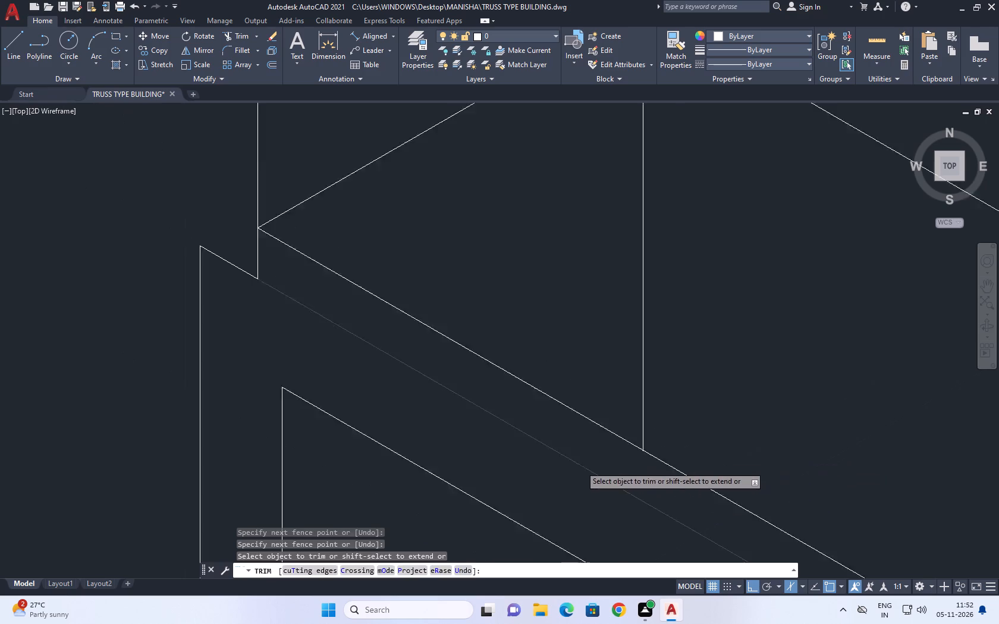
{"action": "scroll", "coordinate": [580, 466], "scroll_direction": "down", "scroll_amount": 2}
{"action": "key", "text": "space"}
Stretch the vertical line's top end straight up, well above the raised structure's receding top edge.
{"action": "middle_click_drag", "start_coordinate": [731, 302], "coordinate": [729, 335]}
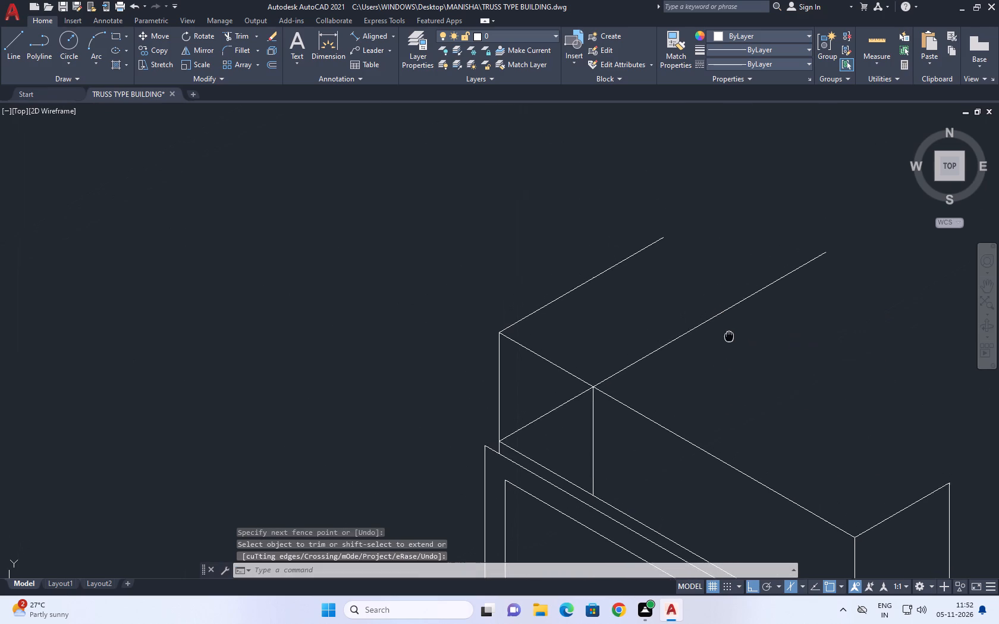
{"action": "middle_click_drag", "start_coordinate": [729, 335], "coordinate": [714, 348]}
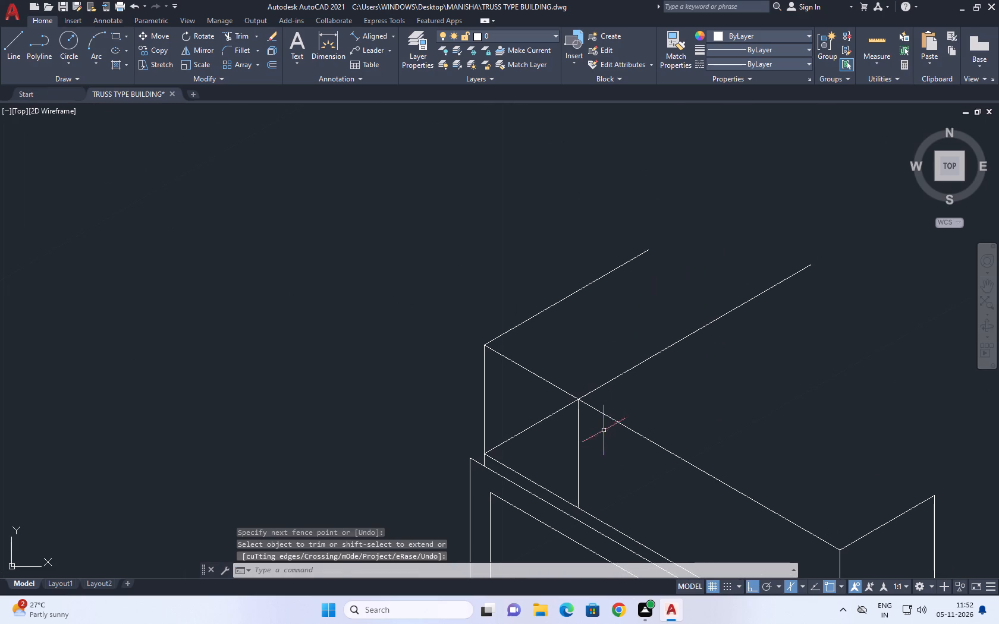
{"action": "left_click", "coordinate": [600, 437]}
{"action": "left_click", "coordinate": [563, 443]}
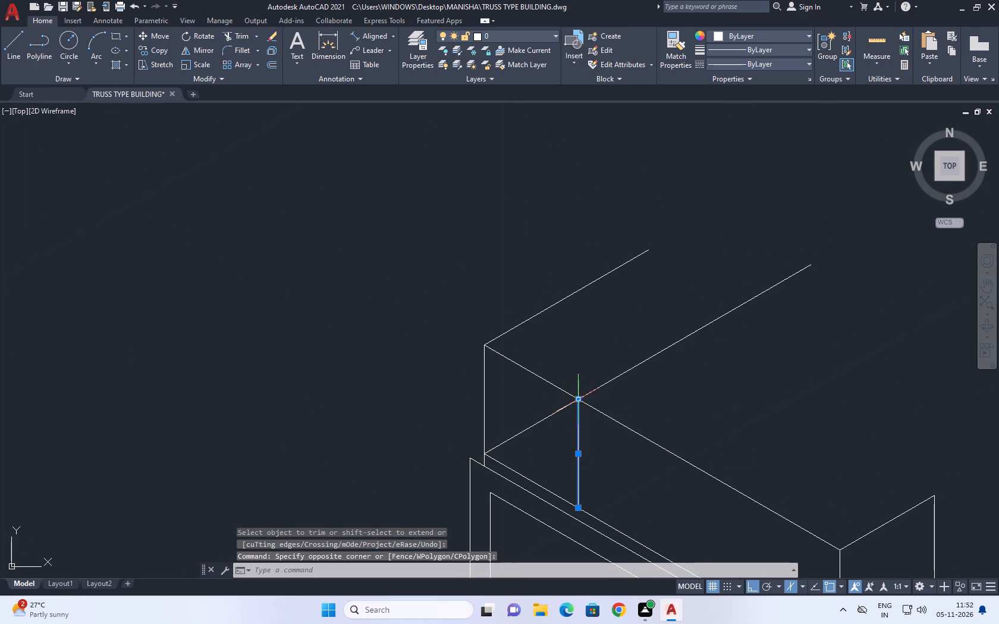
{"action": "left_click", "coordinate": [579, 399]}
{"action": "middle_click_drag", "start_coordinate": [572, 212], "coordinate": [579, 218]}
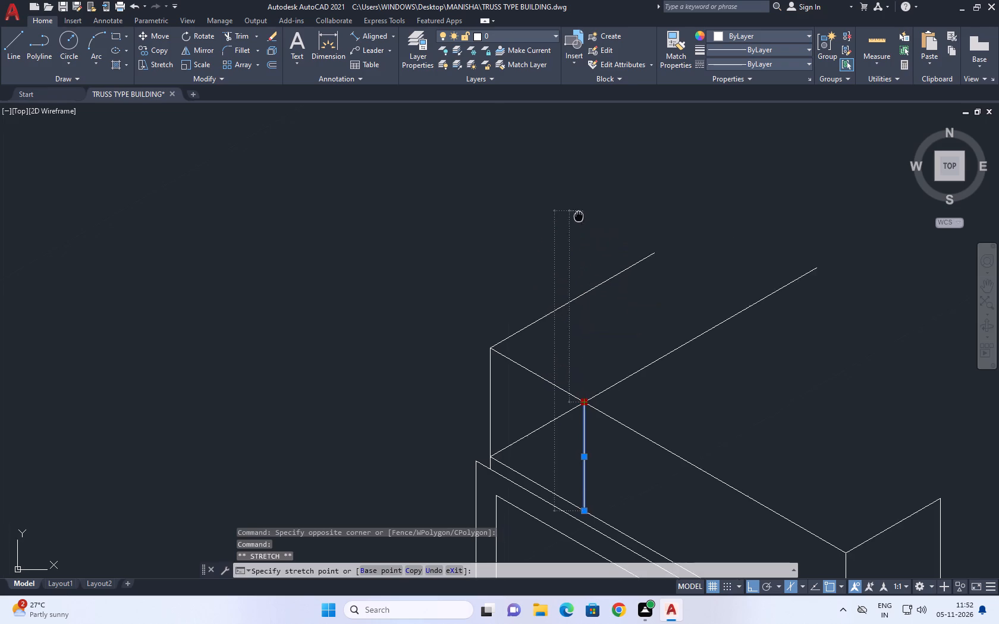
{"action": "middle_click_drag", "start_coordinate": [579, 218], "coordinate": [582, 232]}
{"action": "scroll", "coordinate": [583, 256], "scroll_direction": "down", "scroll_amount": 1}
{"action": "left_click", "coordinate": [588, 226]}
{"action": "right_click", "coordinate": [677, 227]}
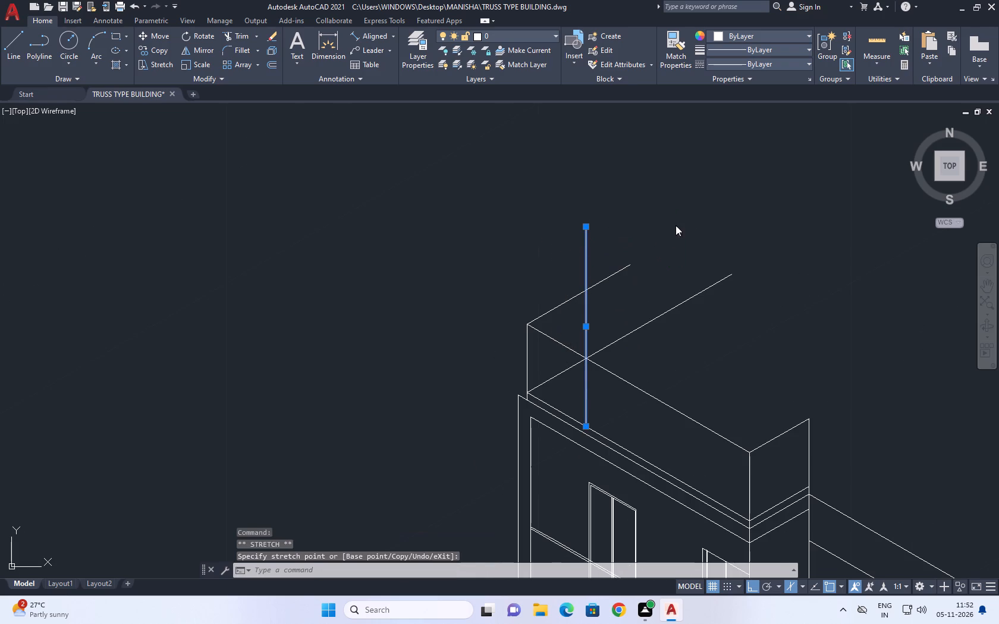
{"action": "left_click", "coordinate": [718, 434]}
Trim away the lower 30° line on both sides of the vertical, plus the receding top edge beyond the vertical.
{"action": "middle_click_drag", "start_coordinate": [600, 322], "coordinate": [624, 355]}
{"action": "key", "text": "t"}
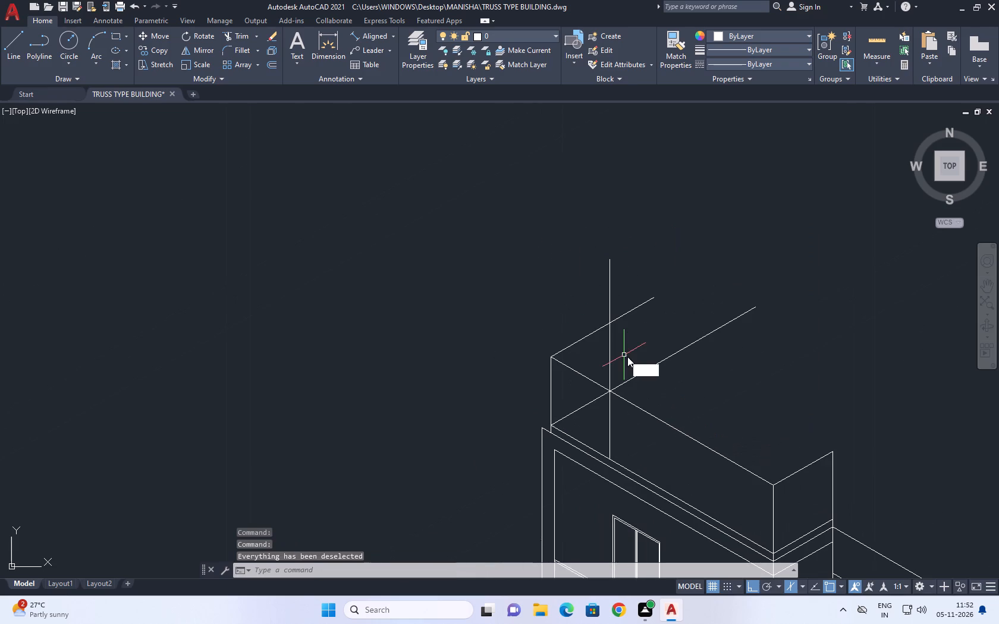
{"action": "key", "text": "r"}
{"action": "key", "text": "space"}
{"action": "left_click", "coordinate": [596, 399]}
{"action": "middle_click_drag", "start_coordinate": [620, 348], "coordinate": [625, 351]}
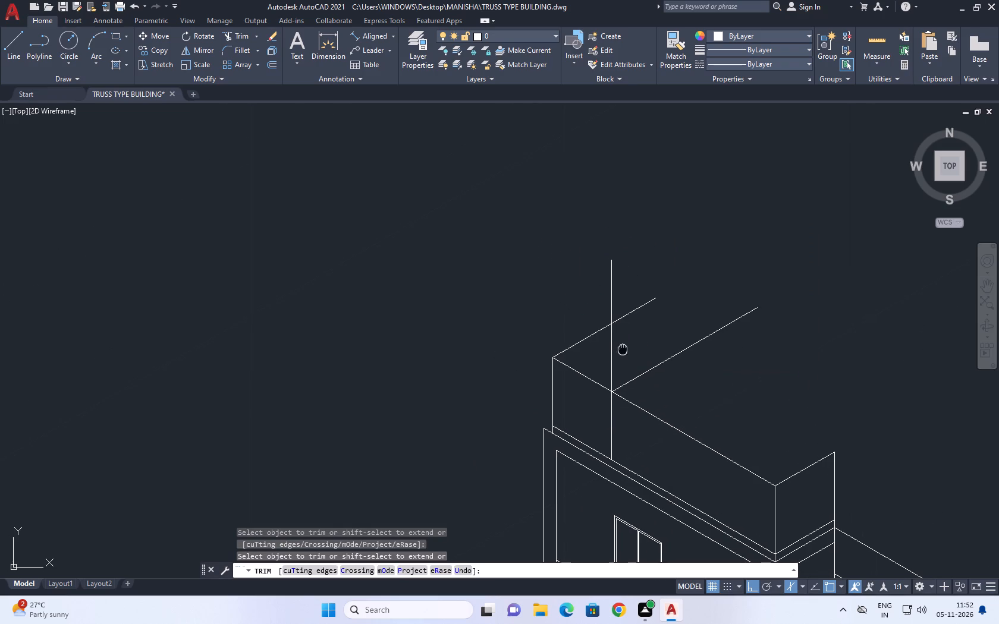
{"action": "middle_click_drag", "start_coordinate": [625, 351], "coordinate": [633, 386]}
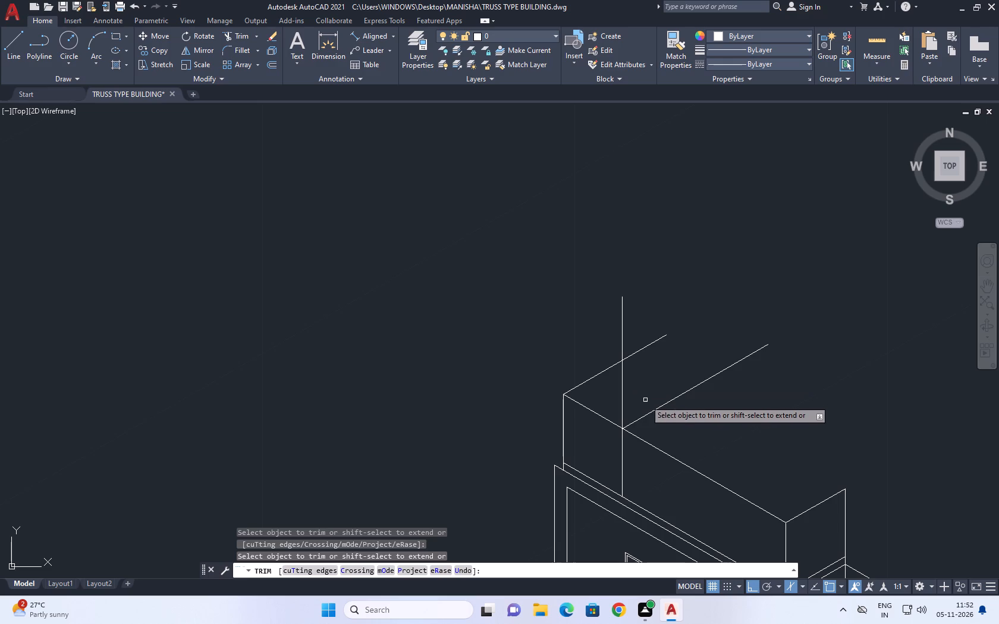
{"action": "left_click", "coordinate": [653, 414]}
{"action": "left_click", "coordinate": [648, 410]}
{"action": "left_click", "coordinate": [656, 352]}
{"action": "left_click", "coordinate": [649, 318]}
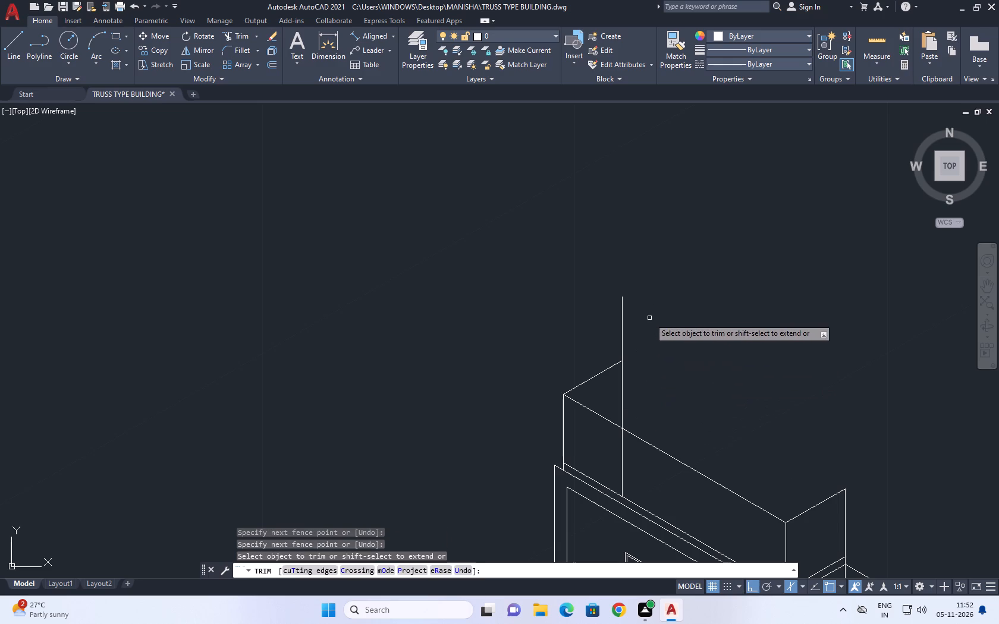
{"action": "scroll", "coordinate": [673, 360], "scroll_direction": "down", "scroll_amount": 2}
{"action": "key", "text": "space"}
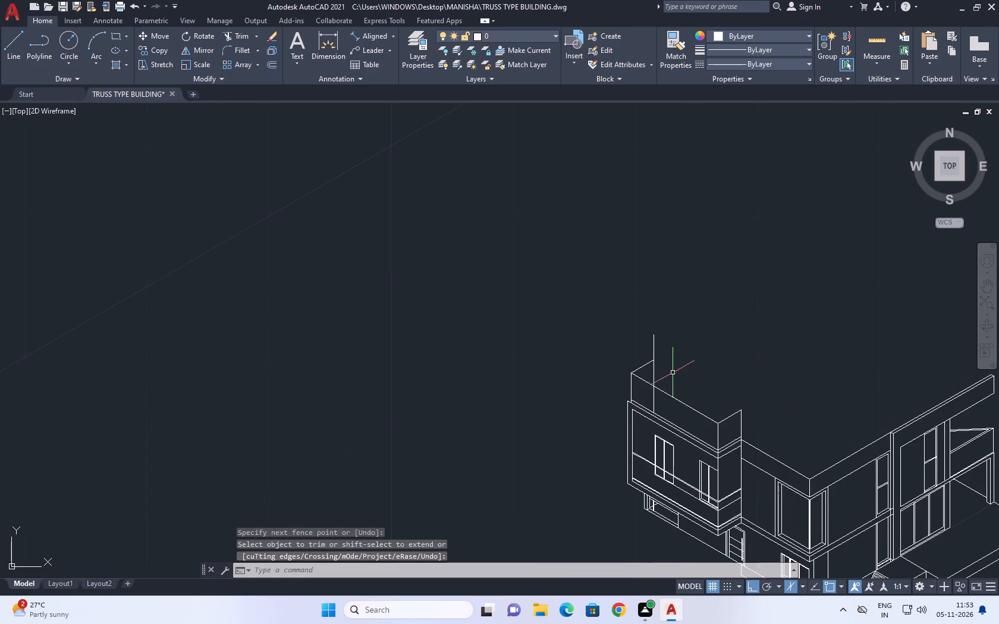
Copy the tall vertical line from its bottom endpoint 0.2 along the base line on the left isoplane.
{"action": "scroll", "coordinate": [669, 366], "scroll_direction": "up", "scroll_amount": 2}
{"action": "left_click", "coordinate": [649, 372]}
{"action": "left_click", "coordinate": [640, 368]}
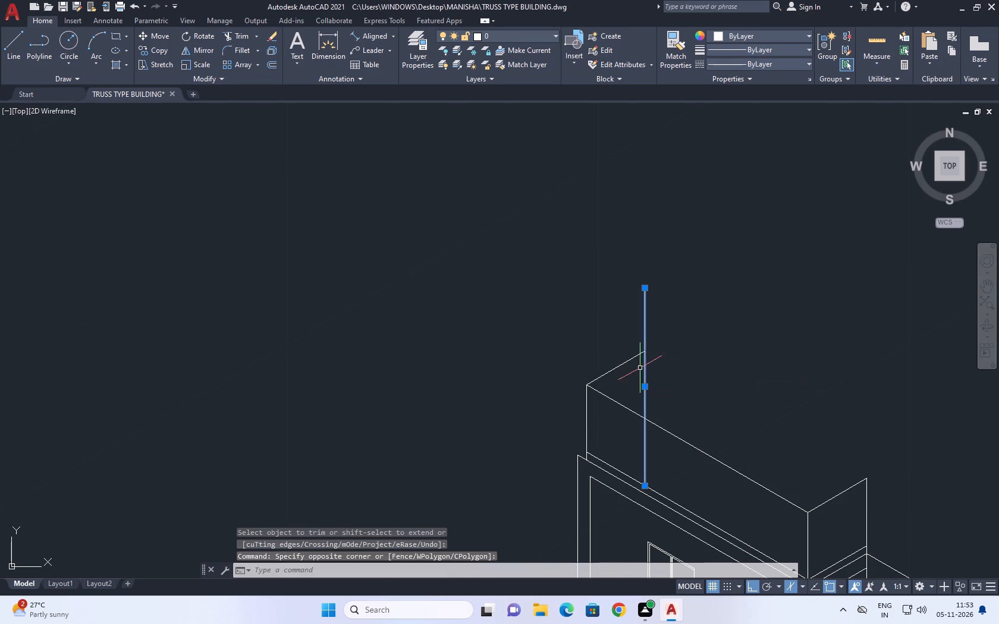
{"action": "middle_click_drag", "start_coordinate": [726, 374], "coordinate": [605, 368]}
{"action": "key", "text": "c"}
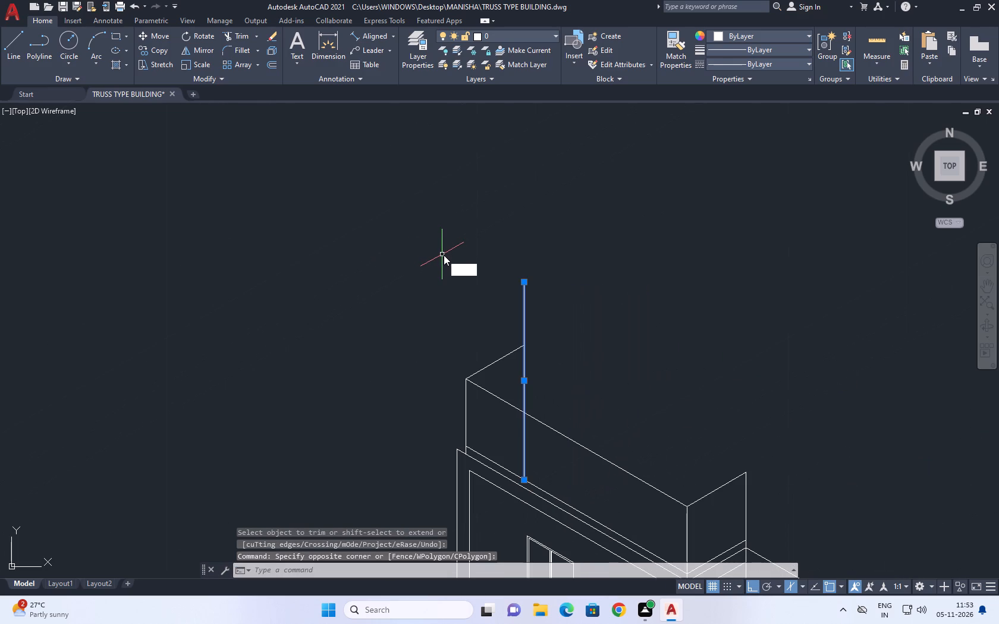
{"action": "key", "text": "o"}
{"action": "key", "text": "space"}
{"action": "scroll", "coordinate": [536, 477], "scroll_direction": "up", "scroll_amount": 5}
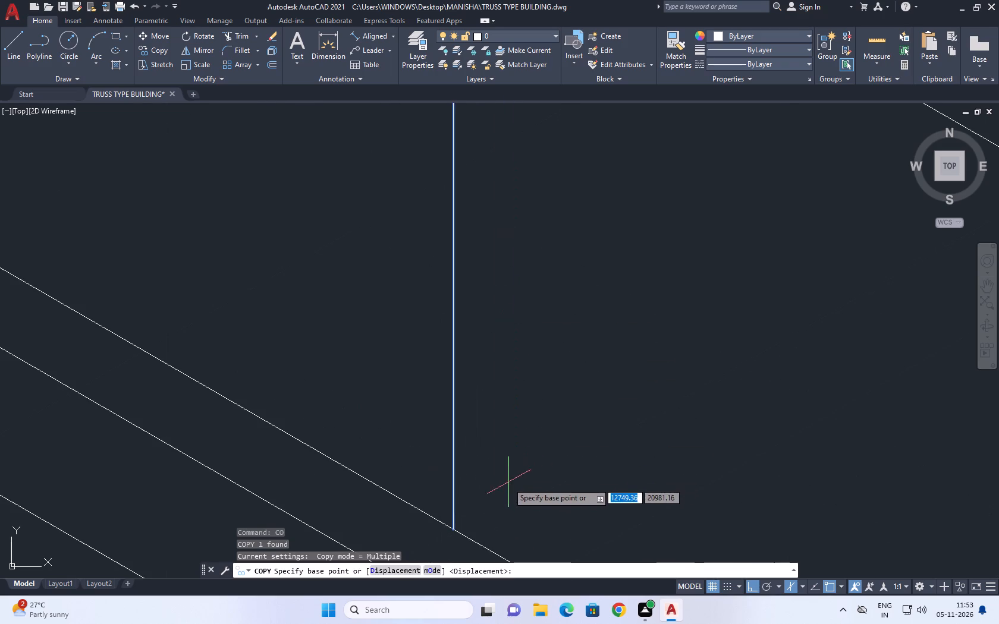
{"action": "left_click", "coordinate": [455, 527]}
{"action": "scroll", "coordinate": [504, 514], "scroll_direction": "down", "scroll_amount": 2}
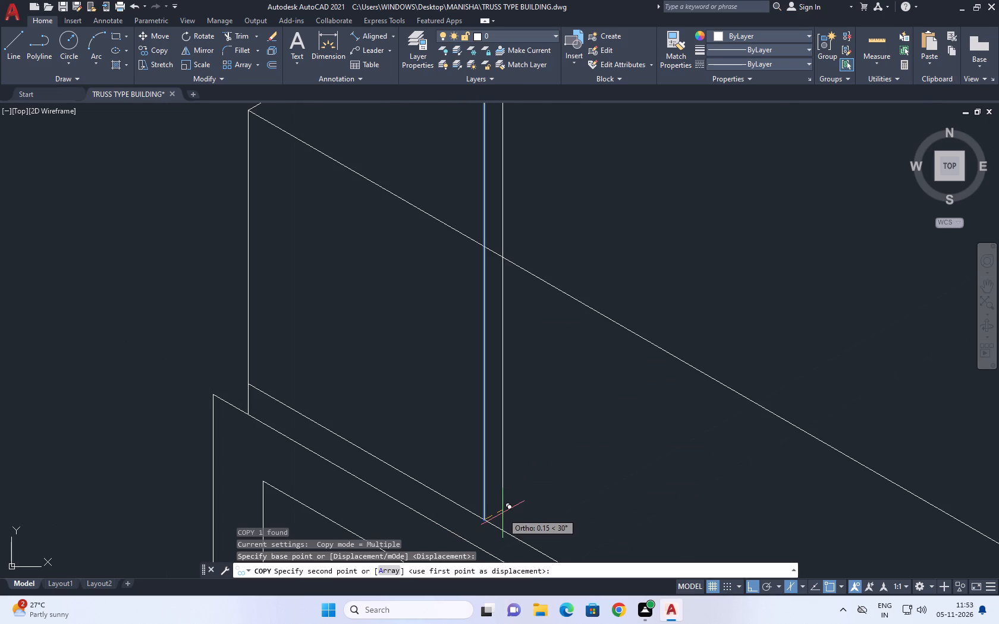
{"action": "scroll", "coordinate": [502, 513], "scroll_direction": "down", "scroll_amount": 1}
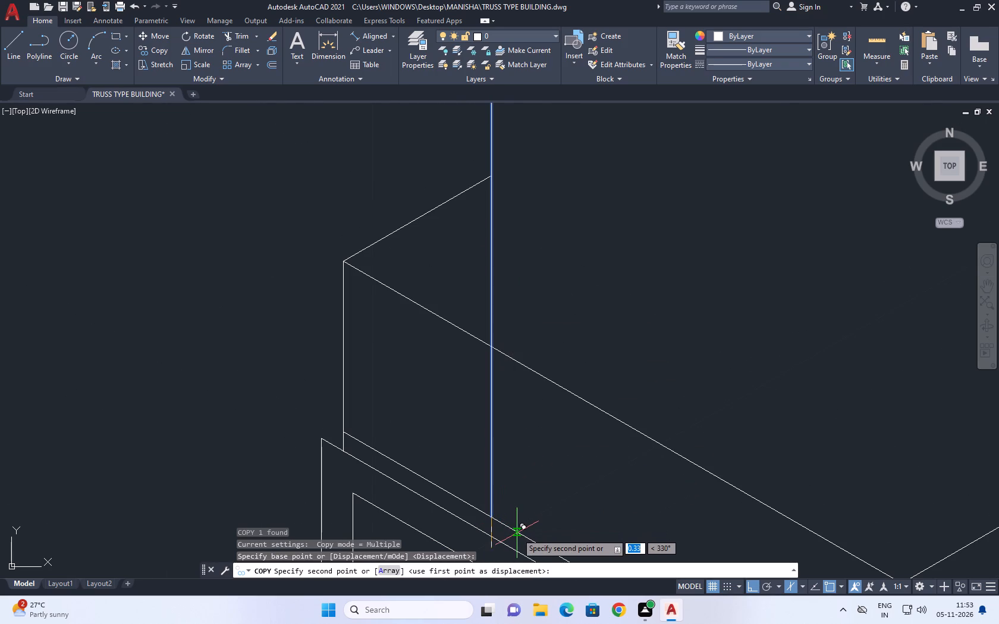
{"action": "key", "text": "F5"}
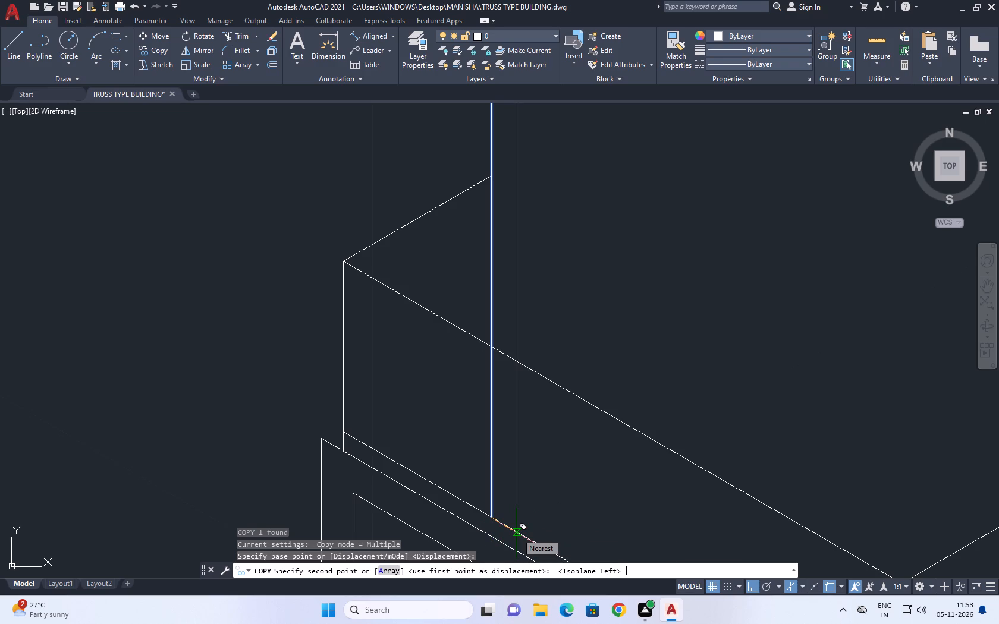
{"action": "type", "text": "0."}
{"action": "key", "text": "2"}
{"action": "key", "text": "Return"}
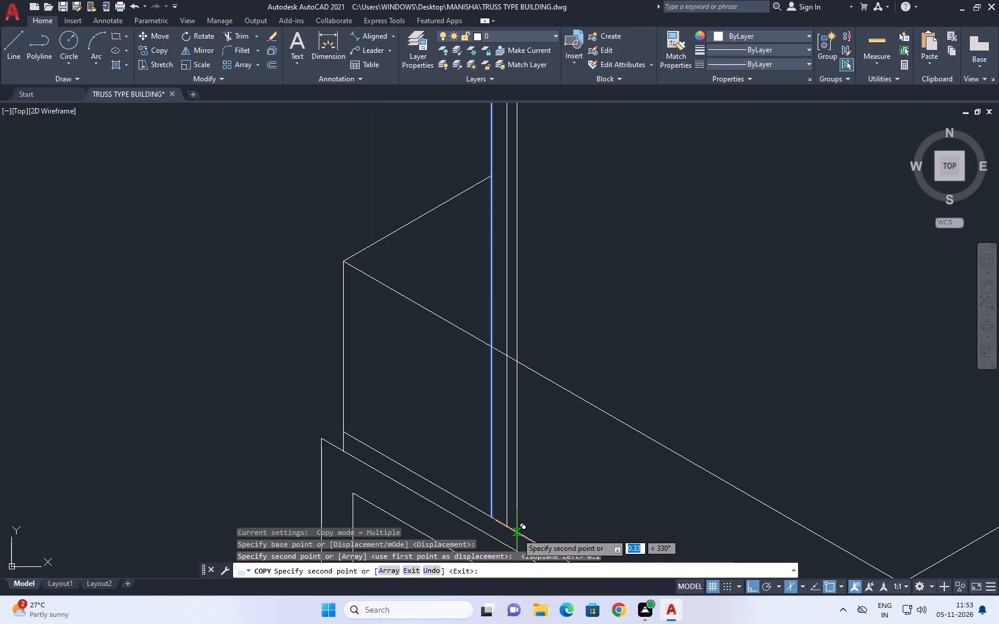
{"action": "scroll", "coordinate": [517, 533], "scroll_direction": "down", "scroll_amount": 1}
{"action": "right_click", "coordinate": [582, 349]}
{"action": "left_click", "coordinate": [648, 372]}
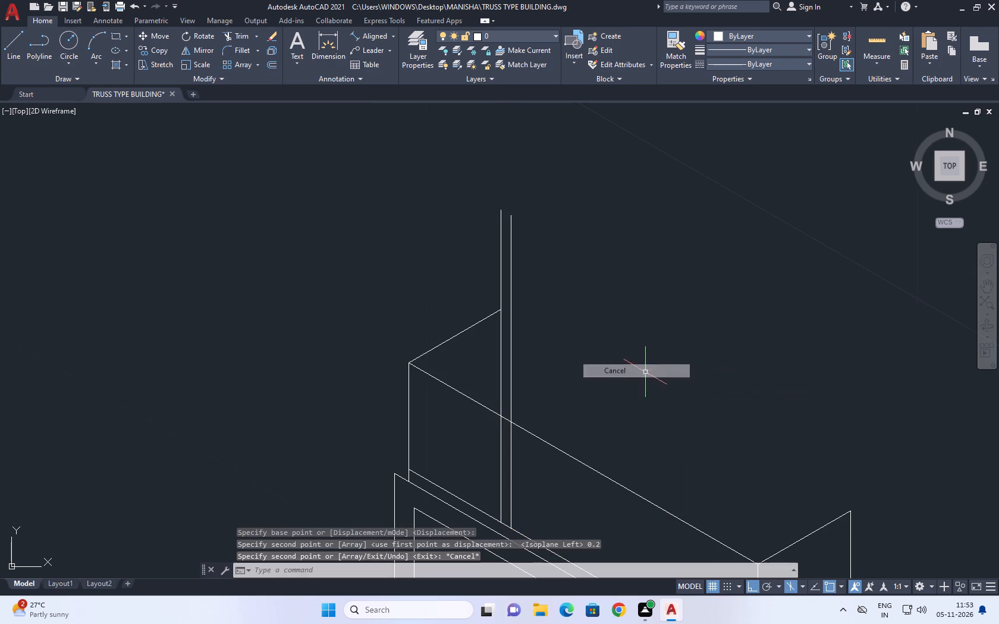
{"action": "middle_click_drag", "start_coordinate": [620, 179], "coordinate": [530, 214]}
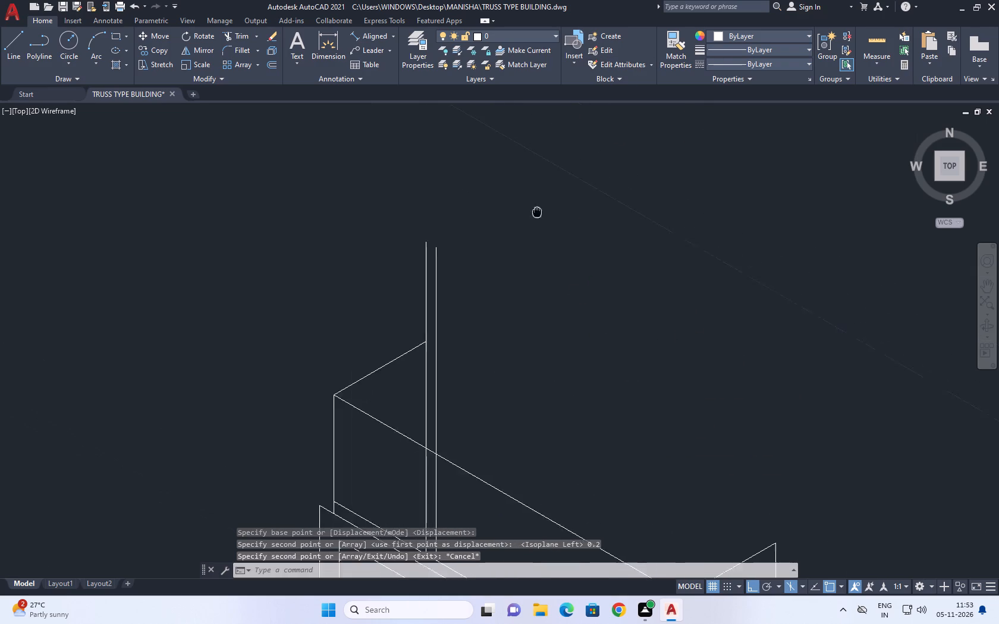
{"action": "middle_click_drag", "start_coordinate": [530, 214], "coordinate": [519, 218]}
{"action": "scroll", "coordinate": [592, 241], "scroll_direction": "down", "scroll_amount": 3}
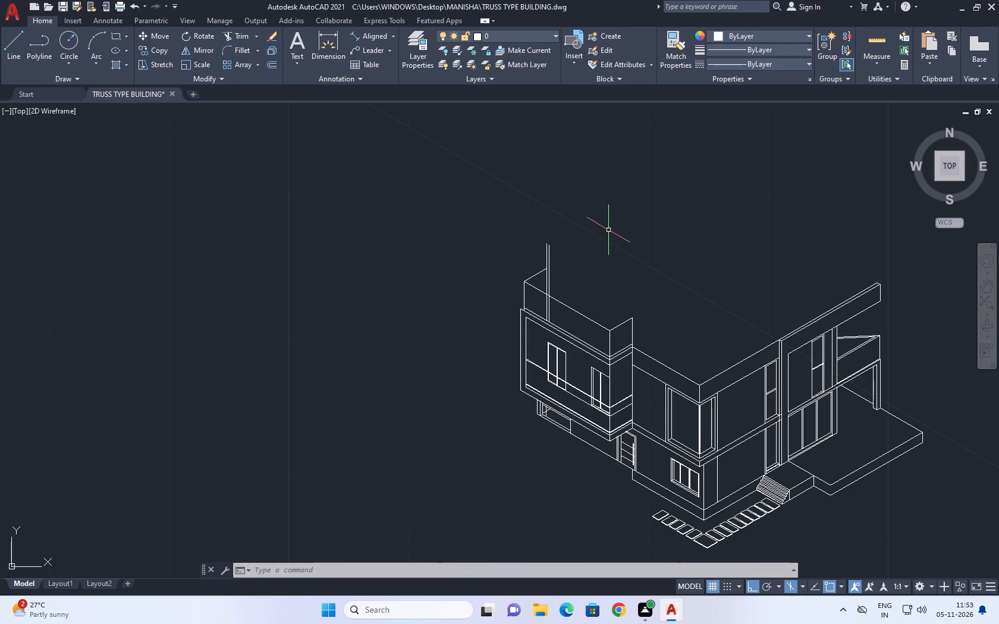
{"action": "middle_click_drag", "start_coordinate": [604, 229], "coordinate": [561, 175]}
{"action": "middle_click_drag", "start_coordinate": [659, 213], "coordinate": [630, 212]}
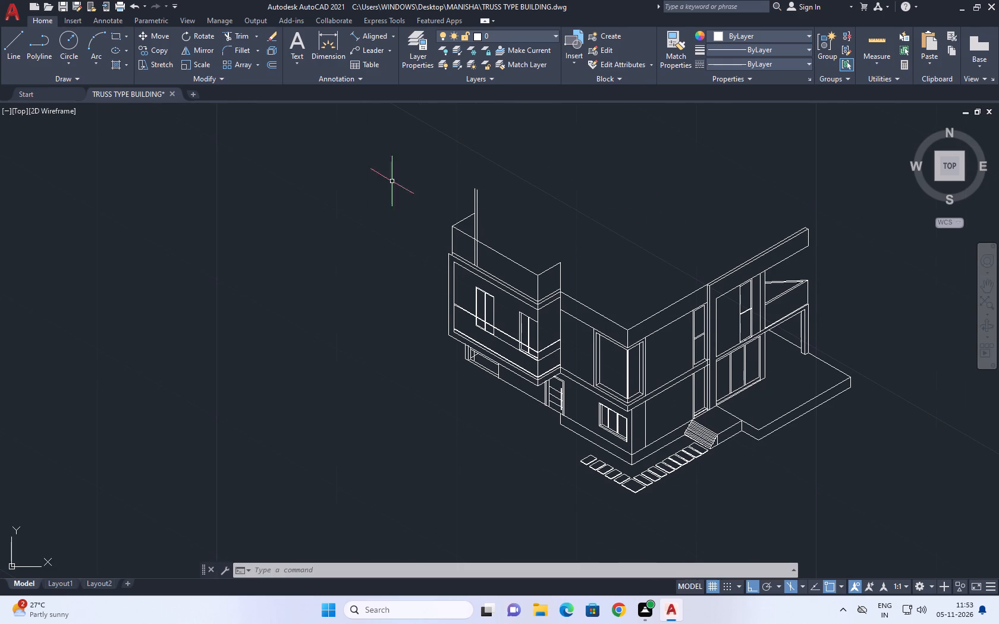
Draw a sloping line about 3.3 long at about 16° from the top end of the original tall vertical, with Ortho off.
{"action": "left_click", "coordinate": [0, 46]}
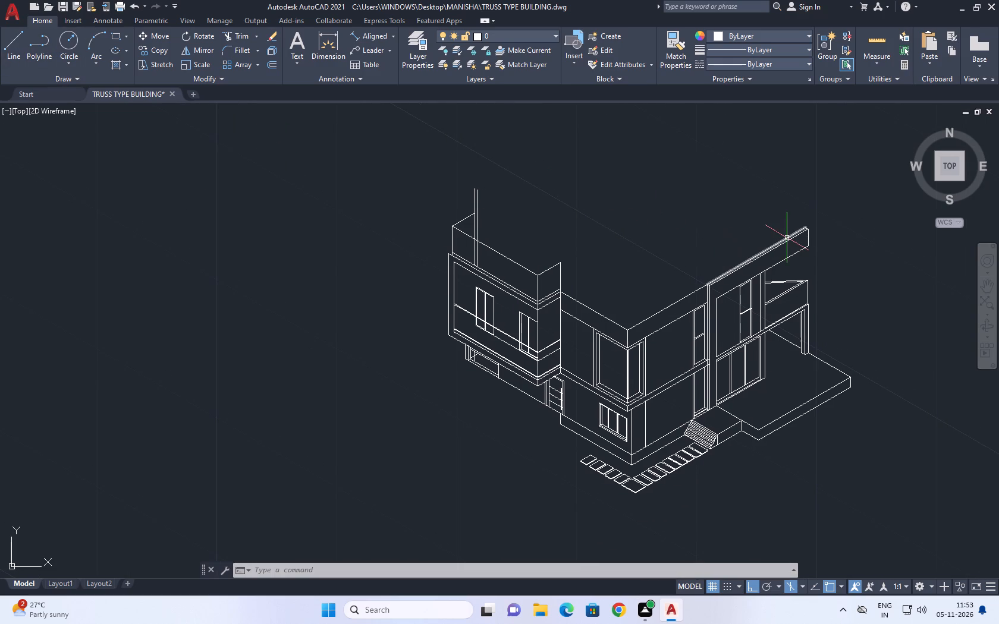
{"action": "middle_click_drag", "start_coordinate": [787, 237], "coordinate": [667, 251]}
{"action": "left_click", "coordinate": [14, 50]}
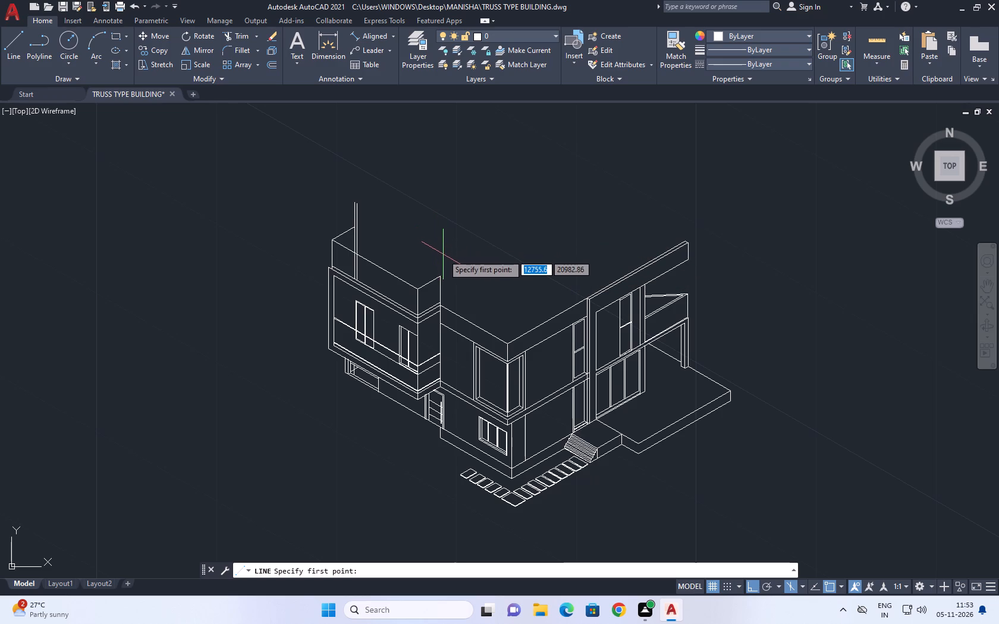
{"action": "middle_click_drag", "start_coordinate": [350, 212], "coordinate": [403, 276]}
{"action": "scroll", "coordinate": [400, 262], "scroll_direction": "up", "scroll_amount": 2}
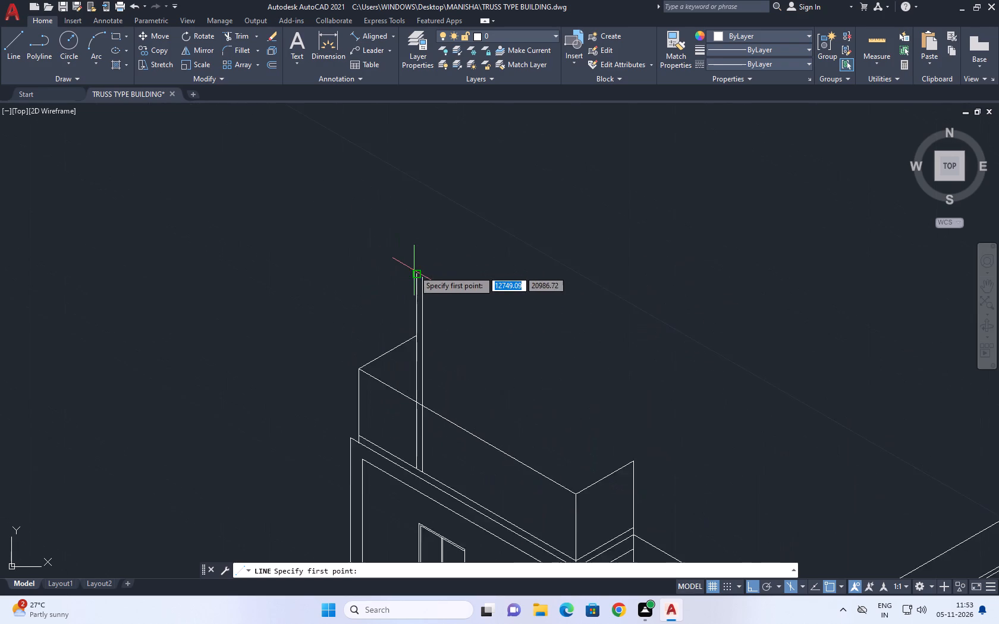
{"action": "scroll", "coordinate": [414, 270], "scroll_direction": "up", "scroll_amount": 2}
{"action": "left_click", "coordinate": [411, 278]}
{"action": "scroll", "coordinate": [547, 252], "scroll_direction": "down", "scroll_amount": 1}
{"action": "middle_click_drag", "start_coordinate": [598, 253], "coordinate": [588, 267]}
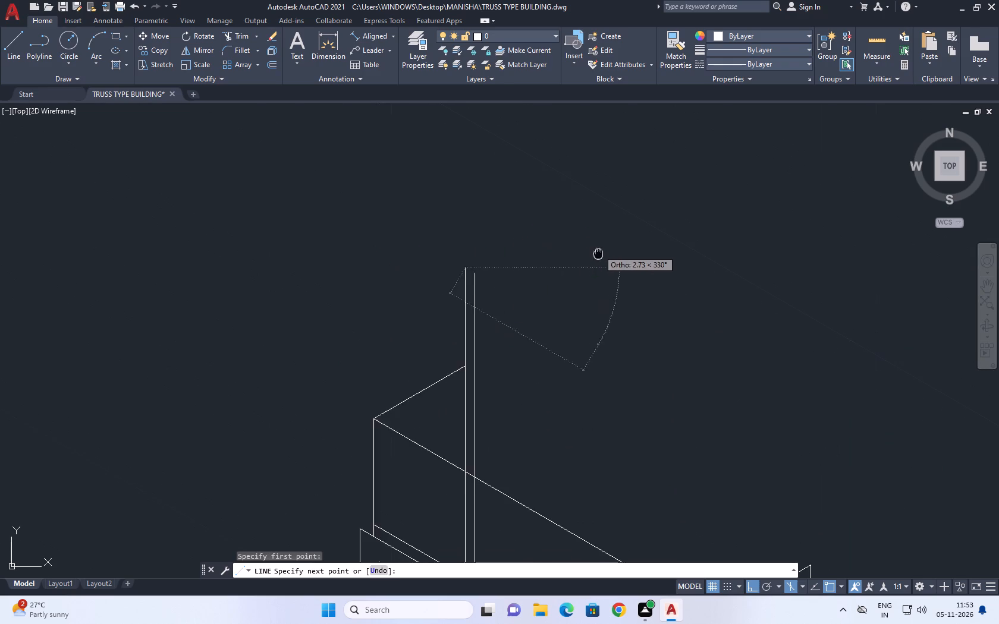
{"action": "middle_click_drag", "start_coordinate": [588, 267], "coordinate": [526, 282]}
{"action": "scroll", "coordinate": [549, 244], "scroll_direction": "down", "scroll_amount": 2}
{"action": "key", "text": "F5"}
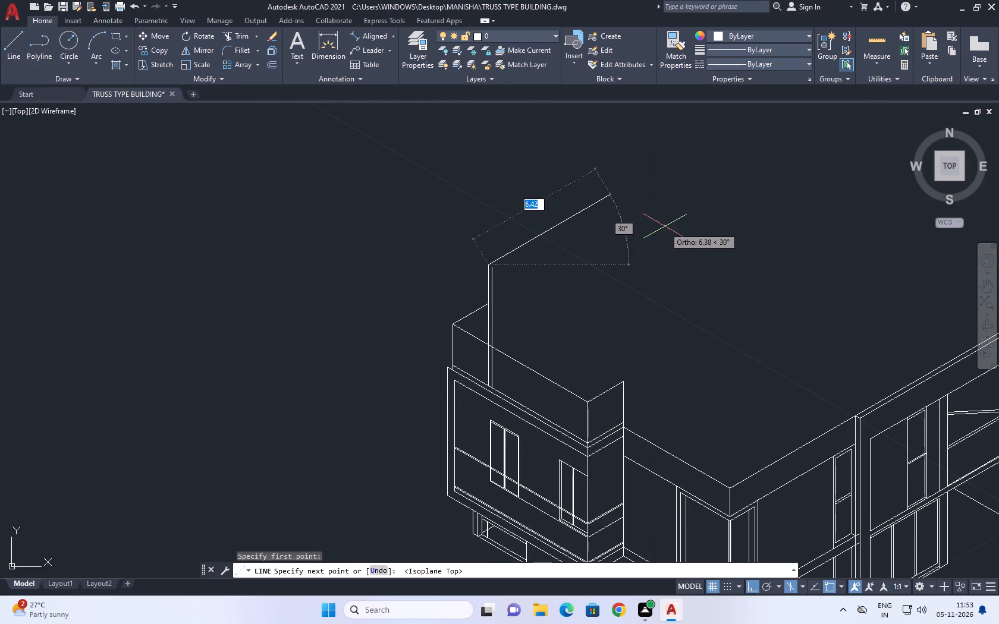
{"action": "scroll", "coordinate": [709, 217], "scroll_direction": "down", "scroll_amount": 1}
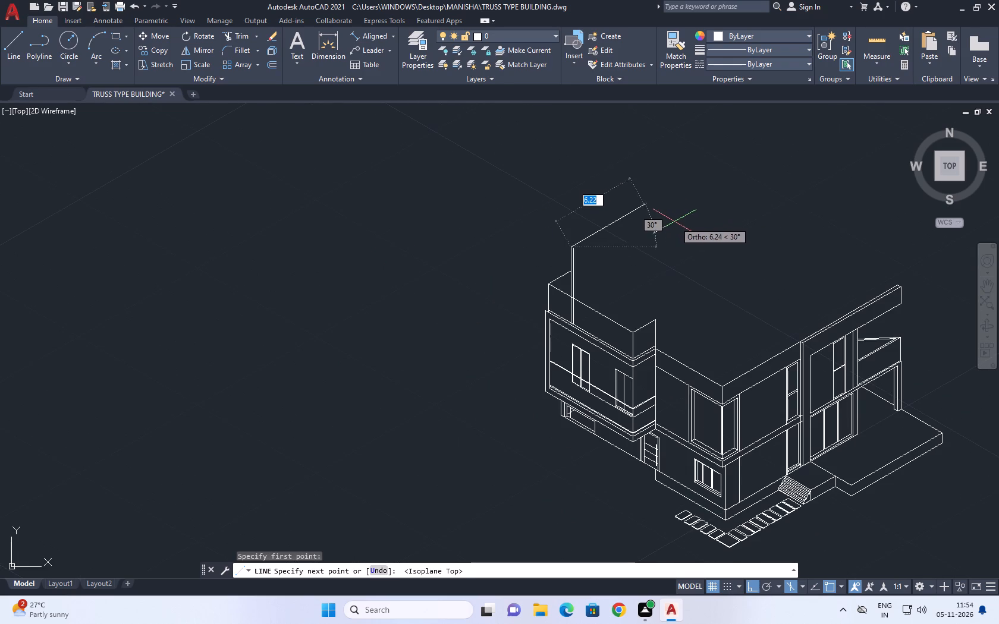
{"action": "scroll", "coordinate": [644, 206], "scroll_direction": "up", "scroll_amount": 2}
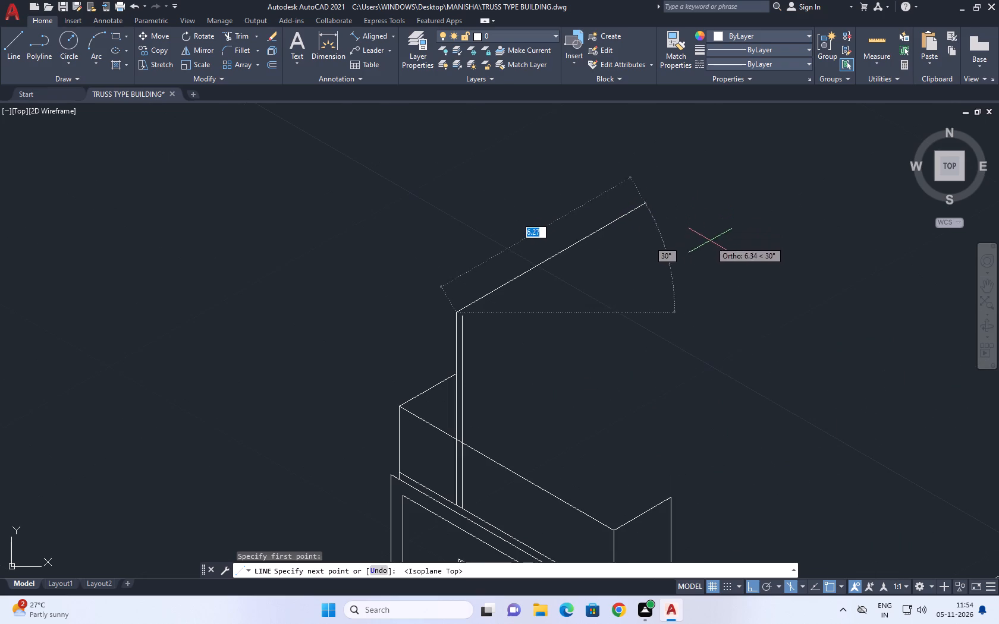
{"action": "scroll", "coordinate": [665, 264], "scroll_direction": "down", "scroll_amount": 2}
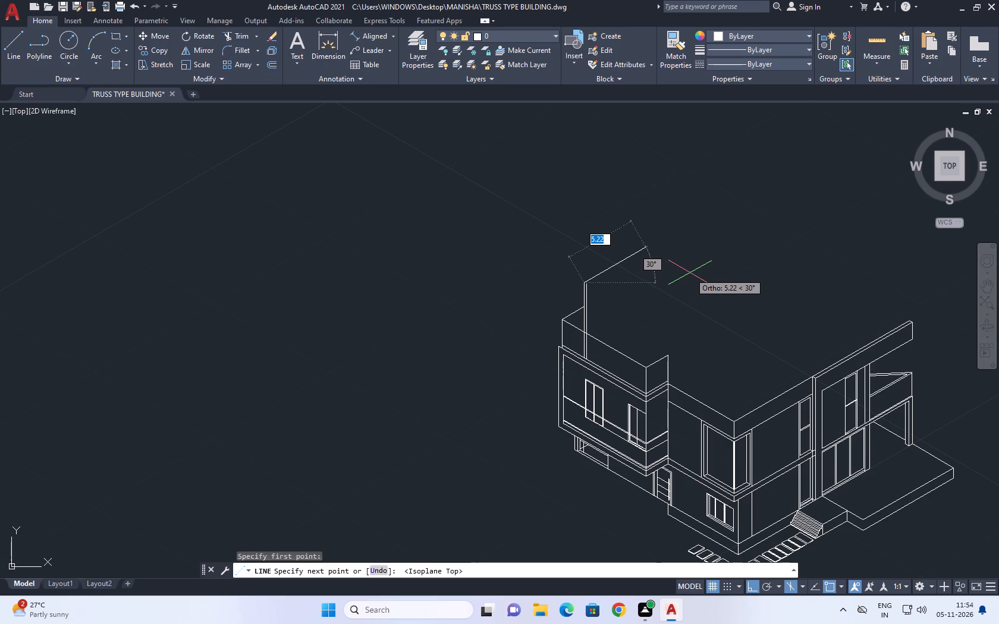
{"action": "key", "text": "F8"}
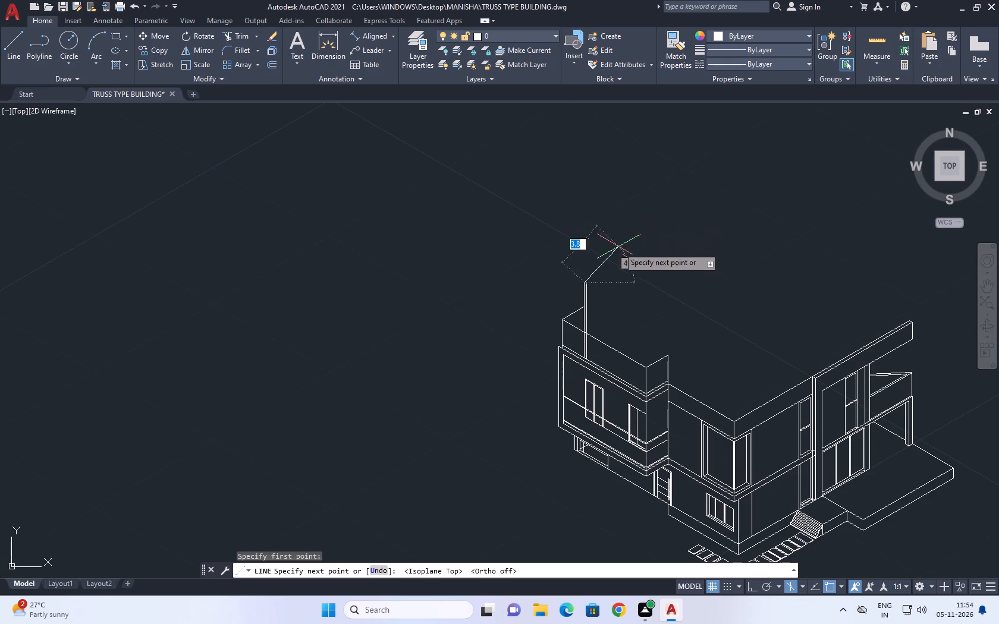
{"action": "scroll", "coordinate": [629, 289], "scroll_direction": "up", "scroll_amount": 3}
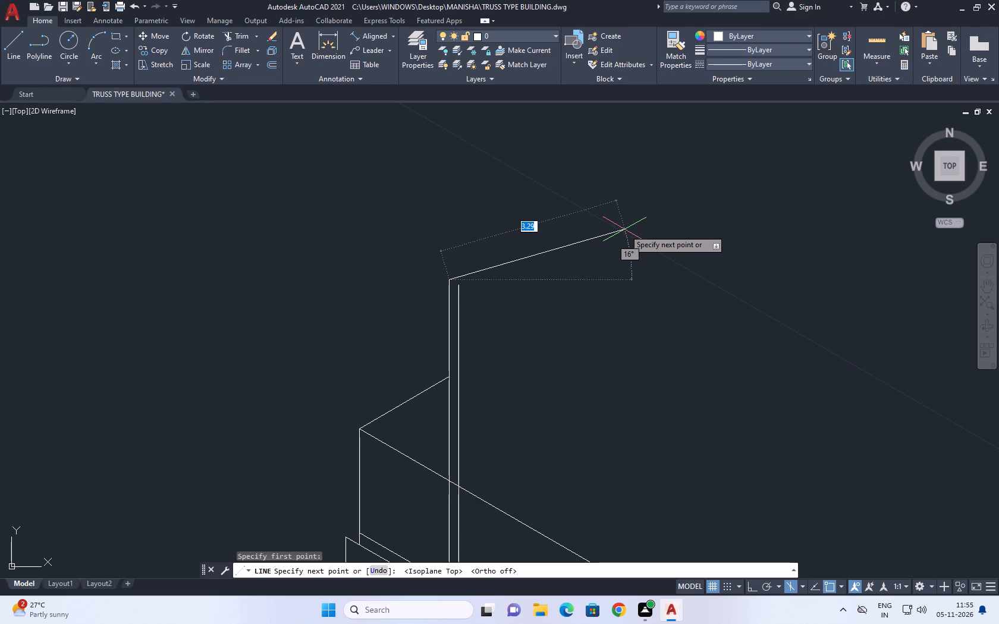
{"action": "scroll", "coordinate": [625, 229], "scroll_direction": "up", "scroll_amount": 1}
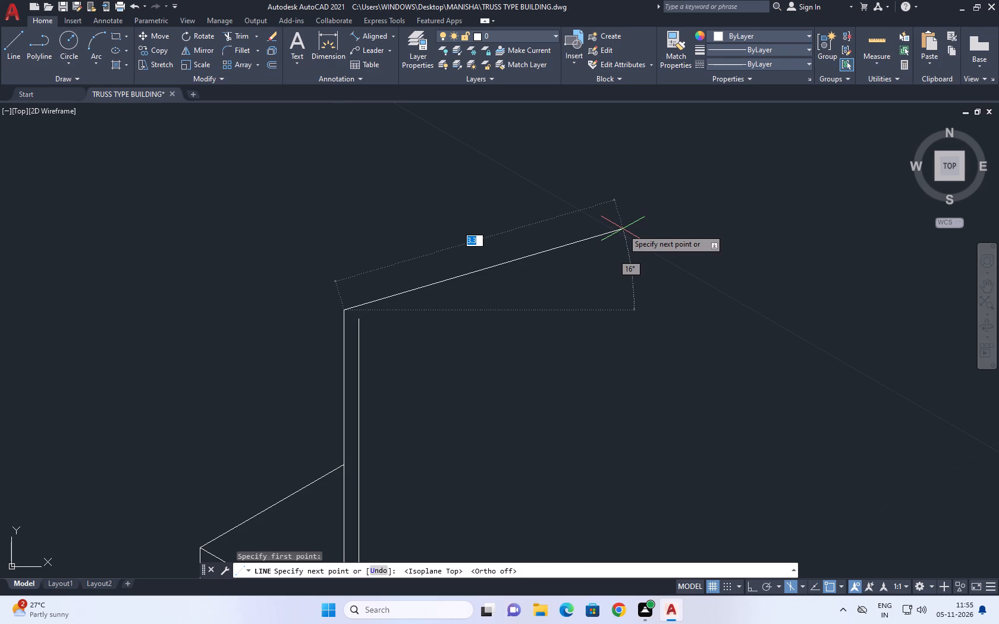
{"action": "left_click", "coordinate": [624, 229]}
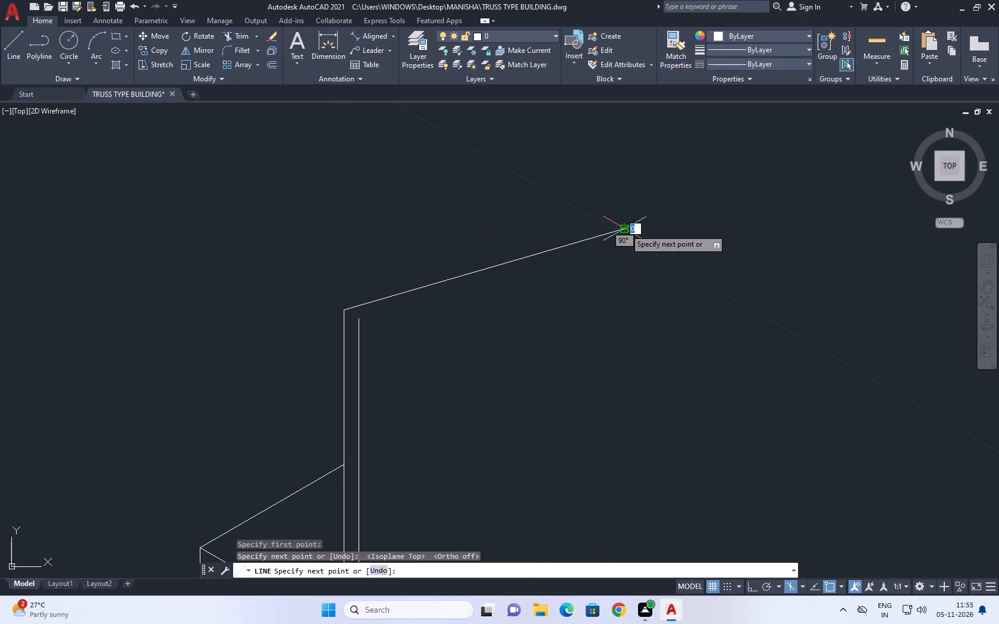
{"action": "scroll", "coordinate": [606, 234], "scroll_direction": "up", "scroll_amount": 3}
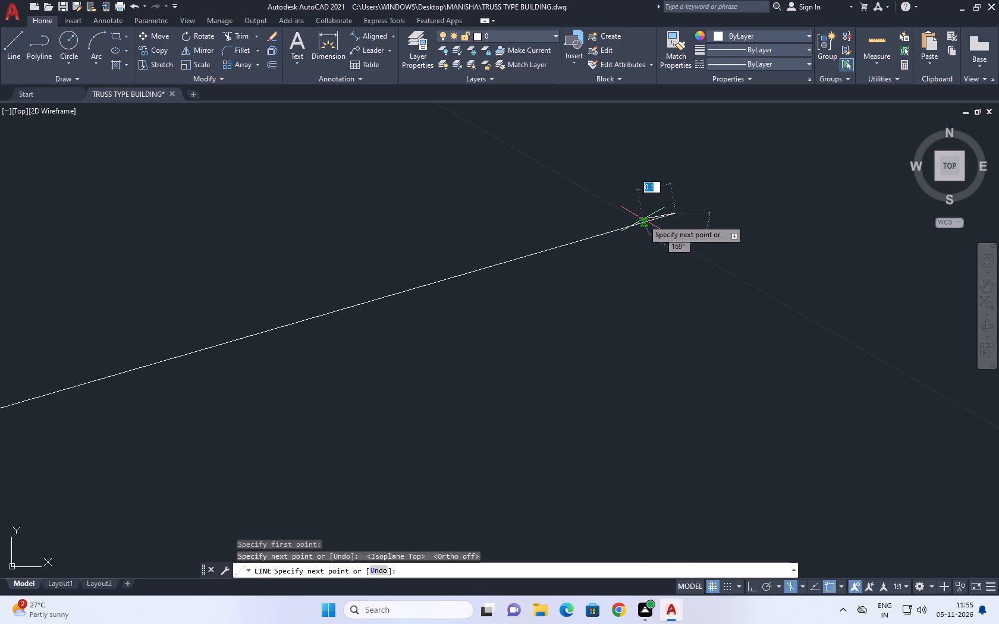
{"action": "scroll", "coordinate": [654, 219], "scroll_direction": "up", "scroll_amount": 1}
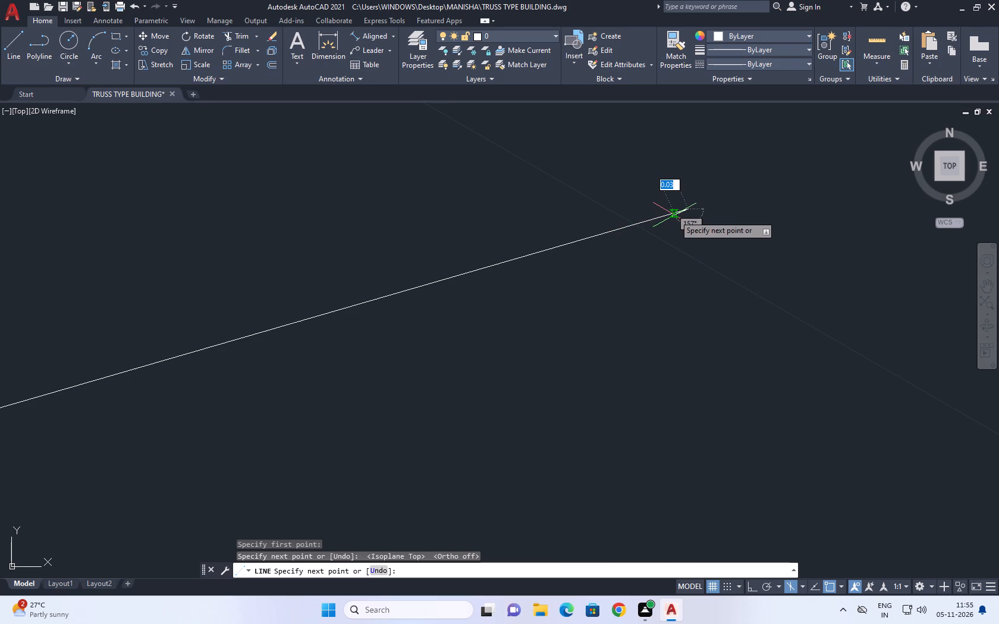
{"action": "scroll", "coordinate": [674, 213], "scroll_direction": "up", "scroll_amount": 1}
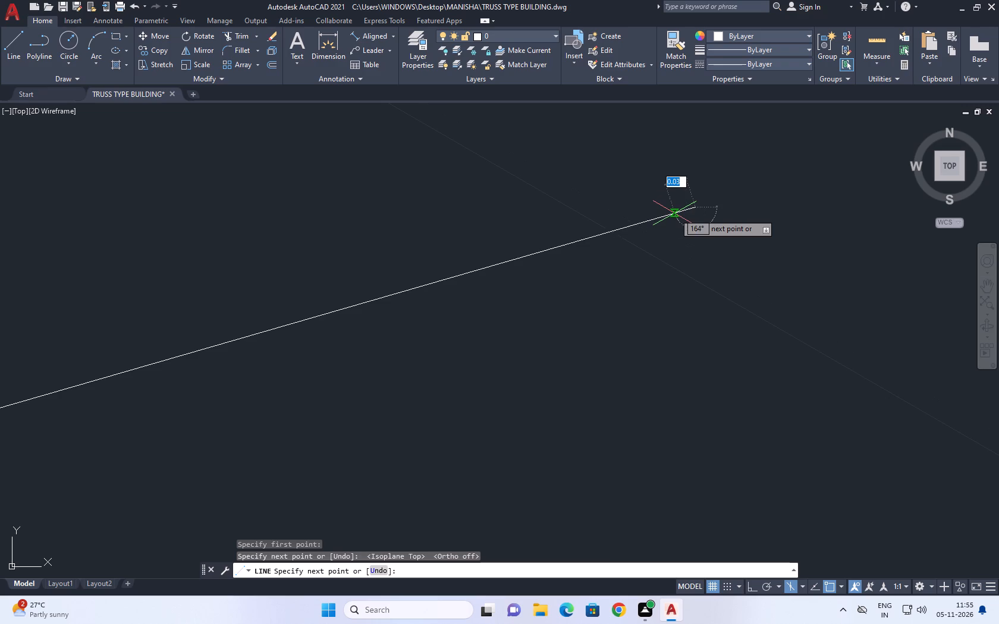
{"action": "left_click", "coordinate": [674, 213]}
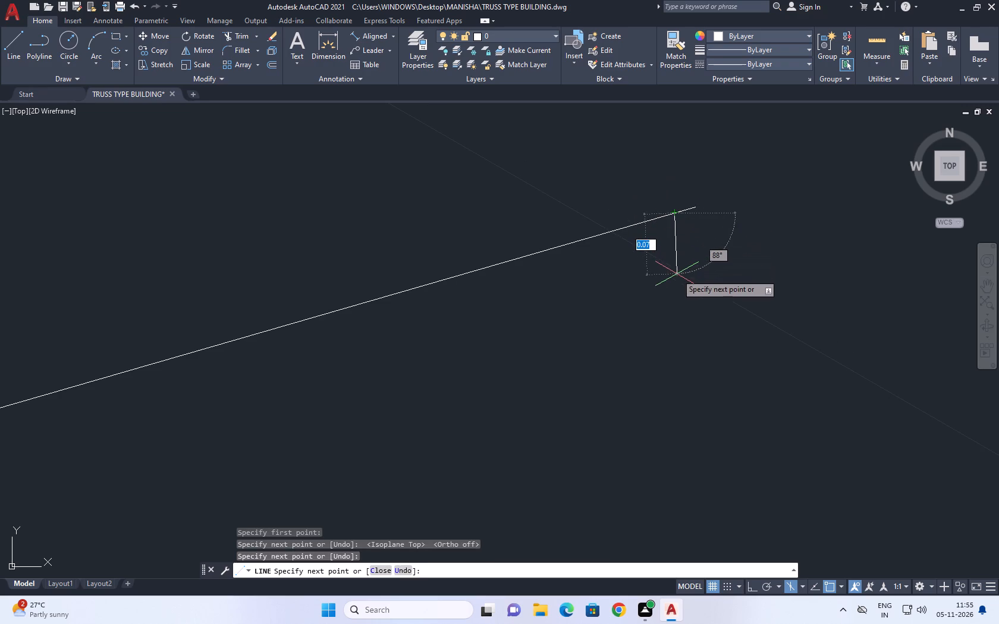
{"action": "right_click", "coordinate": [676, 274]}
{"action": "left_click", "coordinate": [696, 295]}
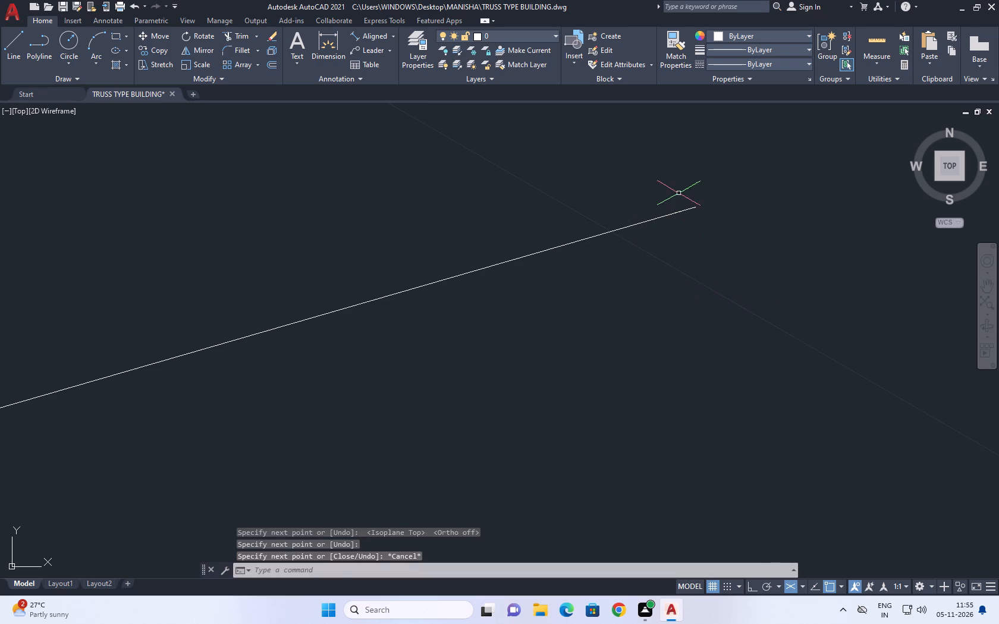
Stretch the sloping line's outer end back to the inner endpoint of the short overlapping segment, collapsing that segment.
{"action": "scroll", "coordinate": [678, 193], "scroll_direction": "up", "scroll_amount": 3}
{"action": "left_click", "coordinate": [742, 216]}
{"action": "left_click", "coordinate": [698, 275]}
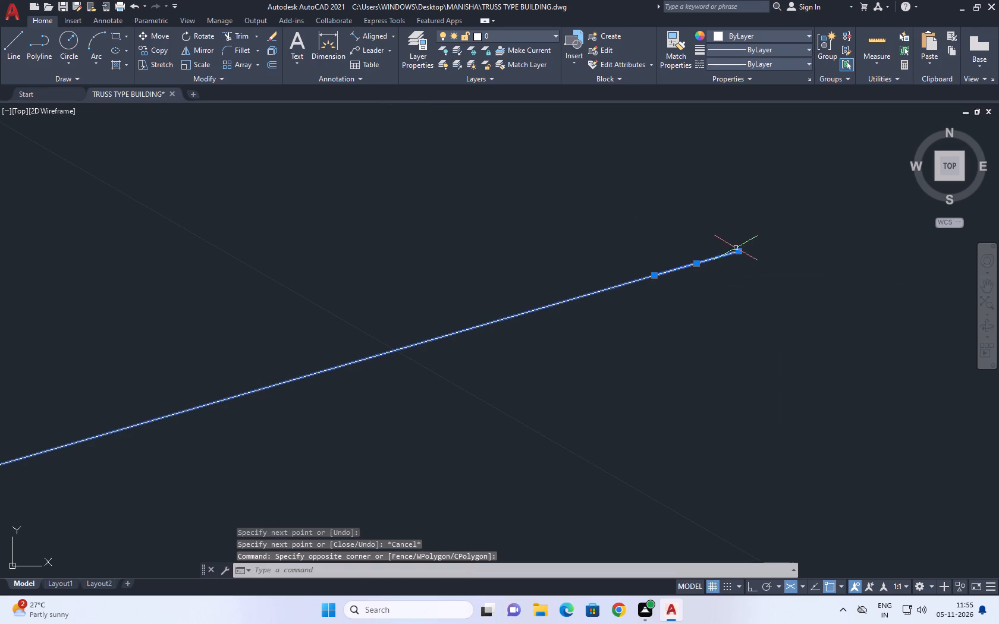
{"action": "right_click", "coordinate": [654, 182]}
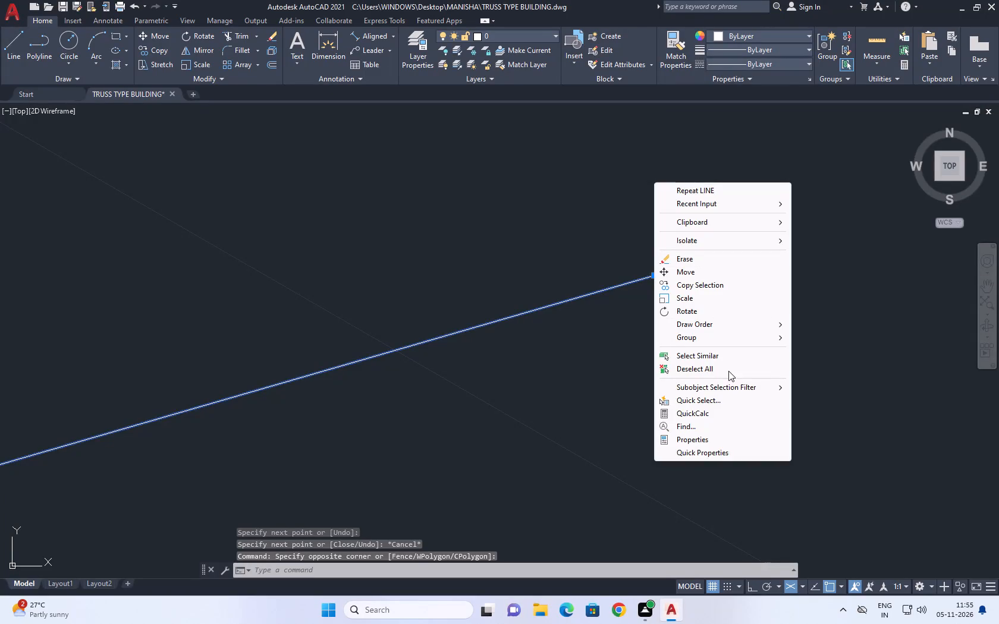
{"action": "left_click", "coordinate": [728, 371]}
{"action": "left_click", "coordinate": [645, 241]}
{"action": "left_click", "coordinate": [791, 349]}
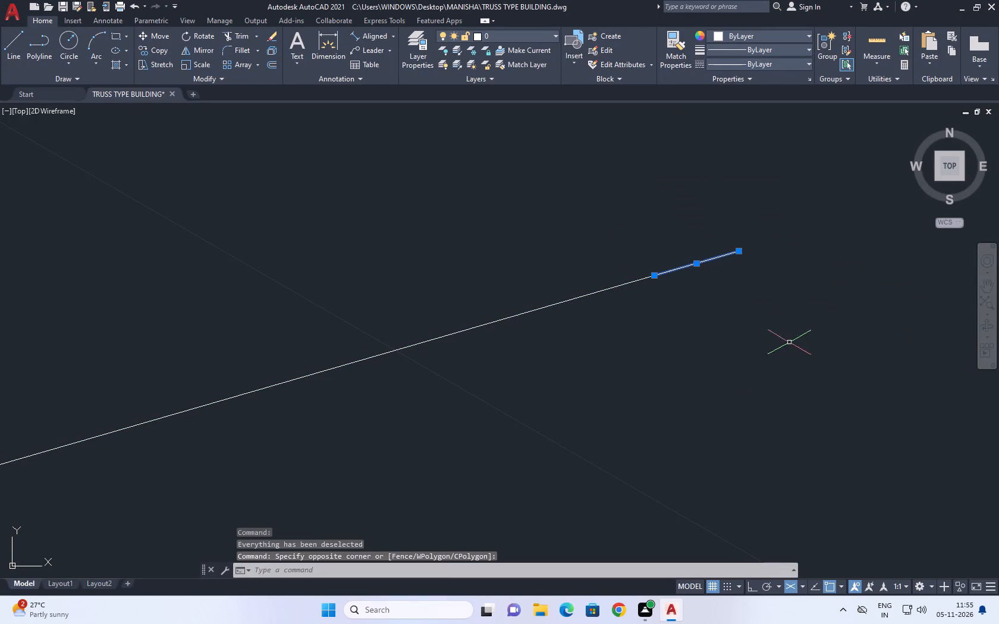
{"action": "left_click", "coordinate": [588, 270]}
{"action": "left_click_drag", "start_coordinate": [576, 341], "coordinate": [570, 351]}
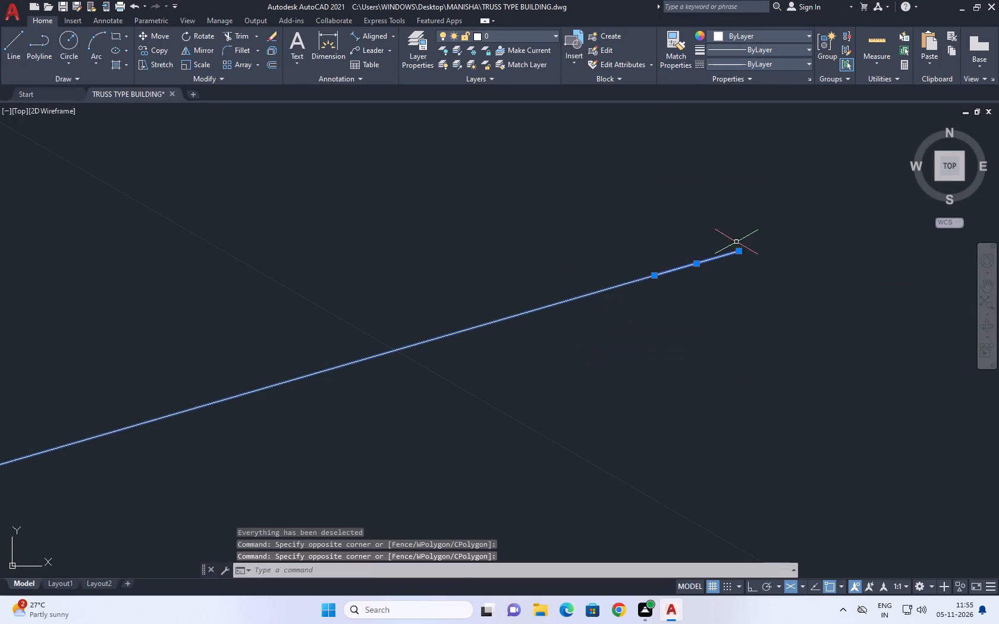
{"action": "left_click", "coordinate": [739, 251]}
{"action": "left_click", "coordinate": [653, 274]}
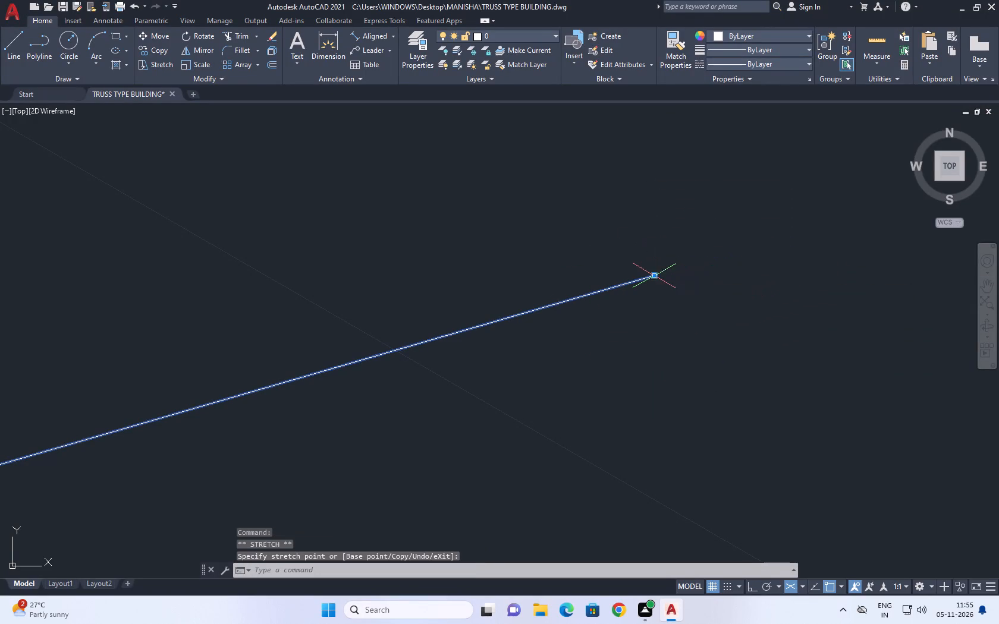
{"action": "scroll", "coordinate": [667, 251], "scroll_direction": "down", "scroll_amount": 11}
{"action": "middle_click_drag", "start_coordinate": [708, 209], "coordinate": [629, 320]}
{"action": "scroll", "coordinate": [552, 326], "scroll_direction": "down", "scroll_amount": 1}
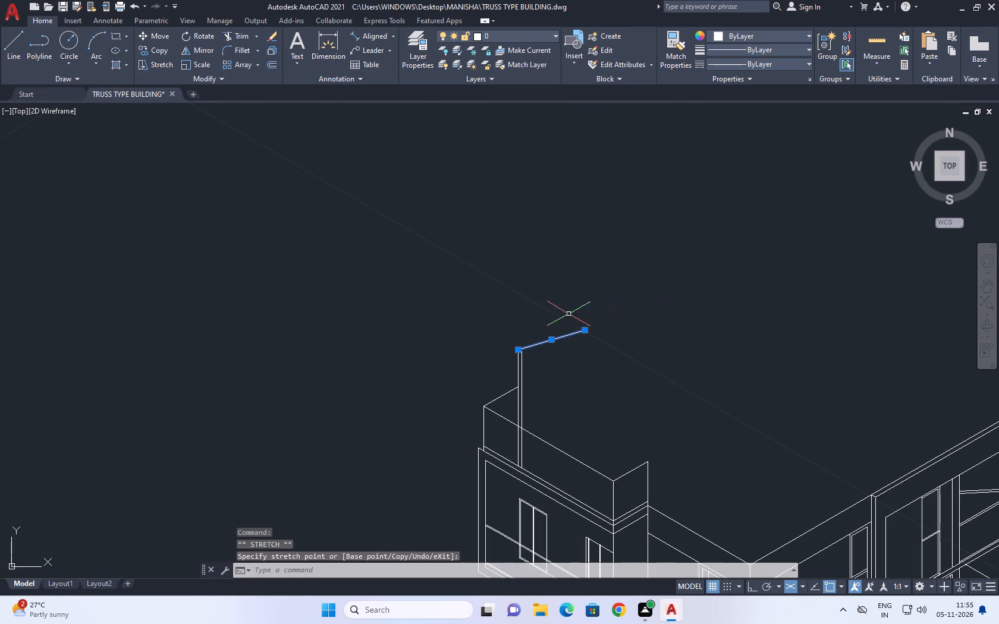
{"action": "right_click", "coordinate": [633, 269]}
{"action": "left_click", "coordinate": [693, 453]}
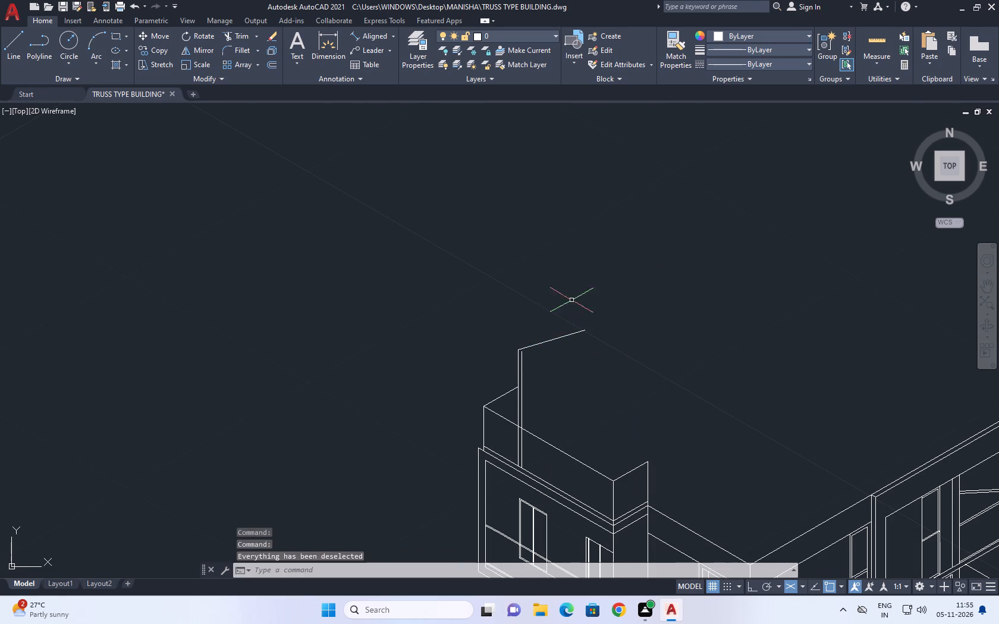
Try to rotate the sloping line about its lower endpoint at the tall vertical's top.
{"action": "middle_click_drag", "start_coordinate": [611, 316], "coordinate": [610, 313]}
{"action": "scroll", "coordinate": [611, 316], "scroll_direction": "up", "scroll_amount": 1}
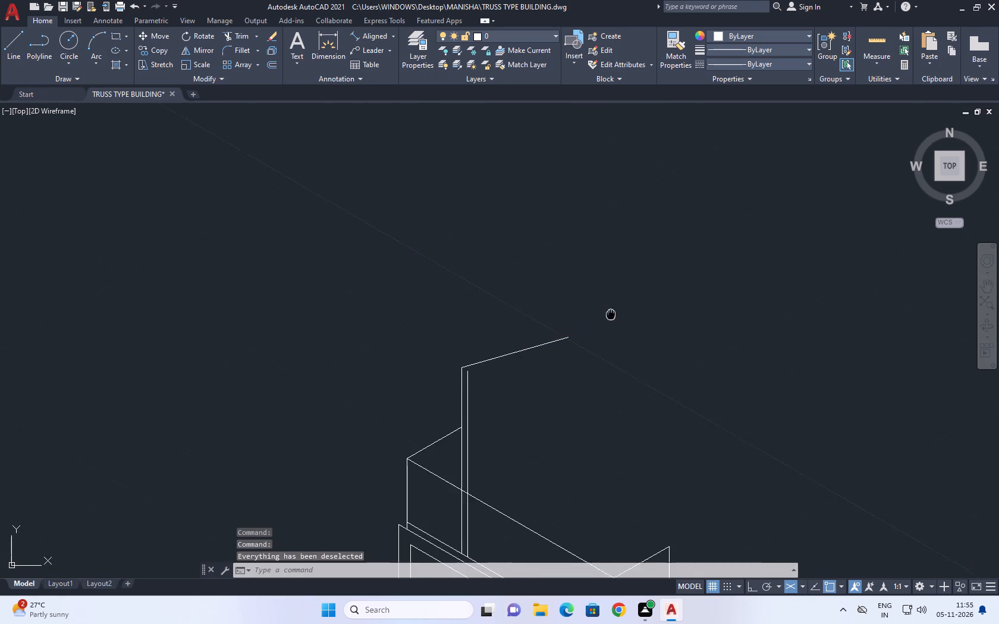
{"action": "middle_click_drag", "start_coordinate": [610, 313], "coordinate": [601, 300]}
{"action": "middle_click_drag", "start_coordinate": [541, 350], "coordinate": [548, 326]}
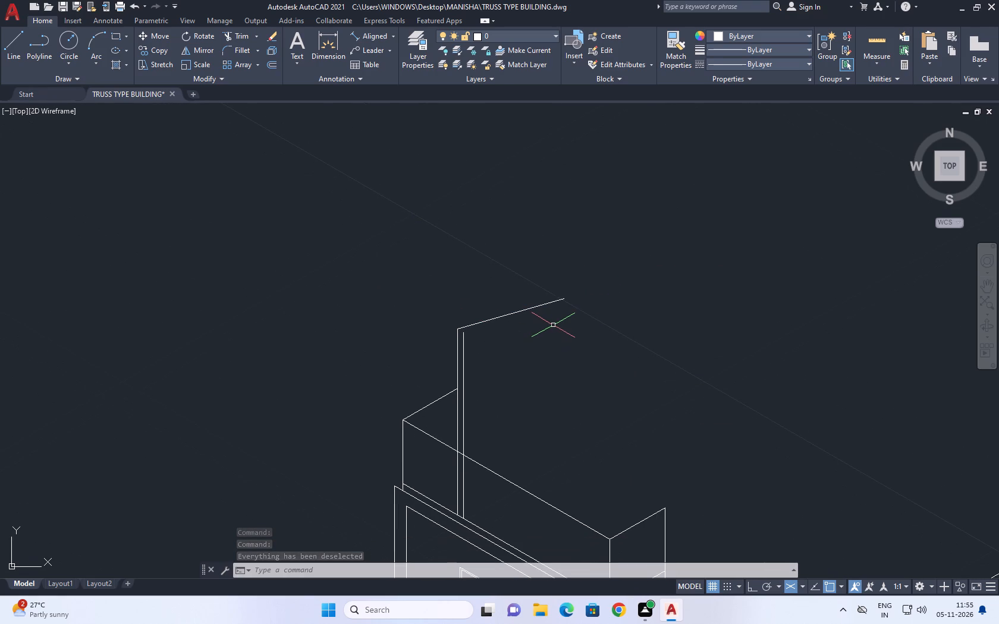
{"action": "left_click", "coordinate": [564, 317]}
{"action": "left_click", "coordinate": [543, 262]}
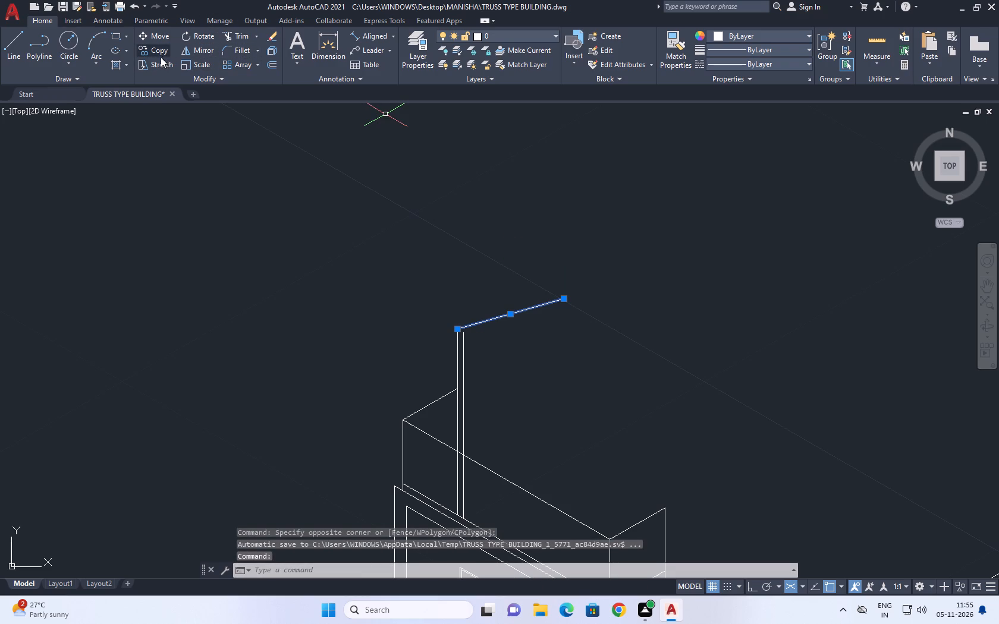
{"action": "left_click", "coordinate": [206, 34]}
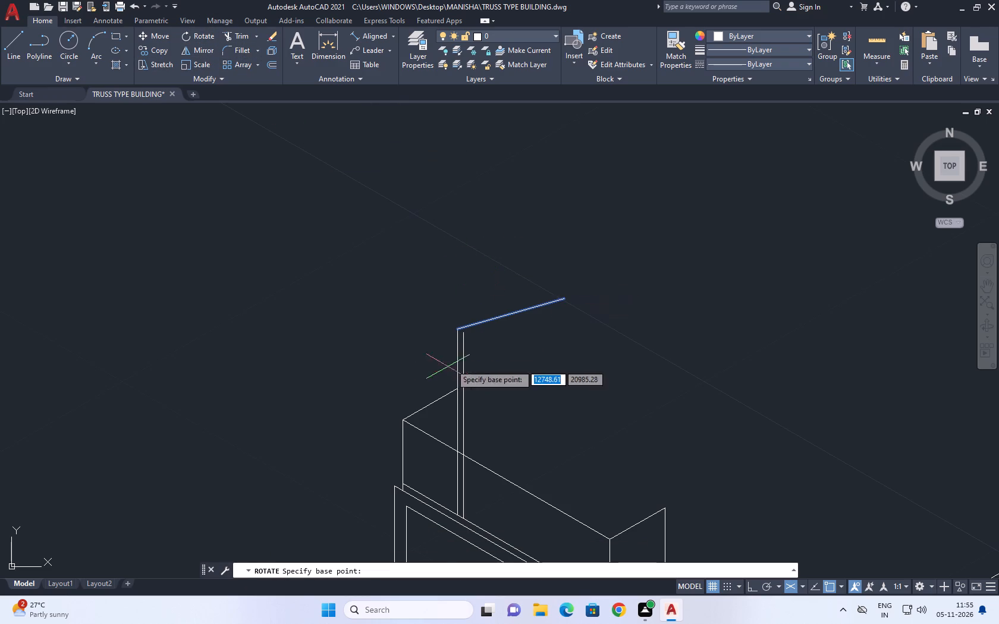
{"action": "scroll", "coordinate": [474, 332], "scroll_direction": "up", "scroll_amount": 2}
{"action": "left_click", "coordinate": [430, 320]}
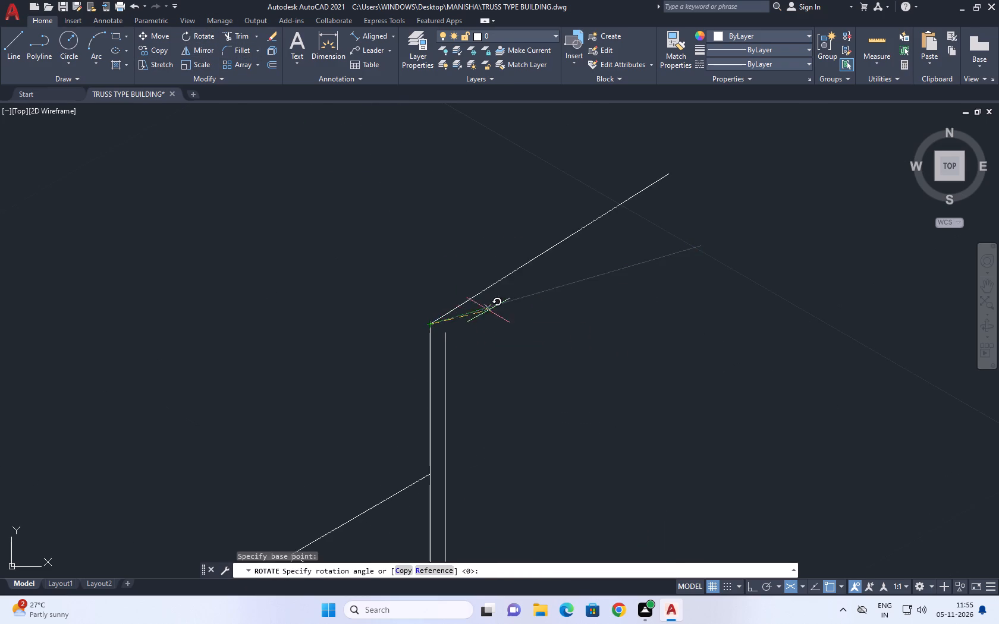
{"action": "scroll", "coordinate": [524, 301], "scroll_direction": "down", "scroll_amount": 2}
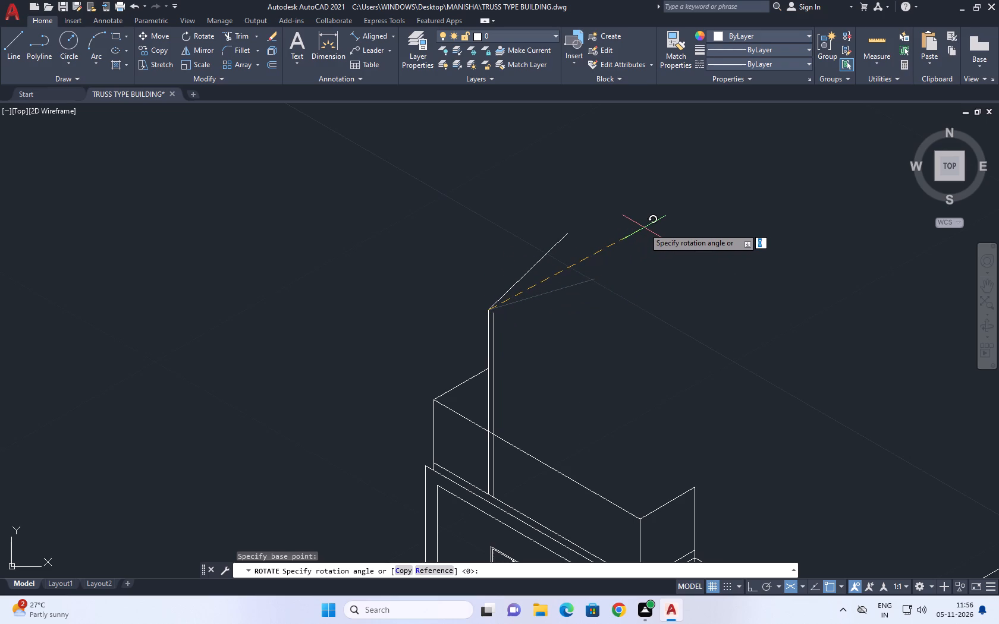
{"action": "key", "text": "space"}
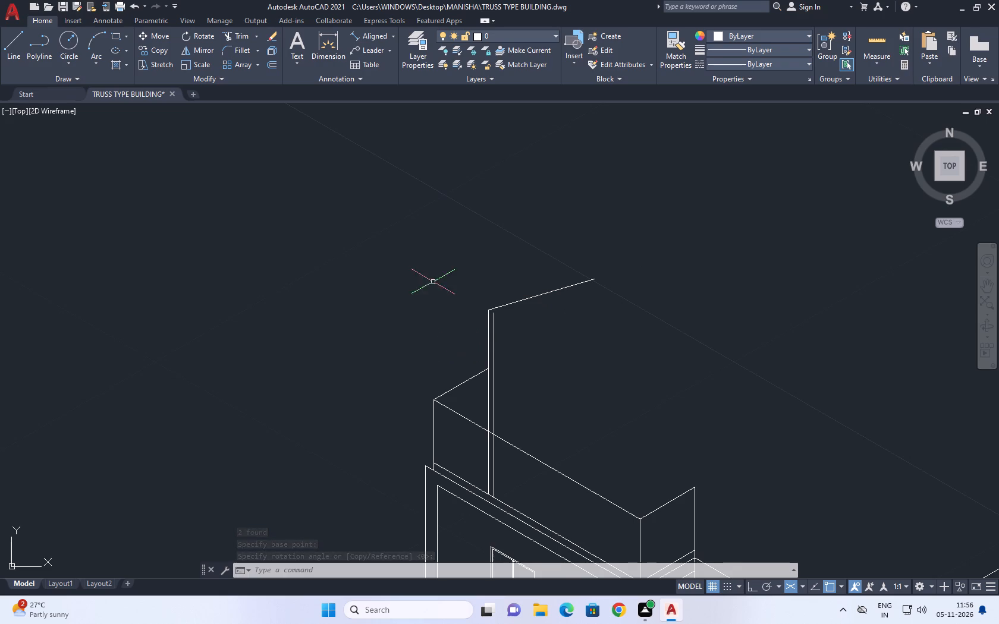
Move the sloping line by its lower endpoint down the tall vertical to a point above the raised structure's receding top edge.
{"action": "left_click", "coordinate": [574, 300]}
{"action": "left_click", "coordinate": [567, 264]}
{"action": "type", "text": "M"}
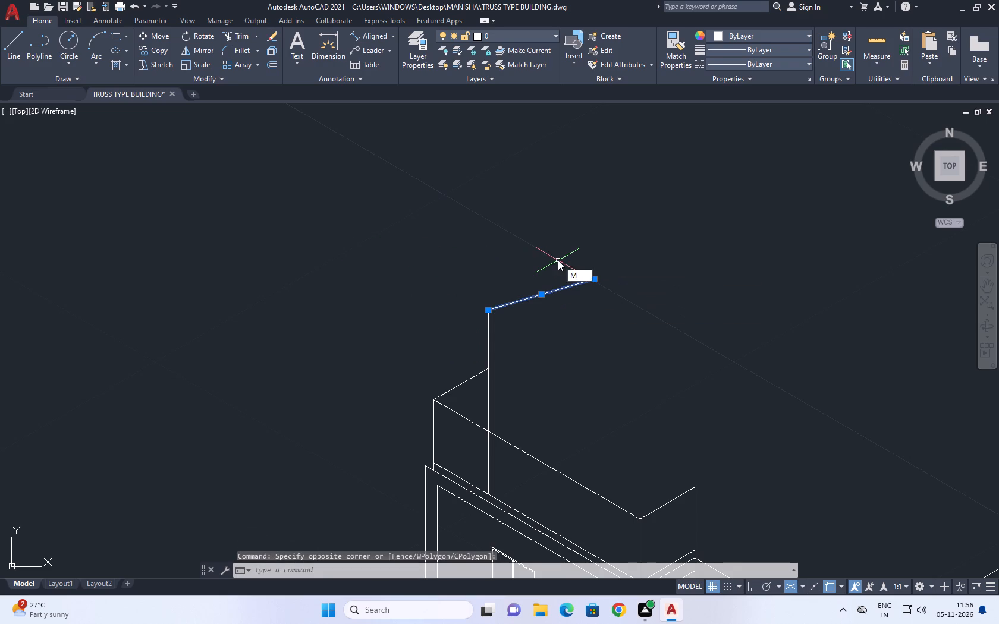
{"action": "key", "text": "space"}
{"action": "scroll", "coordinate": [513, 321], "scroll_direction": "up", "scroll_amount": 2}
{"action": "left_click", "coordinate": [449, 289]}
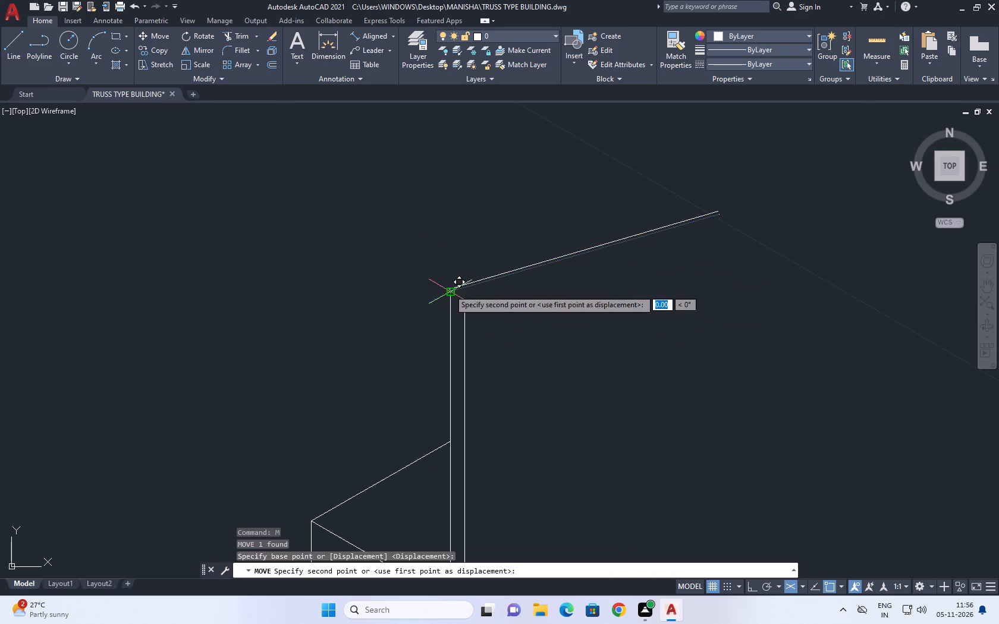
{"action": "left_click", "coordinate": [450, 377]}
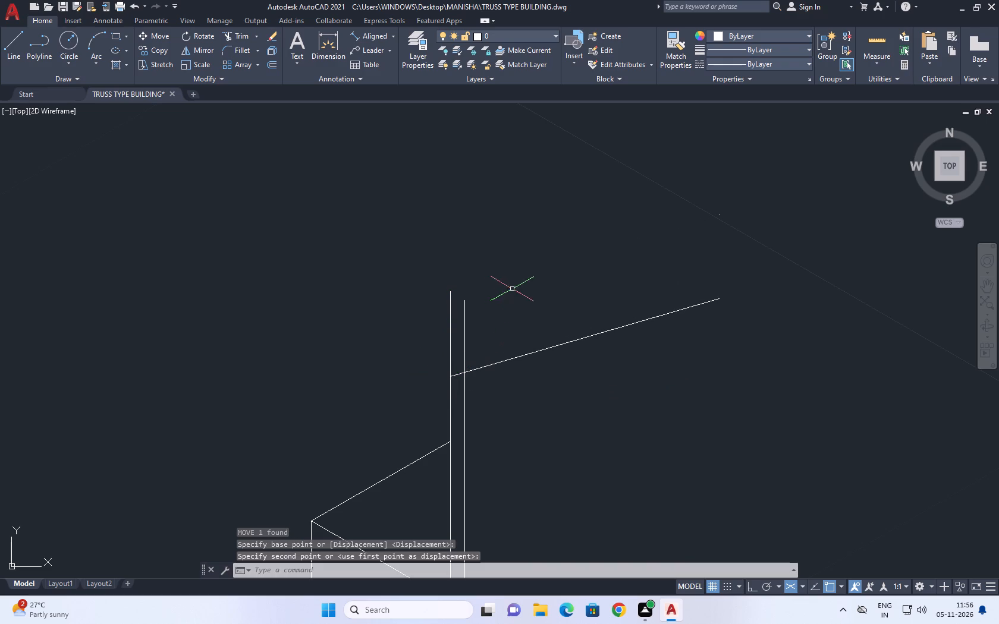
Delete the collapsed leftover segment floating above the sloping line's outer end.
{"action": "left_click_drag", "start_coordinate": [730, 226], "coordinate": [728, 218]}
{"action": "left_click_drag", "start_coordinate": [677, 175], "coordinate": [672, 172]}
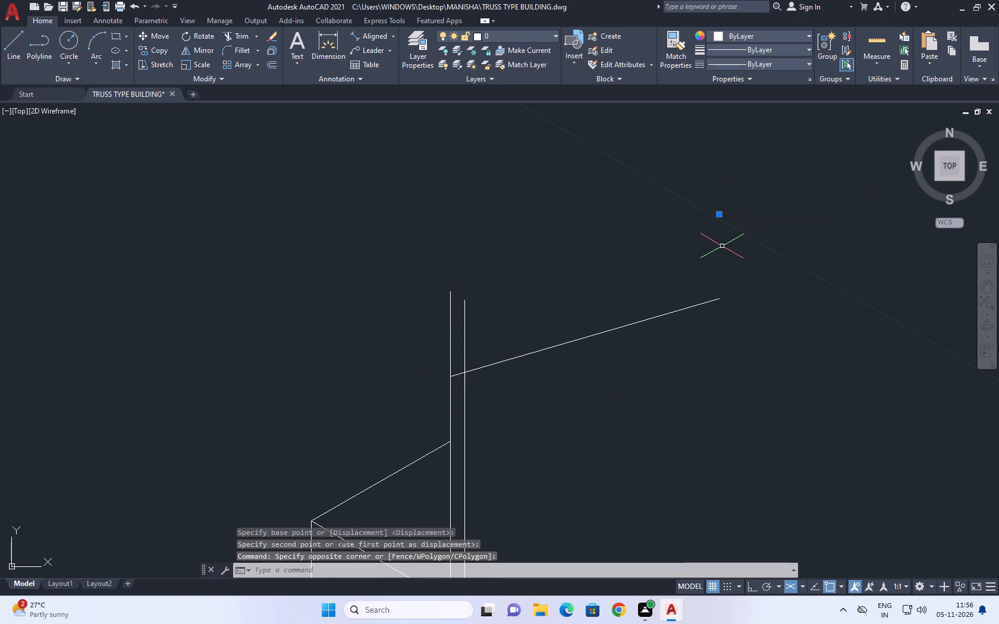
{"action": "key", "text": "Delete"}
Trim off the upper ends of both tall verticals where they project above the sloping line.
{"action": "middle_click_drag", "start_coordinate": [715, 259], "coordinate": [659, 251]}
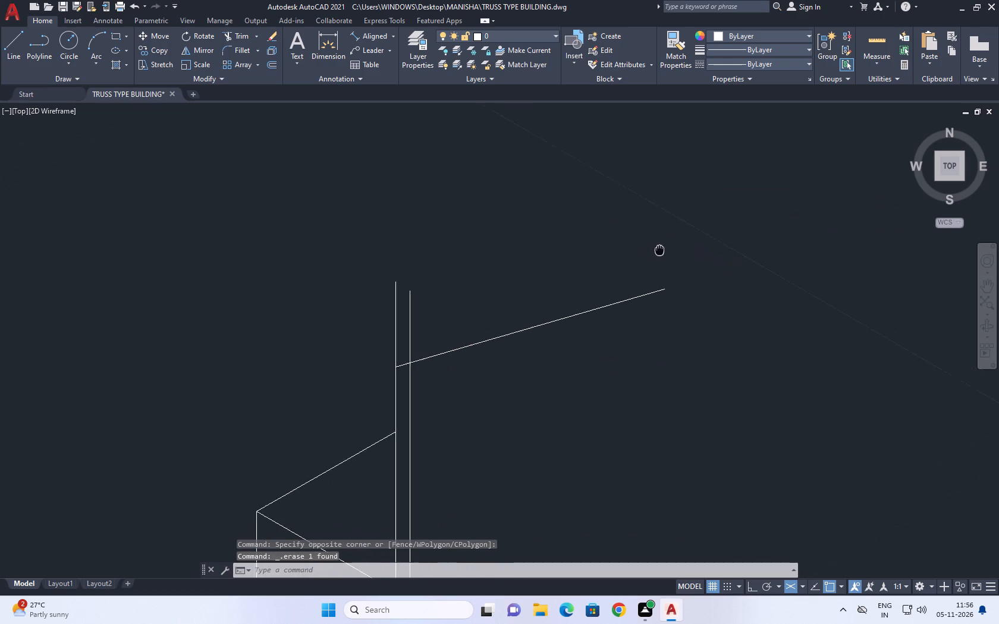
{"action": "middle_click_drag", "start_coordinate": [659, 251], "coordinate": [617, 281]}
{"action": "type", "text": "TR"}
{"action": "key", "text": "space"}
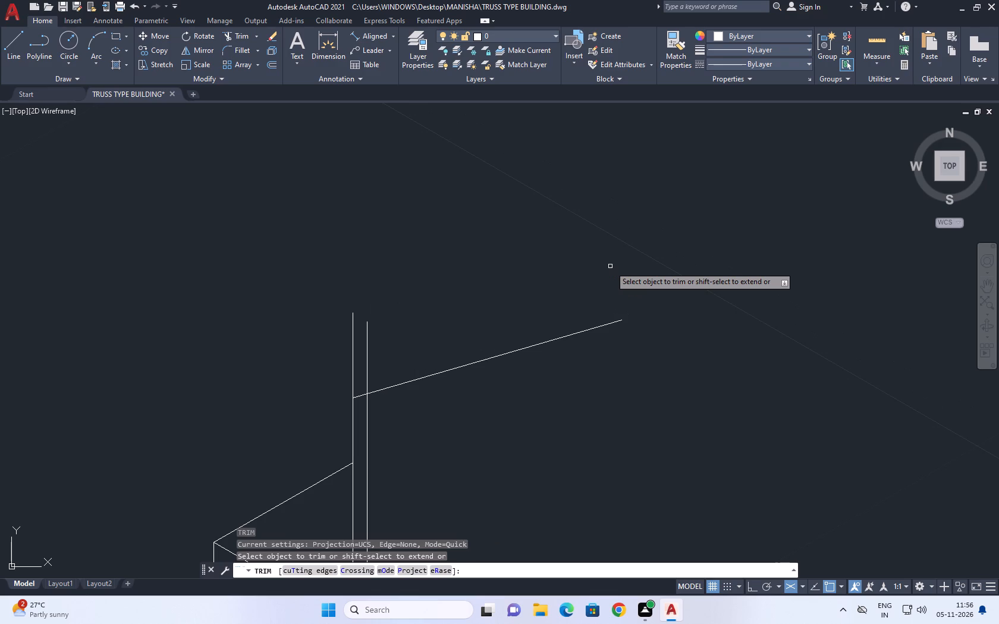
{"action": "left_click_drag", "start_coordinate": [259, 357], "coordinate": [359, 338]}
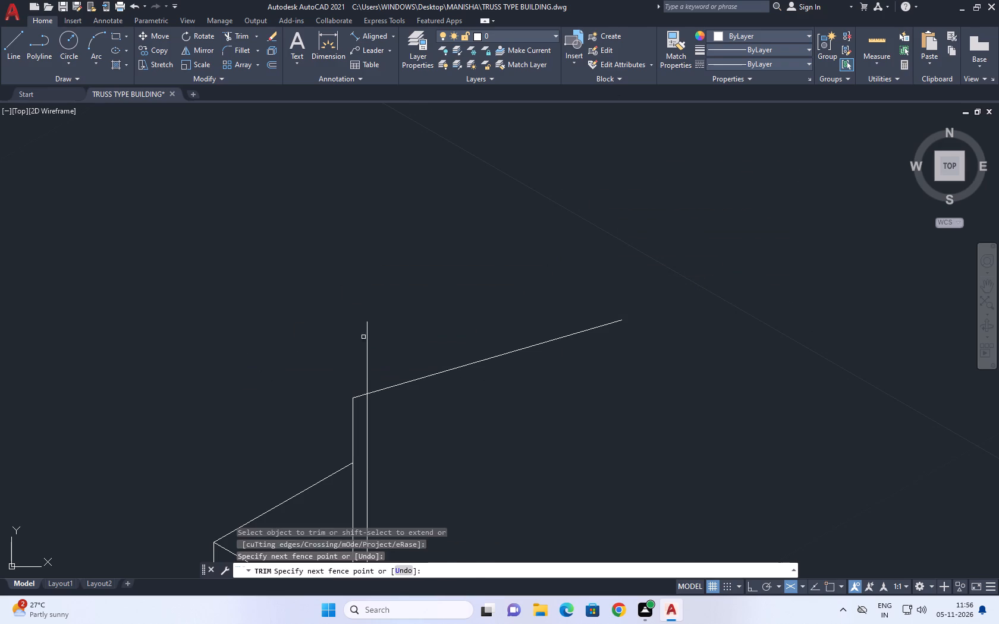
{"action": "left_click", "coordinate": [404, 325]}
{"action": "left_click_drag", "start_coordinate": [305, 353], "coordinate": [321, 348]}
{"action": "scroll", "coordinate": [593, 287], "scroll_direction": "down", "scroll_amount": 4}
{"action": "key", "text": "space"}
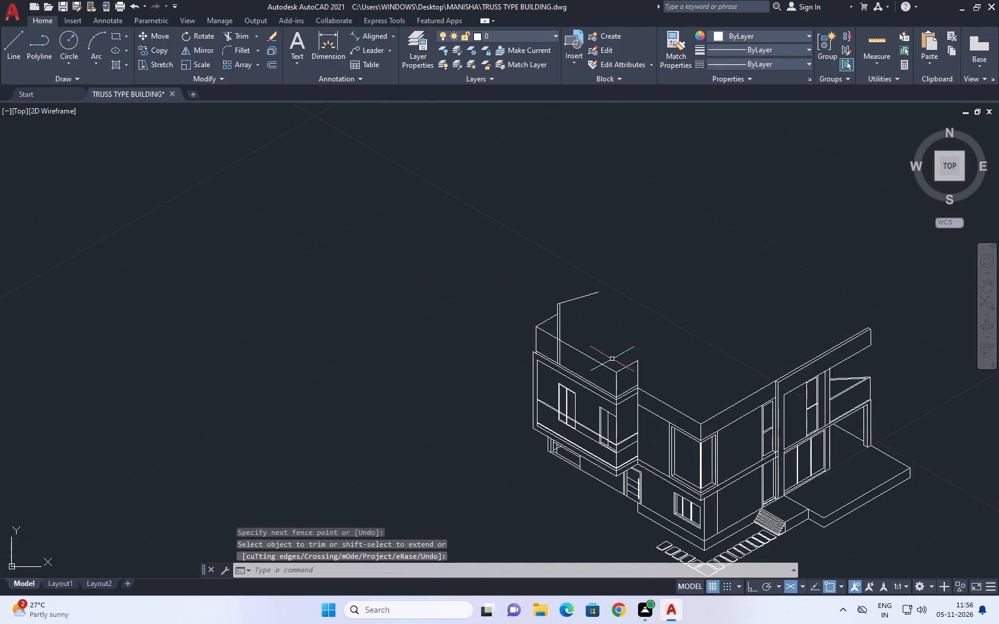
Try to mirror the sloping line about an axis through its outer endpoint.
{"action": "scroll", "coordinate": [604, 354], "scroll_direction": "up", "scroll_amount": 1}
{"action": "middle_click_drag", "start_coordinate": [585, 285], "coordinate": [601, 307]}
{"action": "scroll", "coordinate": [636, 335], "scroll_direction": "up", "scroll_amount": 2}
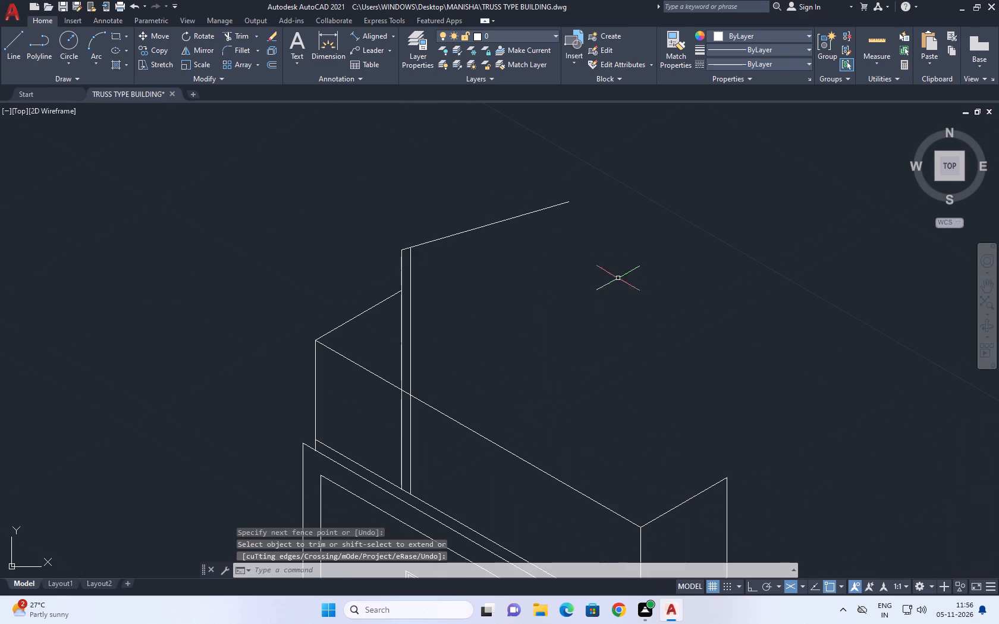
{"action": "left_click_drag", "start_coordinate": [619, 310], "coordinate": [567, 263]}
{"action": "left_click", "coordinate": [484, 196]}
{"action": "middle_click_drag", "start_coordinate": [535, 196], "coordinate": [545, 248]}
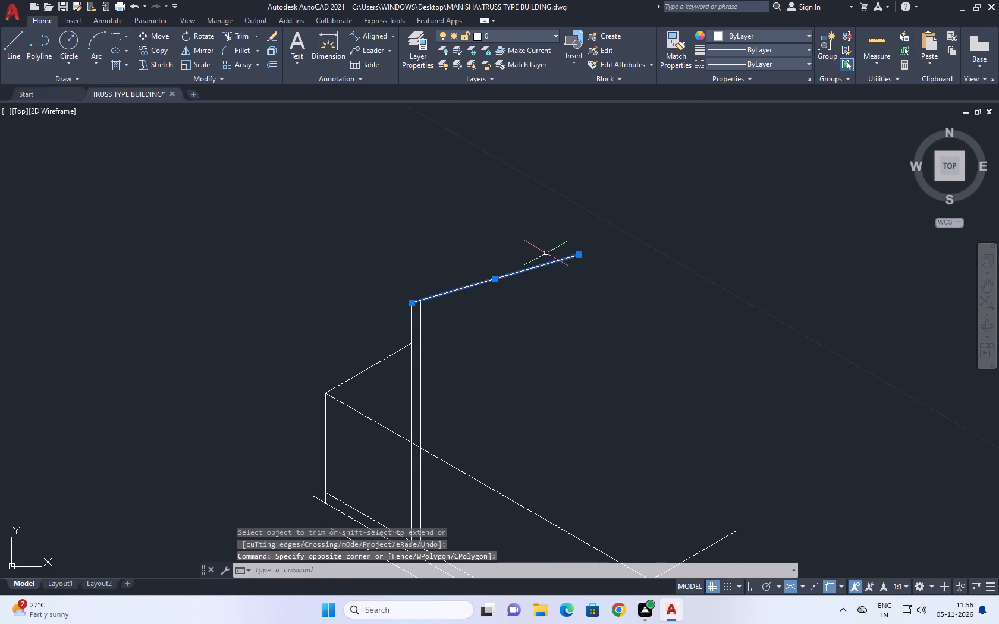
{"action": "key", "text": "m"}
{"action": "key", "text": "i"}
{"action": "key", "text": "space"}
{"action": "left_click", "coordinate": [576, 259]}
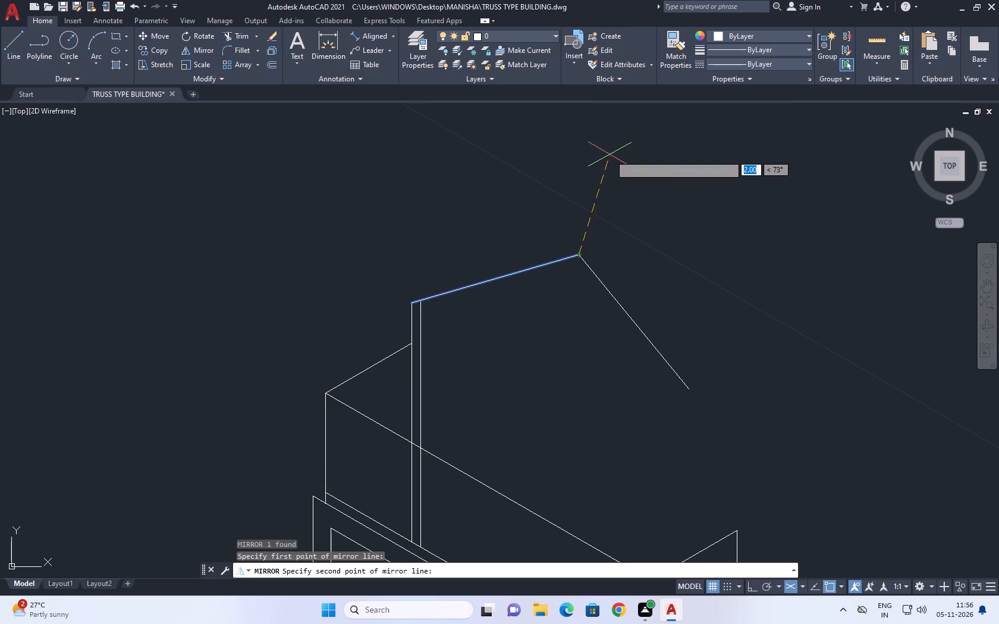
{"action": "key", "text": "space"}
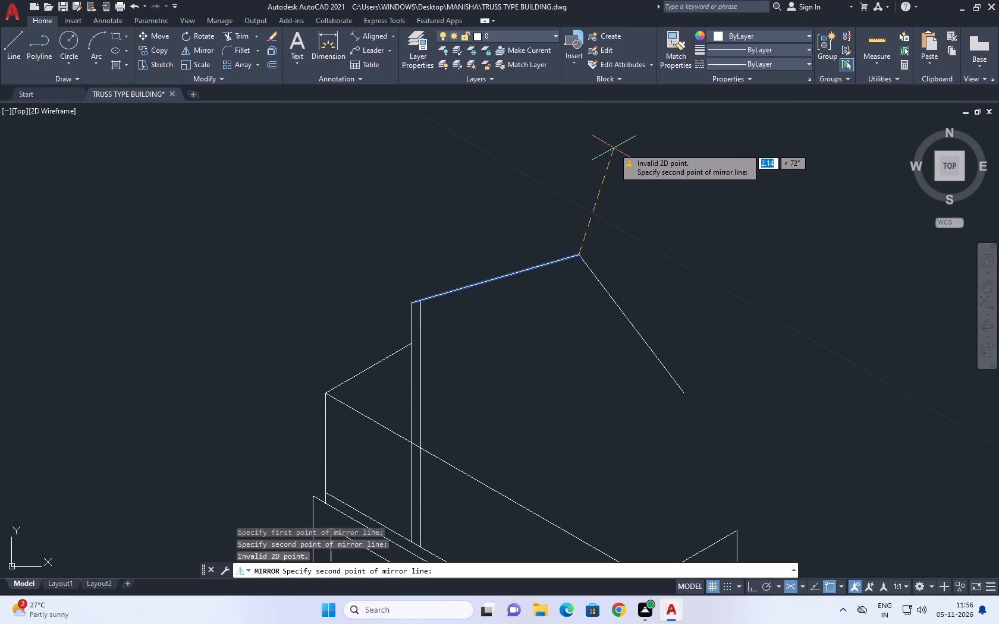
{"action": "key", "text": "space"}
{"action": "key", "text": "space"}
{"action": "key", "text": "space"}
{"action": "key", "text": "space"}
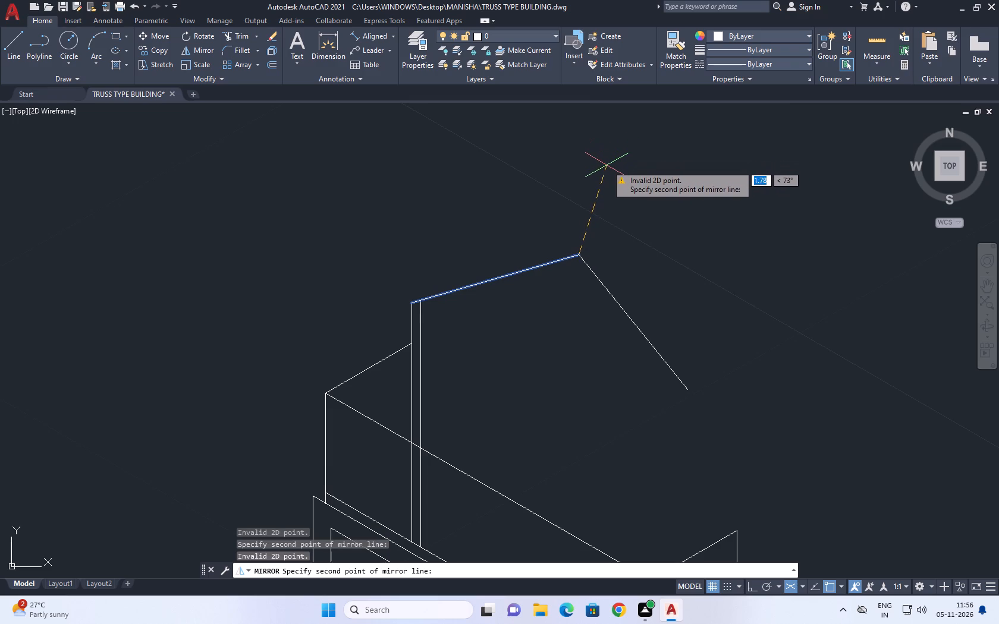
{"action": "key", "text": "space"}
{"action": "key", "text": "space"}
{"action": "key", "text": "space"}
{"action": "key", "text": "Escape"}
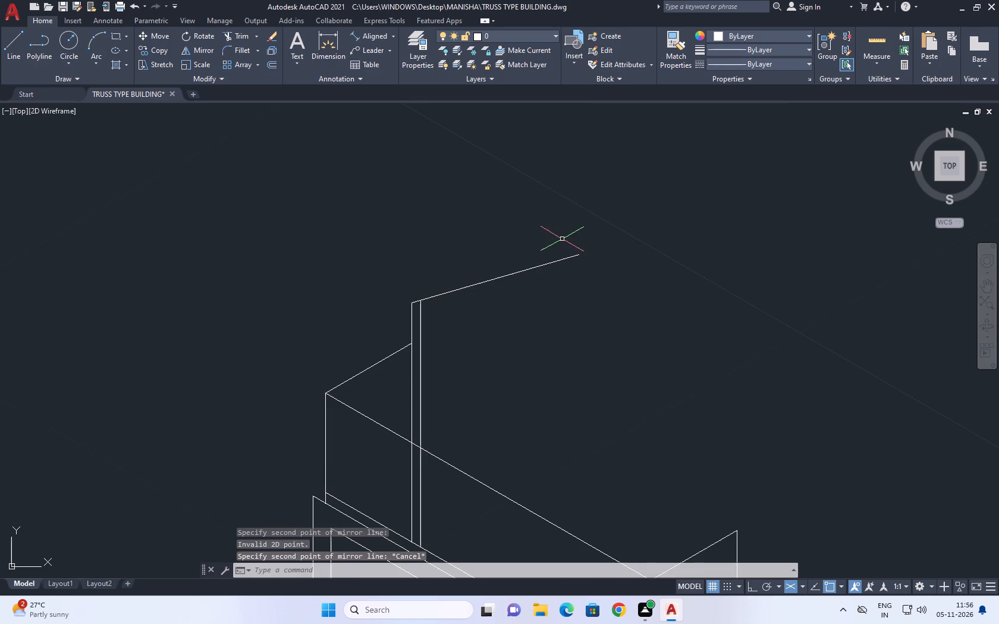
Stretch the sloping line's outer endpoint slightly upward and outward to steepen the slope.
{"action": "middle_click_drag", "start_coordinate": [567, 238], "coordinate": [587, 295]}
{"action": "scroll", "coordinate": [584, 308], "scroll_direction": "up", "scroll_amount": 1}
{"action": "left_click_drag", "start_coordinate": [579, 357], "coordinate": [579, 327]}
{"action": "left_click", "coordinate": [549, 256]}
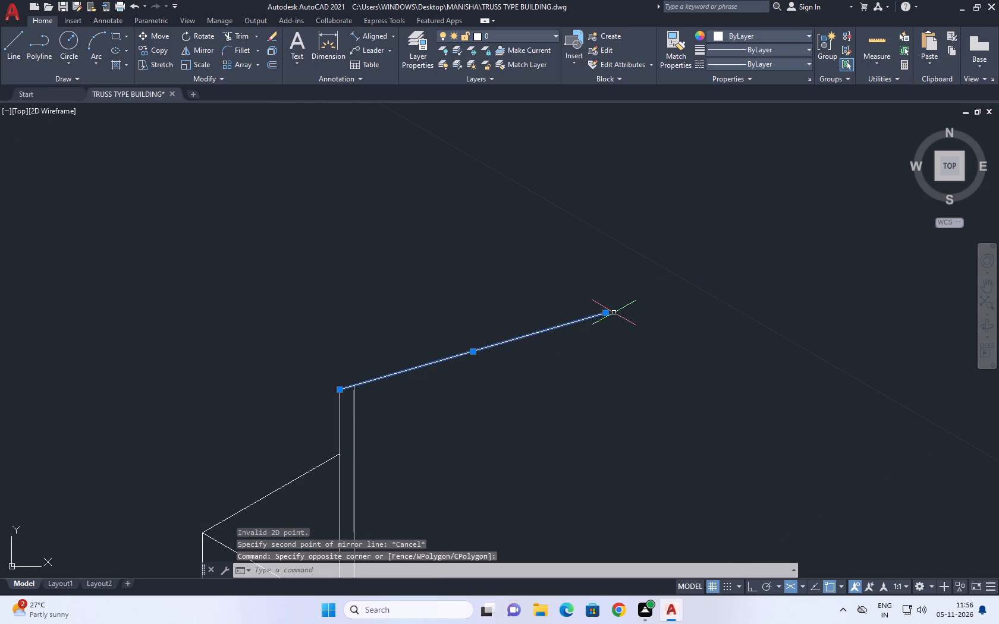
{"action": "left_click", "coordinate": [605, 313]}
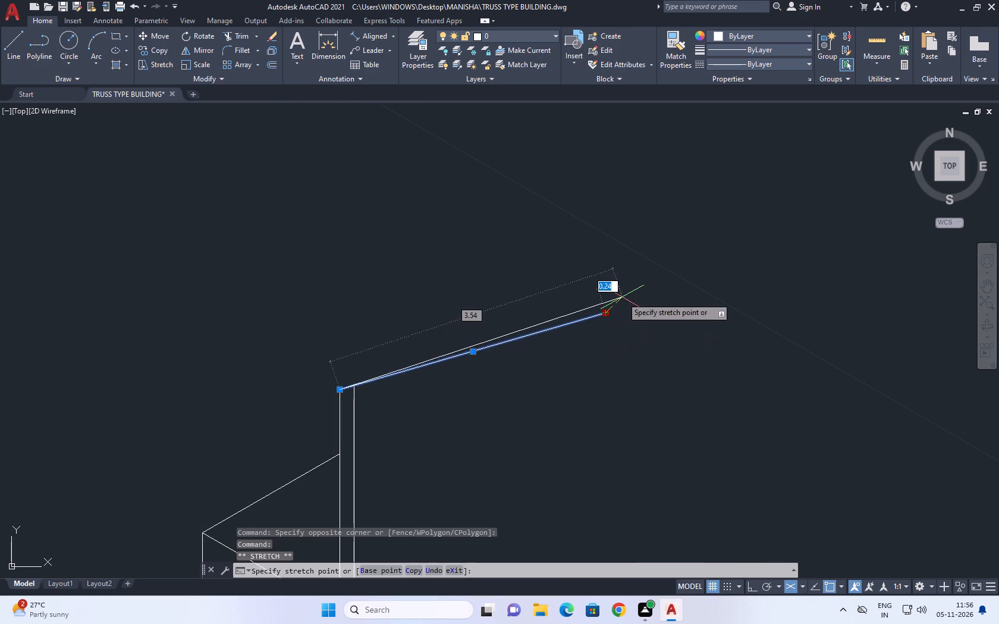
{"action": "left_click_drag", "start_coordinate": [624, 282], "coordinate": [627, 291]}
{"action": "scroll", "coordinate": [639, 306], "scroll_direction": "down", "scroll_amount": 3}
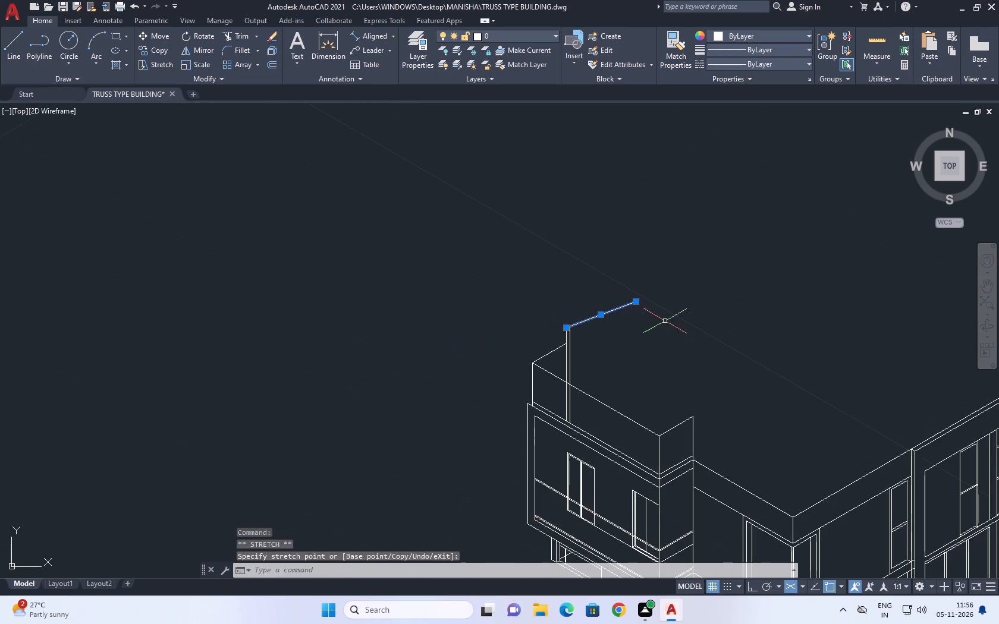
Delete the sloping line resting on top of the two tall verticals.
{"action": "middle_click_drag", "start_coordinate": [665, 324], "coordinate": [665, 333]}
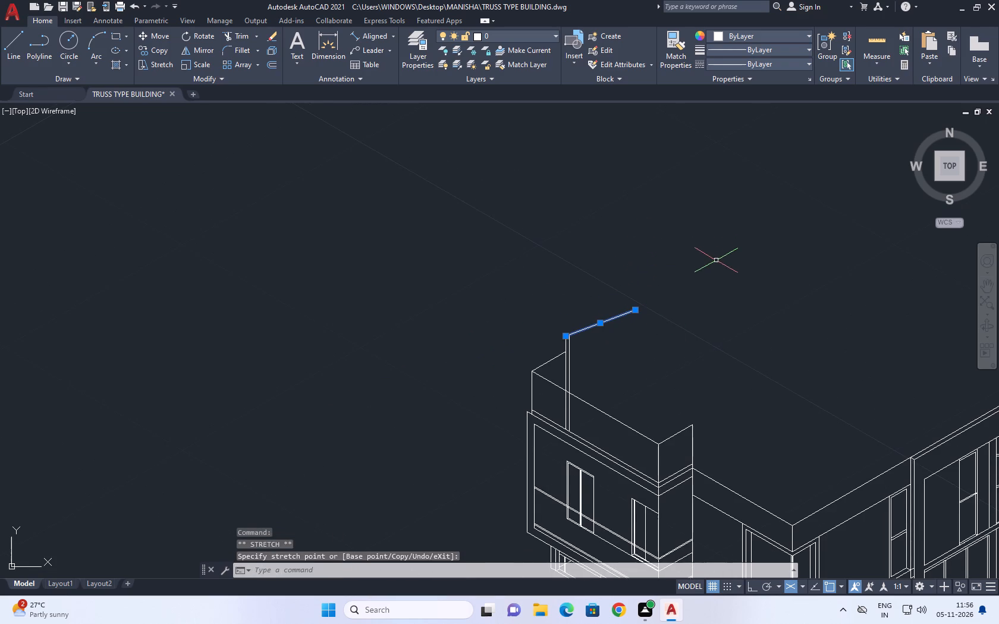
{"action": "middle_click_drag", "start_coordinate": [716, 262], "coordinate": [670, 316]}
{"action": "key", "text": "Delete"}
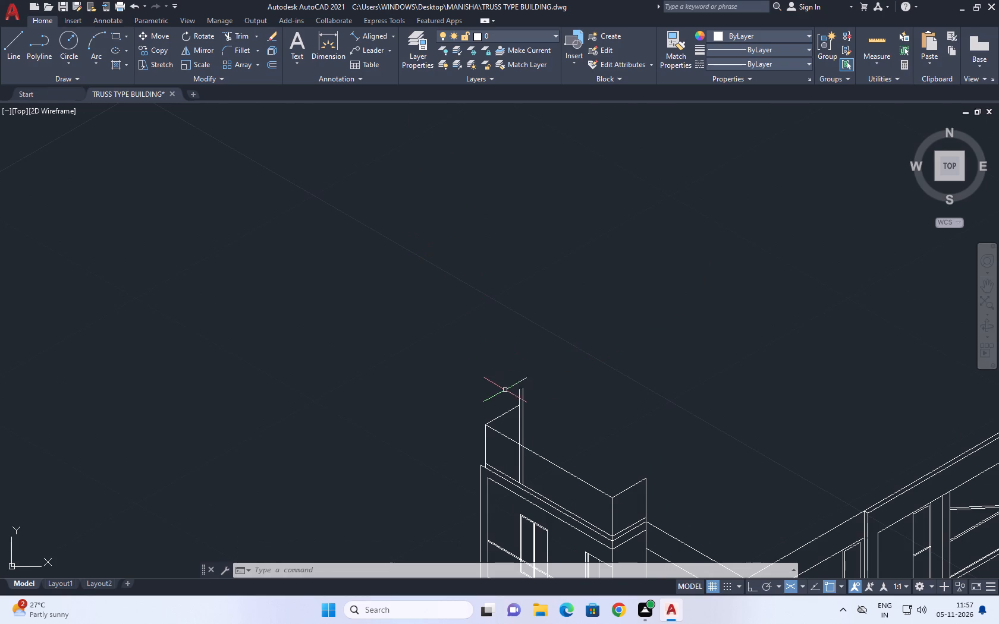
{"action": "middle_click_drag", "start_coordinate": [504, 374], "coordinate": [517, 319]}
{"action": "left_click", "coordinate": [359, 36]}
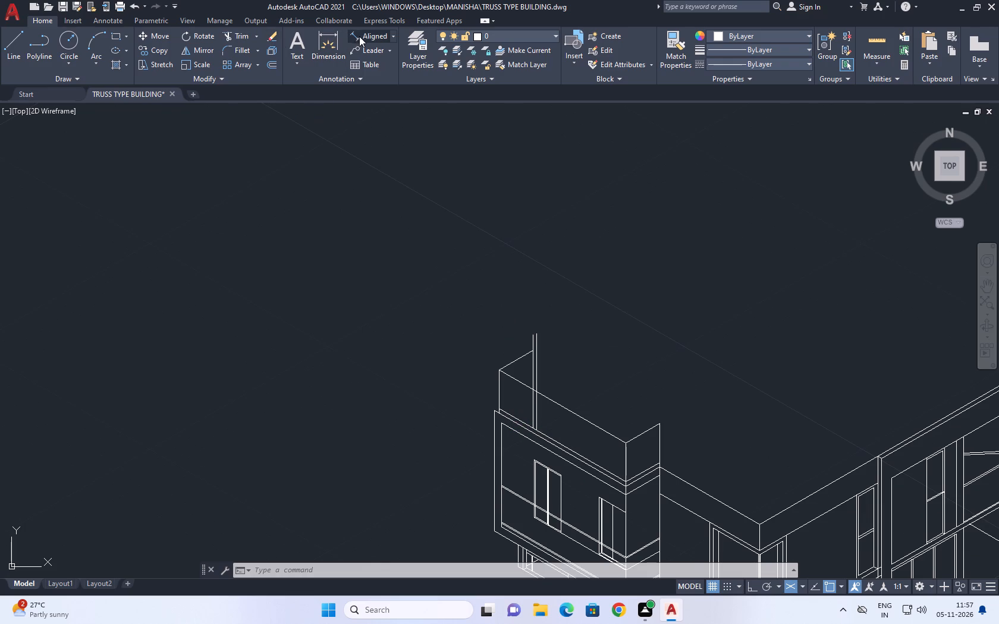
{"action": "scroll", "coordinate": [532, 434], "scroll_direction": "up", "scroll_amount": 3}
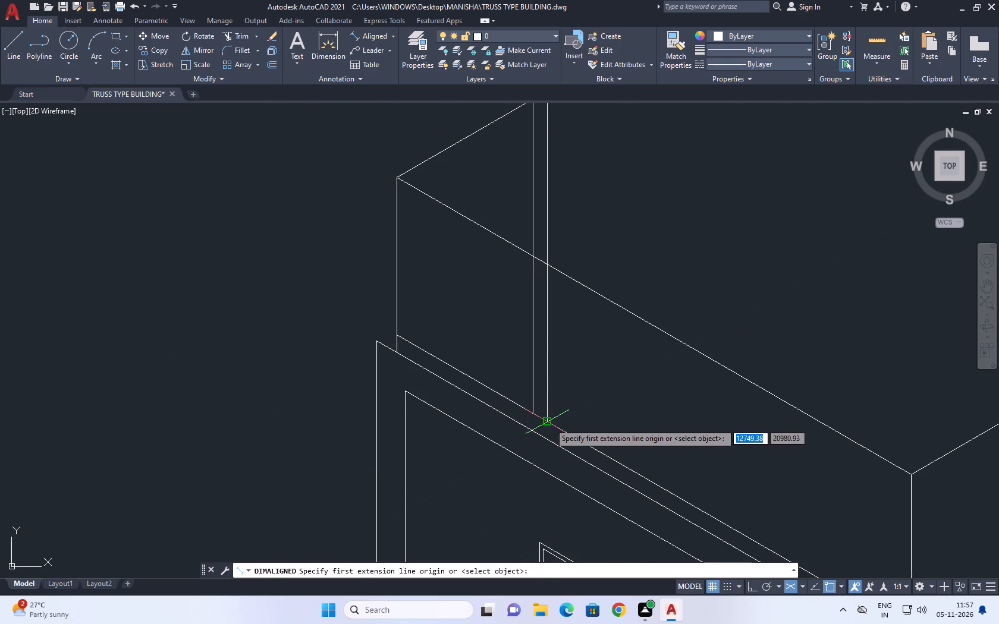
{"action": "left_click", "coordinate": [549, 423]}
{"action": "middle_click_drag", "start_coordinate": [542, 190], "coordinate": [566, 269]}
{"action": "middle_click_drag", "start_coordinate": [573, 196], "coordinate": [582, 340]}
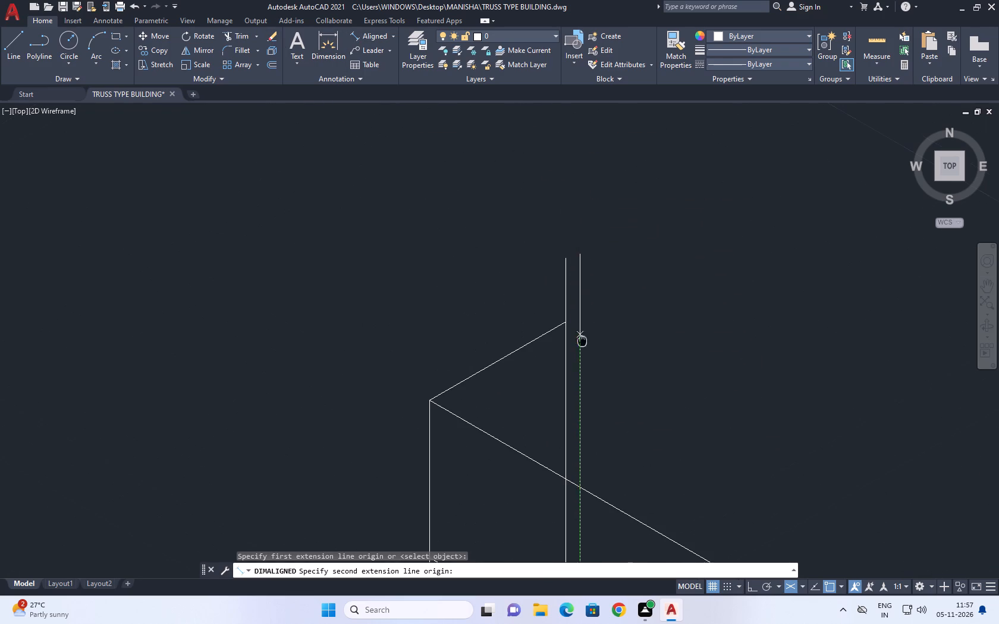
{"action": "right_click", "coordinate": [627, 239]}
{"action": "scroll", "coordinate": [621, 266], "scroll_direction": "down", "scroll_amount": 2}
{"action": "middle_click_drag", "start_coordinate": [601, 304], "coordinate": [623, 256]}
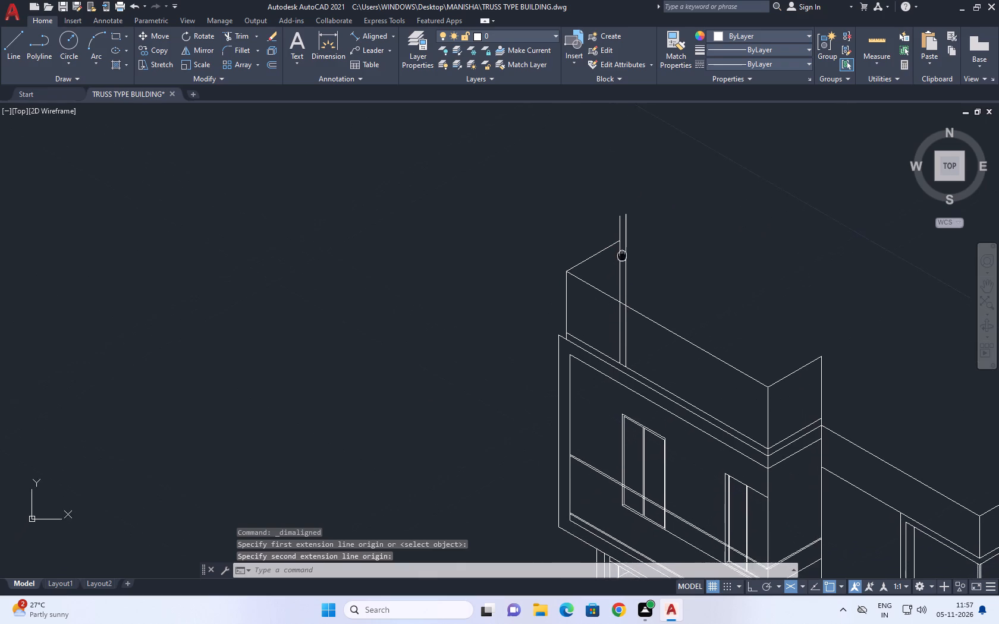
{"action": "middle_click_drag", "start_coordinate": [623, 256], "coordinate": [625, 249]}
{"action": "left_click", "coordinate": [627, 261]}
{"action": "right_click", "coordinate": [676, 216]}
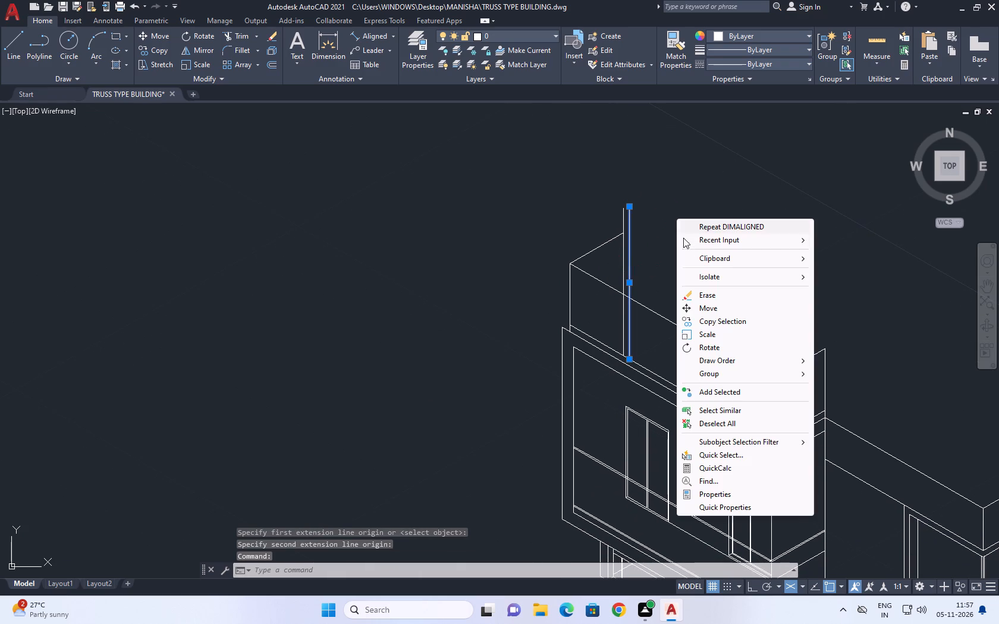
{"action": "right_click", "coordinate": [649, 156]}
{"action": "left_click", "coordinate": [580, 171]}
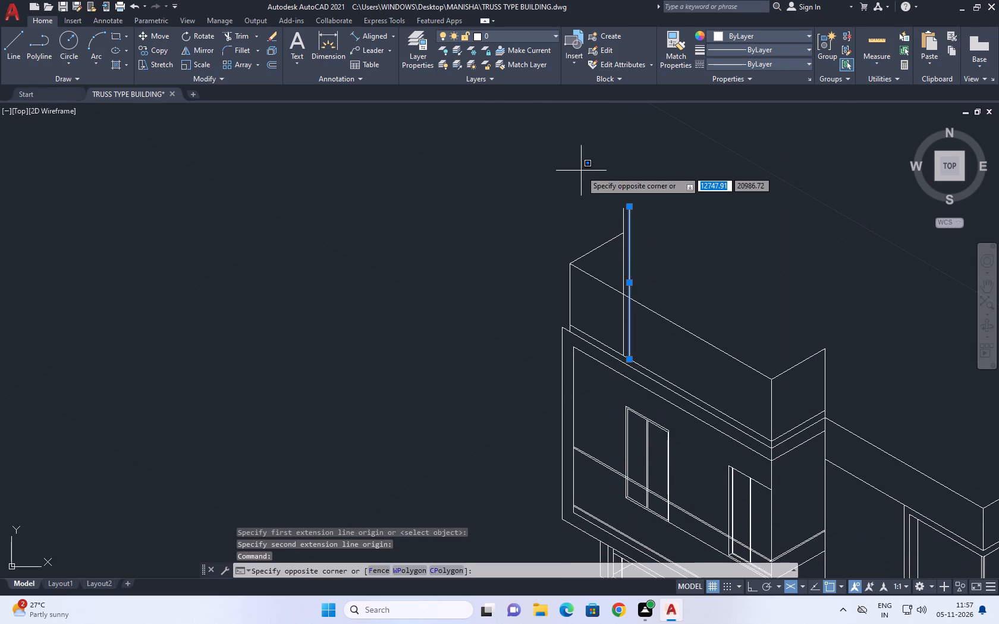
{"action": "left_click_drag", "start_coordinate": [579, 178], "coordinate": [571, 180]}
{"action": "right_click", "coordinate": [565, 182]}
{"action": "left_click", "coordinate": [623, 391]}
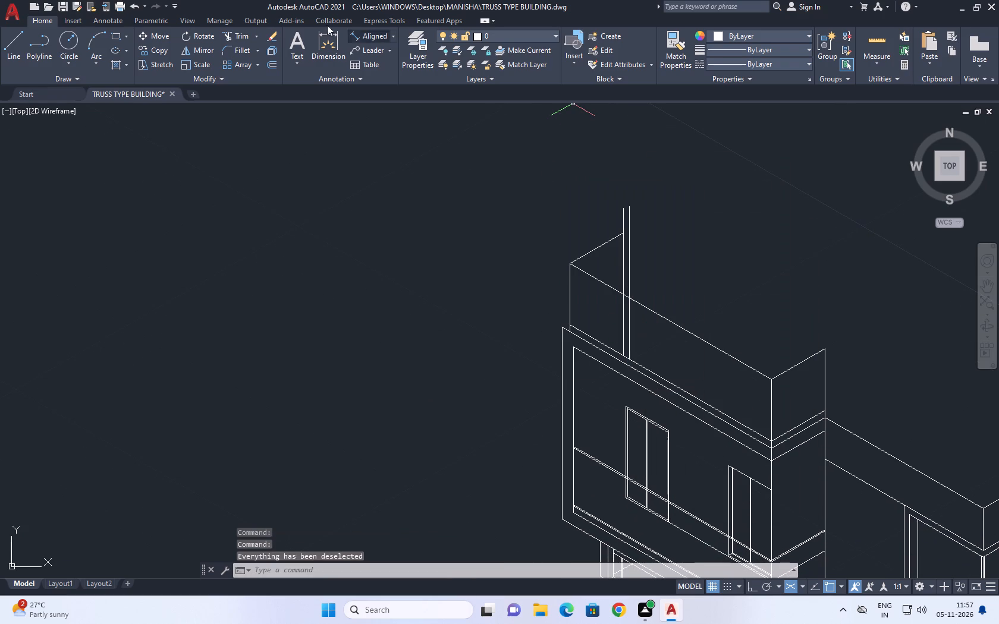
Draw a 3.30 vertical line up from the bottom end of the second tall vertical, with Ortho on and Isoplane Right.
{"action": "left_click", "coordinate": [7, 45]}
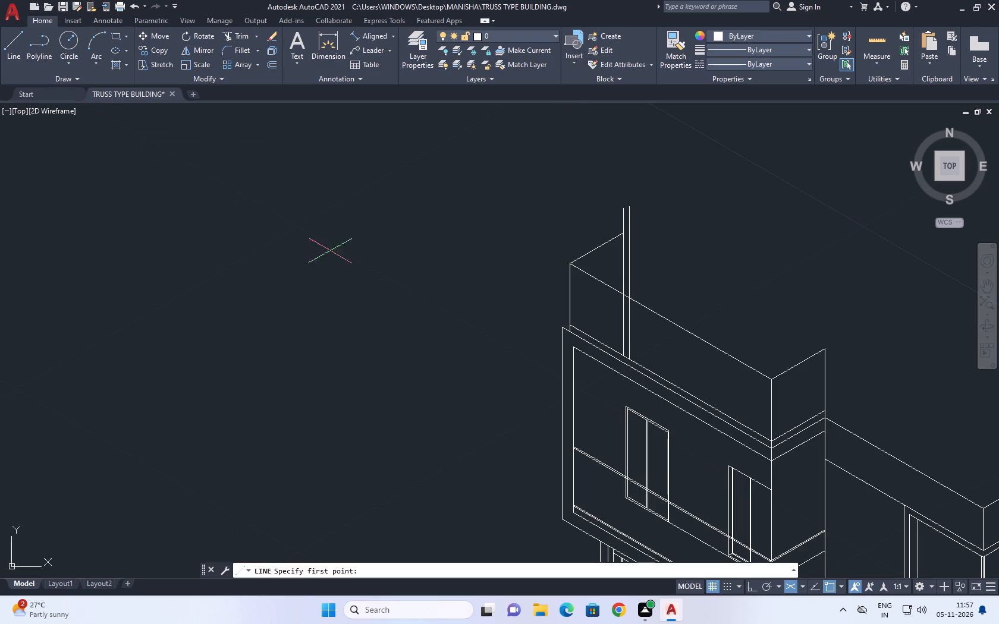
{"action": "scroll", "coordinate": [660, 342], "scroll_direction": "up", "scroll_amount": 2}
{"action": "scroll", "coordinate": [582, 371], "scroll_direction": "up", "scroll_amount": 2}
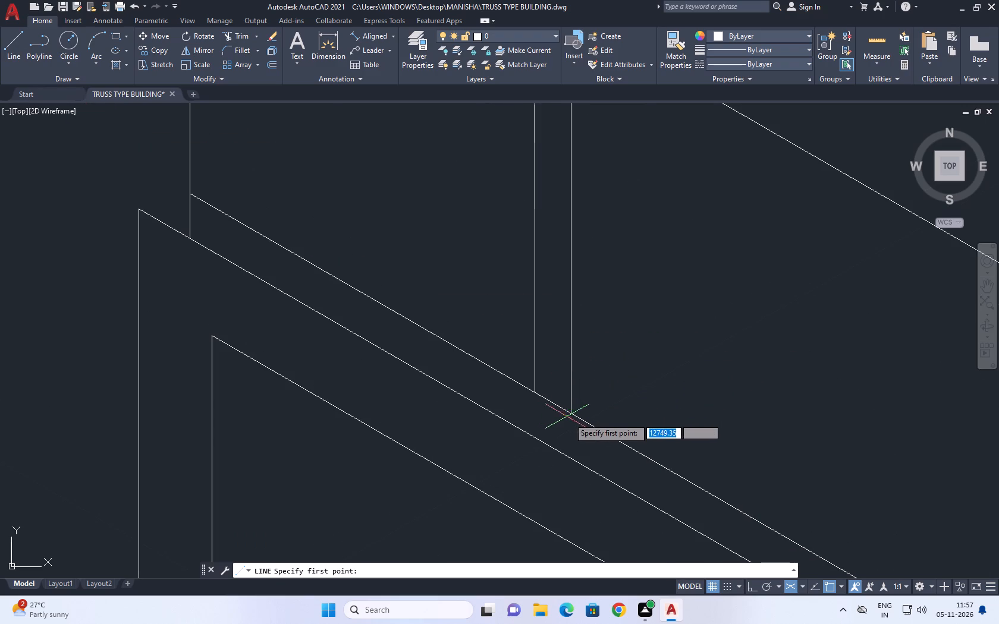
{"action": "left_click", "coordinate": [571, 411]}
{"action": "middle_click_drag", "start_coordinate": [568, 200], "coordinate": [593, 411]}
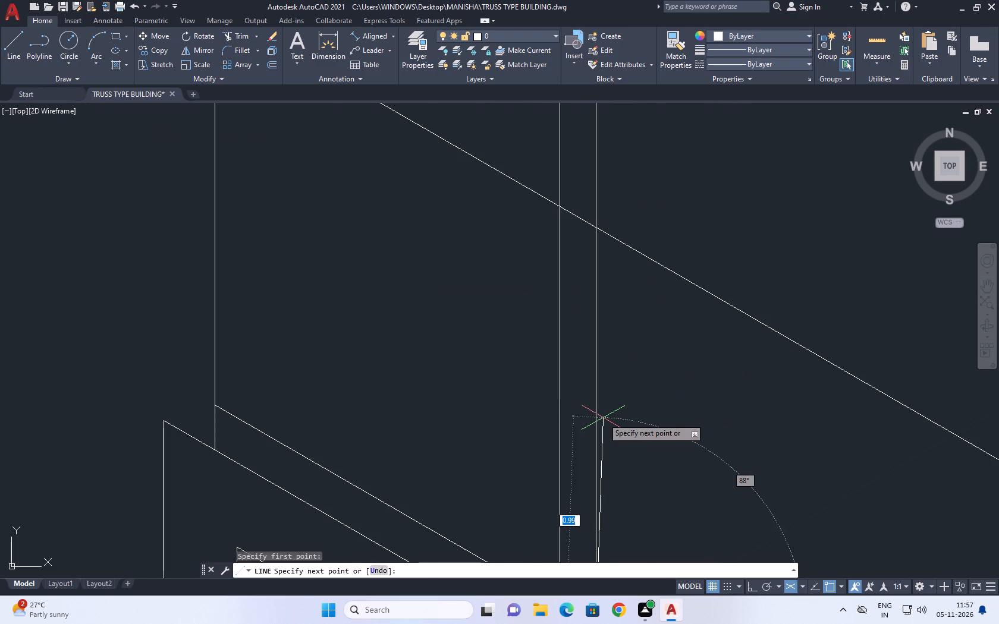
{"action": "key", "text": "F8"}
{"action": "key", "text": "F5"}
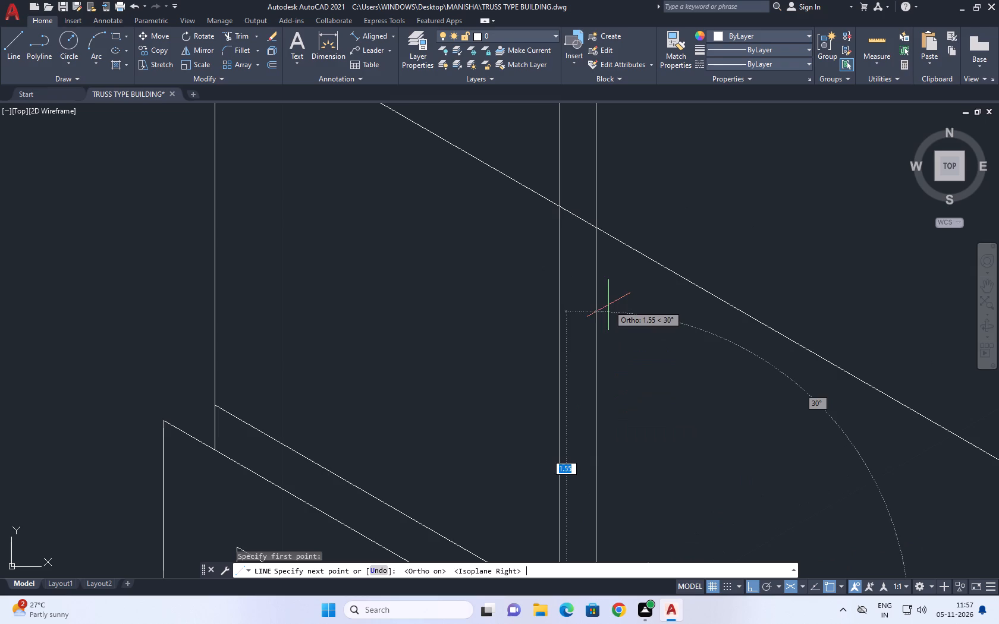
{"action": "middle_click_drag", "start_coordinate": [600, 203], "coordinate": [613, 317]}
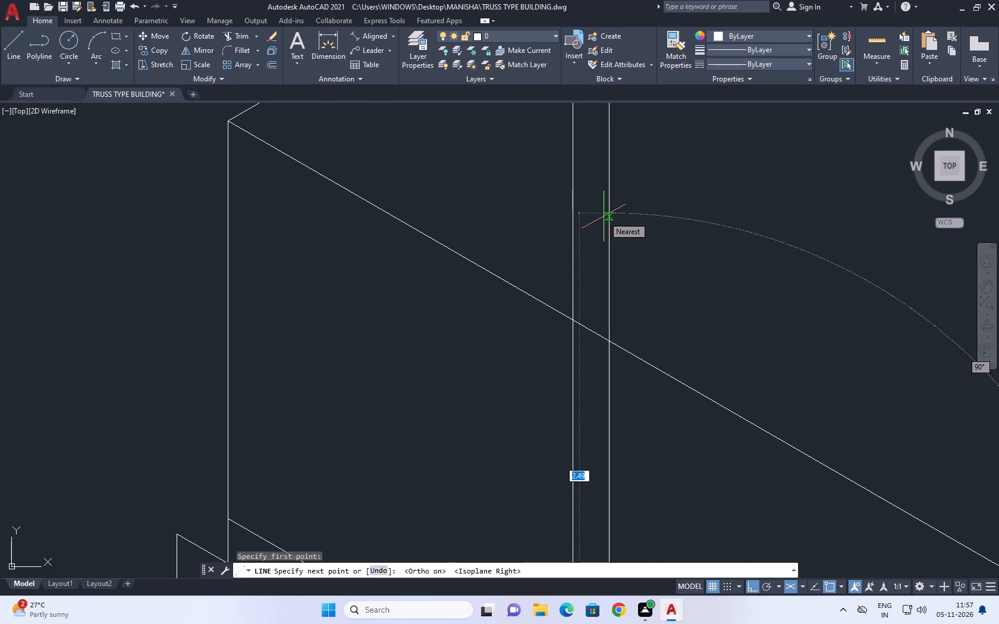
{"action": "type", "text": "3.30"}
{"action": "key", "text": "Return"}
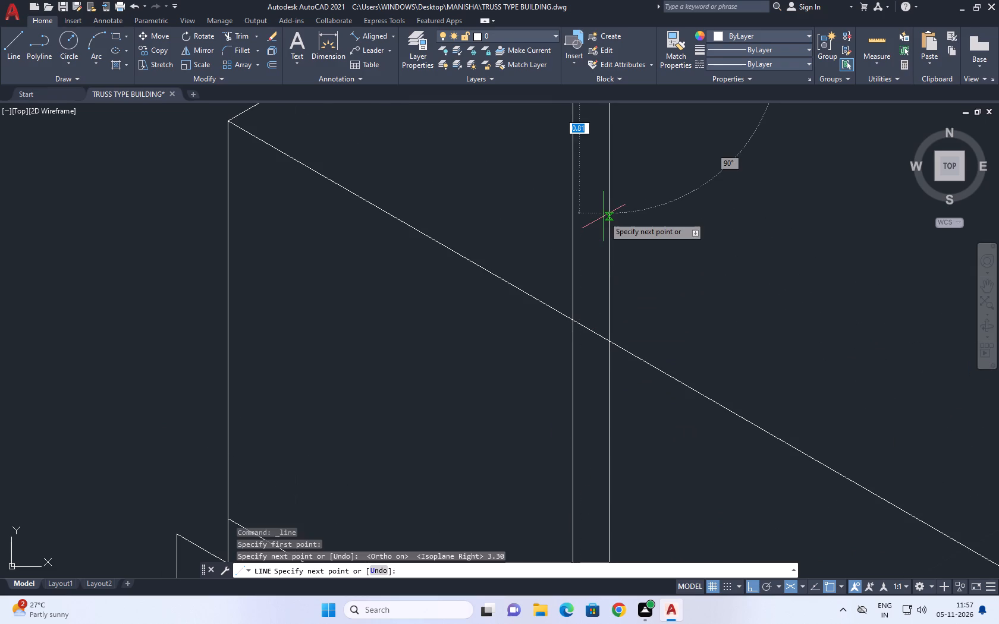
Continue from the new vertical's top with a receding line at 30°, extending outward above the raised structure.
{"action": "scroll", "coordinate": [681, 305], "scroll_direction": "down", "scroll_amount": 4}
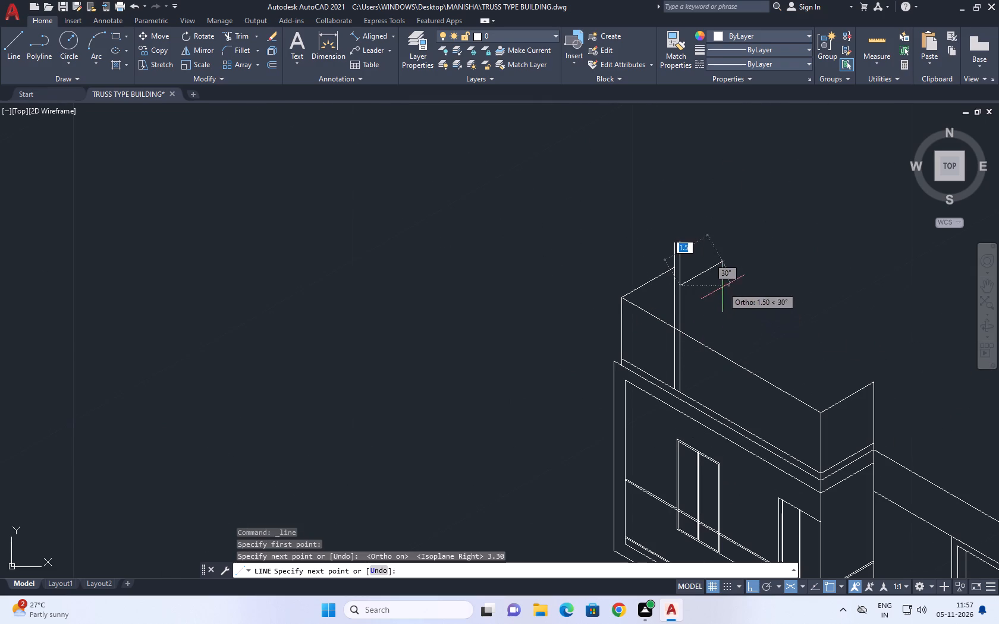
{"action": "middle_click_drag", "start_coordinate": [747, 268], "coordinate": [687, 295]}
{"action": "left_click", "coordinate": [729, 270]}
{"action": "scroll", "coordinate": [704, 266], "scroll_direction": "up", "scroll_amount": 1}
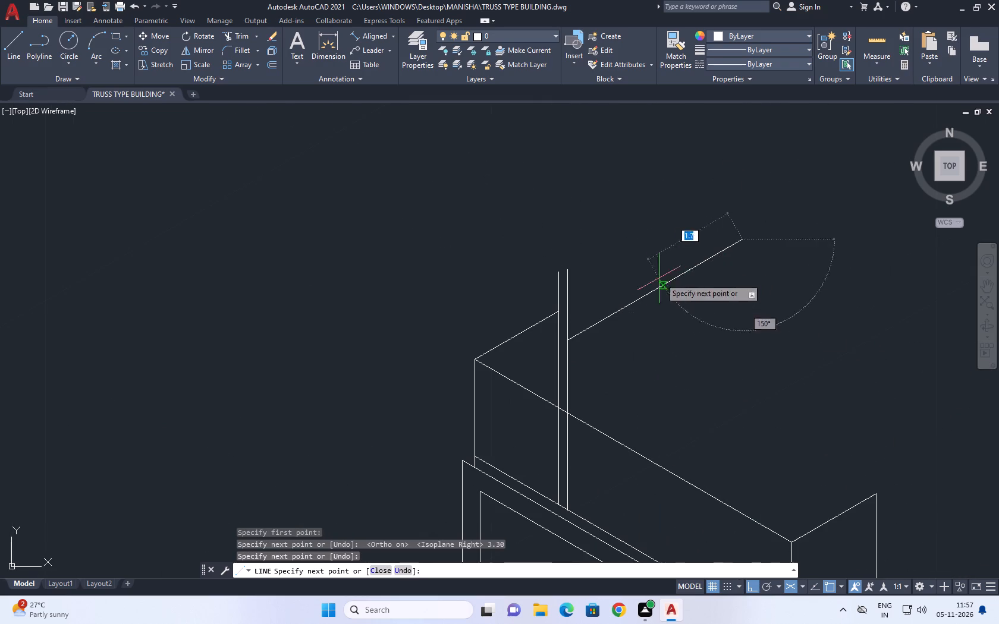
{"action": "key", "text": "space"}
Delete the older, taller vertical that overlaps the new 3.30 vertical line.
{"action": "scroll", "coordinate": [555, 296], "scroll_direction": "up", "scroll_amount": 1}
{"action": "left_click", "coordinate": [581, 291]}
{"action": "left_click", "coordinate": [568, 259]}
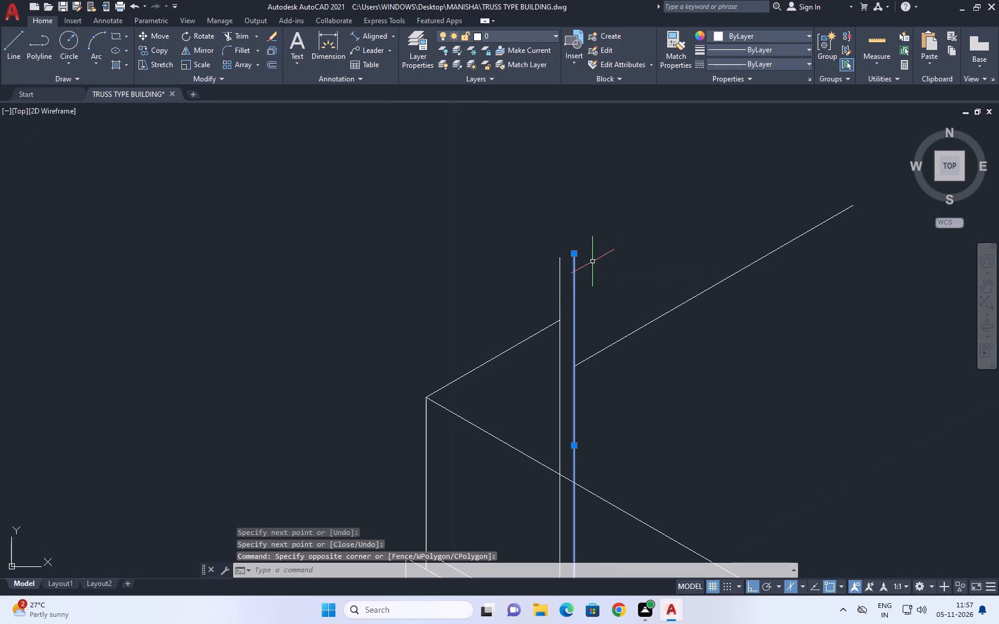
{"action": "key", "text": "Delete"}
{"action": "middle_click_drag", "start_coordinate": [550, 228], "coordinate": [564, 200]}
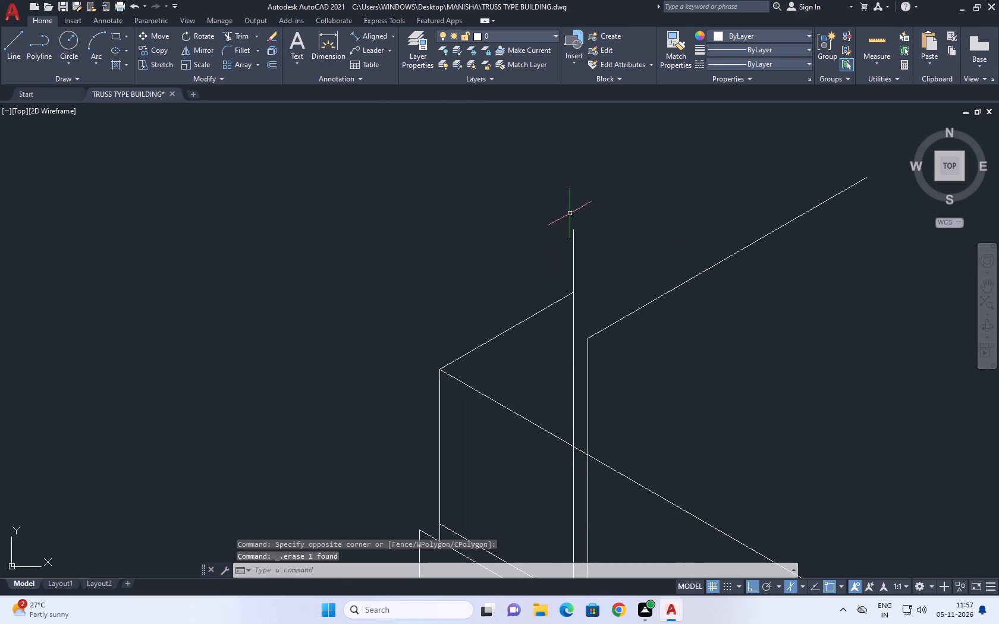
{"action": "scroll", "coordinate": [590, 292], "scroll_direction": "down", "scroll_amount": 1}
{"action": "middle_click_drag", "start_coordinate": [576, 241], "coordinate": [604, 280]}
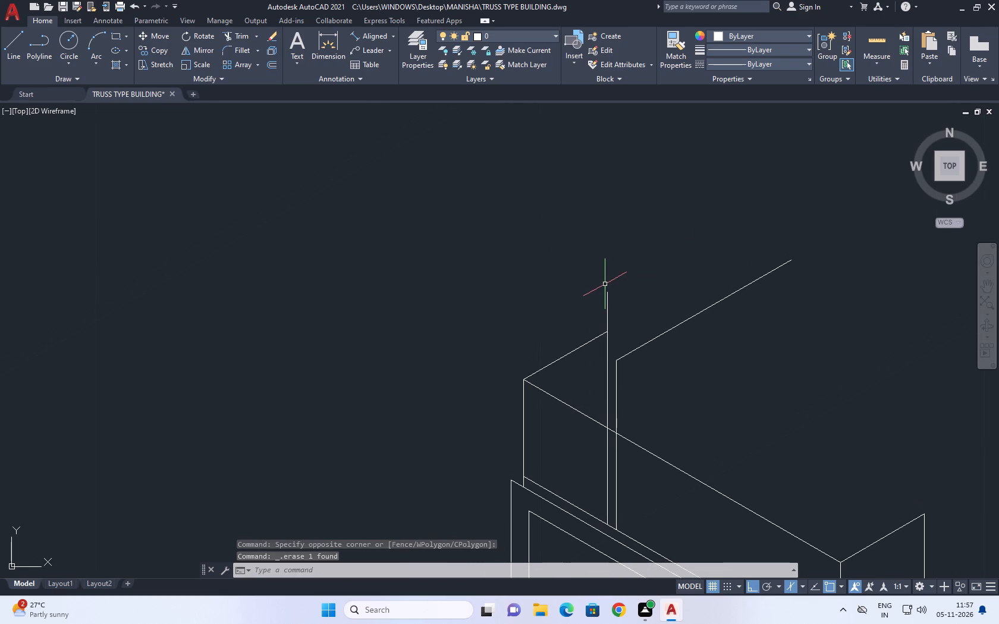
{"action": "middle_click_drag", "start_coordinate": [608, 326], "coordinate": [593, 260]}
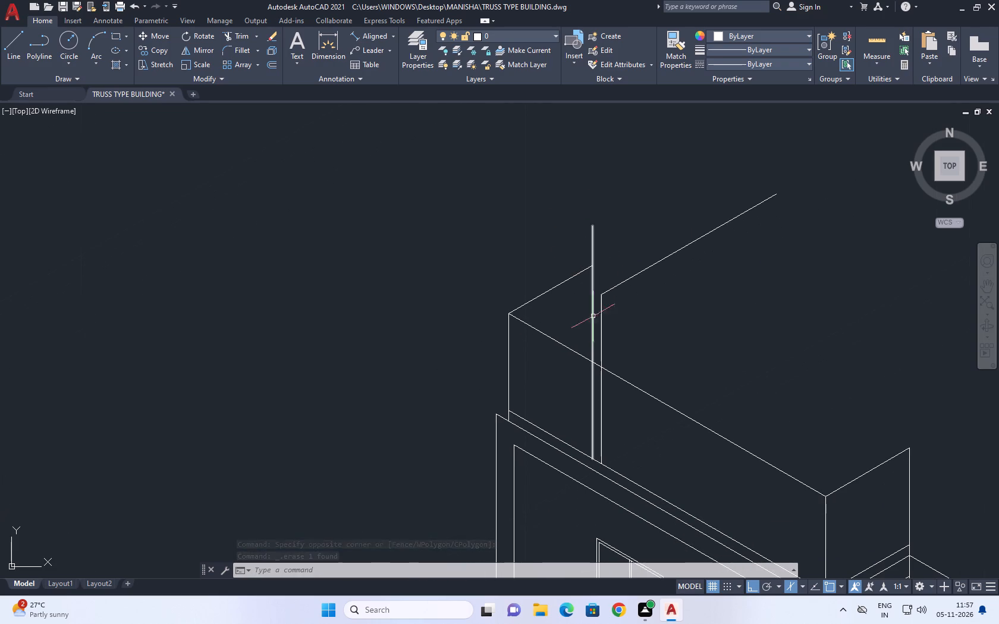
Draw a line at 210° from the top of the 3.30 vertical, extending past the raised structure's outer corner edge.
{"action": "key", "text": "l"}
{"action": "key", "text": "space"}
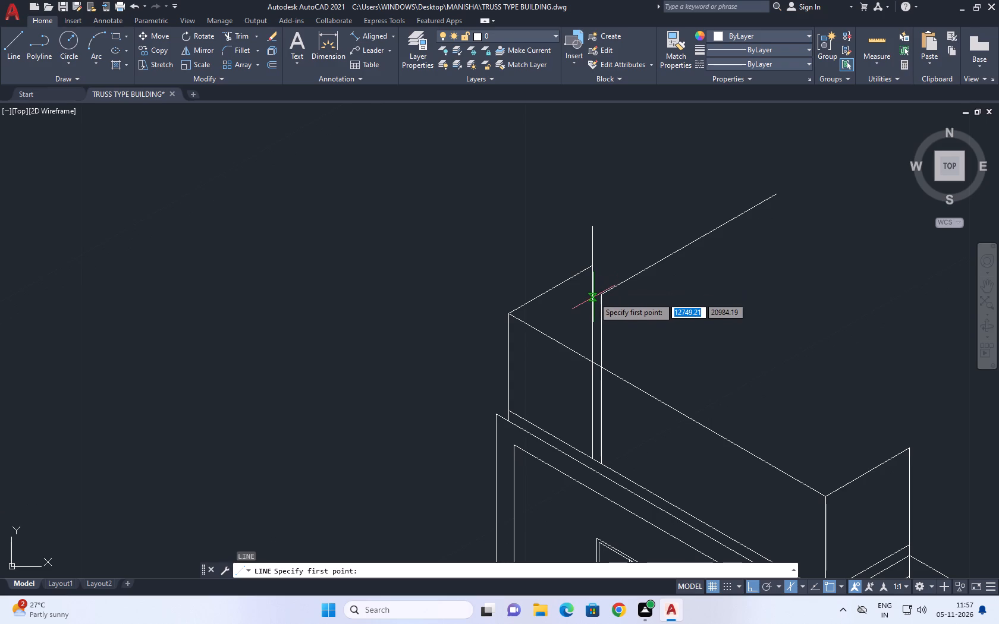
{"action": "left_click", "coordinate": [602, 293]}
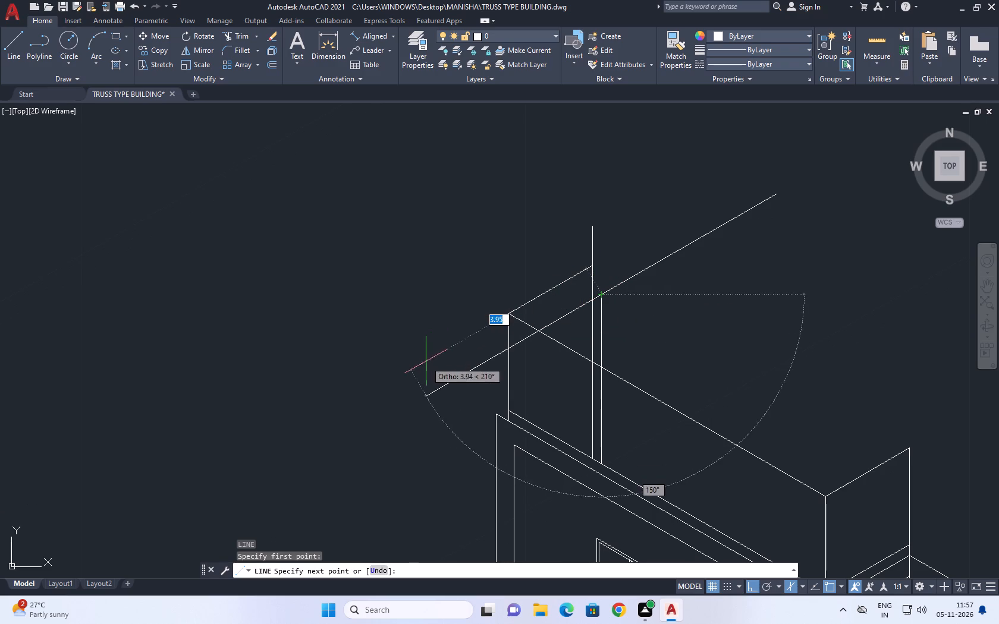
{"action": "left_click", "coordinate": [406, 360]}
{"action": "key", "text": "space"}
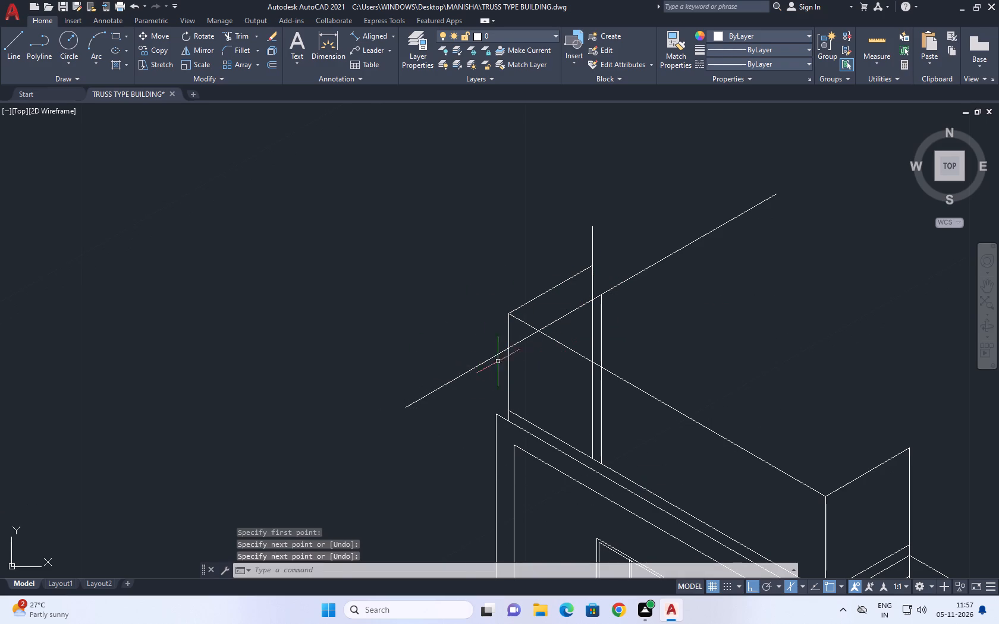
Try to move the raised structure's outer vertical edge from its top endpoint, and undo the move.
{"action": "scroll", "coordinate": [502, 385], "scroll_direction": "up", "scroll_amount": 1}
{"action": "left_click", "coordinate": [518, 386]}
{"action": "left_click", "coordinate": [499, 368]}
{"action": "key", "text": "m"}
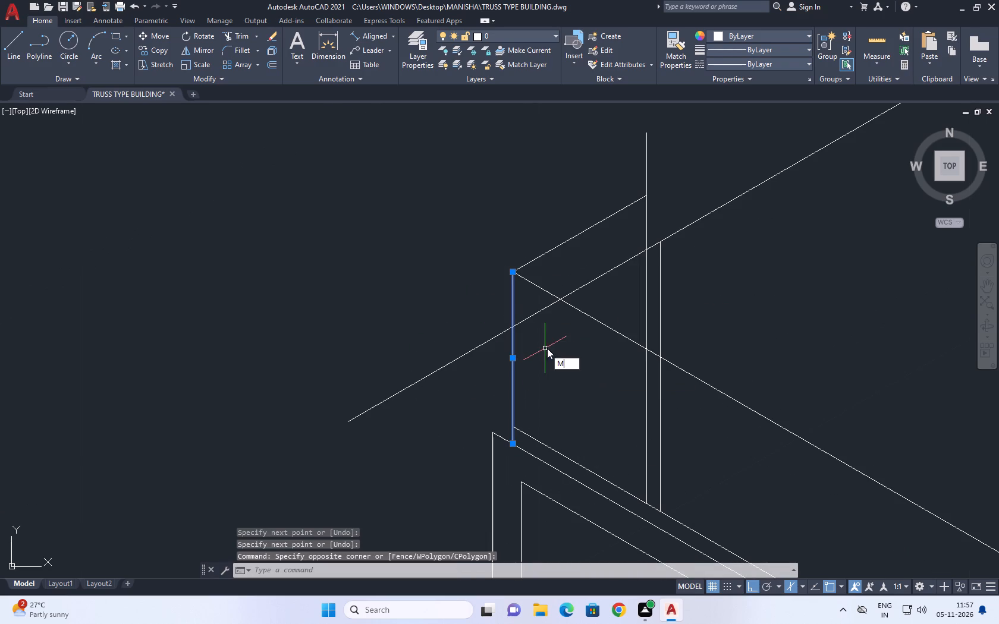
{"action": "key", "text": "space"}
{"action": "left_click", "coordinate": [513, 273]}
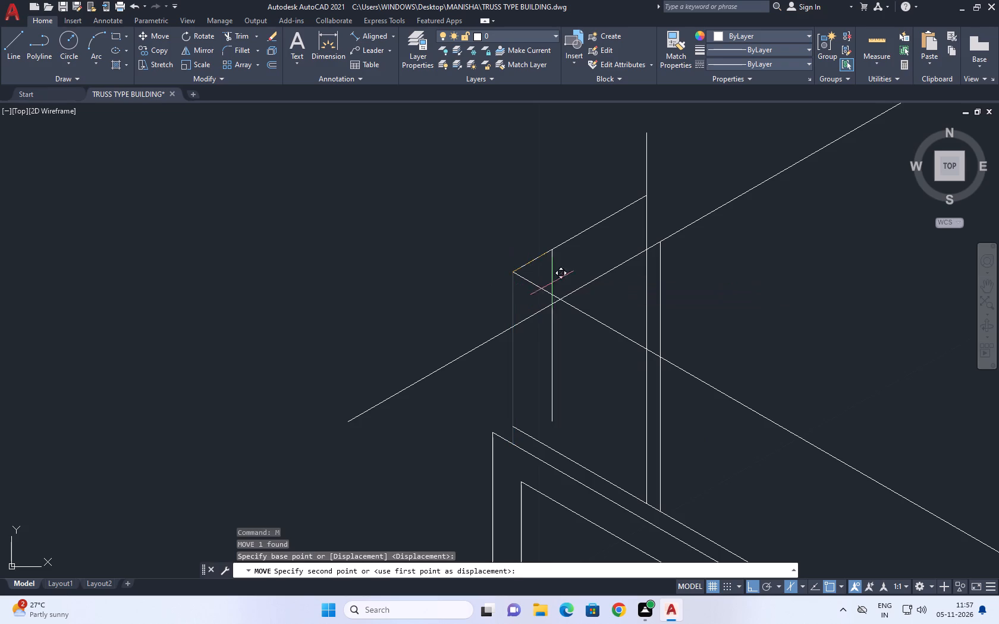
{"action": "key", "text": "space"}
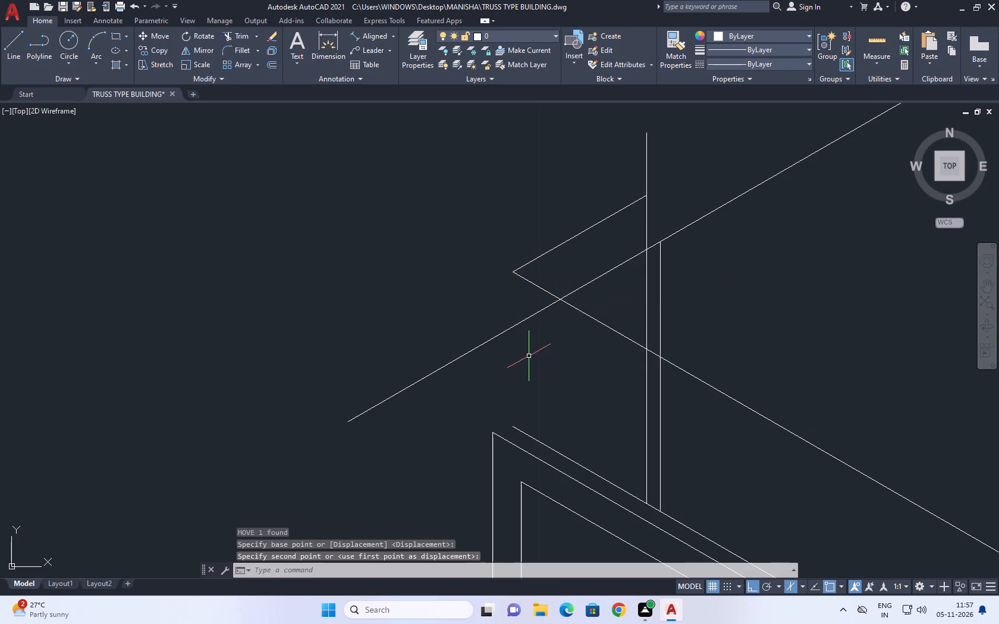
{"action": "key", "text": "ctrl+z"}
Move the raised structure's outer vertical edge from its top endpoint to where the 210° line crosses the long sloping top edge.
{"action": "left_click", "coordinate": [528, 367]}
{"action": "left_click", "coordinate": [492, 361]}
{"action": "key", "text": "m"}
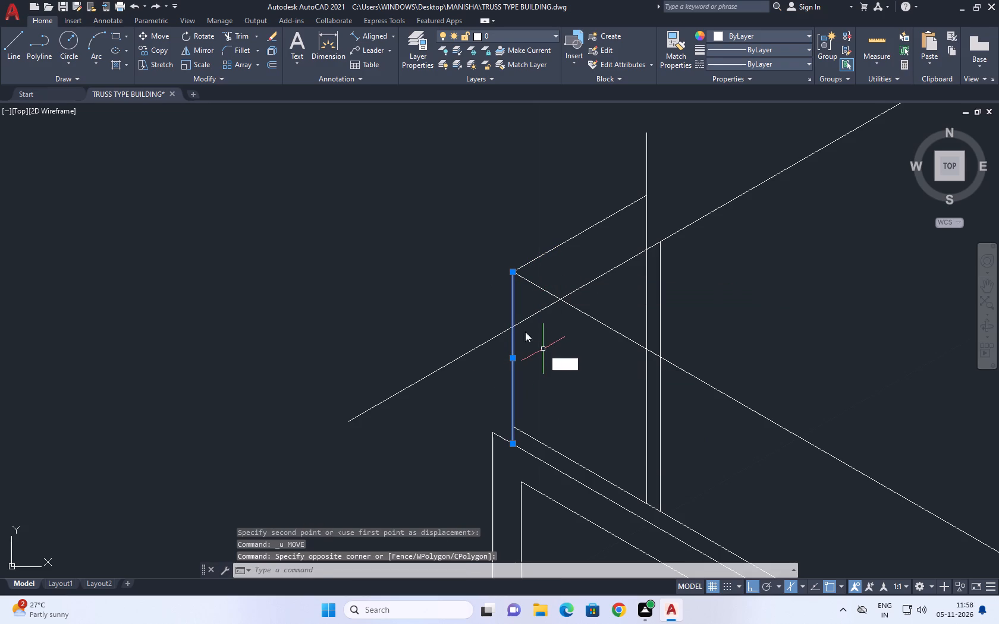
{"action": "key", "text": "space"}
{"action": "scroll", "coordinate": [517, 304], "scroll_direction": "up", "scroll_amount": 2}
{"action": "left_click", "coordinate": [505, 221]}
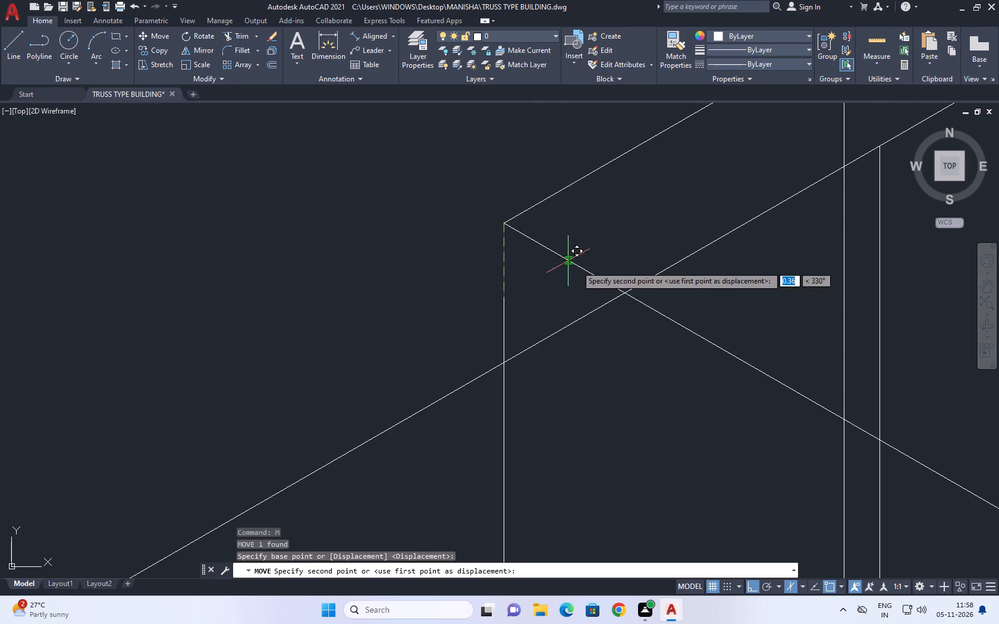
{"action": "left_click", "coordinate": [624, 296]}
Trim the lower base line and the 210° line where they project beyond the moved vertical edge.
{"action": "scroll", "coordinate": [649, 259], "scroll_direction": "down", "scroll_amount": 3}
{"action": "scroll", "coordinate": [647, 390], "scroll_direction": "up", "scroll_amount": 2}
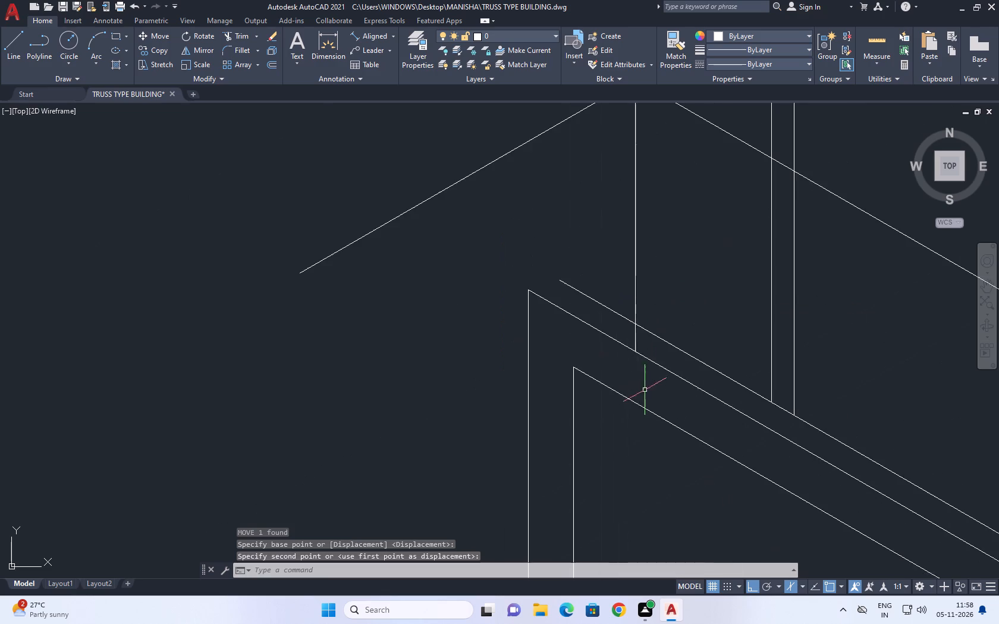
{"action": "middle_click_drag", "start_coordinate": [608, 349], "coordinate": [618, 377]}
{"action": "type", "text": "TR"}
{"action": "key", "text": "space"}
{"action": "left_click", "coordinate": [609, 329]}
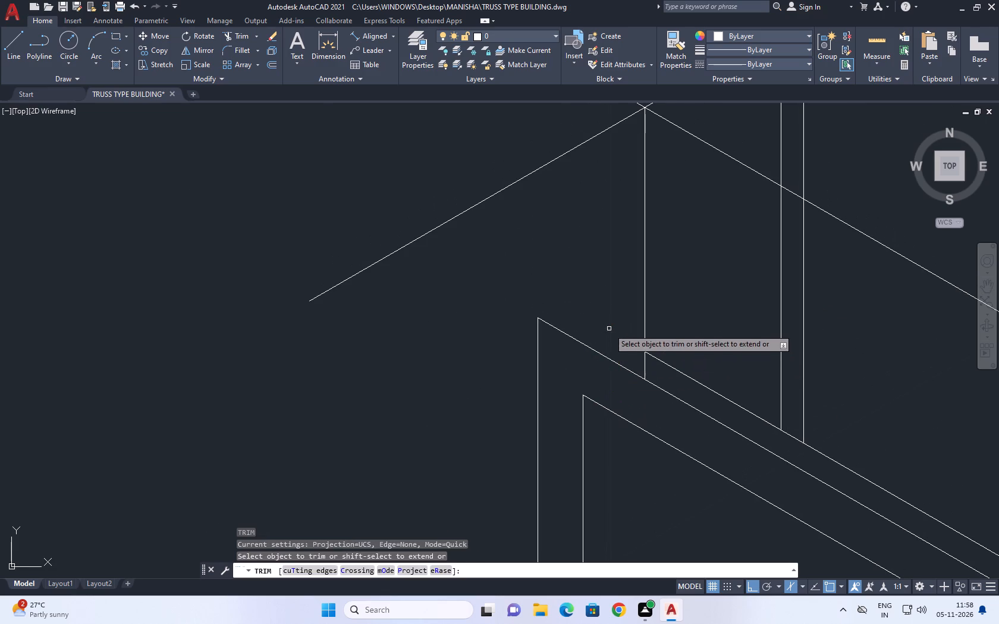
{"action": "middle_click_drag", "start_coordinate": [596, 210], "coordinate": [621, 357]}
{"action": "scroll", "coordinate": [621, 361], "scroll_direction": "down", "scroll_amount": 2}
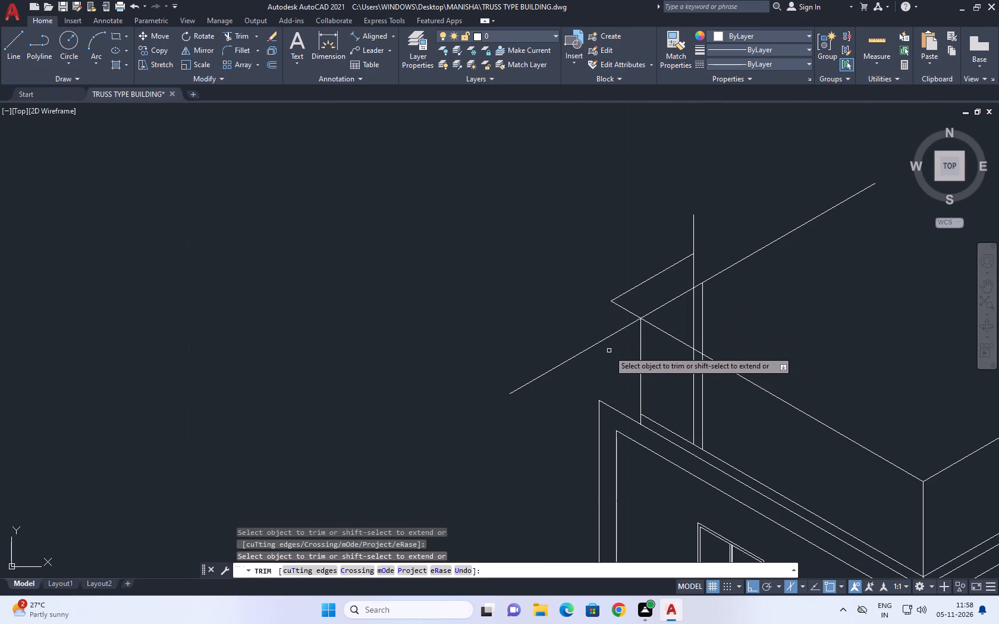
{"action": "left_click", "coordinate": [609, 351]}
{"action": "left_click", "coordinate": [558, 328]}
{"action": "middle_click_drag", "start_coordinate": [617, 345], "coordinate": [508, 395]}
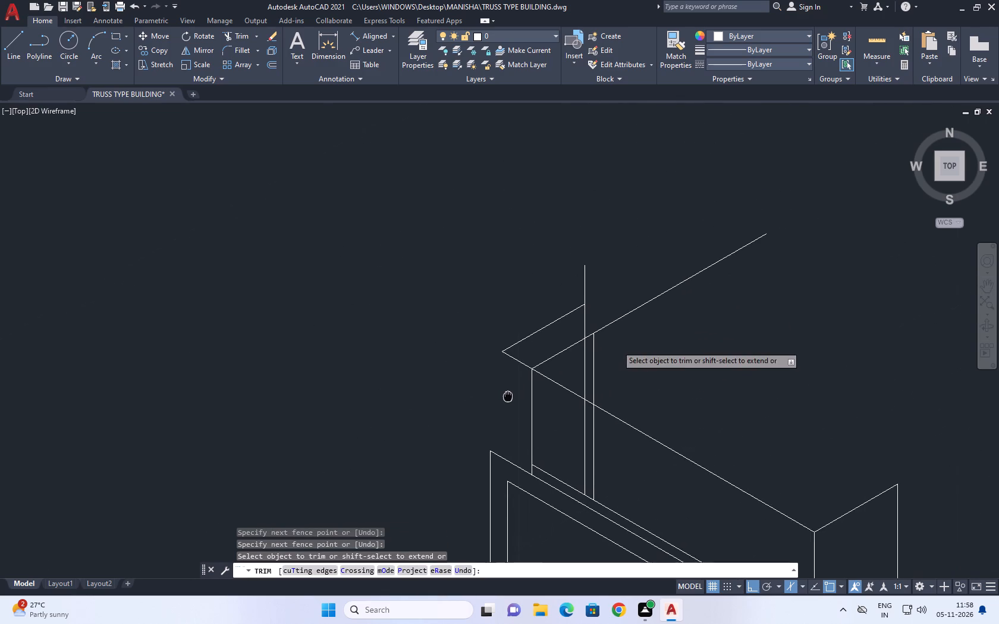
{"action": "middle_click_drag", "start_coordinate": [508, 395], "coordinate": [501, 393]}
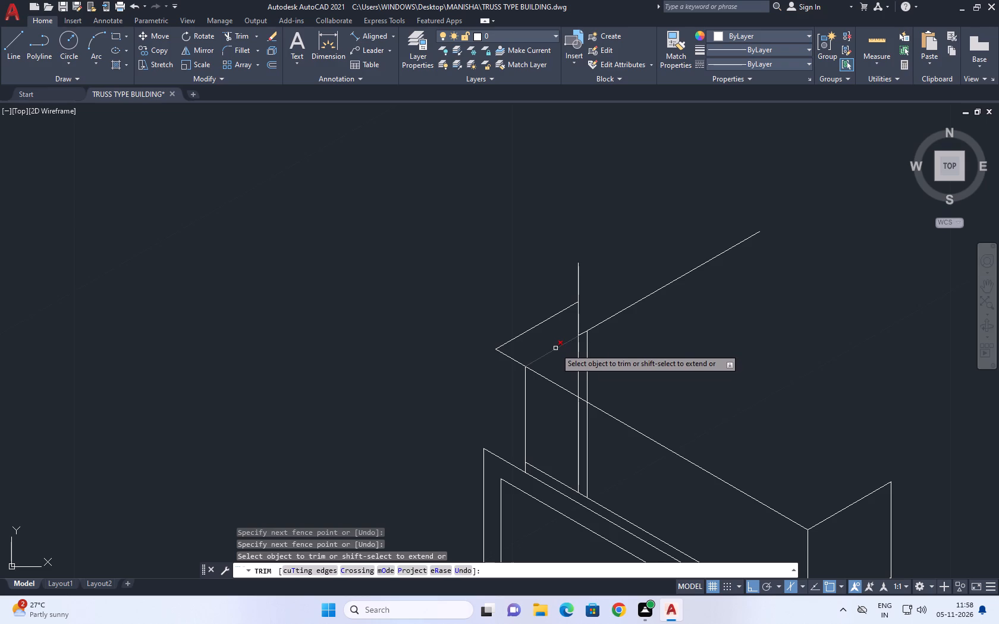
Trim away the old receding top line and the end of the sloping top edge projecting beyond the moved corner.
{"action": "middle_click_drag", "start_coordinate": [646, 387], "coordinate": [661, 280]}
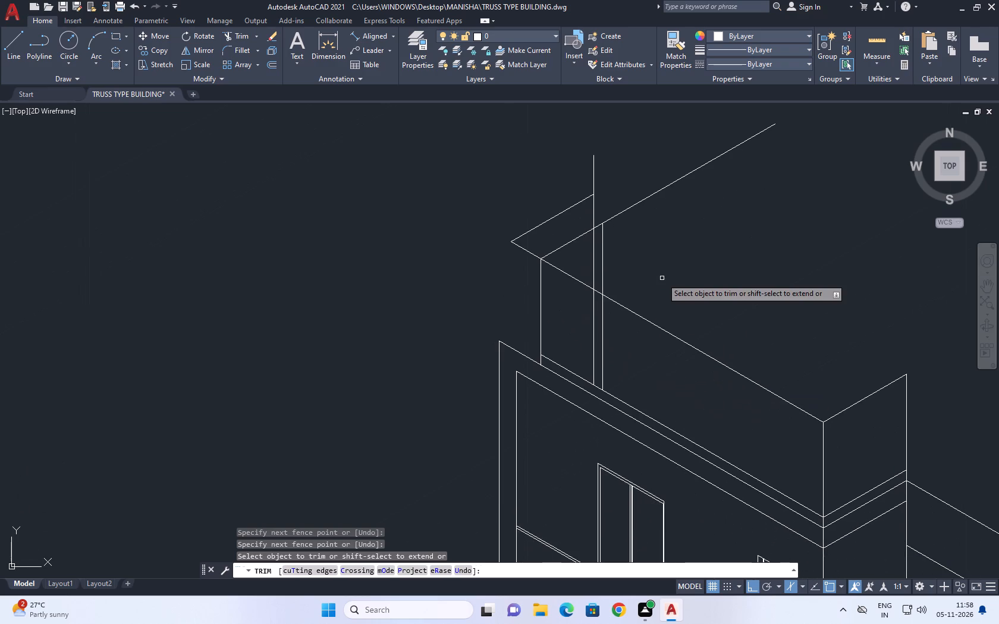
{"action": "left_click", "coordinate": [524, 273]}
{"action": "left_click", "coordinate": [557, 204]}
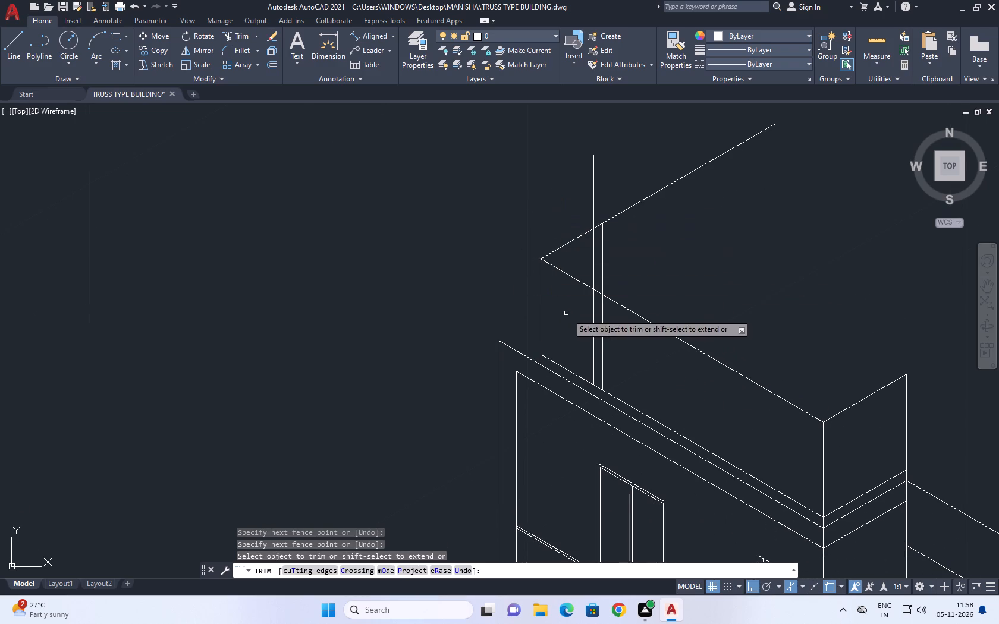
{"action": "middle_click_drag", "start_coordinate": [561, 351], "coordinate": [539, 393]}
{"action": "right_click", "coordinate": [663, 275]}
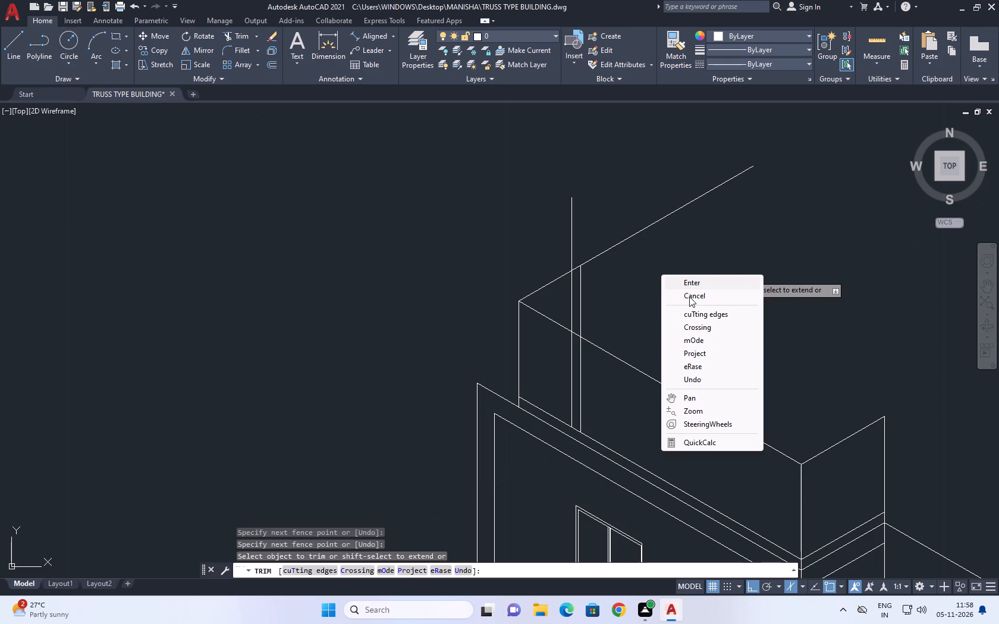
{"action": "left_click", "coordinate": [689, 297]}
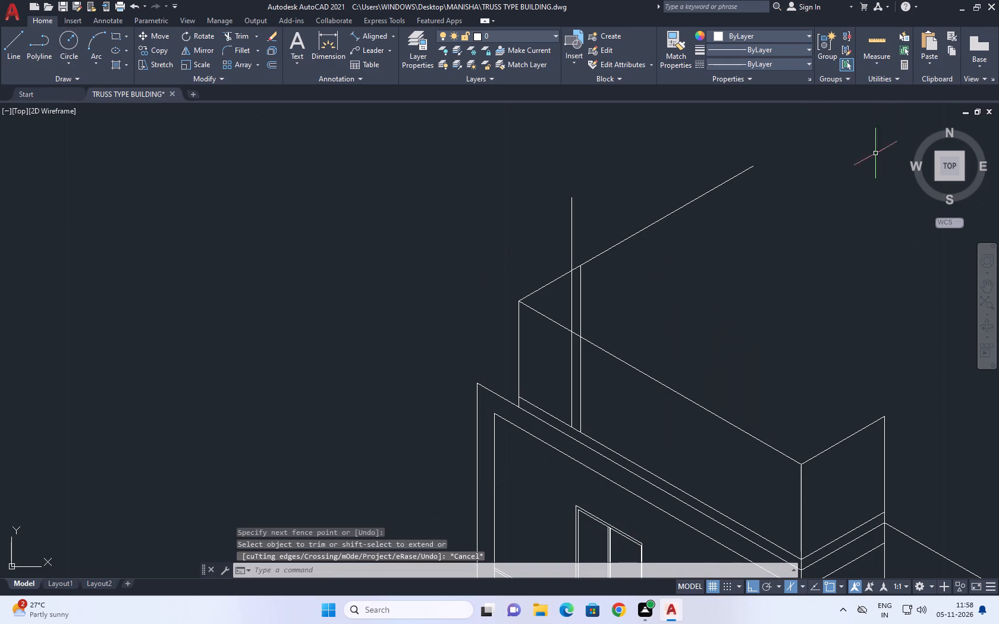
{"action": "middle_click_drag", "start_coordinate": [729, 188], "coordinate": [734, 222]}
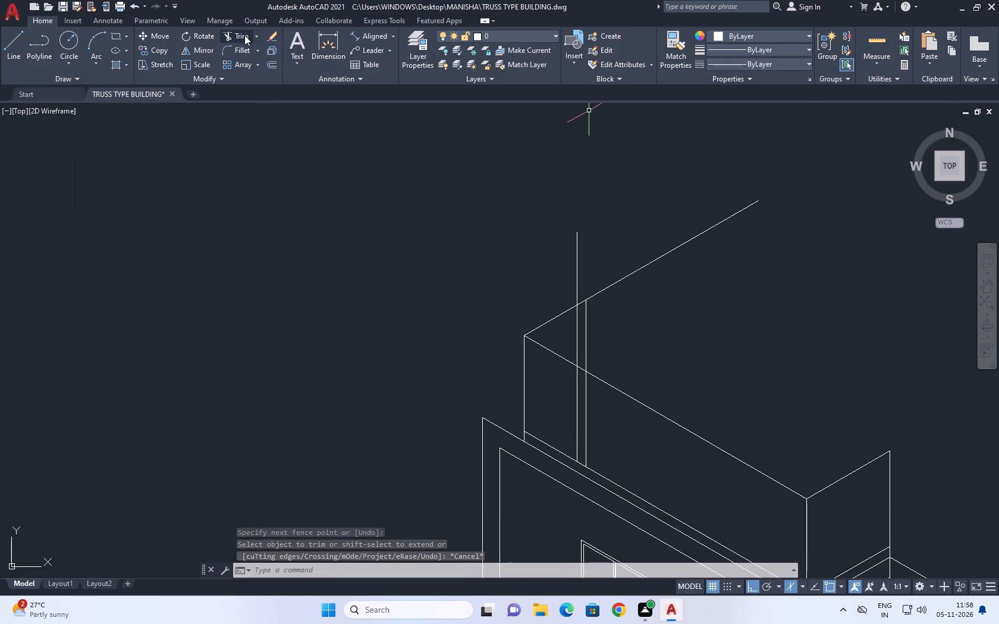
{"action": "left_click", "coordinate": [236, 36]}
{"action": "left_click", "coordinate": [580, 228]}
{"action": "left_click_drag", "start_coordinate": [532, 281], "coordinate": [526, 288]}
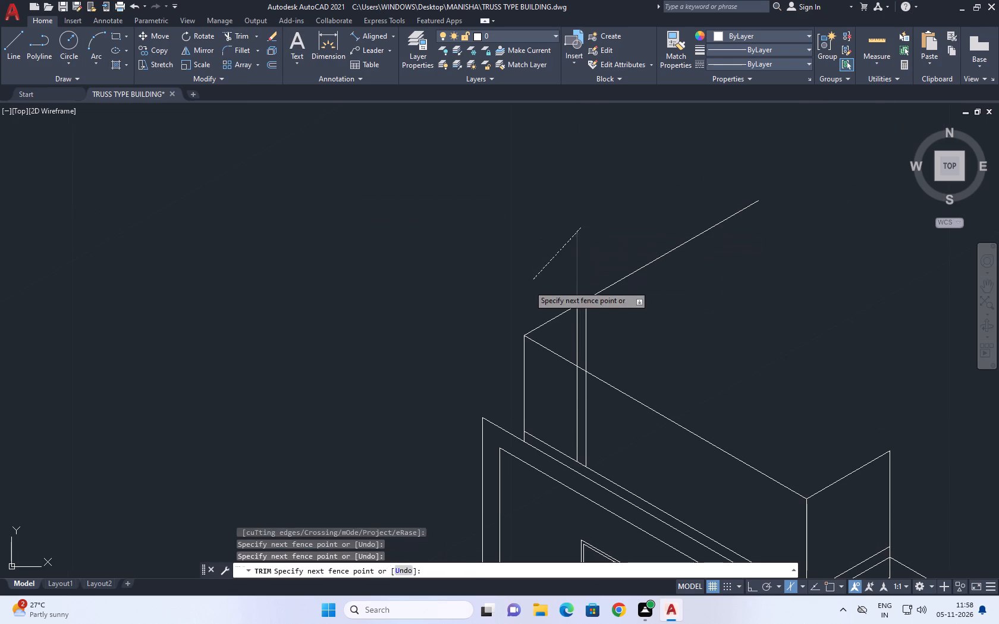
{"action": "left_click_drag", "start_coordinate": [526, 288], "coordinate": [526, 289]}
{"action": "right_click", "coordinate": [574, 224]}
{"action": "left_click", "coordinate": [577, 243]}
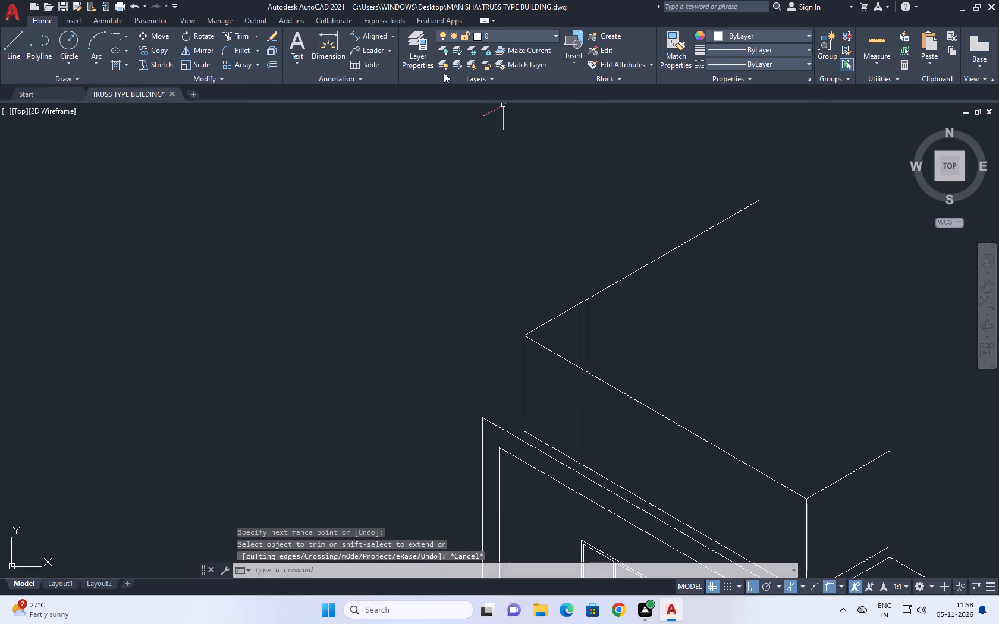
Trim the first tall vertical's upper part that sticks out above the receding top line.
{"action": "left_click", "coordinate": [234, 31]}
{"action": "left_click", "coordinate": [544, 300]}
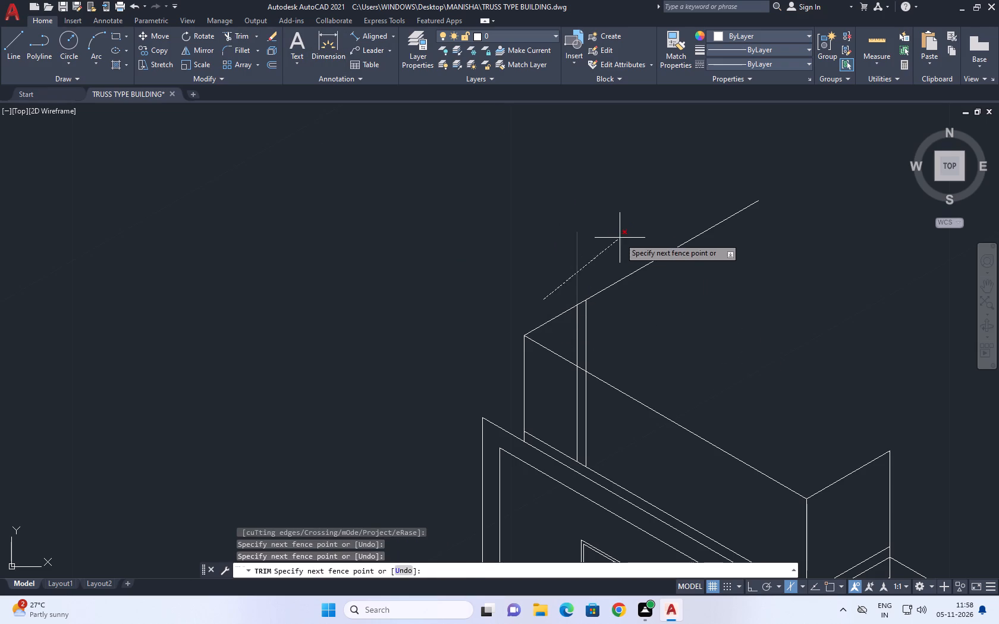
{"action": "left_click", "coordinate": [623, 232]}
{"action": "right_click", "coordinate": [595, 175]}
{"action": "left_click", "coordinate": [627, 194]}
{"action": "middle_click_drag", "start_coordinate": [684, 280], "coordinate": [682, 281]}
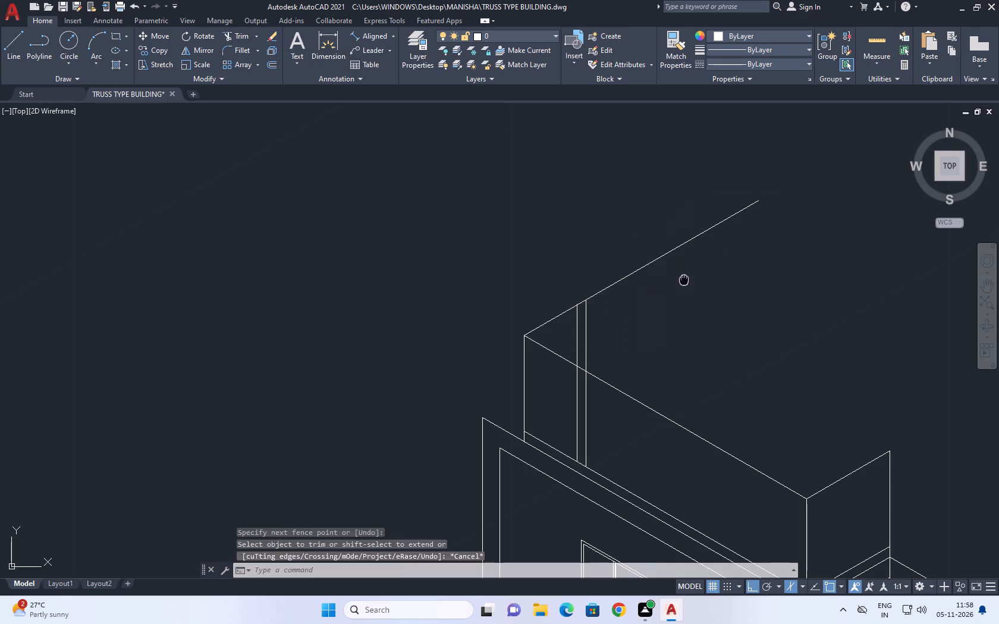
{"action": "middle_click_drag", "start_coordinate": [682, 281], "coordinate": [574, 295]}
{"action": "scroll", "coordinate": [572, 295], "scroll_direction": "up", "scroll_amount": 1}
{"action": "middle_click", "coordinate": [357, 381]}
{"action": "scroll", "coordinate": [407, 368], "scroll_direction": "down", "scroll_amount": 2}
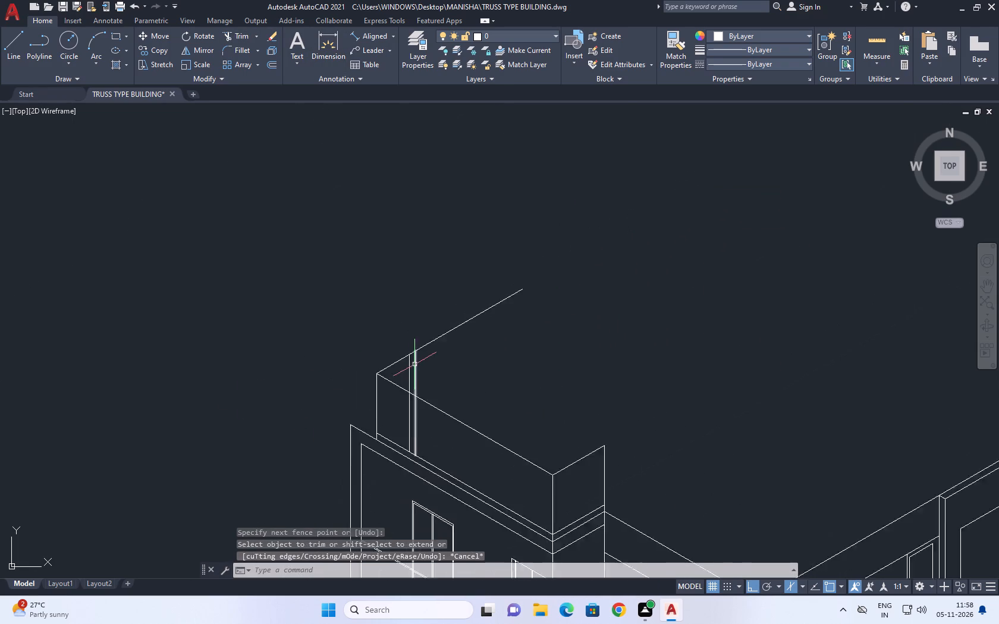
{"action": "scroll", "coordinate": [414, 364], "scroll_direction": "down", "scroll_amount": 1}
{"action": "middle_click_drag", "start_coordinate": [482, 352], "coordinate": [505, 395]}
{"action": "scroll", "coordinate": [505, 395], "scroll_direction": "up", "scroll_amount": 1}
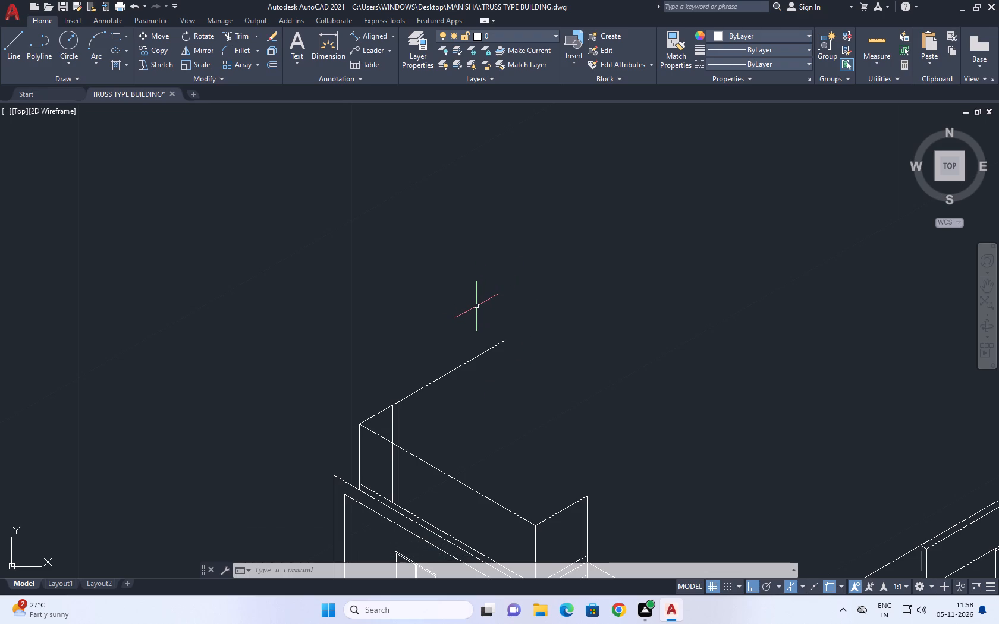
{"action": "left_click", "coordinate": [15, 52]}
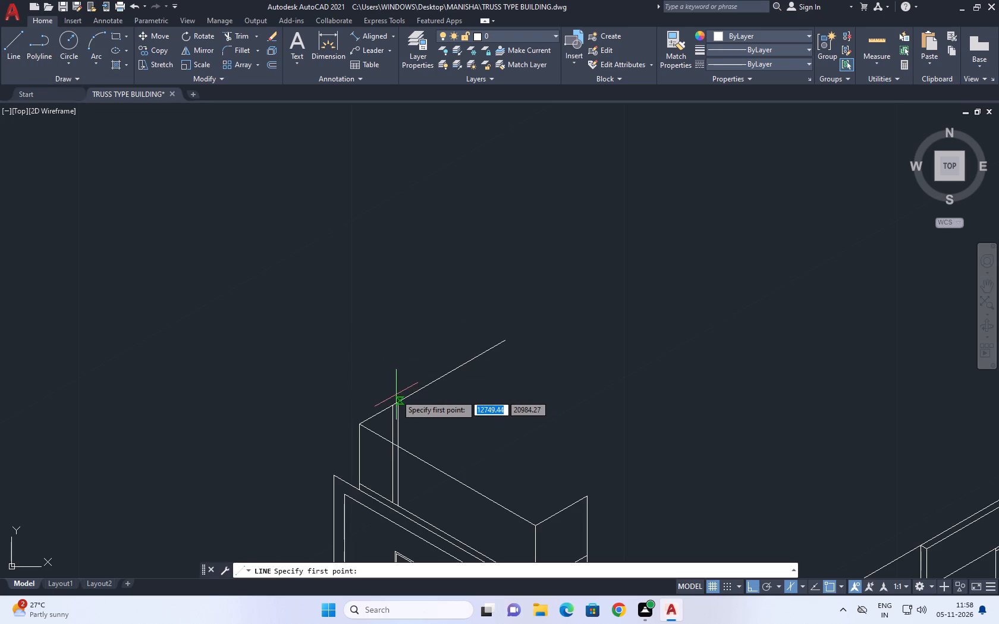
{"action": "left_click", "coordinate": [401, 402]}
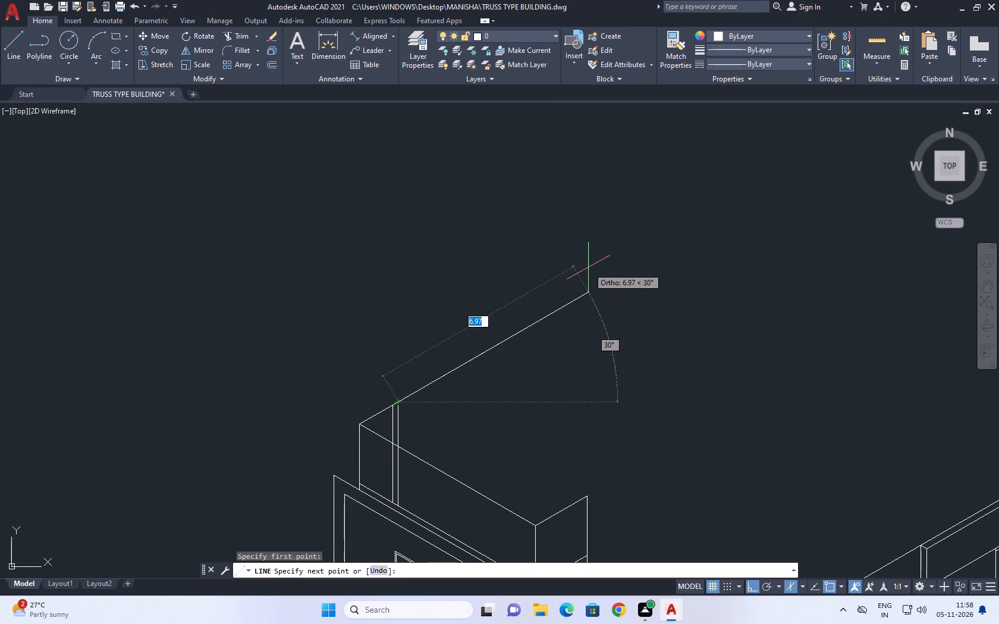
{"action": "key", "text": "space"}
Erase the long receding line extending beyond the top of the 3.30 vertical.
{"action": "scroll", "coordinate": [401, 398], "scroll_direction": "up", "scroll_amount": 1}
{"action": "left_click_drag", "start_coordinate": [542, 381], "coordinate": [510, 329]}
{"action": "left_click", "coordinate": [481, 270]}
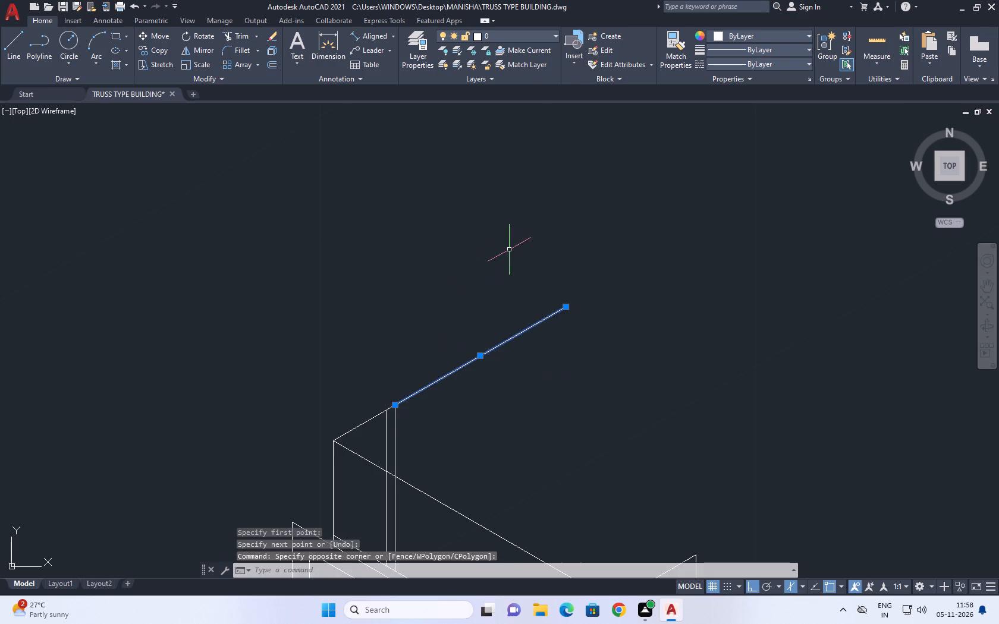
{"action": "right_click_drag", "start_coordinate": [509, 247], "coordinate": [506, 237]}
{"action": "left_click", "coordinate": [546, 311]}
{"action": "scroll", "coordinate": [372, 415], "scroll_direction": "up", "scroll_amount": 1}
{"action": "middle_click_drag", "start_coordinate": [373, 415], "coordinate": [398, 398]}
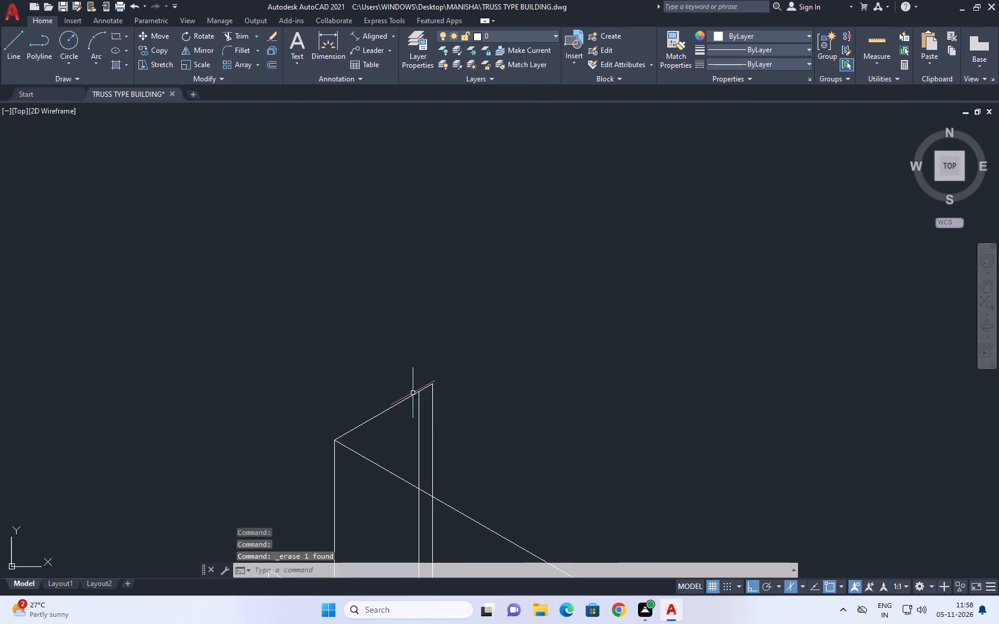
{"action": "left_click", "coordinate": [398, 334]}
{"action": "left_click", "coordinate": [450, 437]}
Draw a tall vertical line upward from the receding roof edge, just beside the raised box's rear corner.
{"action": "scroll", "coordinate": [461, 331], "scroll_direction": "down", "scroll_amount": 2}
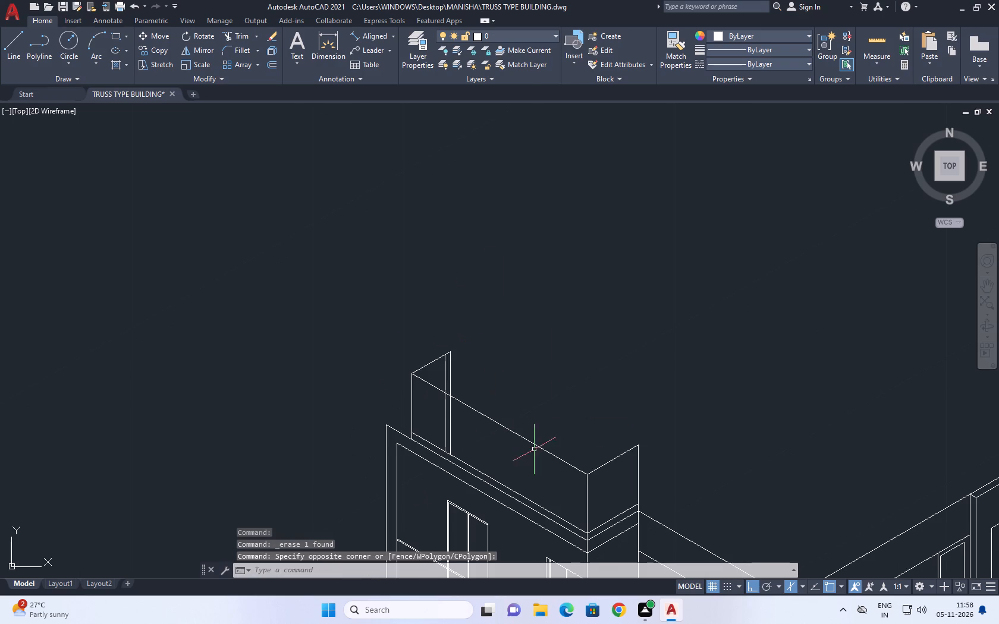
{"action": "middle_click_drag", "start_coordinate": [536, 452], "coordinate": [565, 494]}
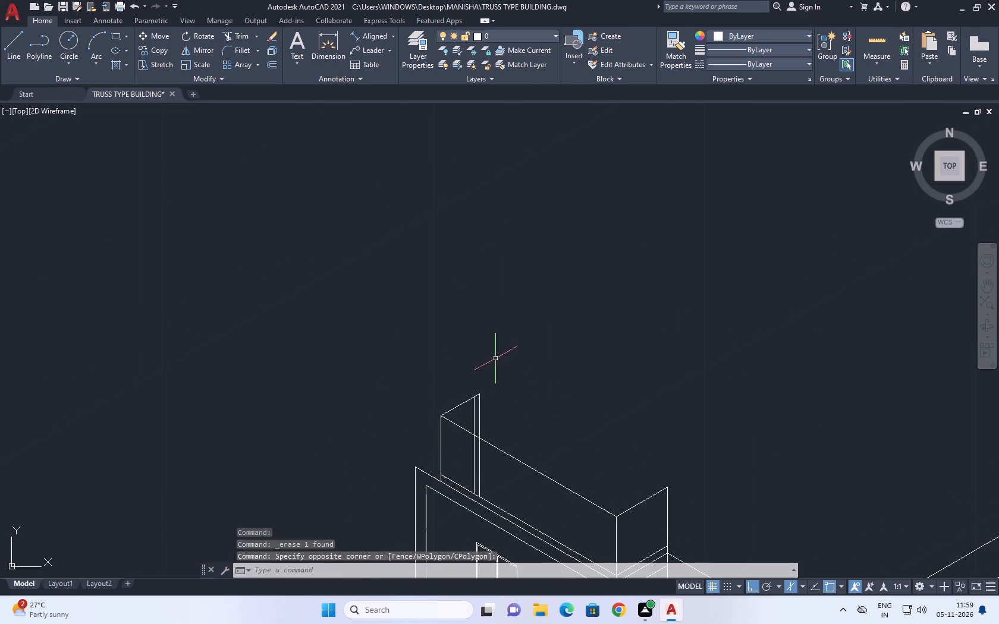
{"action": "middle_click_drag", "start_coordinate": [497, 360], "coordinate": [493, 379]}
{"action": "type", "text": "L"}
{"action": "key", "text": "space"}
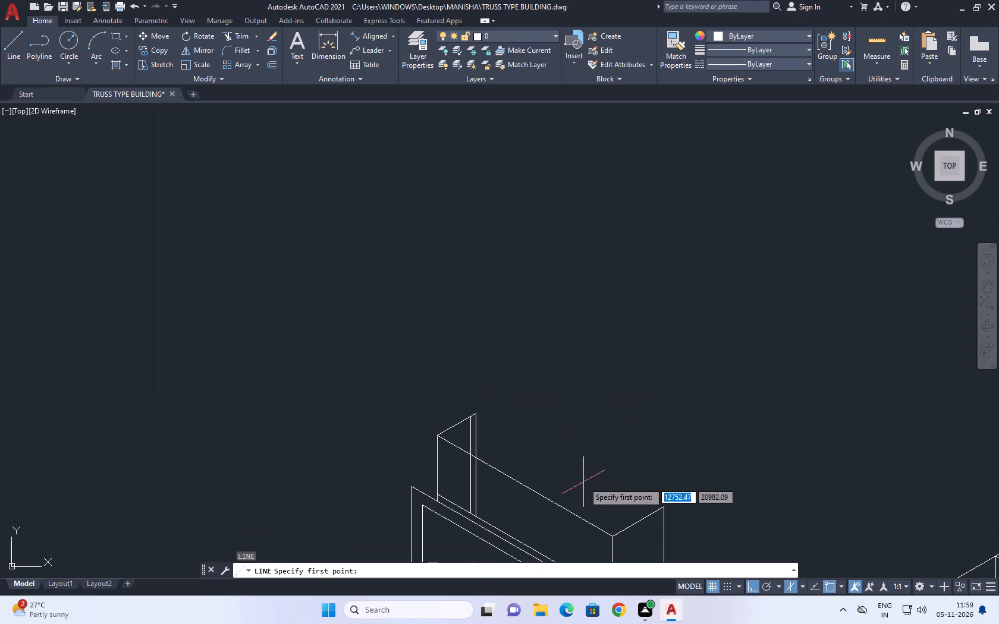
{"action": "middle_click_drag", "start_coordinate": [613, 479], "coordinate": [617, 399]}
{"action": "middle_click_drag", "start_coordinate": [667, 426], "coordinate": [668, 440]}
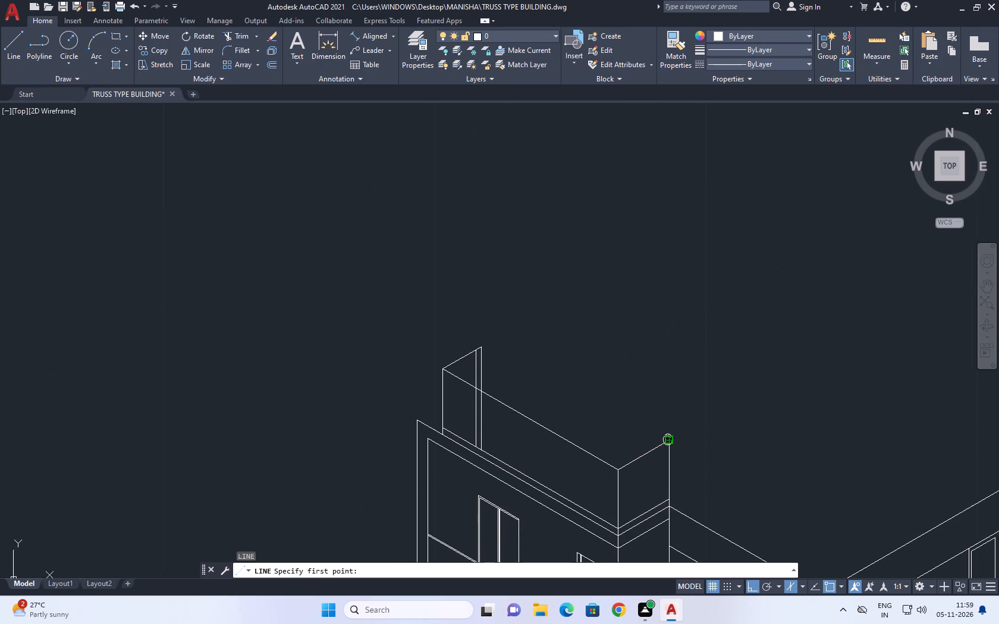
{"action": "middle_click_drag", "start_coordinate": [668, 440], "coordinate": [667, 443]}
{"action": "middle_click_drag", "start_coordinate": [695, 464], "coordinate": [664, 339]}
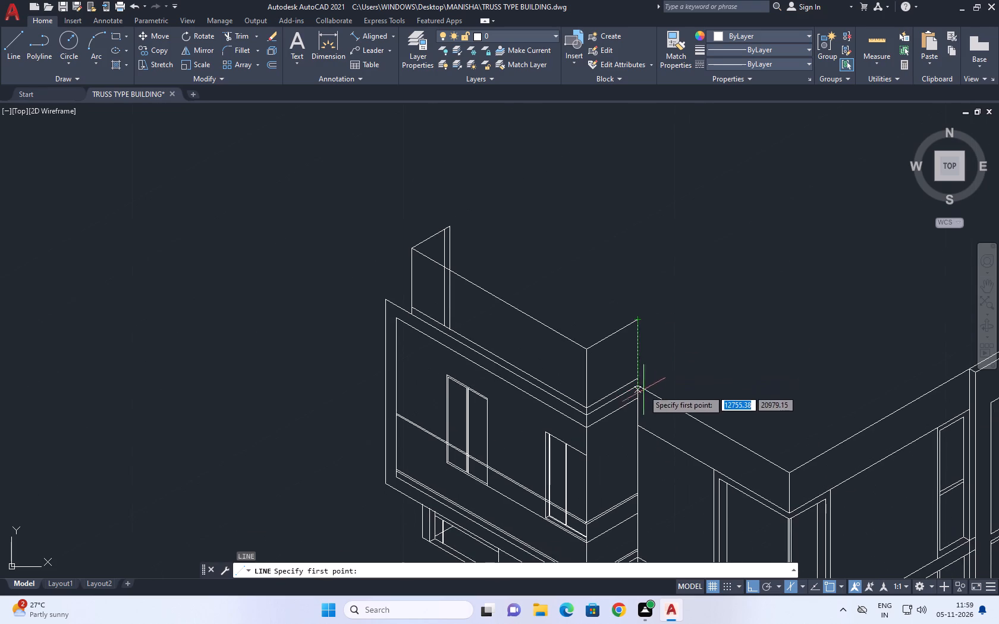
{"action": "left_click", "coordinate": [649, 389]}
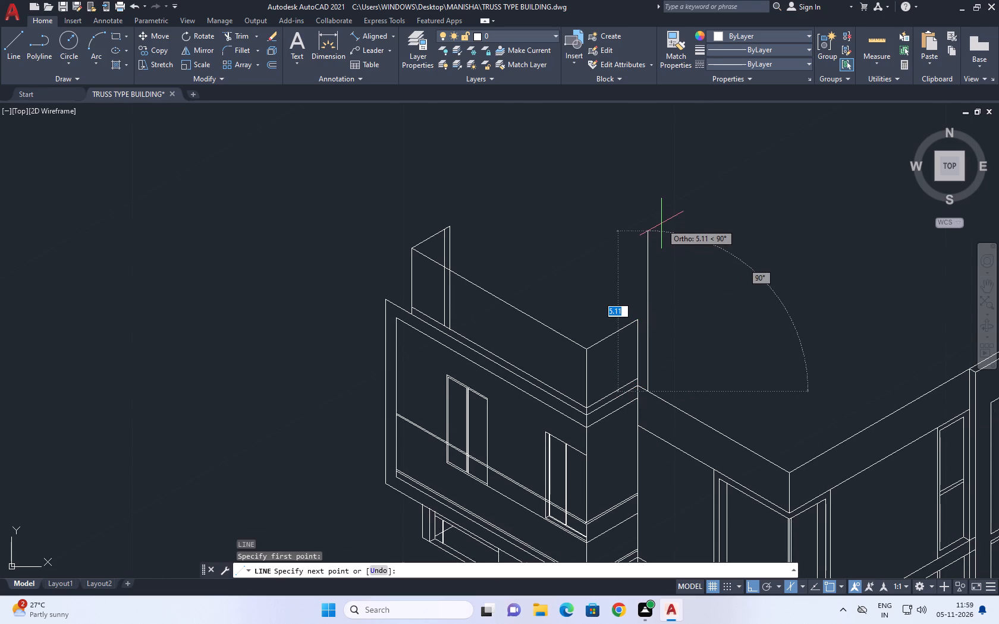
{"action": "middle_click_drag", "start_coordinate": [656, 216], "coordinate": [658, 281]}
{"action": "scroll", "coordinate": [662, 283], "scroll_direction": "down", "scroll_amount": 2}
{"action": "left_click", "coordinate": [672, 215]}
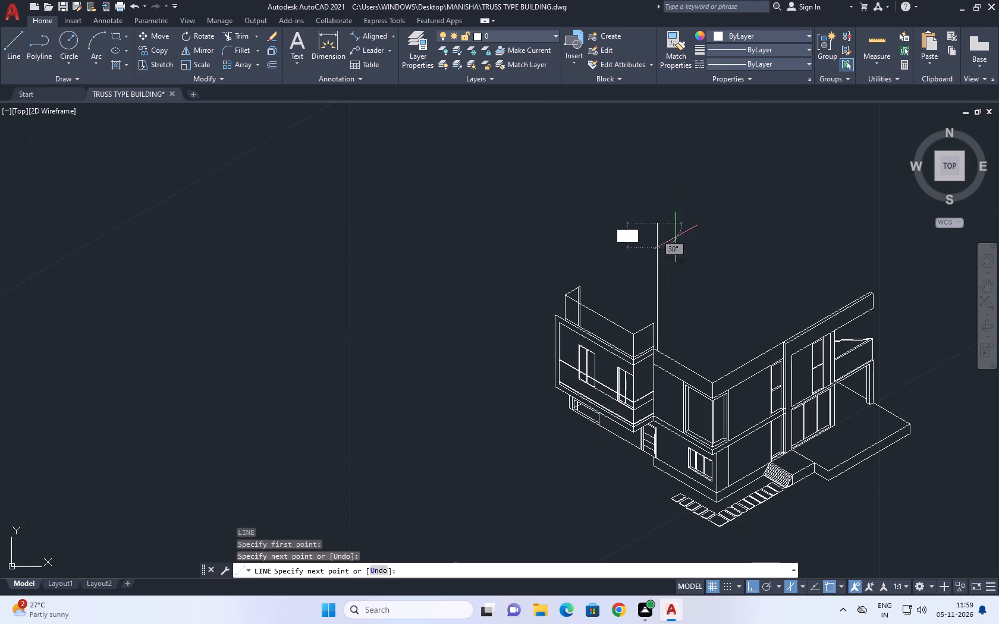
{"action": "key", "text": "space"}
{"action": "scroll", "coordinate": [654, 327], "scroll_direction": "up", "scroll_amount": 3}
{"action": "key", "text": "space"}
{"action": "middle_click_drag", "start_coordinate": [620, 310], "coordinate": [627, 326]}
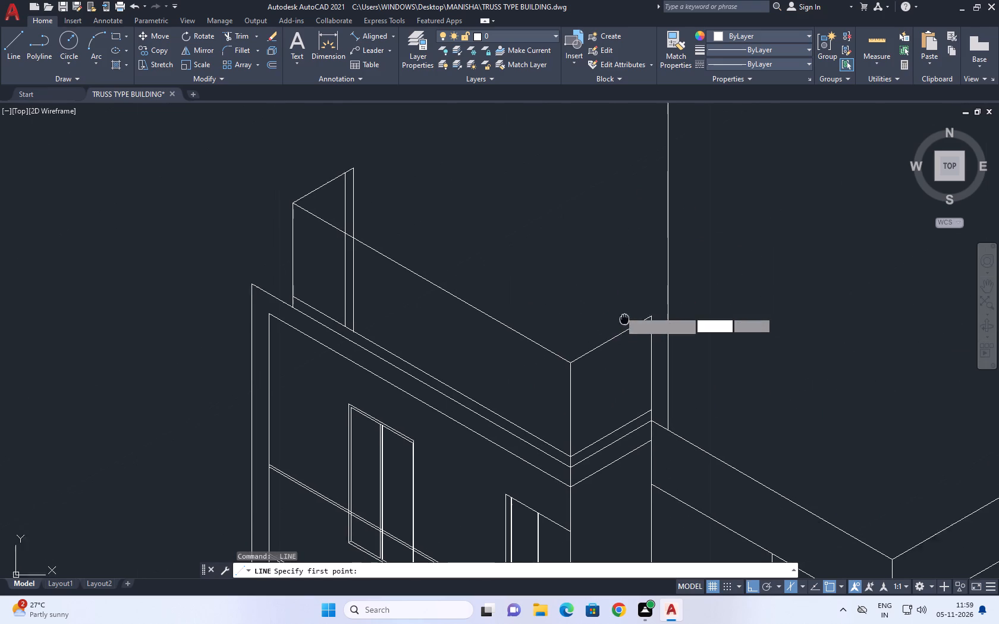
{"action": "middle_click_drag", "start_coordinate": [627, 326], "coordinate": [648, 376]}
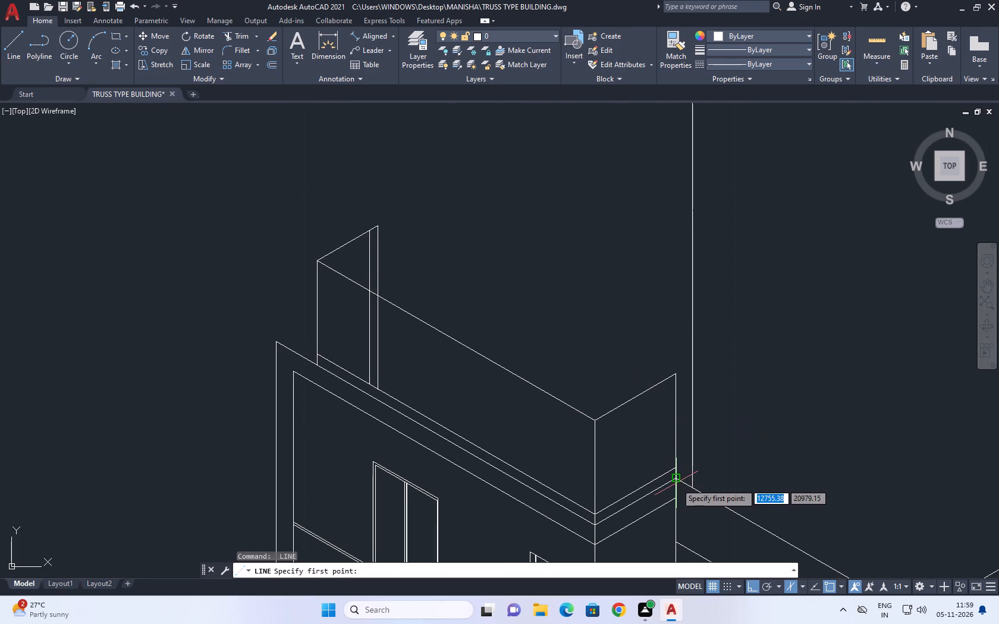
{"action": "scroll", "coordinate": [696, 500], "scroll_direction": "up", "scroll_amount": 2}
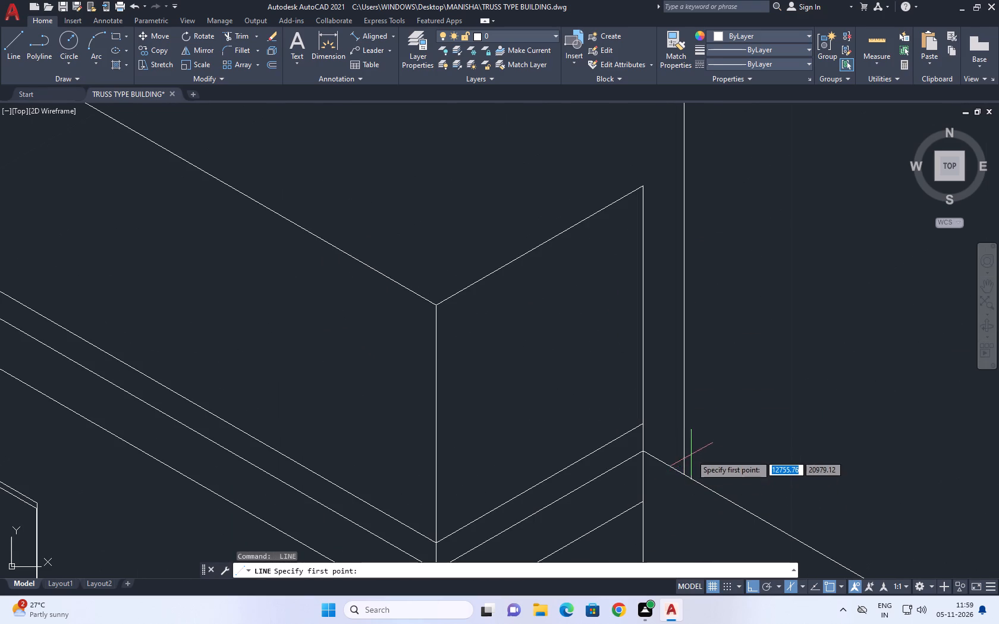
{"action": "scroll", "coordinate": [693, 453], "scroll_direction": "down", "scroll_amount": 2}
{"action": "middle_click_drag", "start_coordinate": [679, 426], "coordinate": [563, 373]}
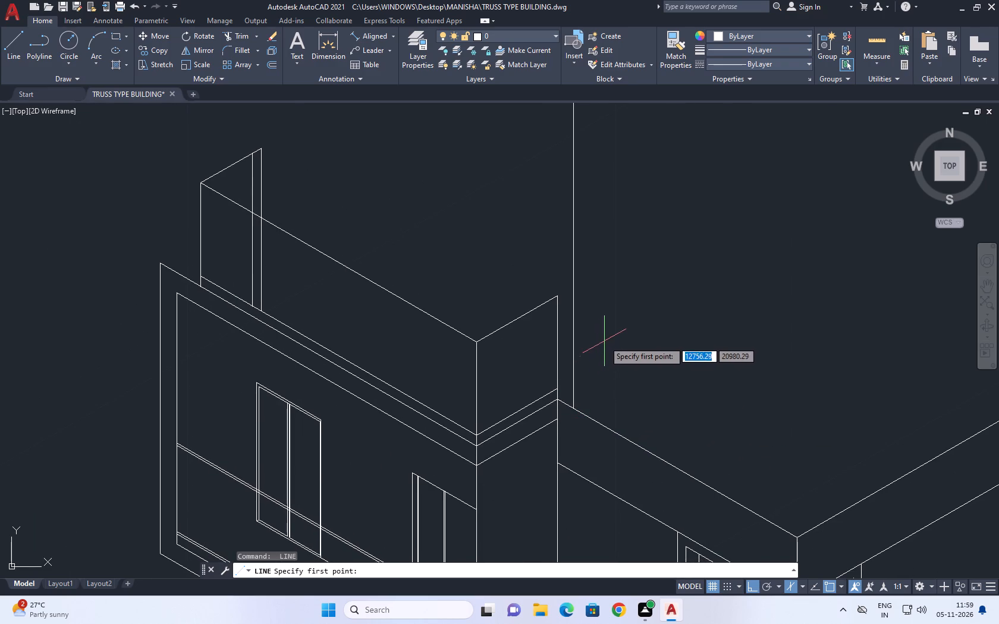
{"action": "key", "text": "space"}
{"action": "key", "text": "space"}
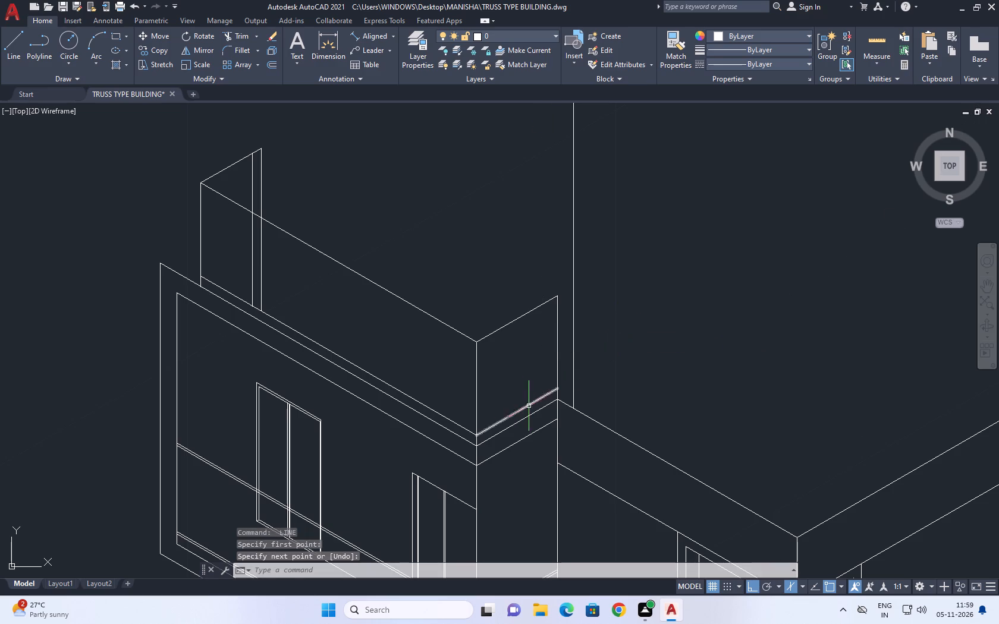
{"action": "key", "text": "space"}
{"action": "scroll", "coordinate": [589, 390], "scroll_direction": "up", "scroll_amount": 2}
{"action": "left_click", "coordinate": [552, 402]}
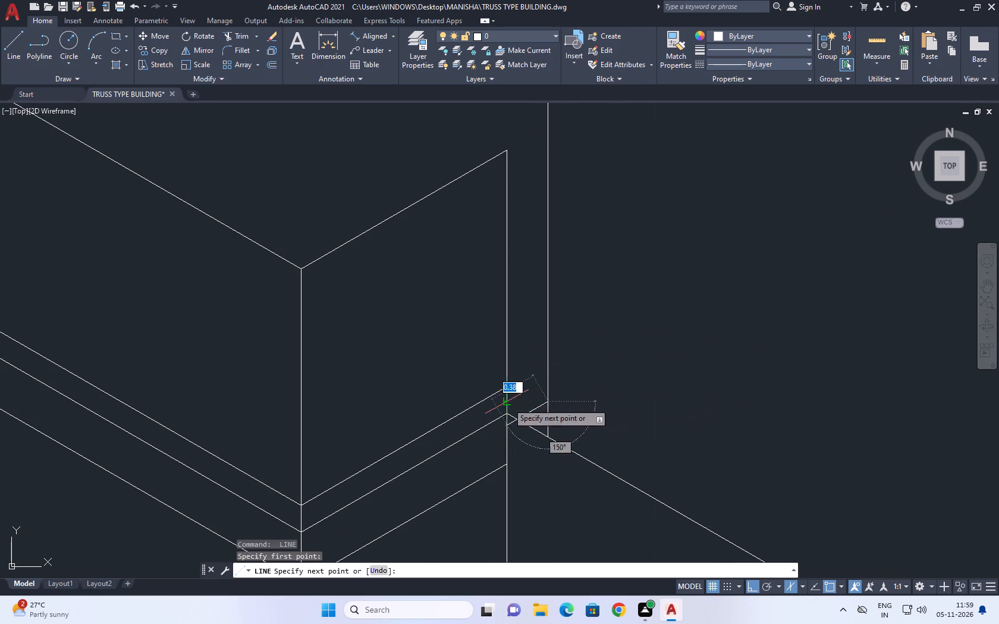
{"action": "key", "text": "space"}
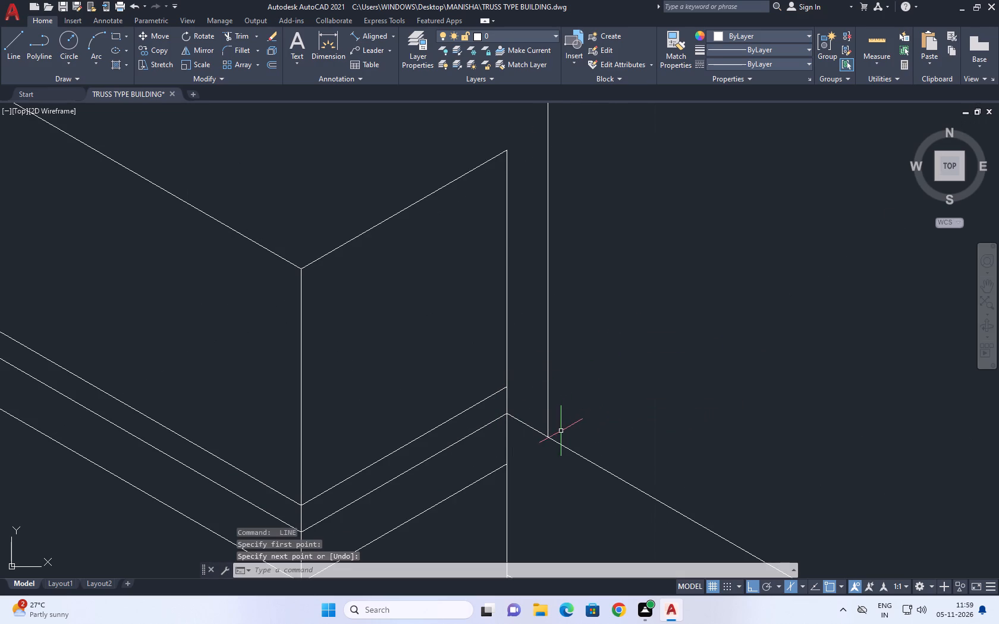
Draw a line from the box's rear corner on the roof edge, about 0.6 long at 150°, continuing about 2.7 long at 30°.
{"action": "key", "text": "space"}
{"action": "left_click_drag", "start_coordinate": [505, 417], "coordinate": [486, 401]}
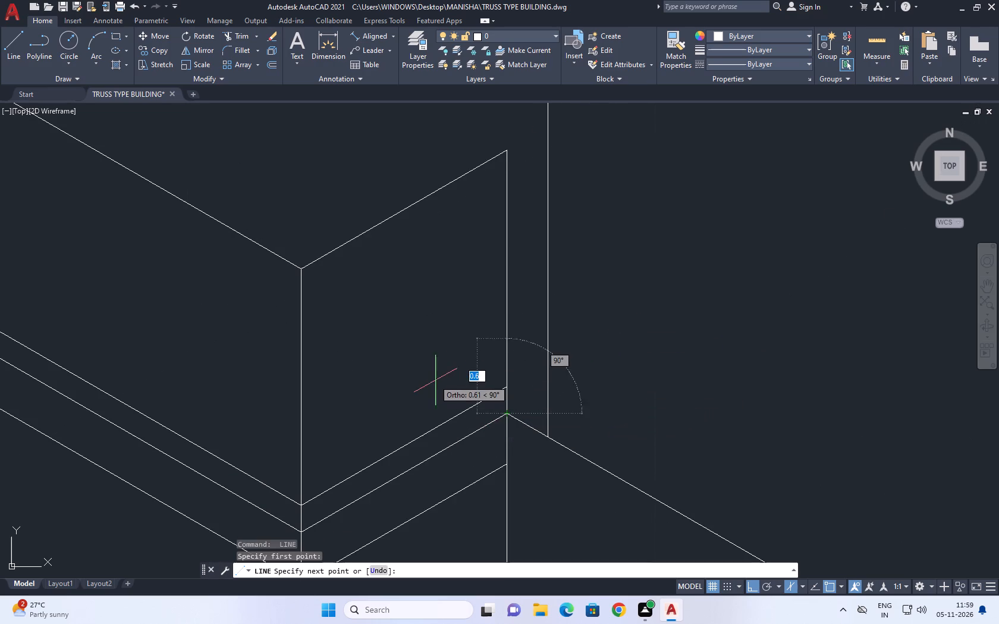
{"action": "scroll", "coordinate": [431, 372], "scroll_direction": "up", "scroll_amount": 2}
{"action": "key", "text": "F5"}
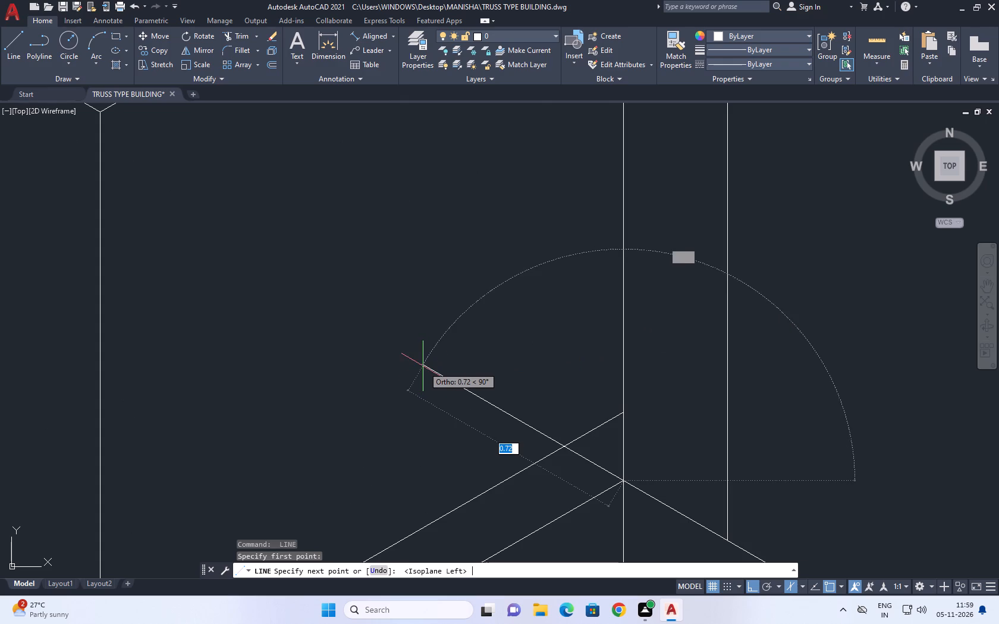
{"action": "scroll", "coordinate": [420, 365], "scroll_direction": "down", "scroll_amount": 2}
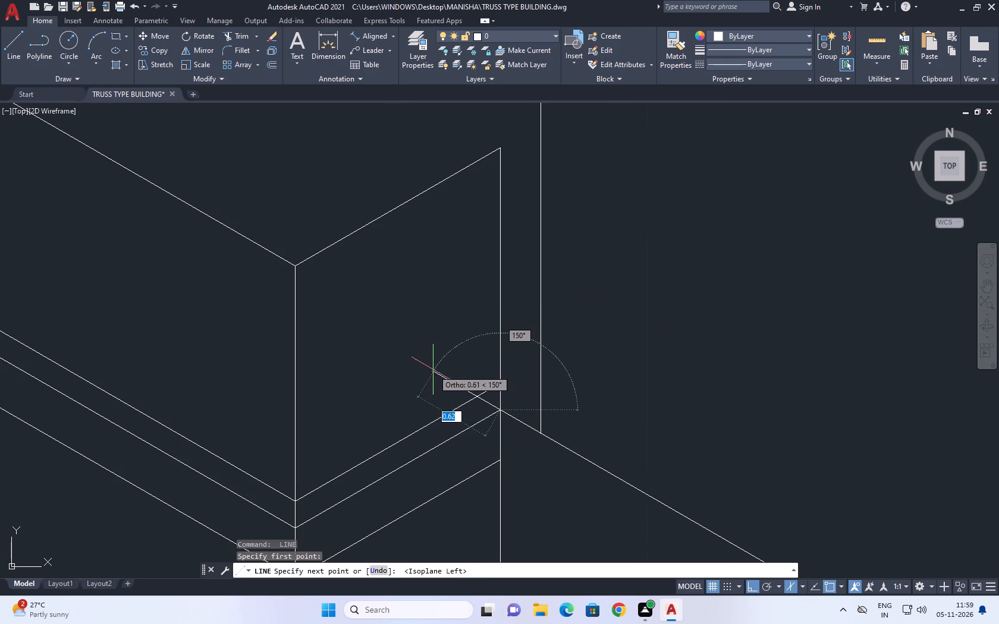
{"action": "left_click", "coordinate": [426, 365]}
{"action": "middle_click_drag", "start_coordinate": [541, 288], "coordinate": [485, 395]}
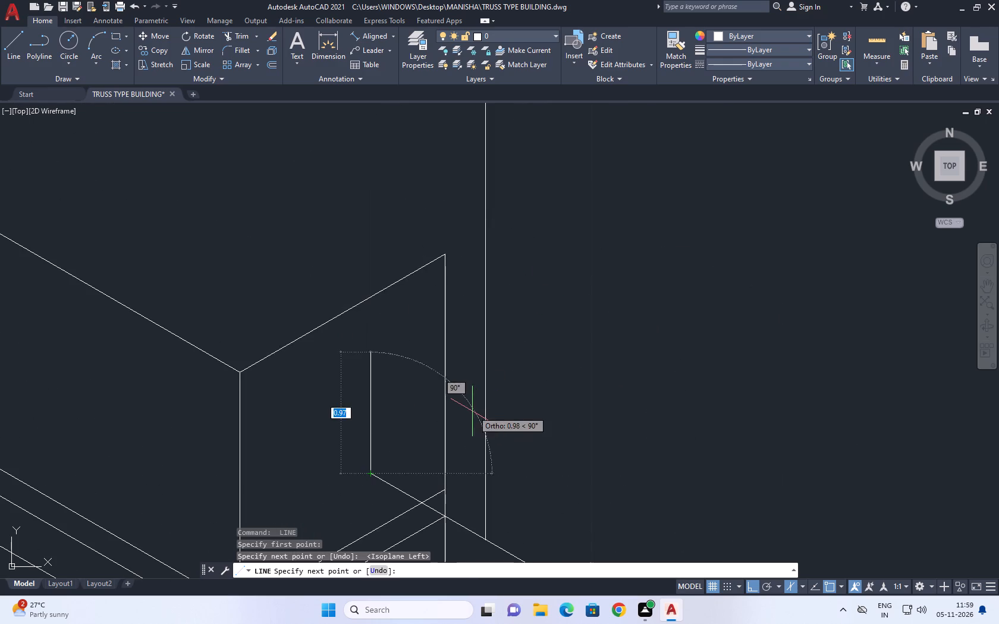
{"action": "key", "text": "F5"}
{"action": "scroll", "coordinate": [501, 371], "scroll_direction": "down", "scroll_amount": 2}
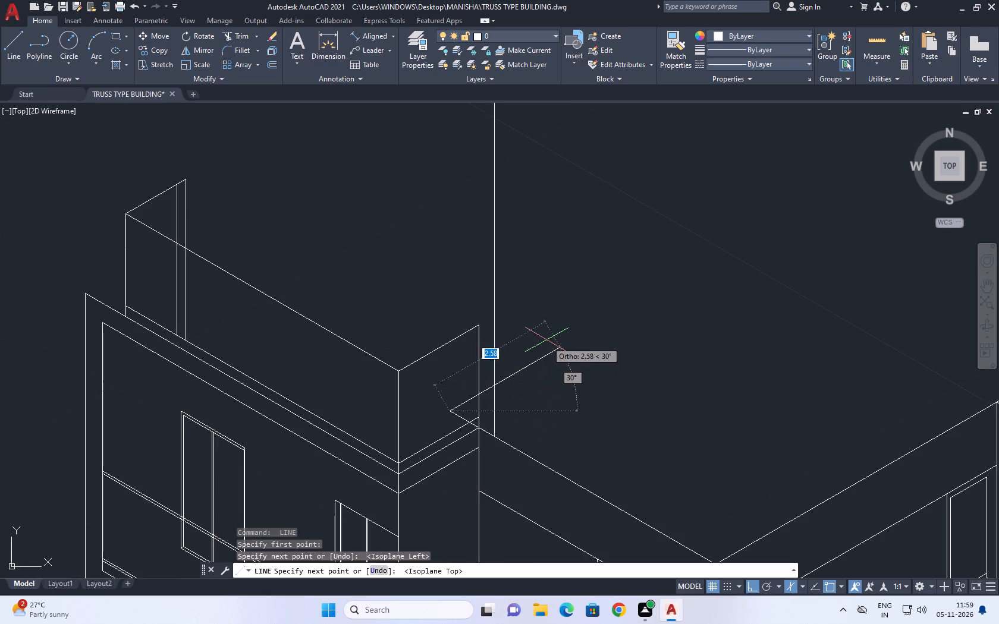
{"action": "middle_click", "coordinate": [545, 332]}
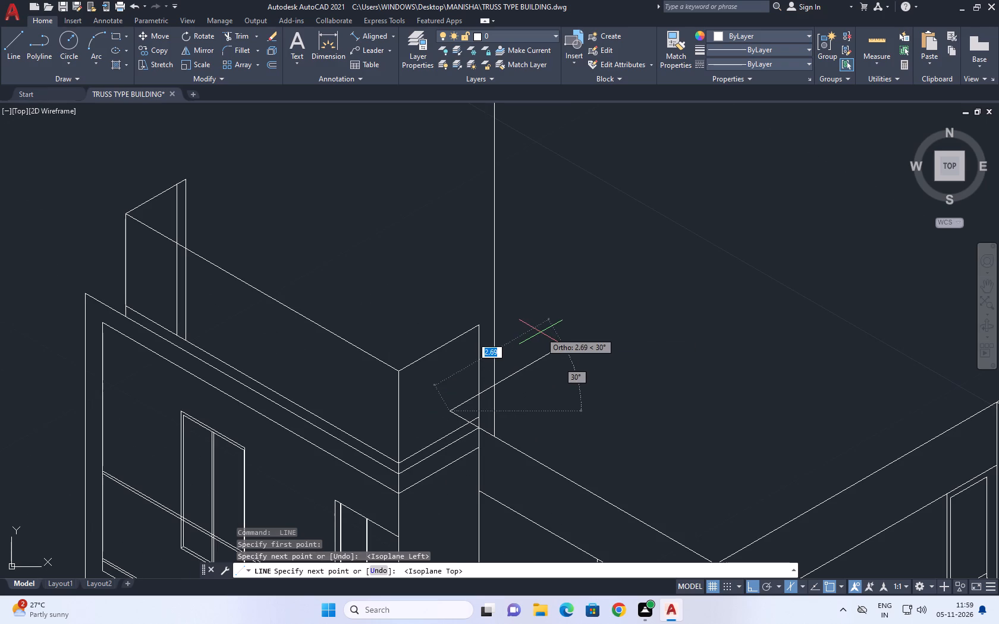
{"action": "left_click", "coordinate": [541, 332]}
{"action": "key", "text": "space"}
Draw a 0.5 line at 30° from the foot of the tall vertical, continuing into a second tall vertical upward.
{"action": "key", "text": "space"}
{"action": "left_click", "coordinate": [491, 436]}
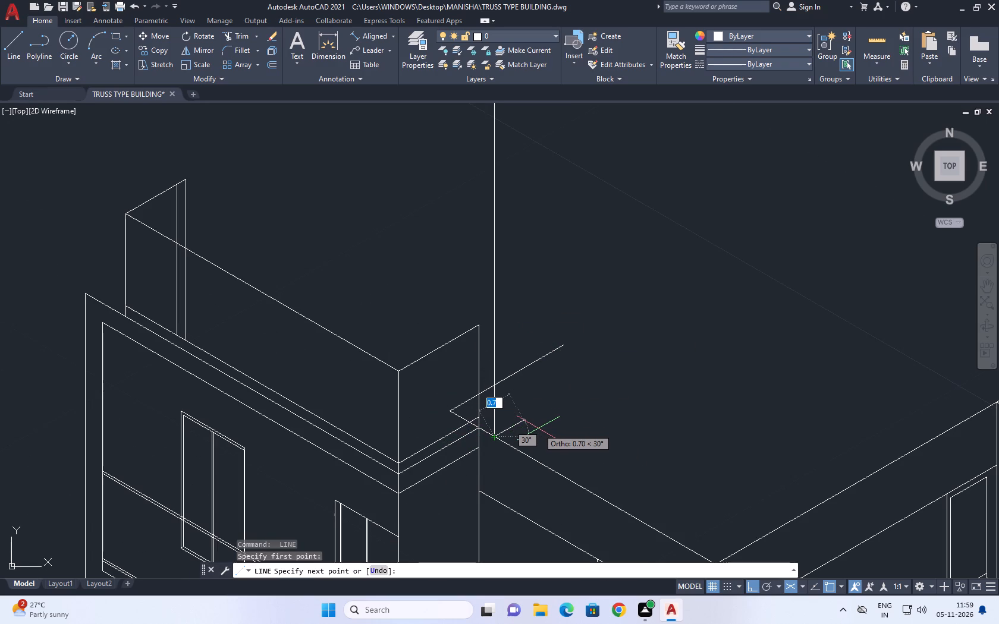
{"action": "type", "text": "0.5"}
{"action": "key", "text": "Return"}
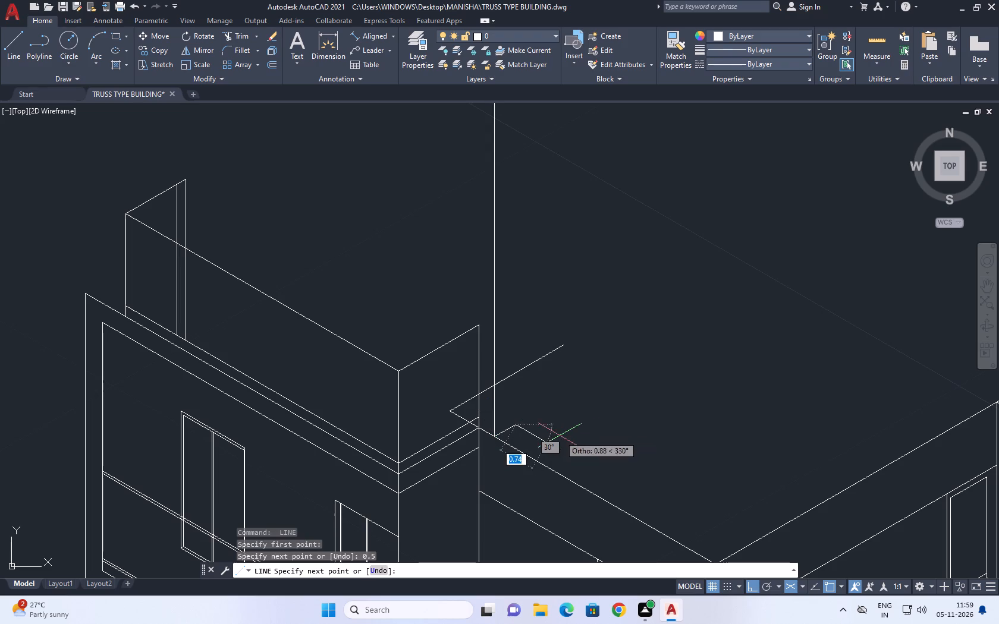
{"action": "middle_click_drag", "start_coordinate": [530, 285], "coordinate": [547, 377]}
{"action": "key", "text": "F5"}
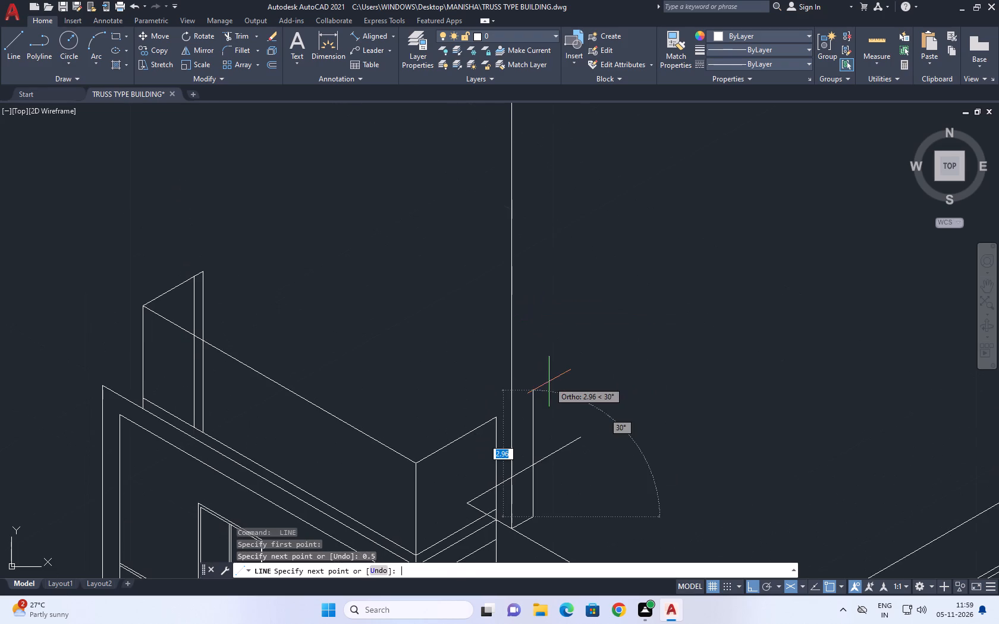
{"action": "middle_click_drag", "start_coordinate": [554, 327], "coordinate": [570, 398]}
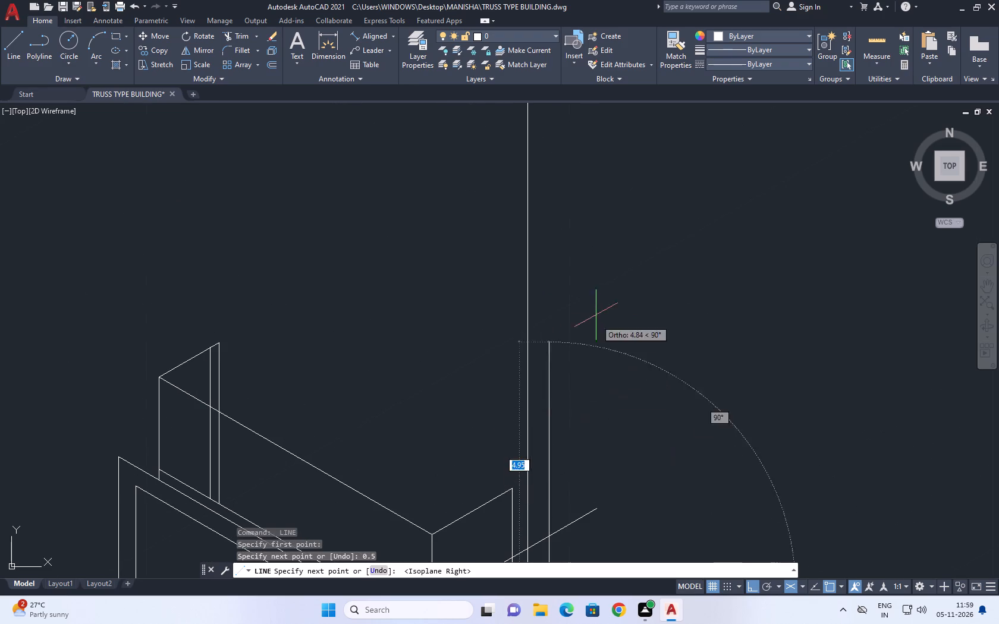
{"action": "middle_click_drag", "start_coordinate": [582, 239], "coordinate": [586, 266]}
{"action": "left_click", "coordinate": [585, 216]}
{"action": "key", "text": "space"}
Trim the 30° line beyond the first tall vertical and the end of the upper ledge line inside the new notch.
{"action": "middle_click_drag", "start_coordinate": [599, 477], "coordinate": [570, 282]}
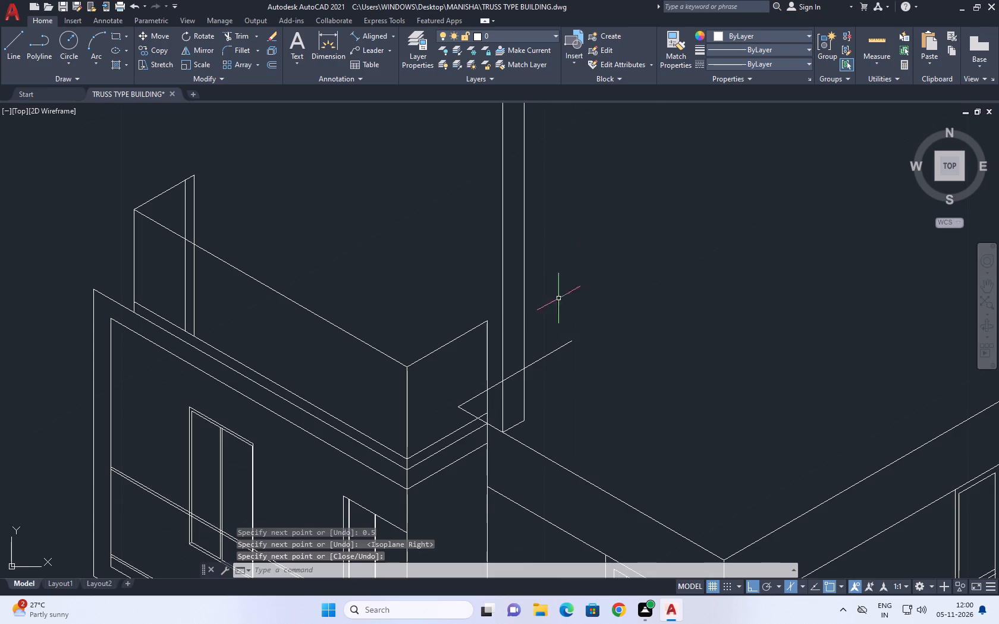
{"action": "middle_click_drag", "start_coordinate": [458, 362], "coordinate": [480, 399]}
{"action": "type", "text": "TR"}
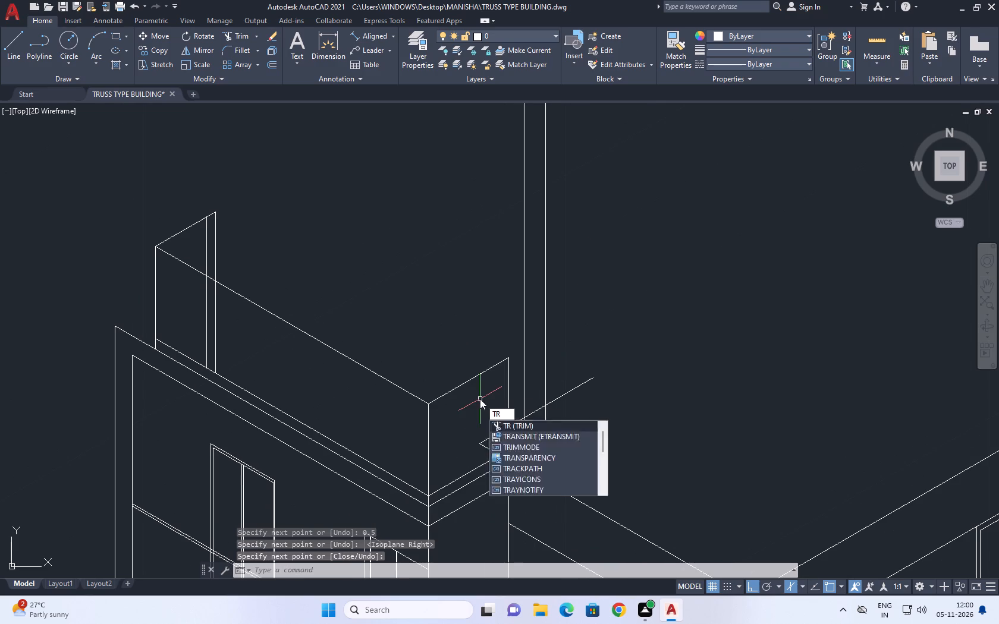
{"action": "key", "text": "space"}
{"action": "left_click", "coordinate": [575, 392]}
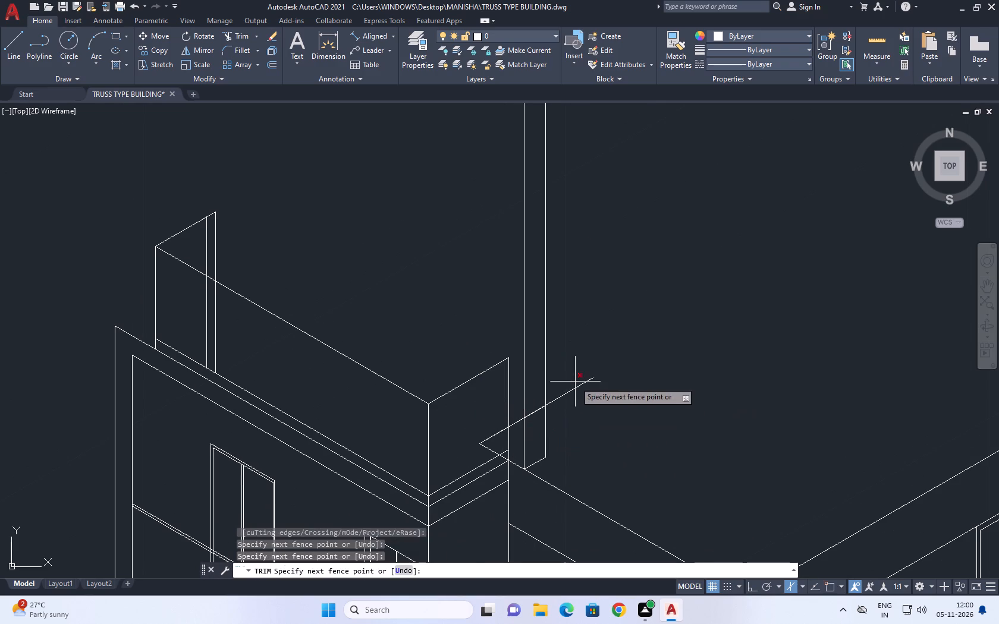
{"action": "left_click_drag", "start_coordinate": [575, 372], "coordinate": [574, 367]}
{"action": "left_click", "coordinate": [535, 411]}
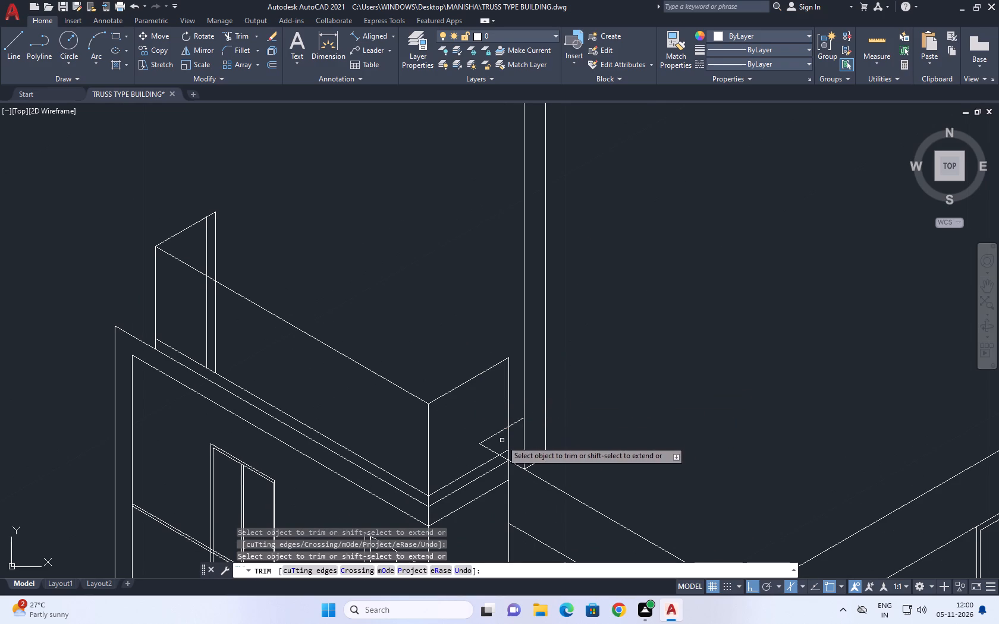
{"action": "scroll", "coordinate": [504, 453], "scroll_direction": "up", "scroll_amount": 2}
{"action": "left_click", "coordinate": [504, 455]}
{"action": "left_click", "coordinate": [499, 445]}
{"action": "scroll", "coordinate": [513, 442], "scroll_direction": "down", "scroll_amount": 2}
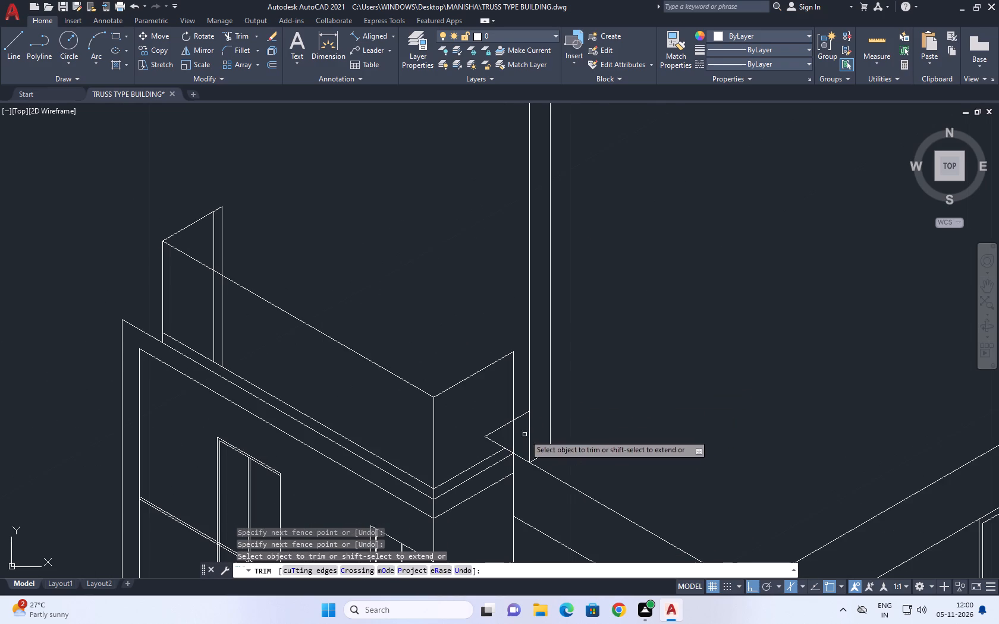
{"action": "key", "text": "space"}
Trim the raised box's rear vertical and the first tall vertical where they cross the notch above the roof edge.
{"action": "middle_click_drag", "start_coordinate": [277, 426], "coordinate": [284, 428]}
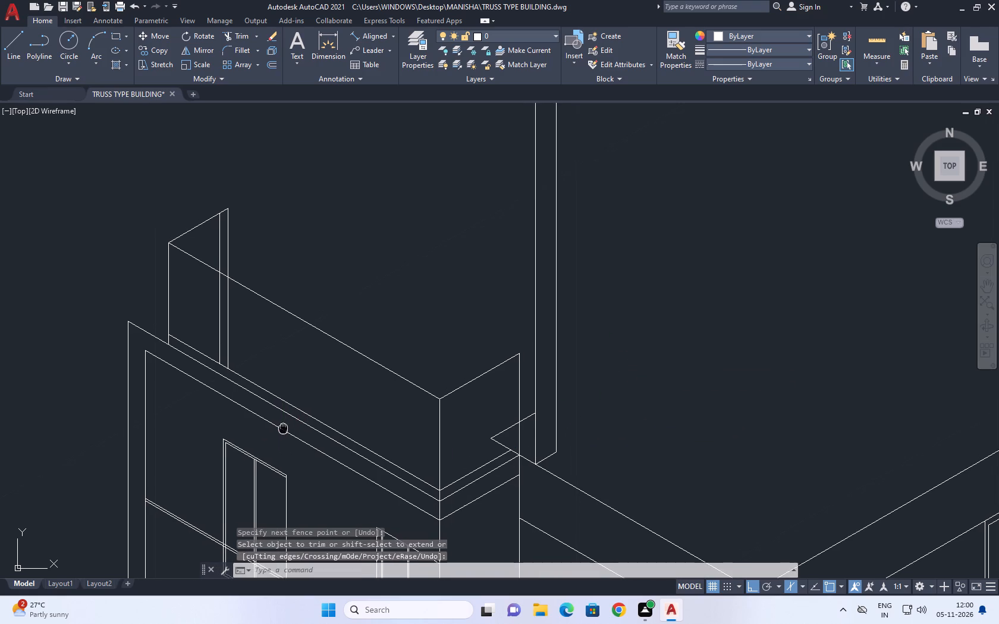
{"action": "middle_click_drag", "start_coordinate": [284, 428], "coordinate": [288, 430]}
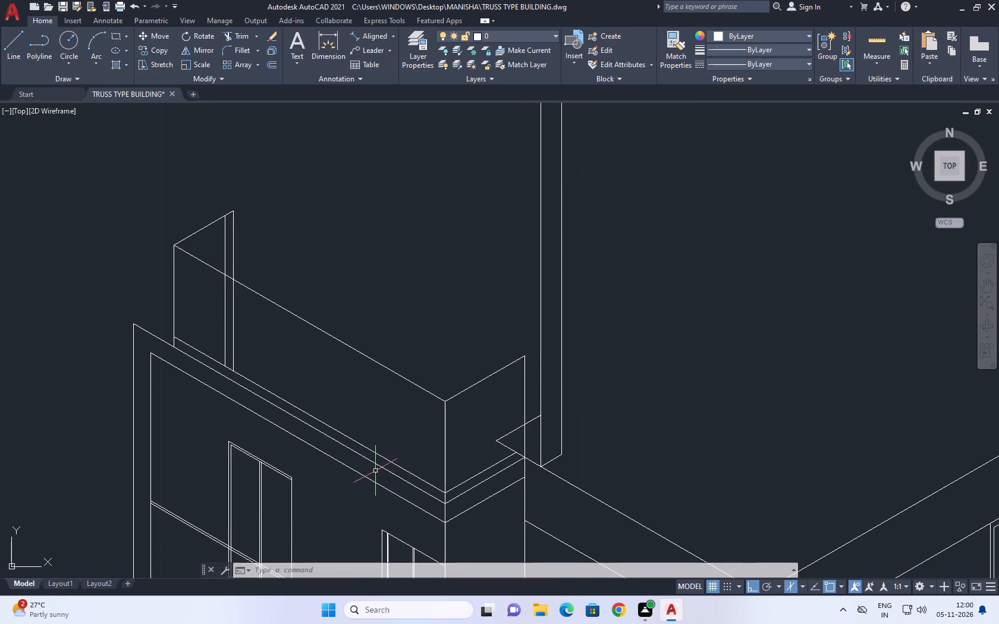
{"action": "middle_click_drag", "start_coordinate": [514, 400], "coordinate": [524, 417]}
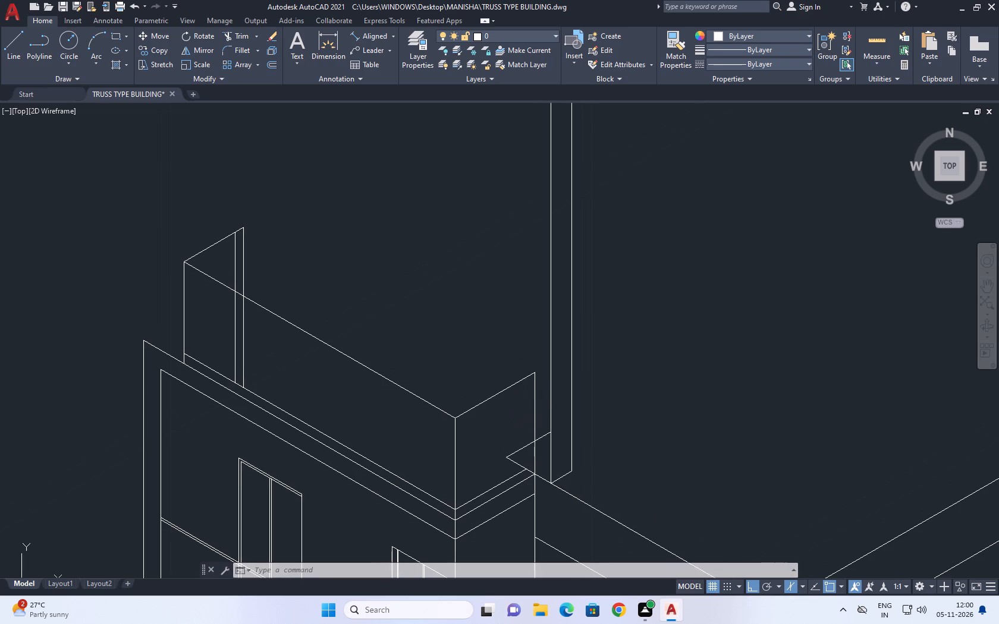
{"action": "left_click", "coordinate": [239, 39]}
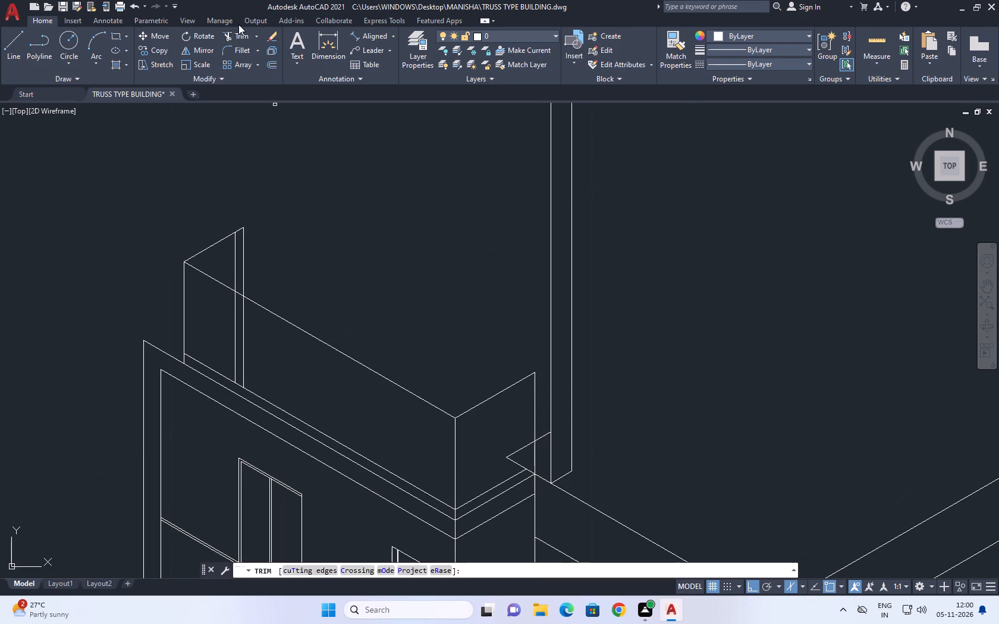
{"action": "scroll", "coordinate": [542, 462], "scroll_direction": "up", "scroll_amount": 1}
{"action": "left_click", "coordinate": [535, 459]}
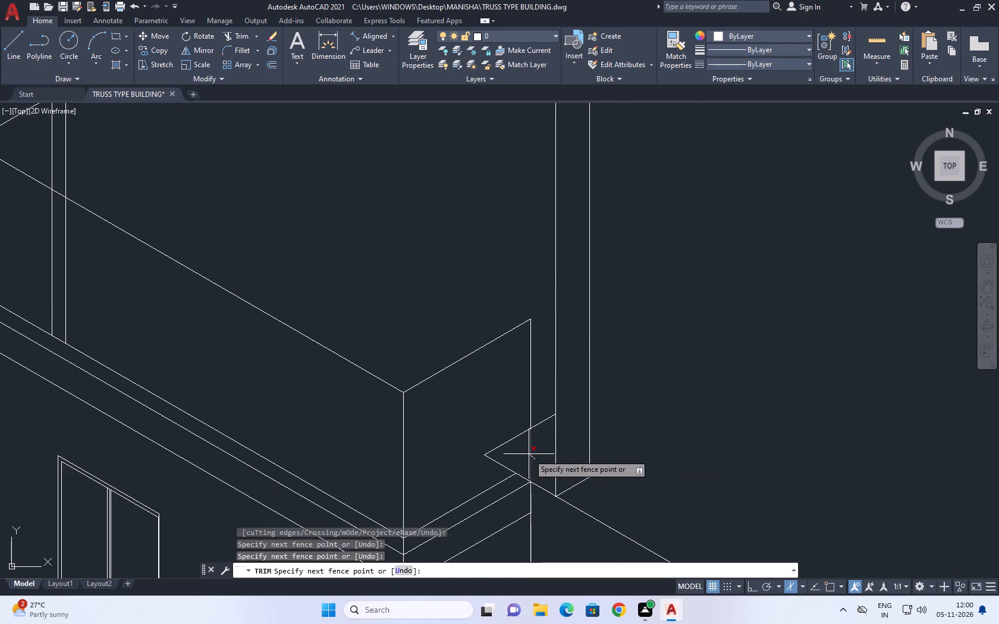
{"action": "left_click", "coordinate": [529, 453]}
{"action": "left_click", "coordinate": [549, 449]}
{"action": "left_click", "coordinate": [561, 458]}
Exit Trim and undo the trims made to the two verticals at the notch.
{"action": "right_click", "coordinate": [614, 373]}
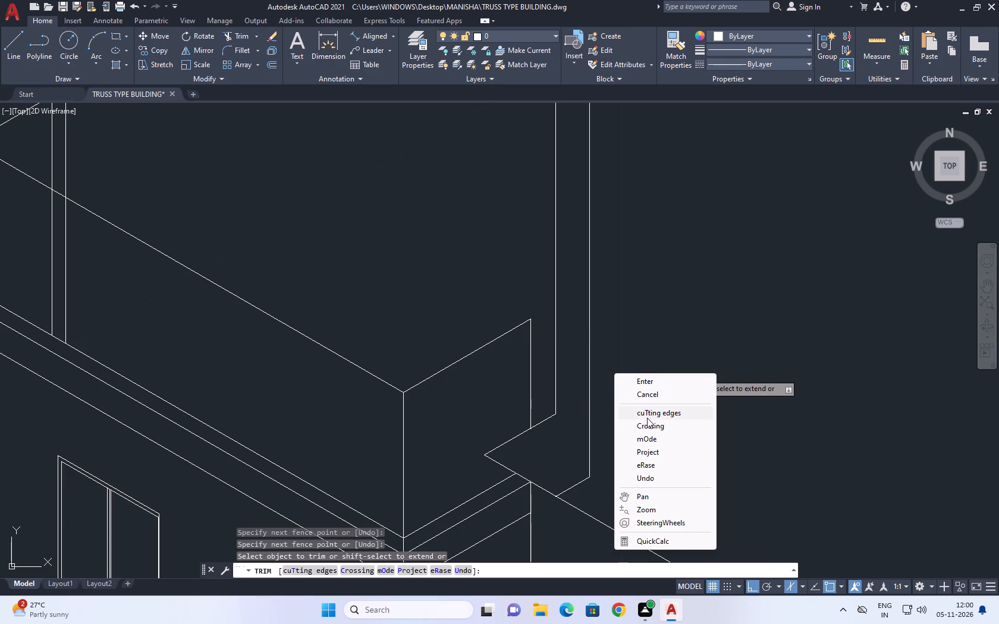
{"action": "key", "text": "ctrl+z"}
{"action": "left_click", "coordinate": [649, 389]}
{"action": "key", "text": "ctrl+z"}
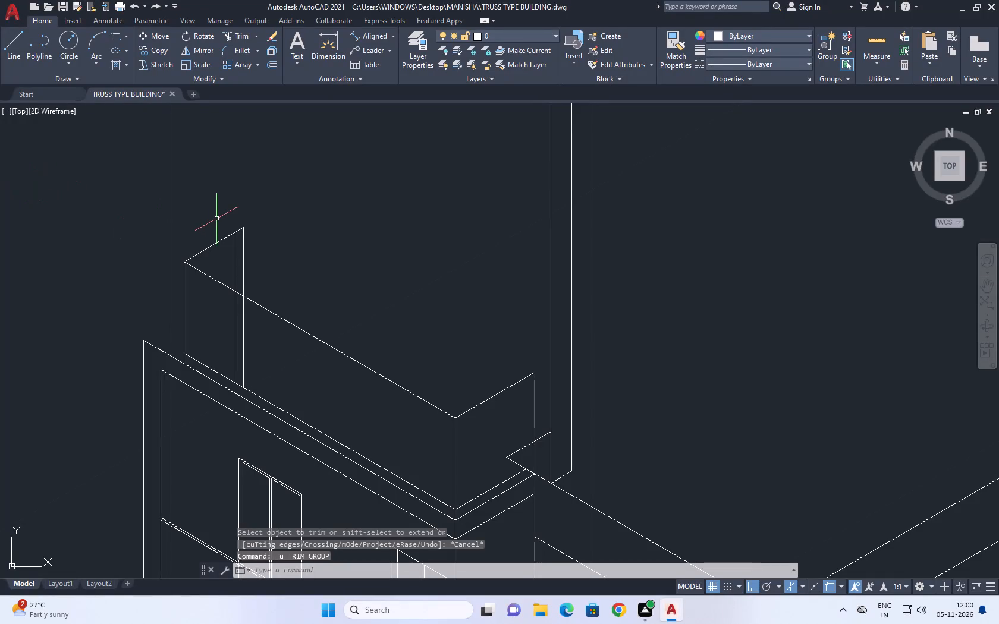
Draw a third tall vertical line upward from the notch's inner corner, ending above the tops of the other two verticals.
{"action": "middle_click_drag", "start_coordinate": [311, 174], "coordinate": [333, 216]}
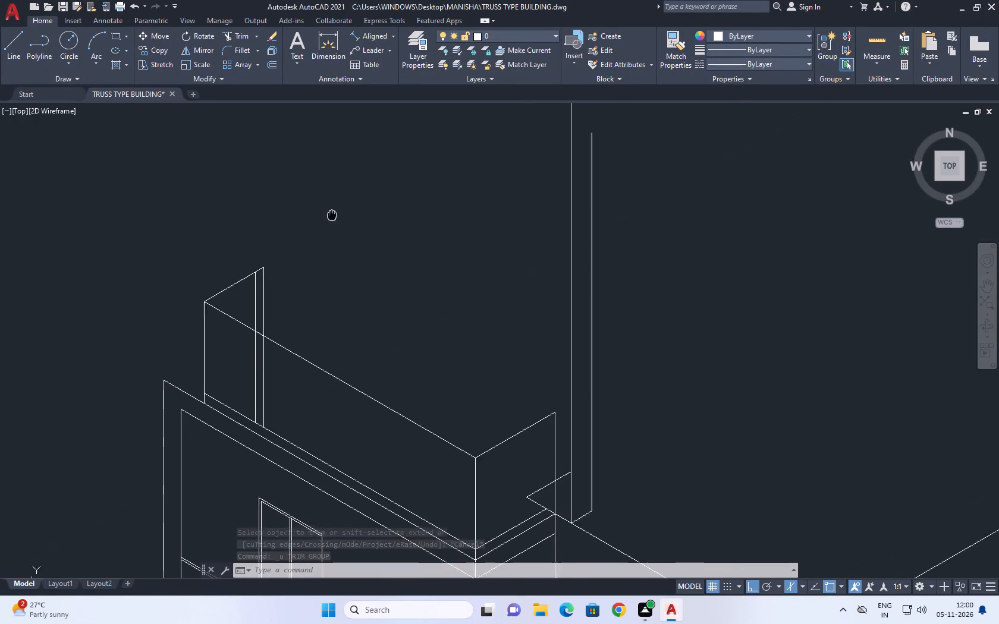
{"action": "middle_click_drag", "start_coordinate": [333, 216], "coordinate": [335, 225]}
{"action": "left_click", "coordinate": [10, 33]}
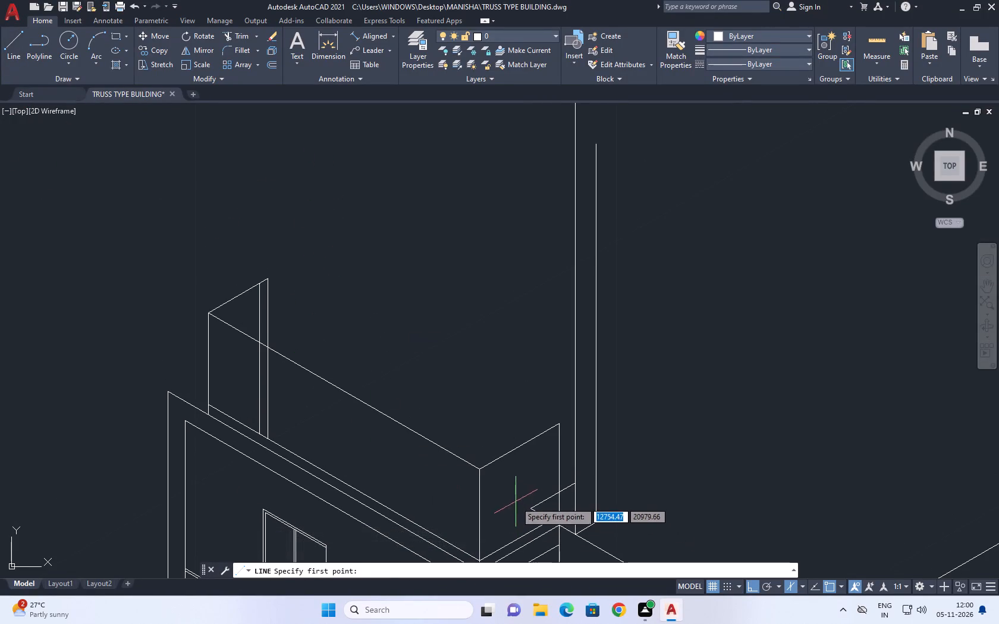
{"action": "left_click", "coordinate": [532, 507]}
{"action": "middle_click_drag", "start_coordinate": [524, 228], "coordinate": [529, 247]}
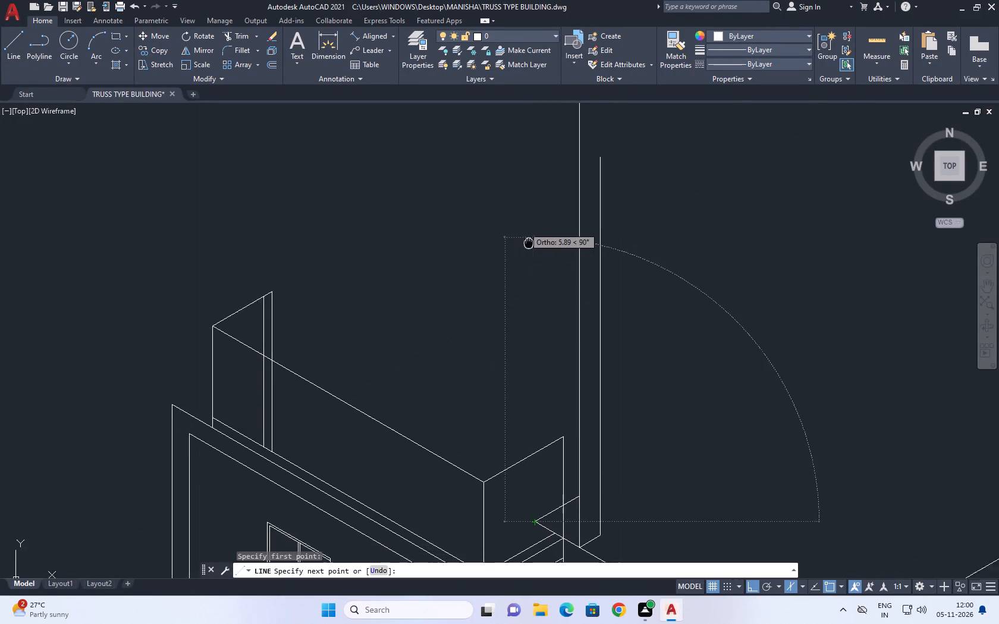
{"action": "middle_click_drag", "start_coordinate": [529, 247], "coordinate": [541, 383]}
{"action": "left_click", "coordinate": [535, 178]}
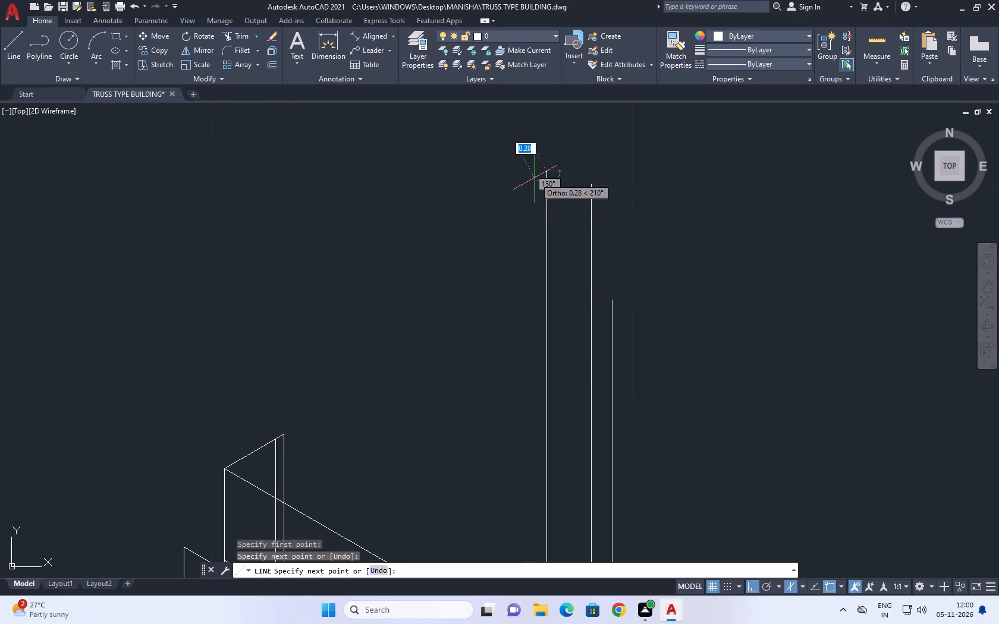
{"action": "right_click", "coordinate": [520, 247]}
{"action": "left_click", "coordinate": [555, 263]}
Move the three tall verticals and their two 30° base lines from the middle vertical's foot to the raised box's rear corner on the roof edge.
{"action": "middle_click_drag", "start_coordinate": [542, 317], "coordinate": [551, 183]}
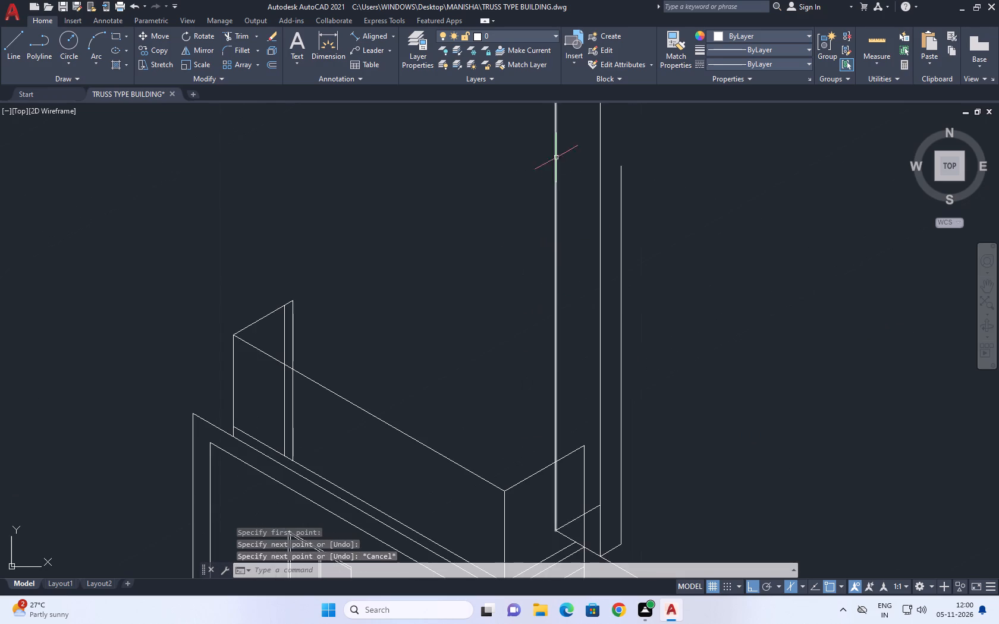
{"action": "middle_click_drag", "start_coordinate": [598, 406], "coordinate": [592, 251]}
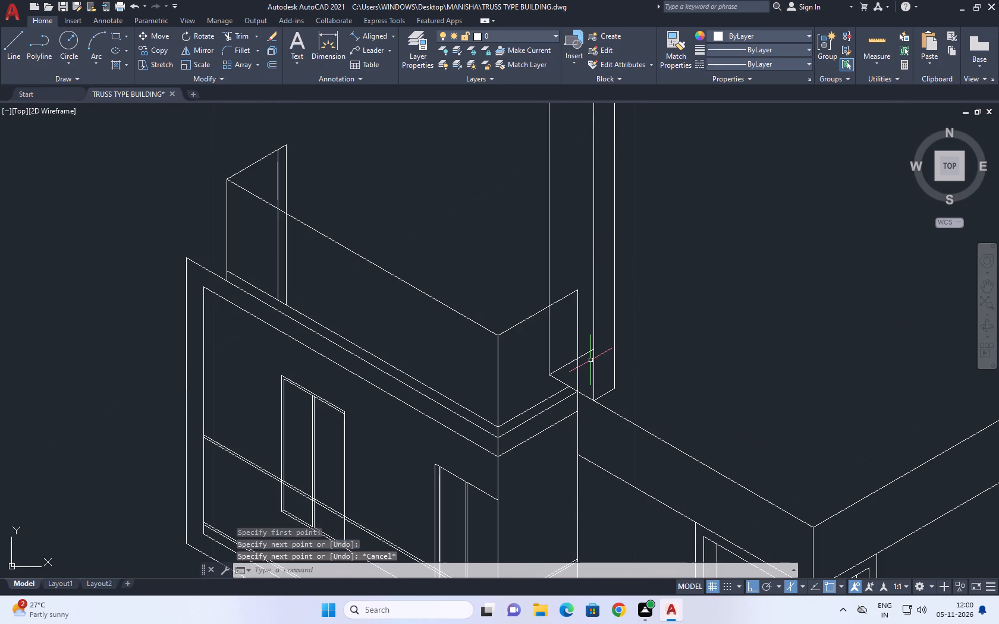
{"action": "middle_click_drag", "start_coordinate": [594, 364], "coordinate": [625, 456]}
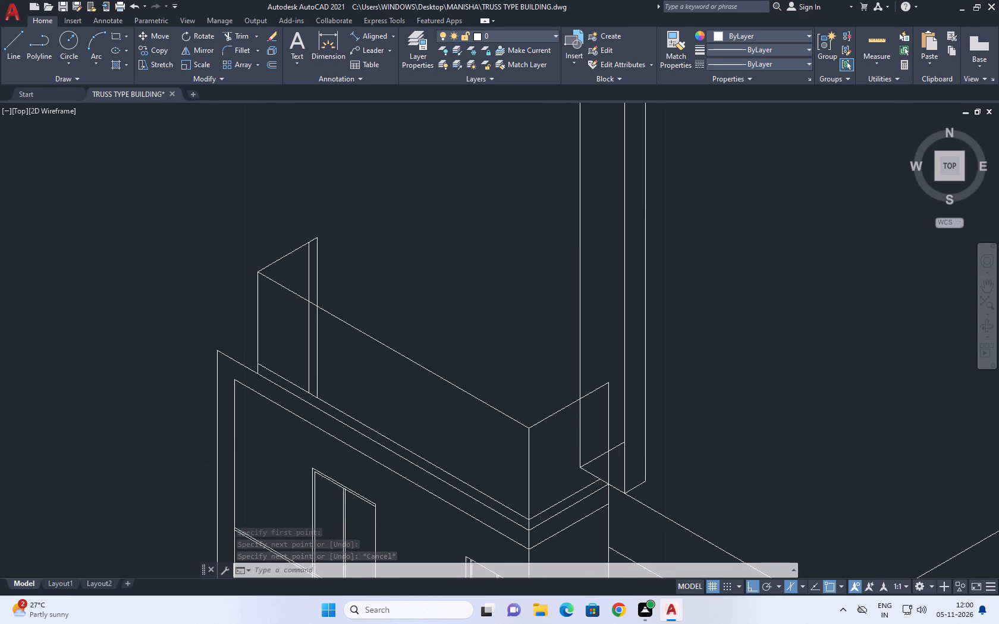
{"action": "scroll", "coordinate": [625, 478], "scroll_direction": "up", "scroll_amount": 2}
{"action": "left_click_drag", "start_coordinate": [713, 488], "coordinate": [708, 481]}
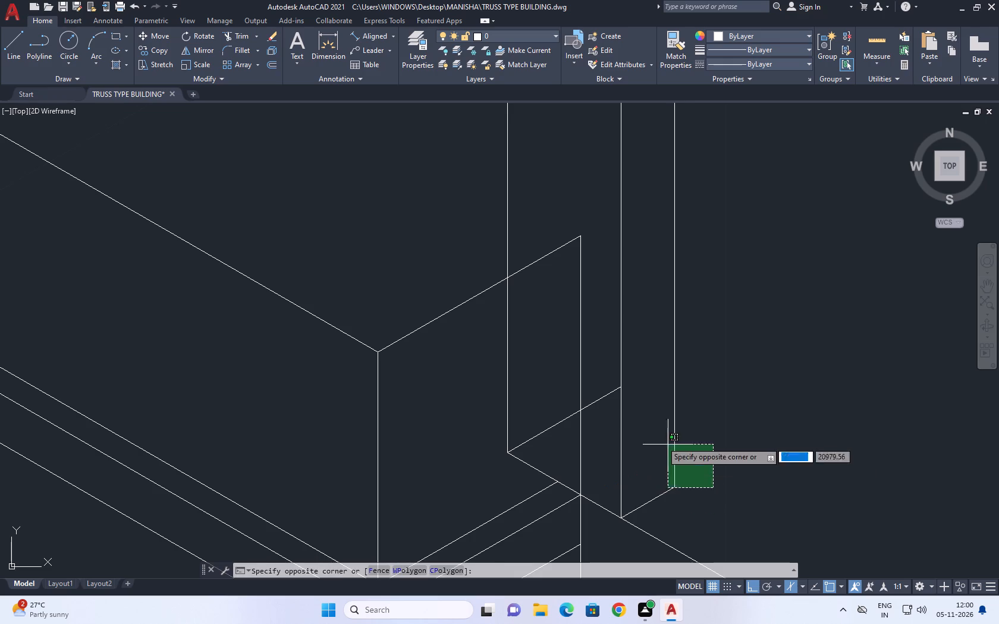
{"action": "left_click", "coordinate": [607, 408]}
{"action": "left_click", "coordinate": [600, 406]}
{"action": "left_click", "coordinate": [596, 390]}
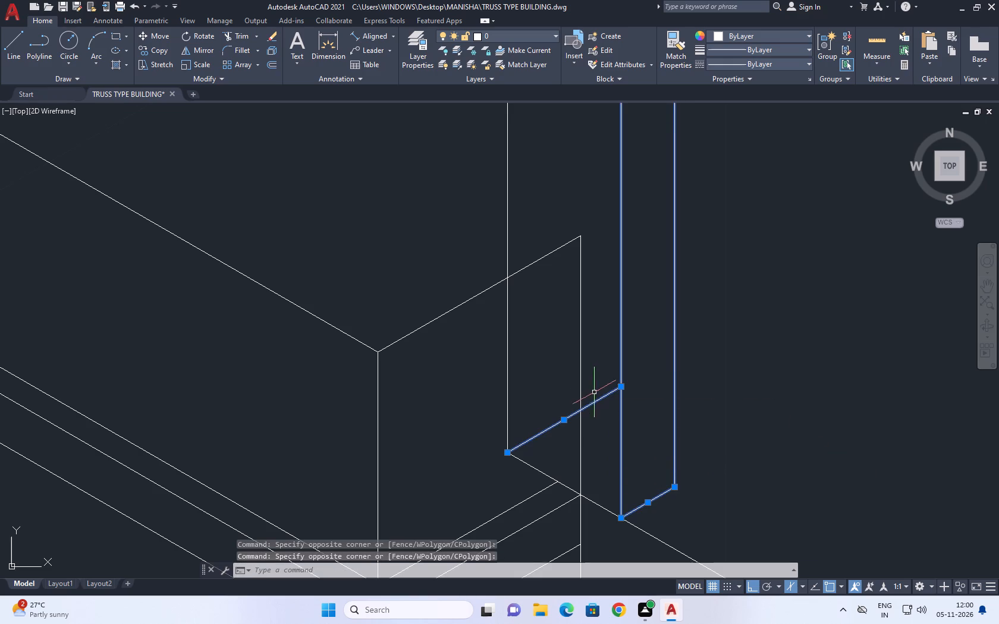
{"action": "left_click", "coordinate": [518, 427]}
{"action": "left_click", "coordinate": [496, 384]}
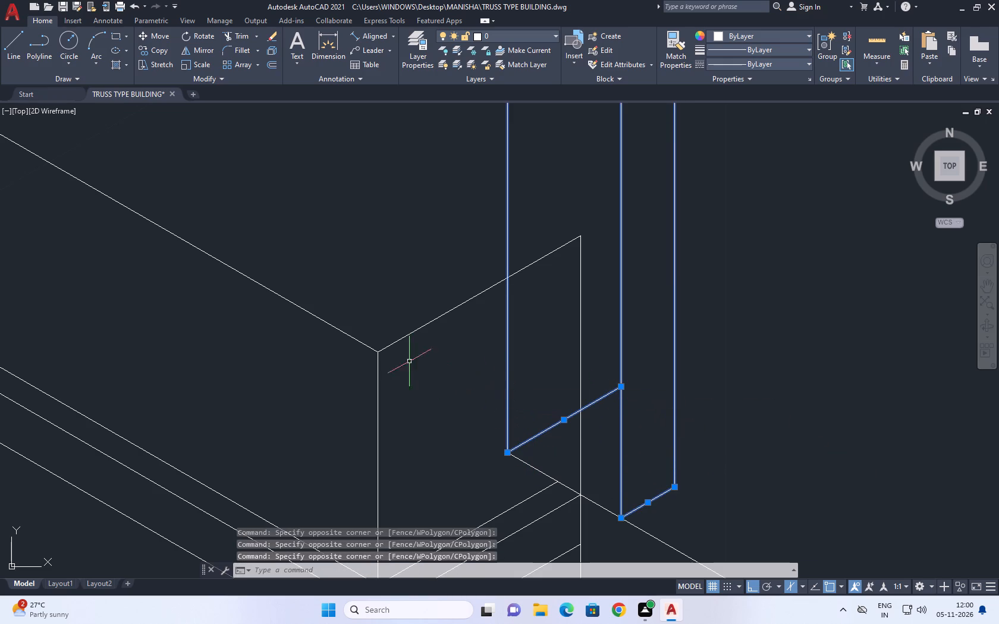
{"action": "left_click", "coordinate": [158, 40]}
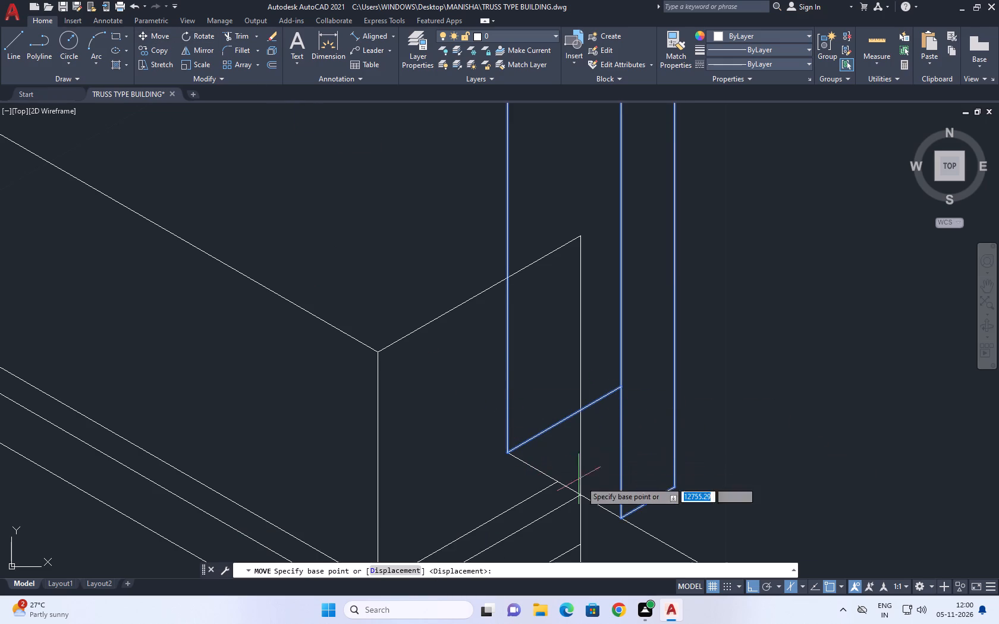
{"action": "left_click", "coordinate": [617, 519]}
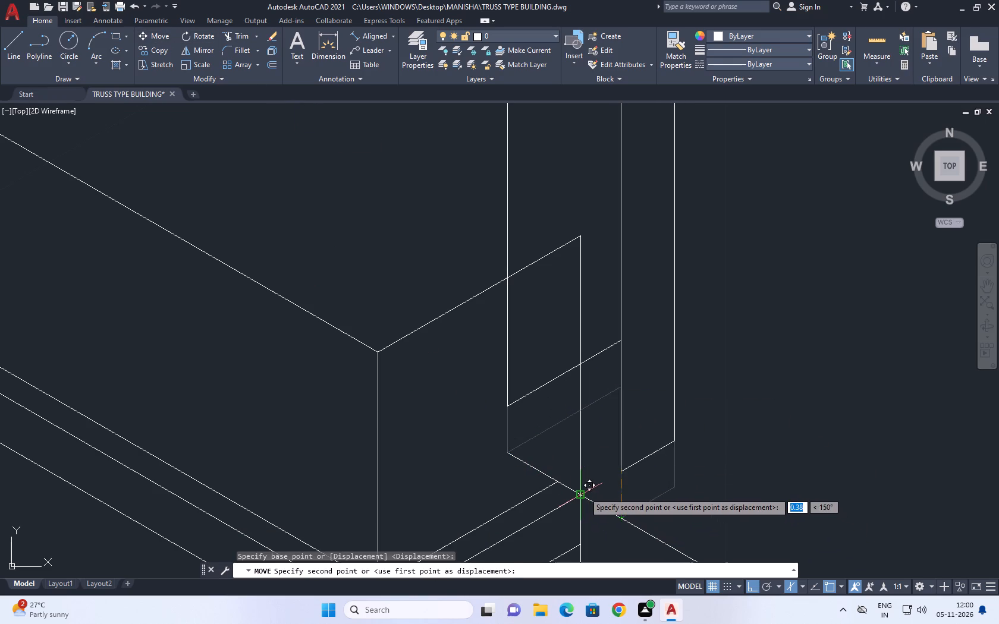
{"action": "left_click", "coordinate": [582, 491]}
Stretch the free end of the short 150° line at the box's rear corner to the foot of the innermost tall vertical.
{"action": "middle_click_drag", "start_coordinate": [541, 396], "coordinate": [564, 415]}
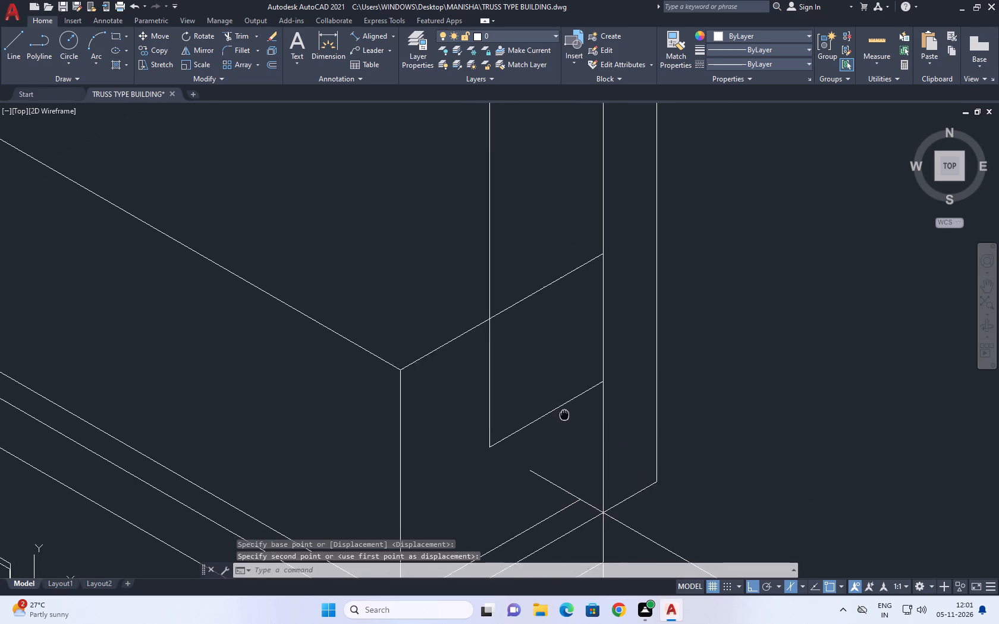
{"action": "middle_click_drag", "start_coordinate": [564, 415], "coordinate": [578, 430]}
{"action": "scroll", "coordinate": [599, 449], "scroll_direction": "down", "scroll_amount": 2}
{"action": "middle_click_drag", "start_coordinate": [623, 392], "coordinate": [695, 520]}
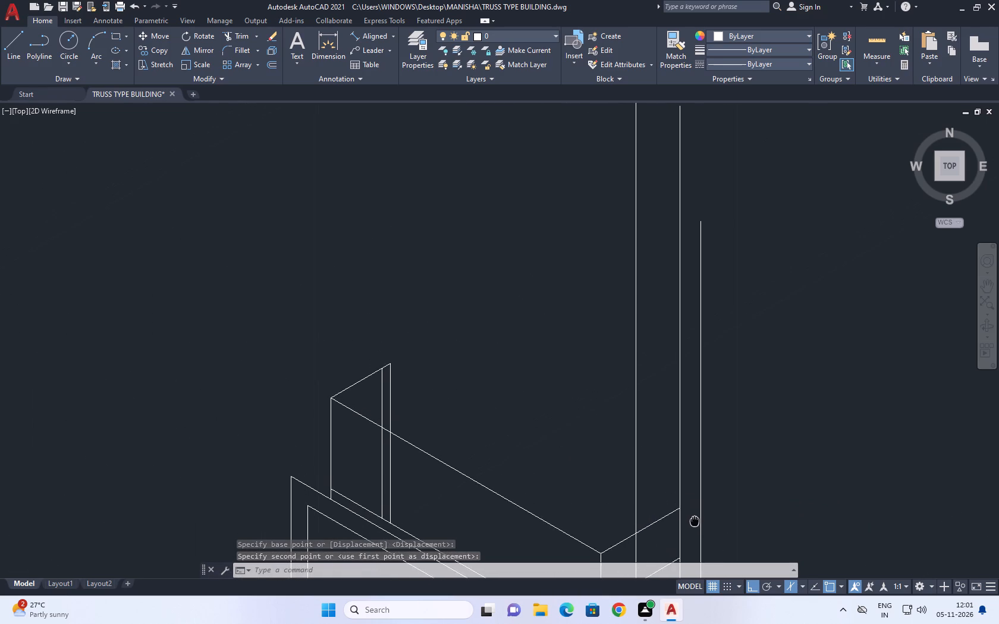
{"action": "middle_click_drag", "start_coordinate": [695, 520], "coordinate": [670, 394]}
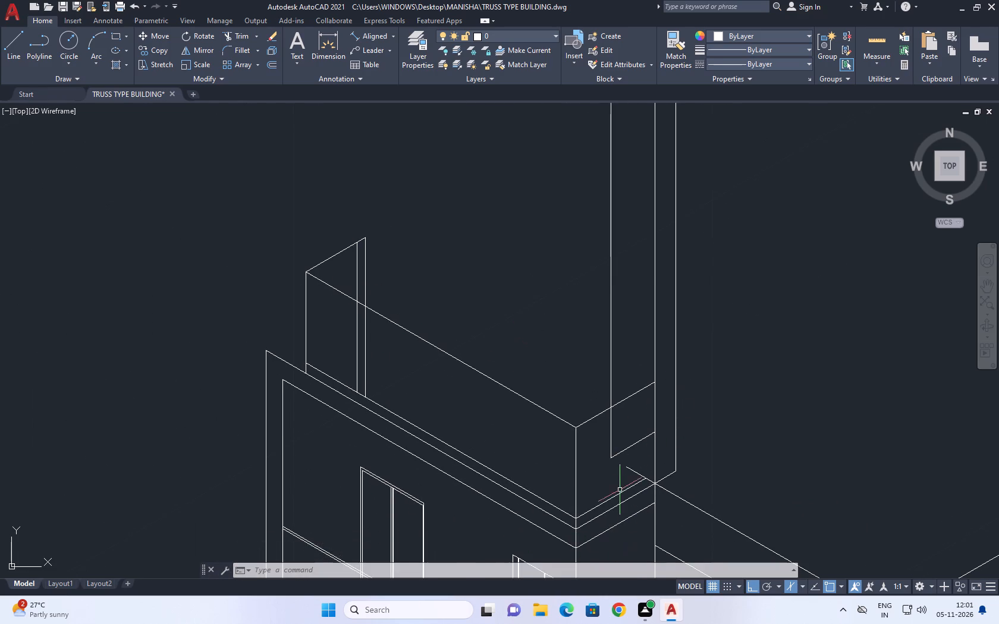
{"action": "scroll", "coordinate": [626, 474], "scroll_direction": "up", "scroll_amount": 2}
{"action": "left_click", "coordinate": [633, 467]}
{"action": "left_click", "coordinate": [625, 453]}
{"action": "left_click", "coordinate": [625, 458]}
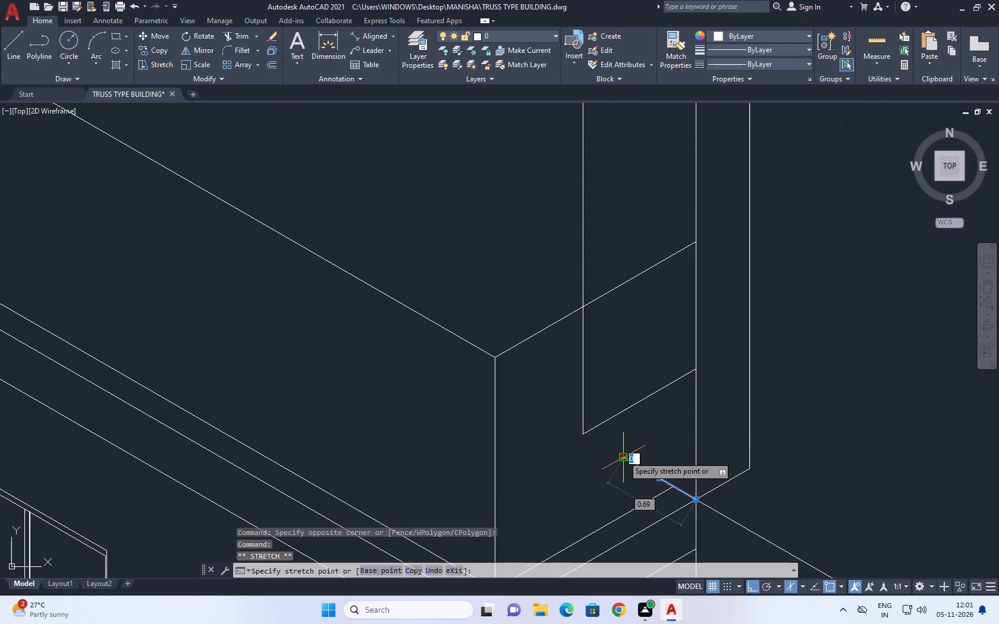
{"action": "left_click", "coordinate": [576, 436]}
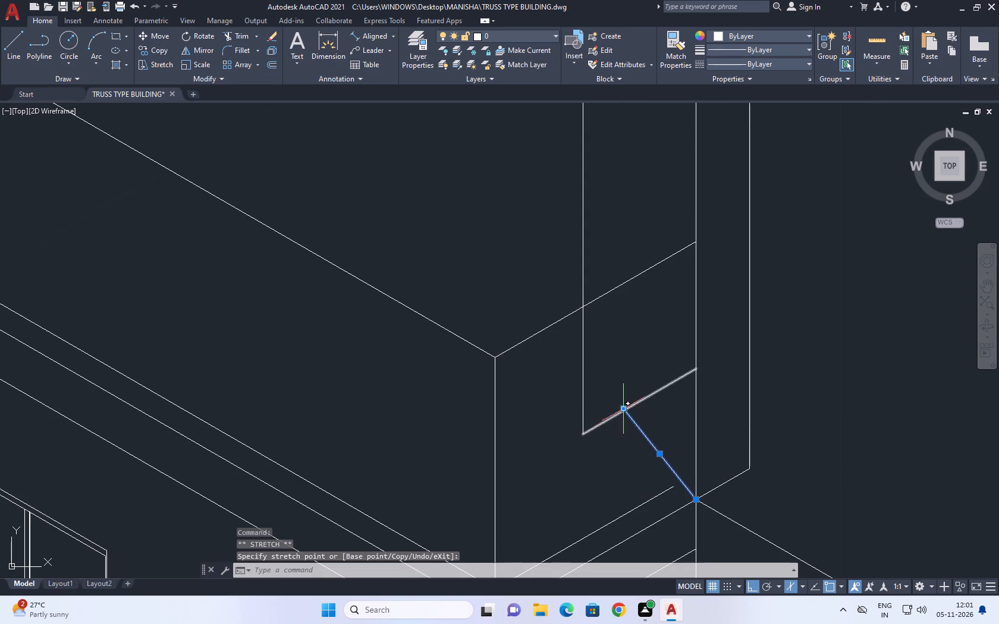
{"action": "left_click", "coordinate": [622, 409]}
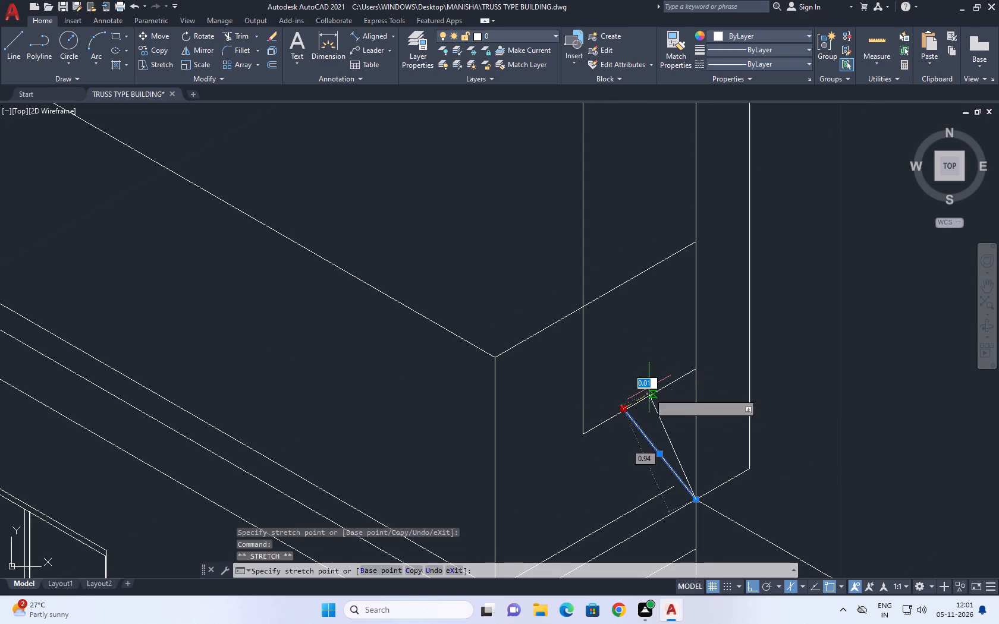
{"action": "left_click", "coordinate": [585, 434]}
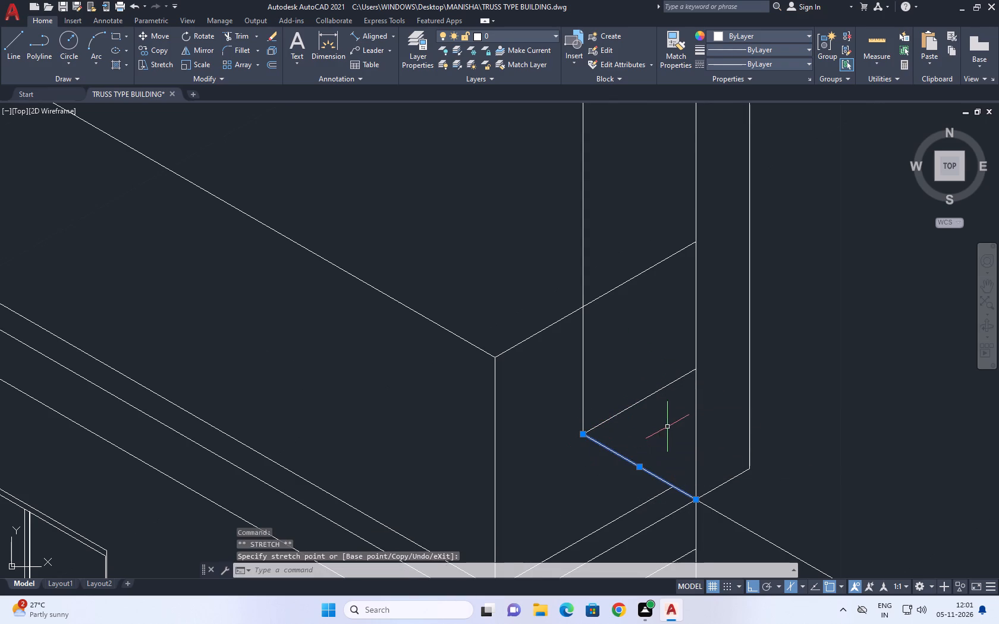
{"action": "middle_click_drag", "start_coordinate": [671, 430], "coordinate": [611, 442]}
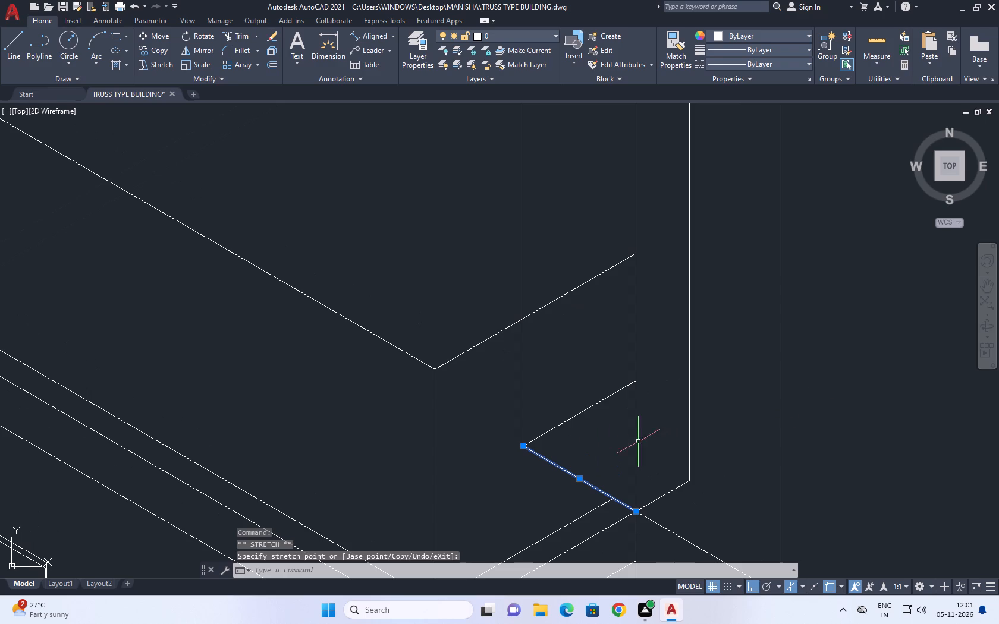
{"action": "right_click_drag", "start_coordinate": [777, 329], "coordinate": [769, 324]}
{"action": "left_click", "coordinate": [816, 226]}
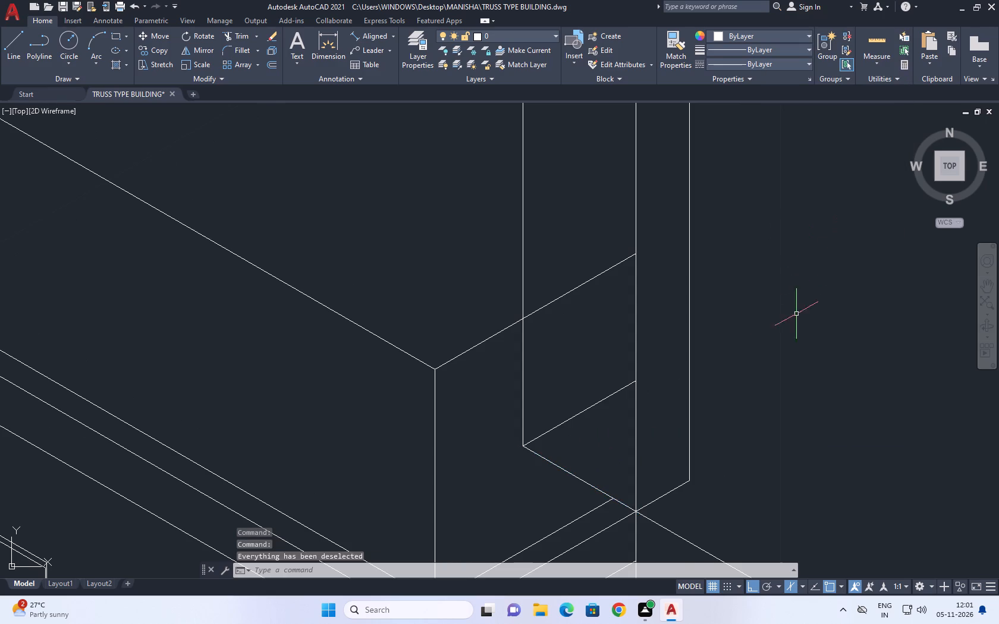
Draw a 3.30 line at 30° from the far end of the short 30° top edge at the raised box's left end.
{"action": "middle_click_drag", "start_coordinate": [795, 319], "coordinate": [789, 338]}
{"action": "scroll", "coordinate": [777, 330], "scroll_direction": "up", "scroll_amount": 1}
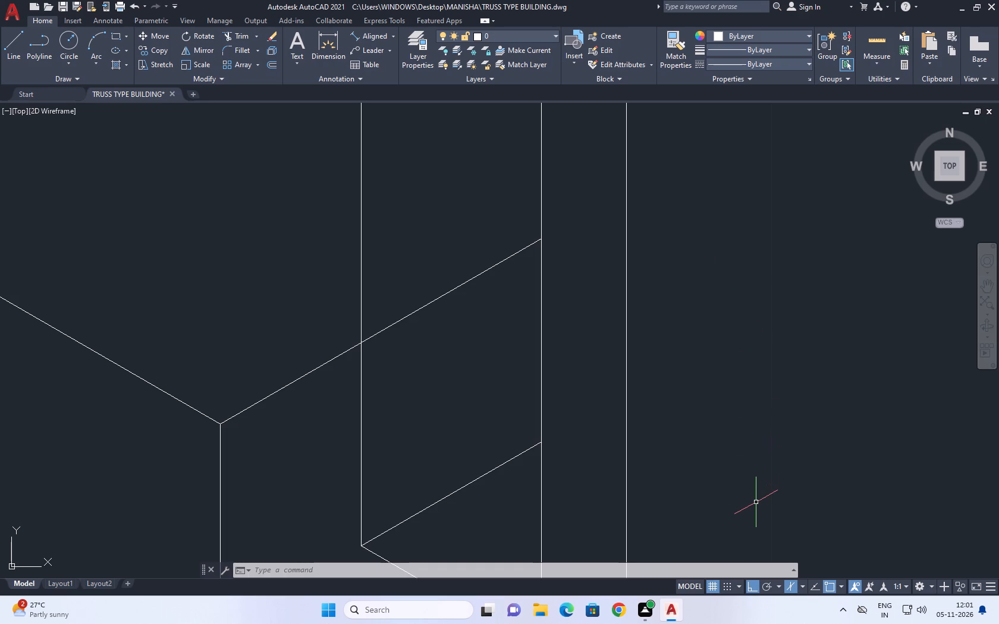
{"action": "middle_click_drag", "start_coordinate": [399, 468], "coordinate": [546, 510]}
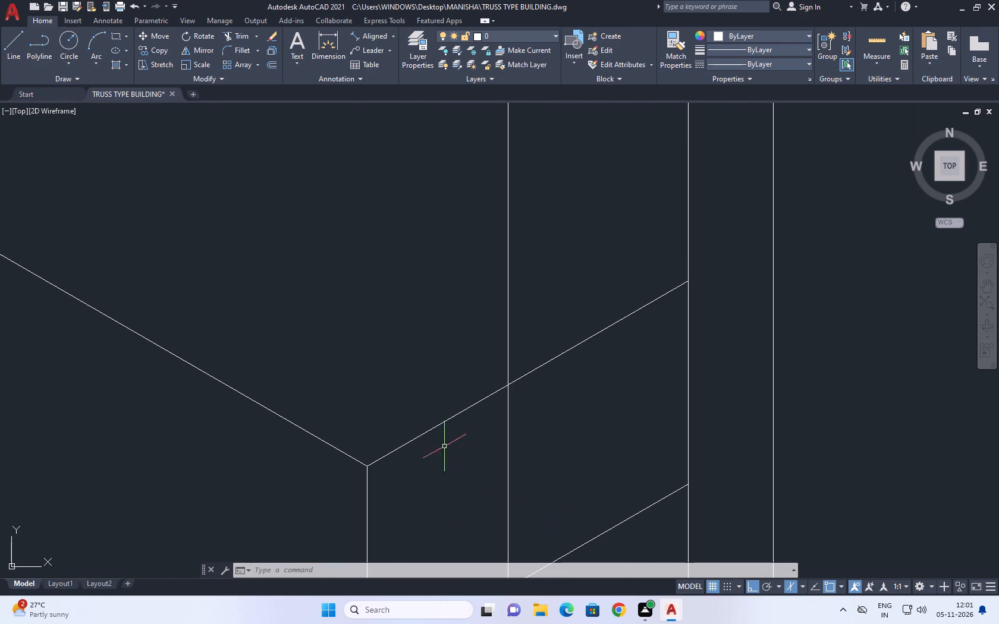
{"action": "middle_click_drag", "start_coordinate": [441, 449], "coordinate": [605, 363]}
{"action": "scroll", "coordinate": [585, 376], "scroll_direction": "down", "scroll_amount": 3}
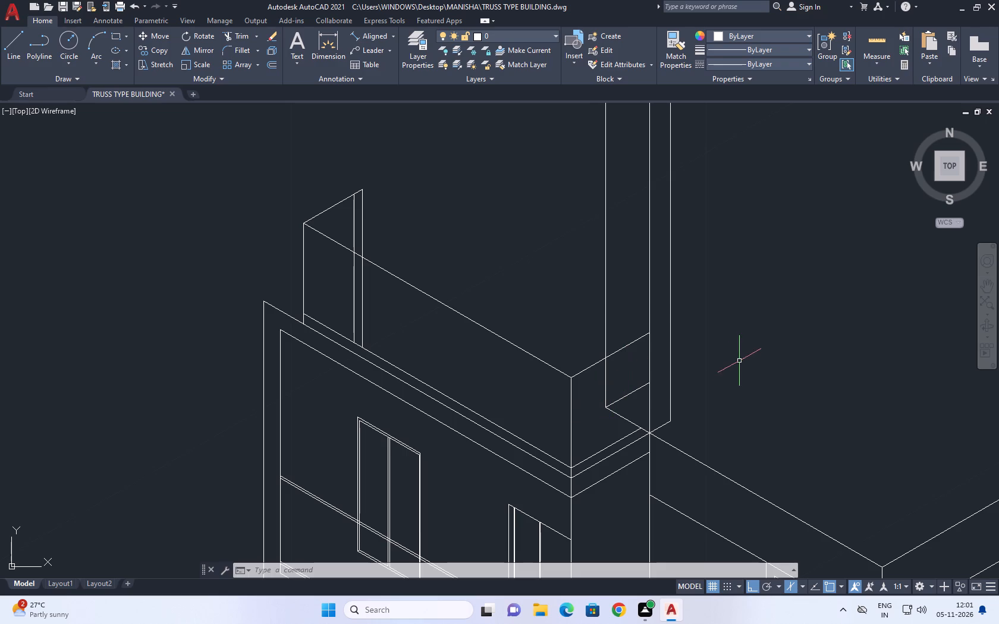
{"action": "middle_click_drag", "start_coordinate": [693, 270], "coordinate": [766, 419]}
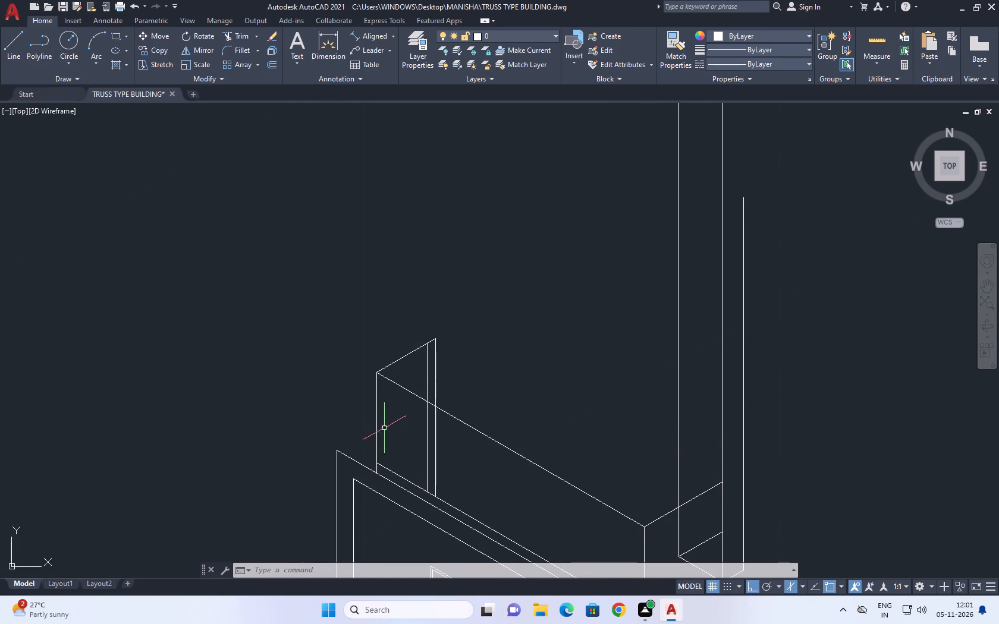
{"action": "middle_click_drag", "start_coordinate": [429, 360], "coordinate": [444, 382]}
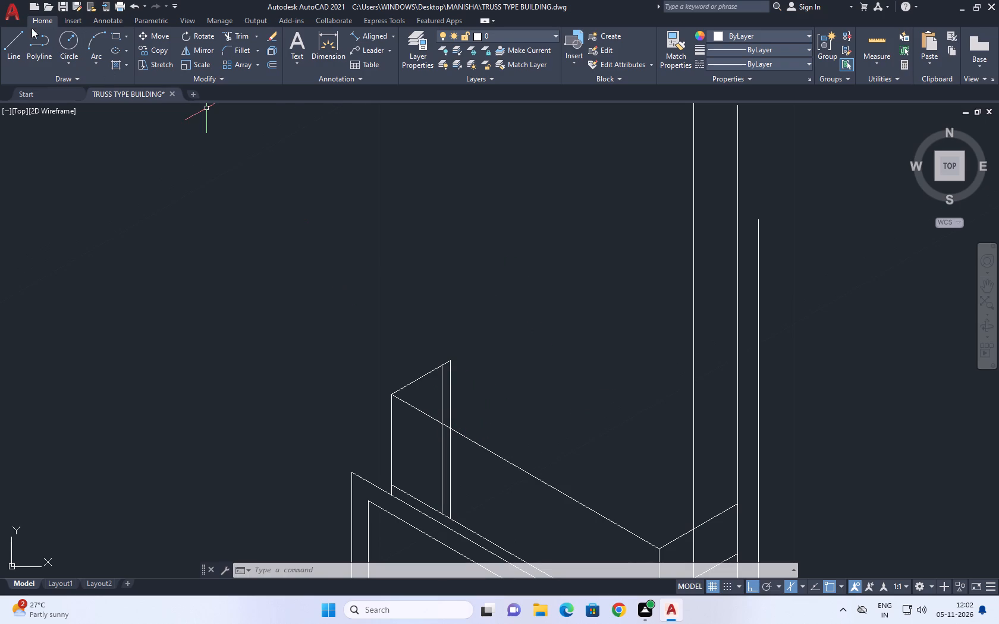
{"action": "left_click", "coordinate": [0, 51]}
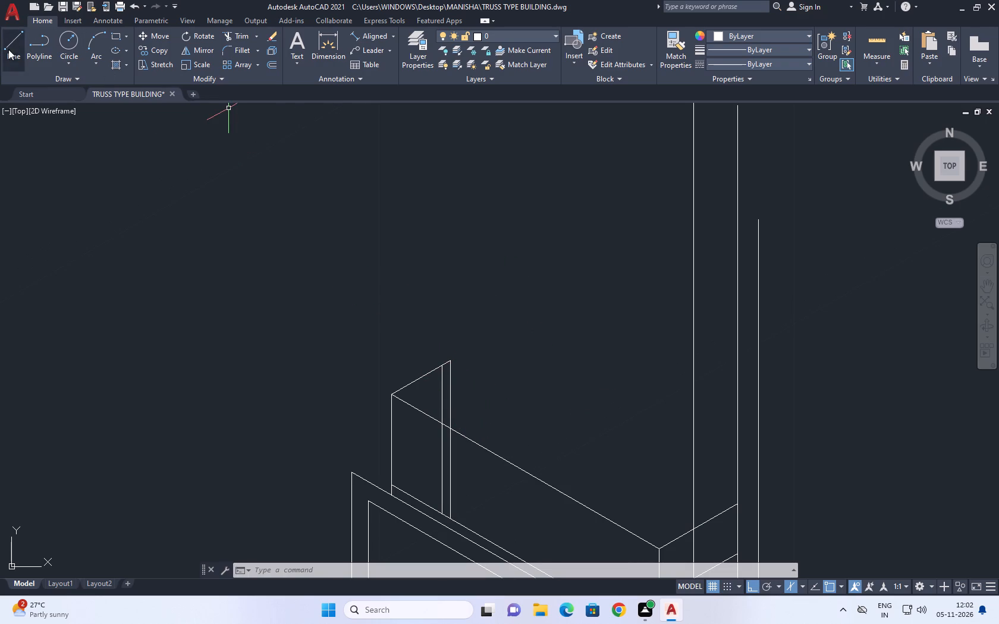
{"action": "left_click", "coordinate": [8, 49]}
{"action": "left_click", "coordinate": [450, 357]}
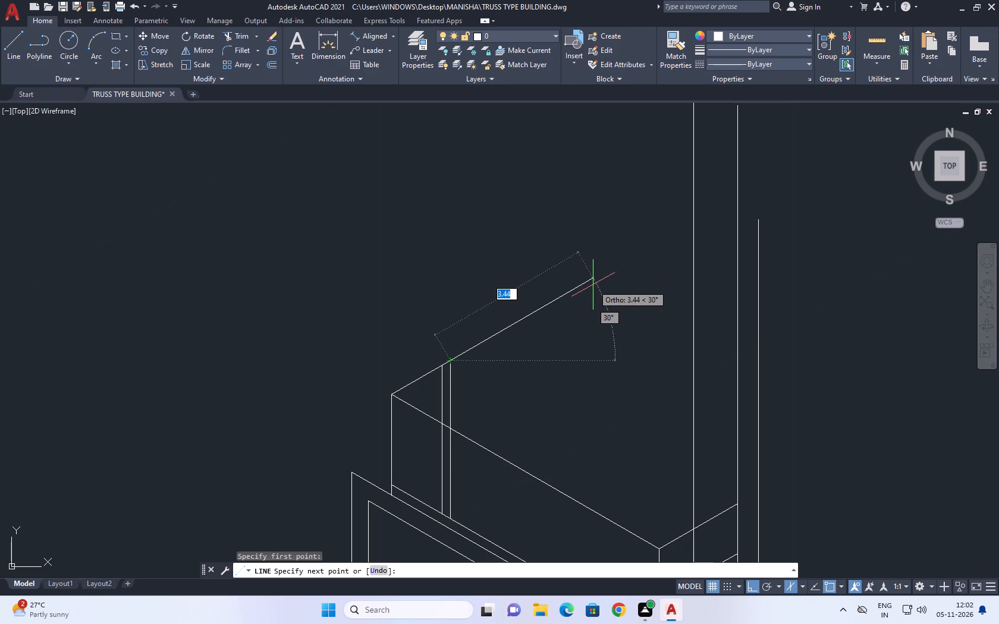
{"action": "type", "text": "3.31"}
{"action": "key", "text": "BackSpace"}
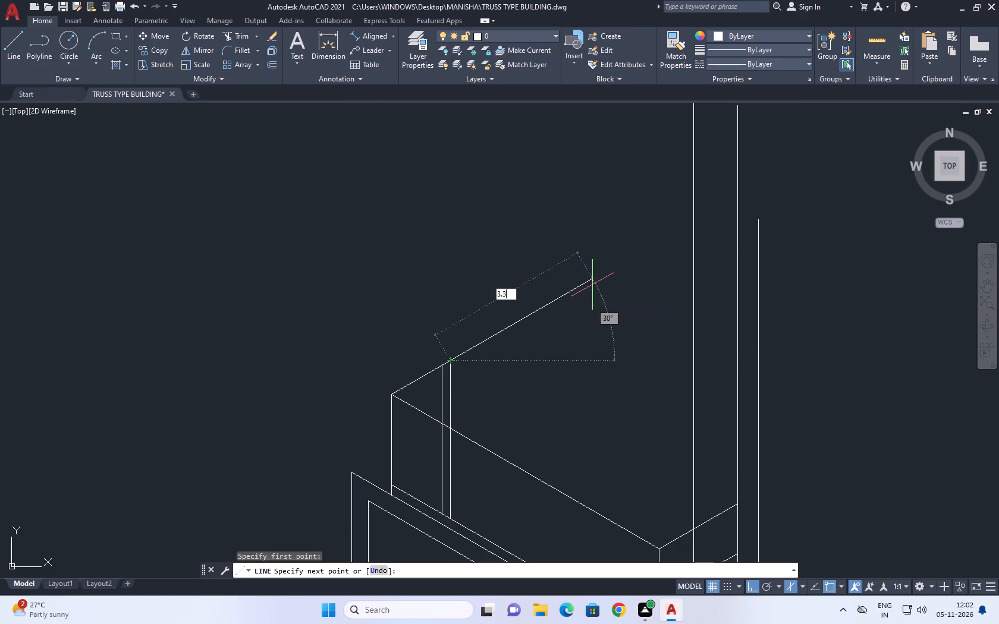
{"action": "key", "text": "0"}
{"action": "key", "text": "Return"}
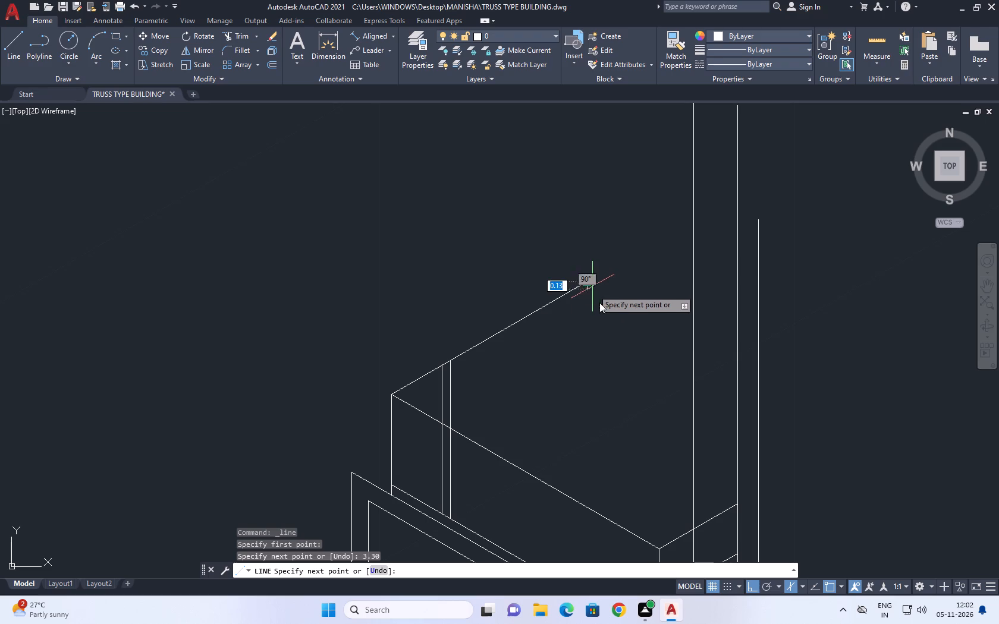
{"action": "key", "text": "space"}
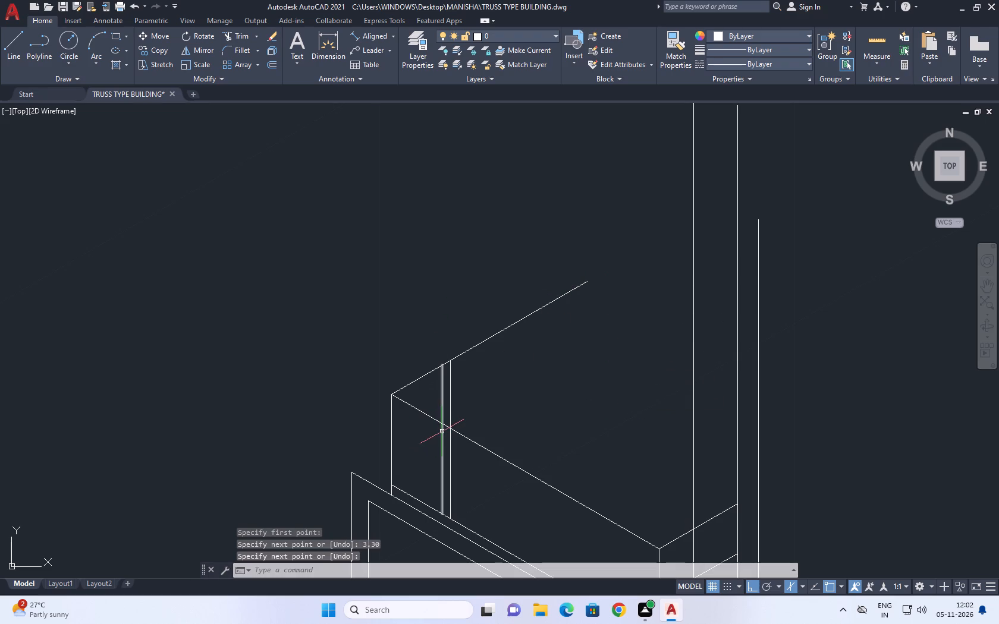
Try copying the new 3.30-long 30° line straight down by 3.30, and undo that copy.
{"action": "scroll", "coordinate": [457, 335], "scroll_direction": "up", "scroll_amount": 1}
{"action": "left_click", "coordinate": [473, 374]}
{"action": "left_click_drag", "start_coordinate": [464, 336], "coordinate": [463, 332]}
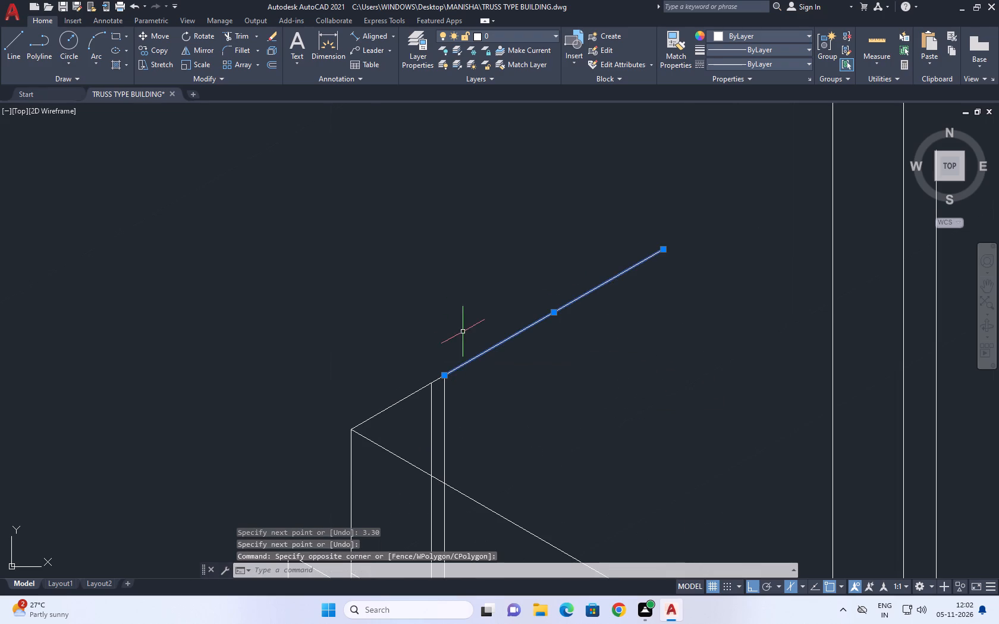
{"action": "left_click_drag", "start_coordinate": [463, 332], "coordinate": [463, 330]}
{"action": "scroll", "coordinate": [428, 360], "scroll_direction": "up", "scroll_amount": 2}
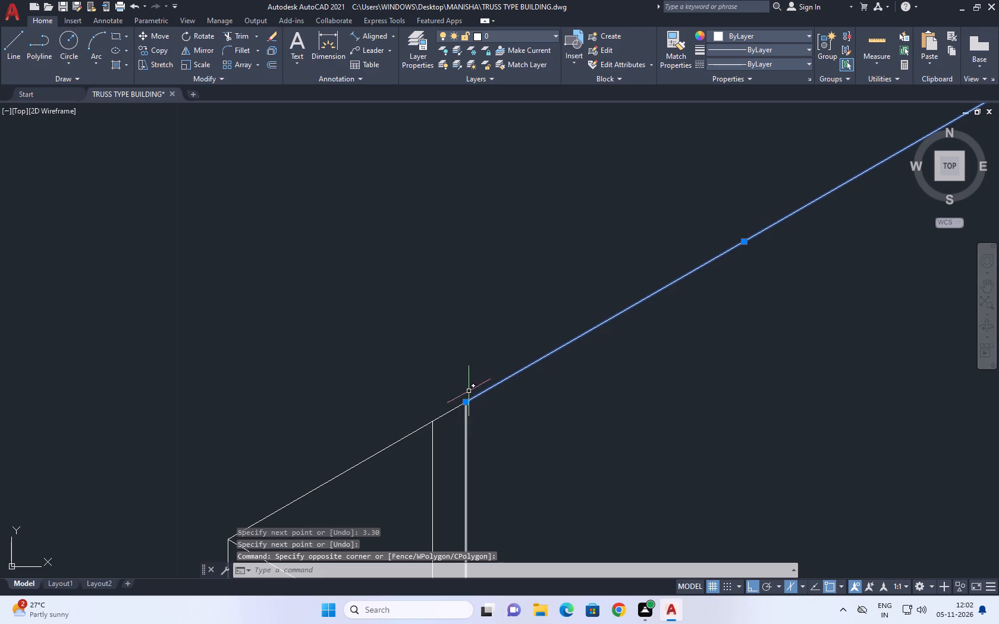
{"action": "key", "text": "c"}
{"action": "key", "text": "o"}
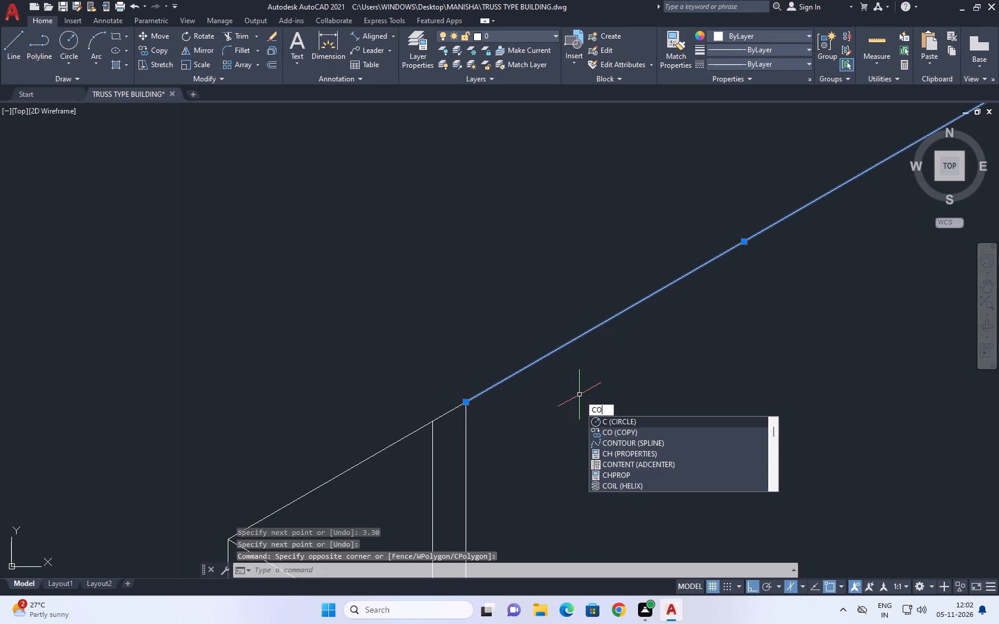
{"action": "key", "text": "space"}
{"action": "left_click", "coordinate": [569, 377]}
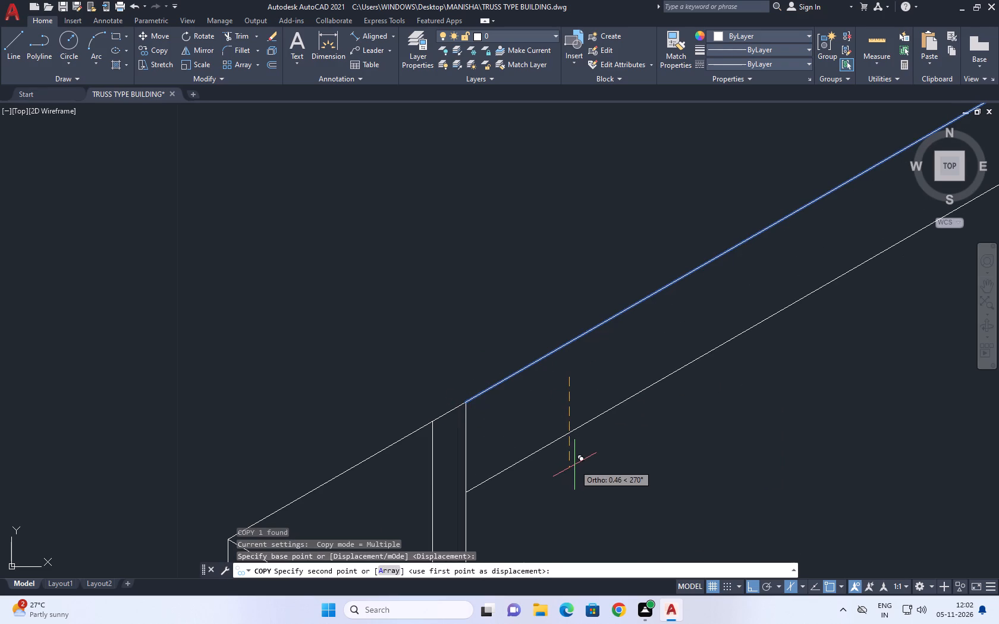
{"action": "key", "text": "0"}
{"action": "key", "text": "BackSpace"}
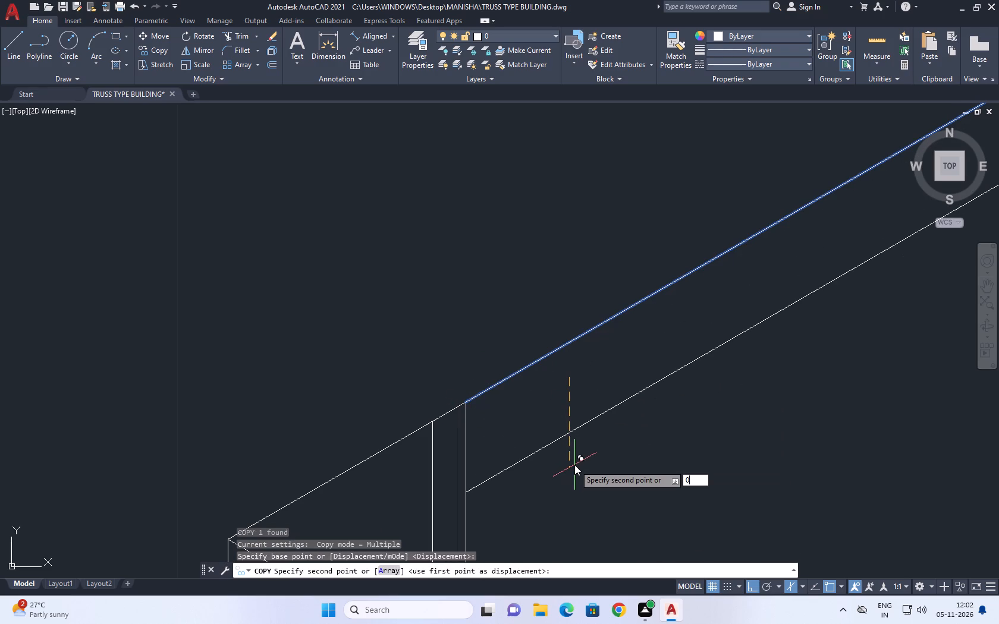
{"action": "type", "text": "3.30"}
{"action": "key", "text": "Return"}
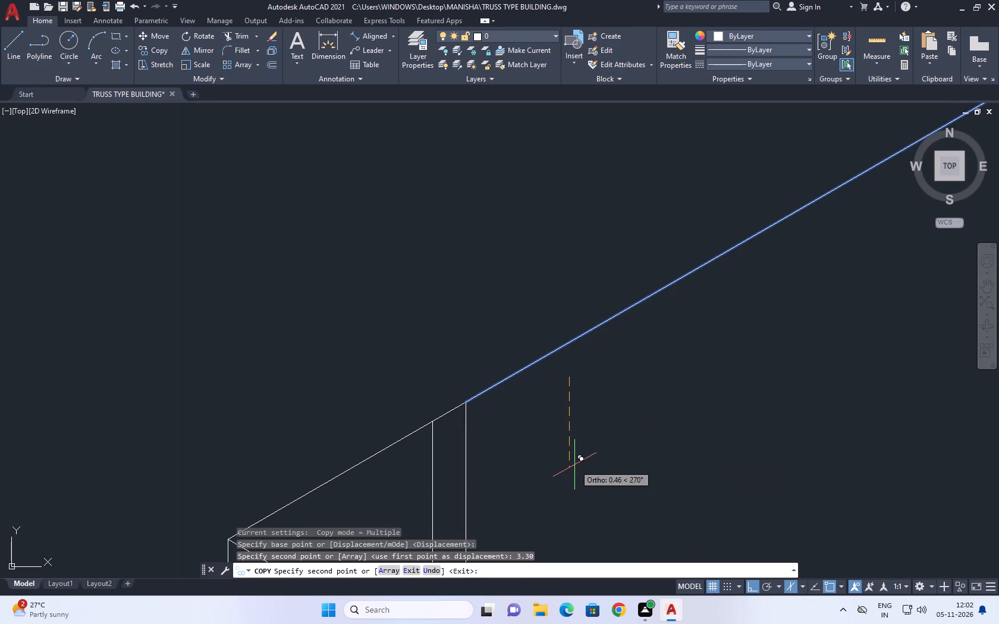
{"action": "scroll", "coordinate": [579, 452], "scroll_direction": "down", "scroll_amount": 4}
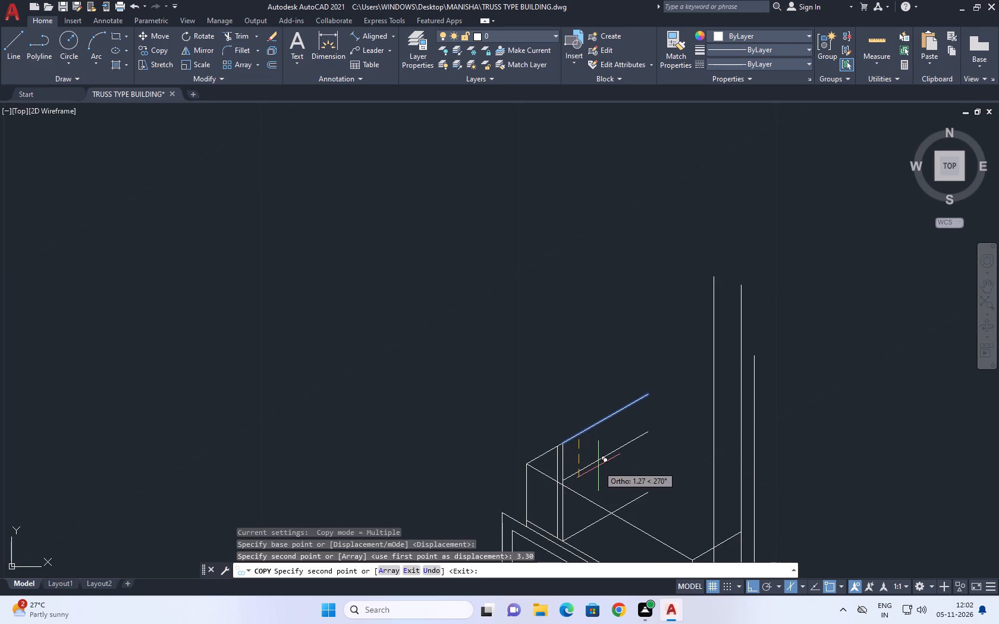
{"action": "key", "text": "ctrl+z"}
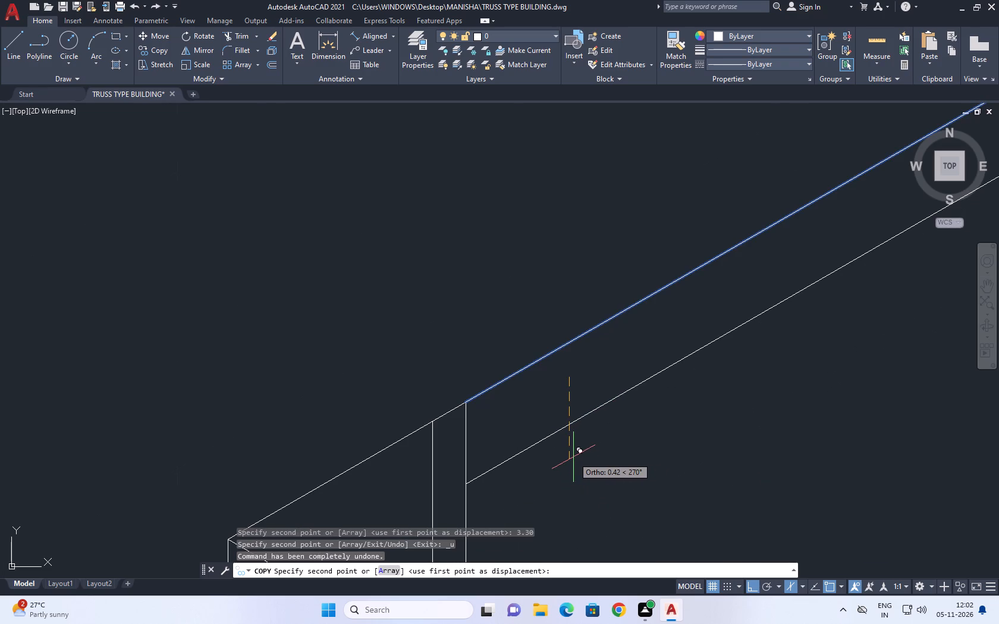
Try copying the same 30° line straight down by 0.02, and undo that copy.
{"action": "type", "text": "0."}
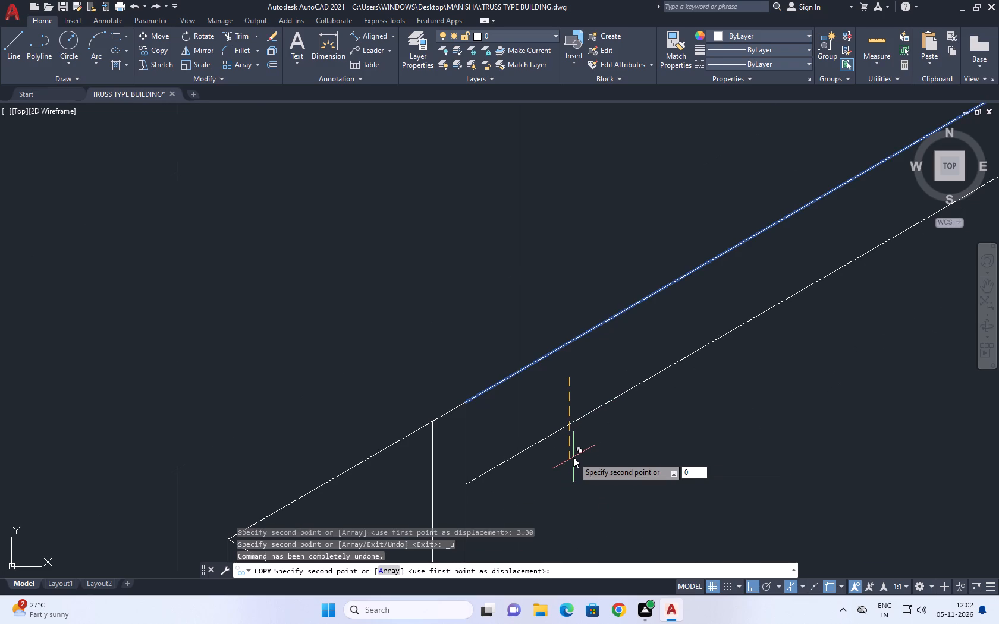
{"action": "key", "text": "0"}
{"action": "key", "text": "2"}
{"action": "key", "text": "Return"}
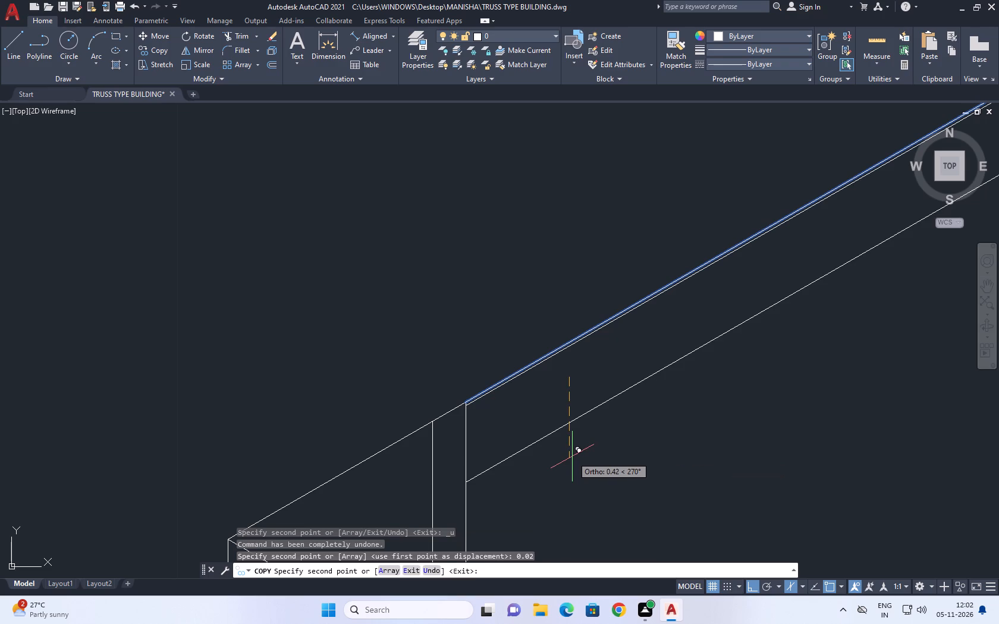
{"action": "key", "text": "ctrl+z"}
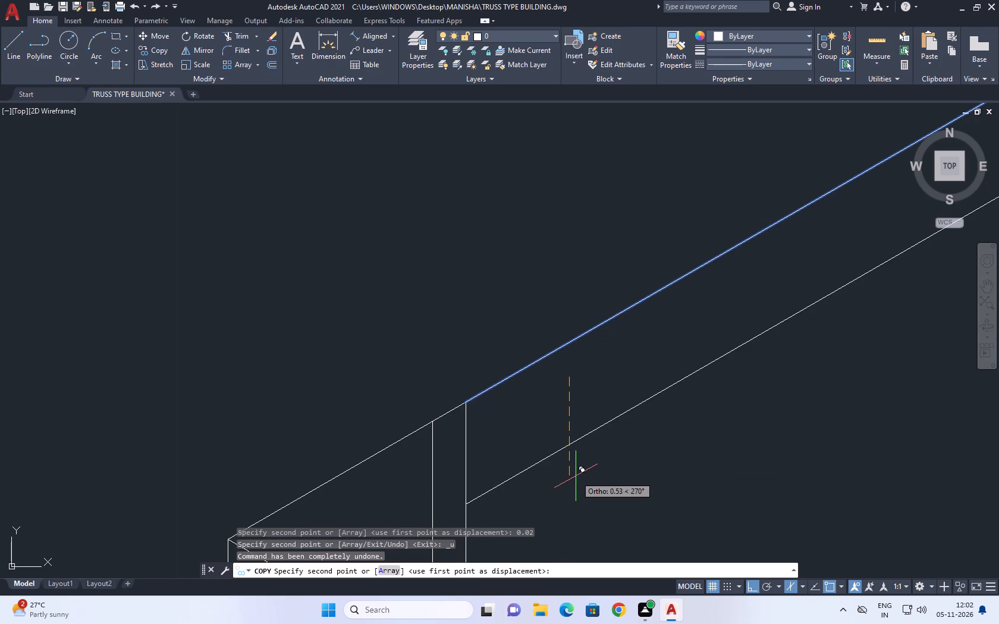
Copy the 3.30-long 30° line straight down by 0.226 to form a parallel pair.
{"action": "type", "text": "0."}
{"action": "key", "text": "2"}
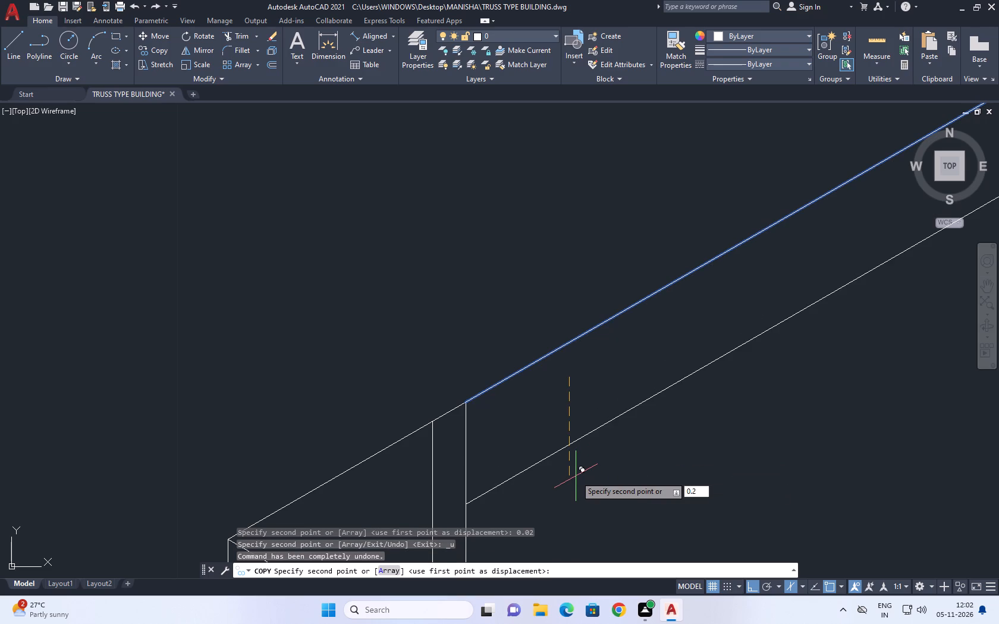
{"action": "type", "text": "26"}
{"action": "key", "text": "Return"}
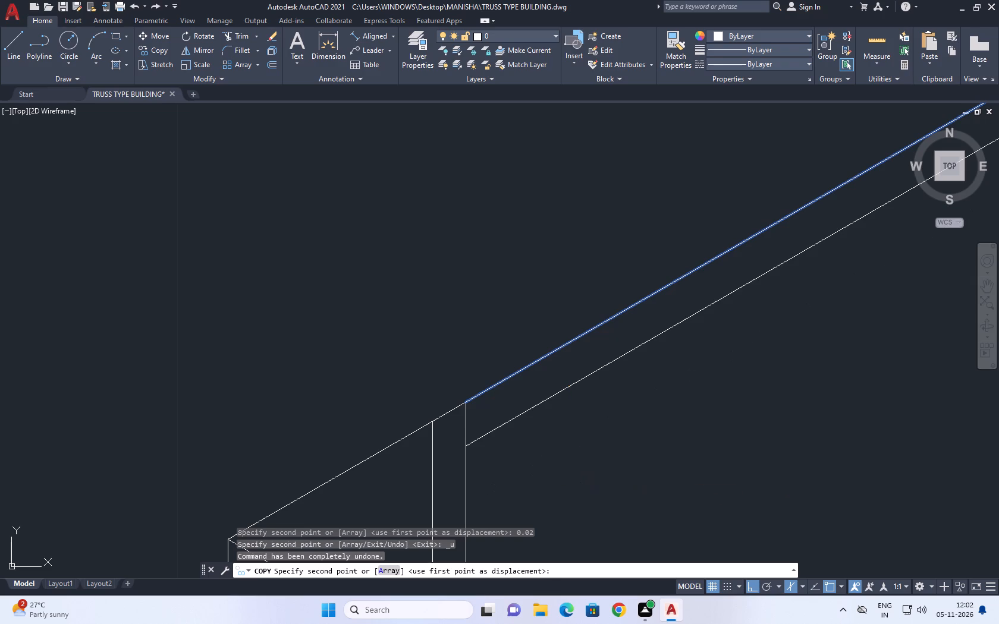
{"action": "scroll", "coordinate": [601, 465], "scroll_direction": "down", "scroll_amount": 4}
{"action": "middle_click_drag", "start_coordinate": [663, 454], "coordinate": [586, 428]}
{"action": "key", "text": "space"}
{"action": "middle_click_drag", "start_coordinate": [636, 441], "coordinate": [692, 267]}
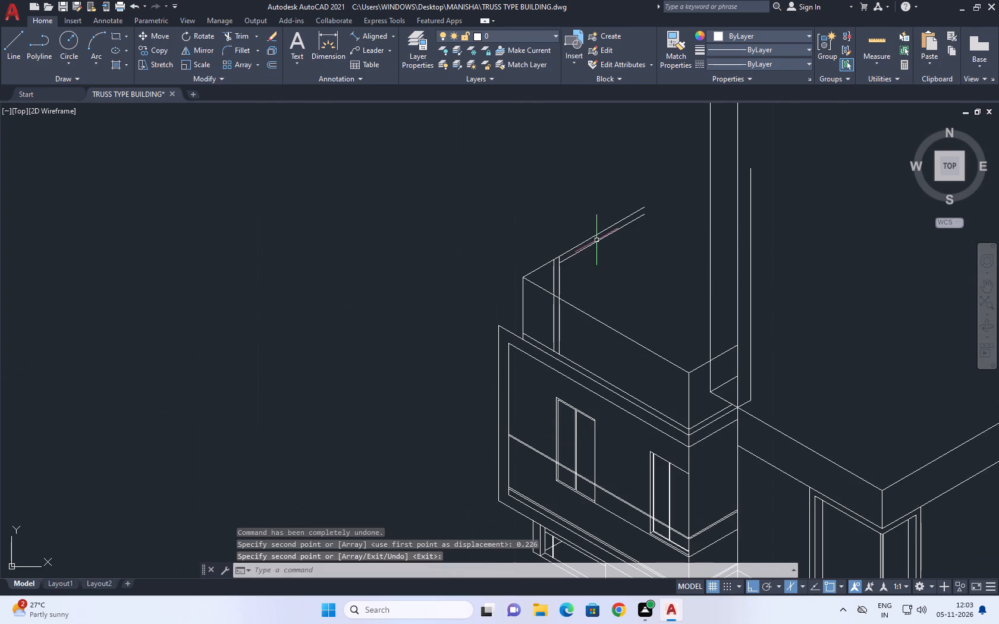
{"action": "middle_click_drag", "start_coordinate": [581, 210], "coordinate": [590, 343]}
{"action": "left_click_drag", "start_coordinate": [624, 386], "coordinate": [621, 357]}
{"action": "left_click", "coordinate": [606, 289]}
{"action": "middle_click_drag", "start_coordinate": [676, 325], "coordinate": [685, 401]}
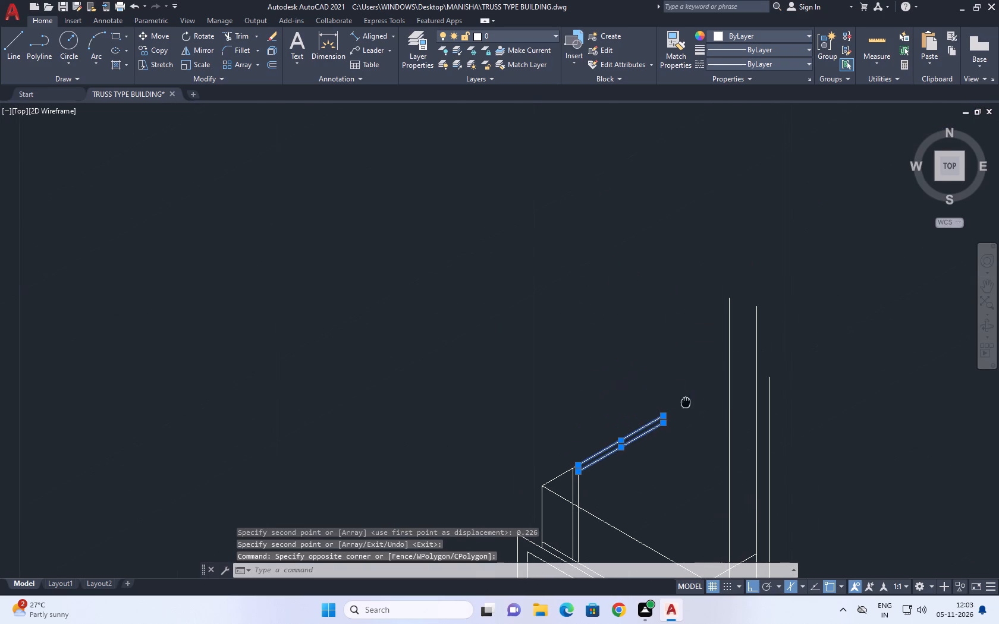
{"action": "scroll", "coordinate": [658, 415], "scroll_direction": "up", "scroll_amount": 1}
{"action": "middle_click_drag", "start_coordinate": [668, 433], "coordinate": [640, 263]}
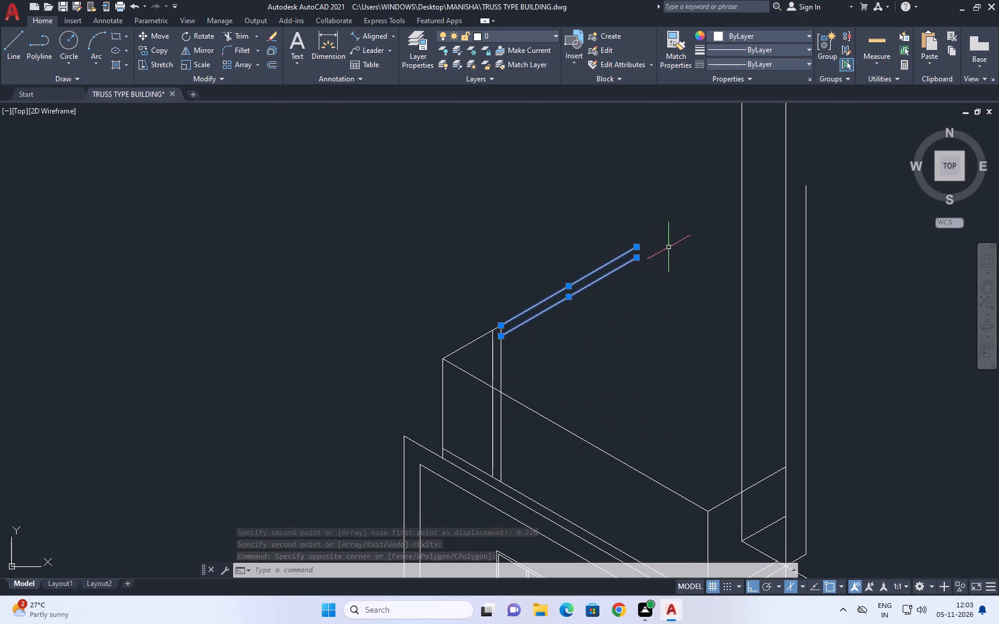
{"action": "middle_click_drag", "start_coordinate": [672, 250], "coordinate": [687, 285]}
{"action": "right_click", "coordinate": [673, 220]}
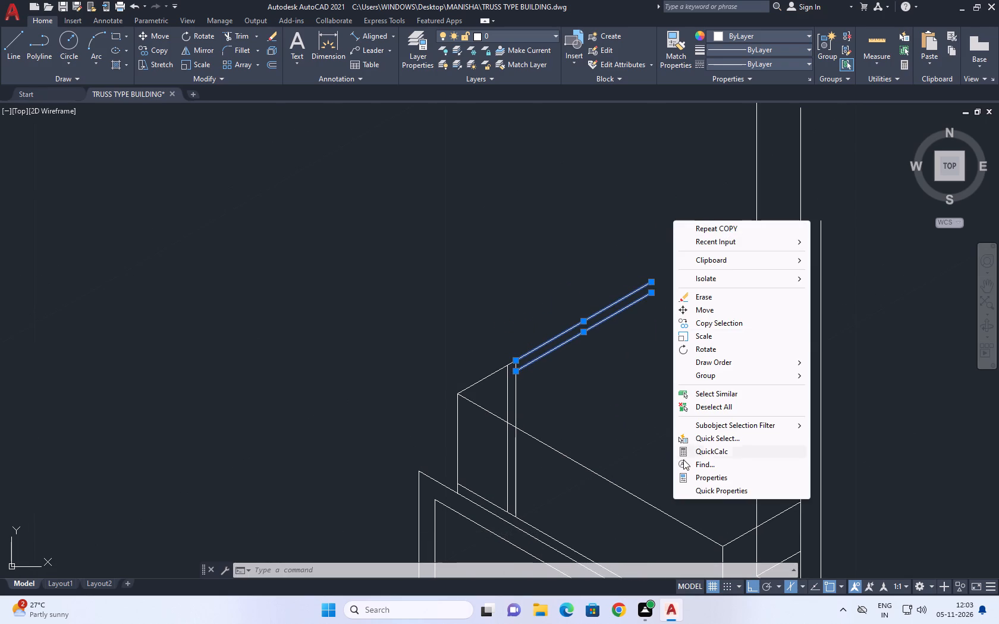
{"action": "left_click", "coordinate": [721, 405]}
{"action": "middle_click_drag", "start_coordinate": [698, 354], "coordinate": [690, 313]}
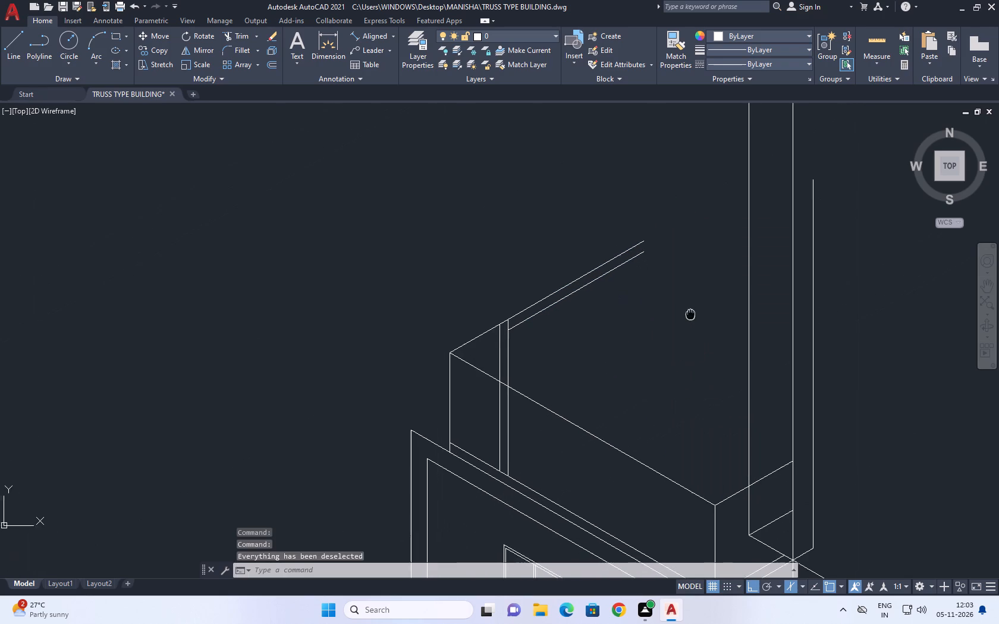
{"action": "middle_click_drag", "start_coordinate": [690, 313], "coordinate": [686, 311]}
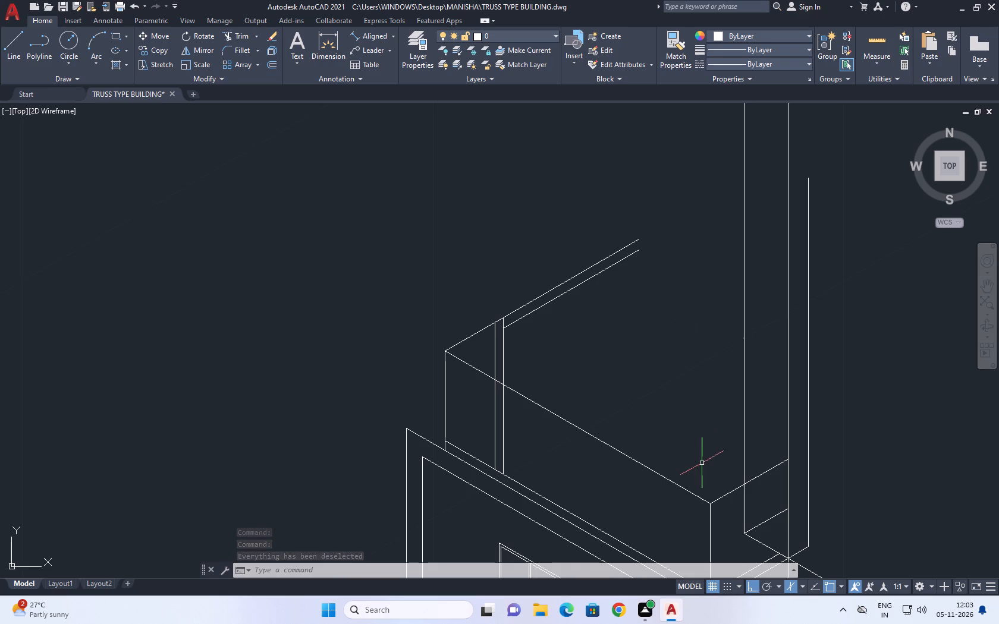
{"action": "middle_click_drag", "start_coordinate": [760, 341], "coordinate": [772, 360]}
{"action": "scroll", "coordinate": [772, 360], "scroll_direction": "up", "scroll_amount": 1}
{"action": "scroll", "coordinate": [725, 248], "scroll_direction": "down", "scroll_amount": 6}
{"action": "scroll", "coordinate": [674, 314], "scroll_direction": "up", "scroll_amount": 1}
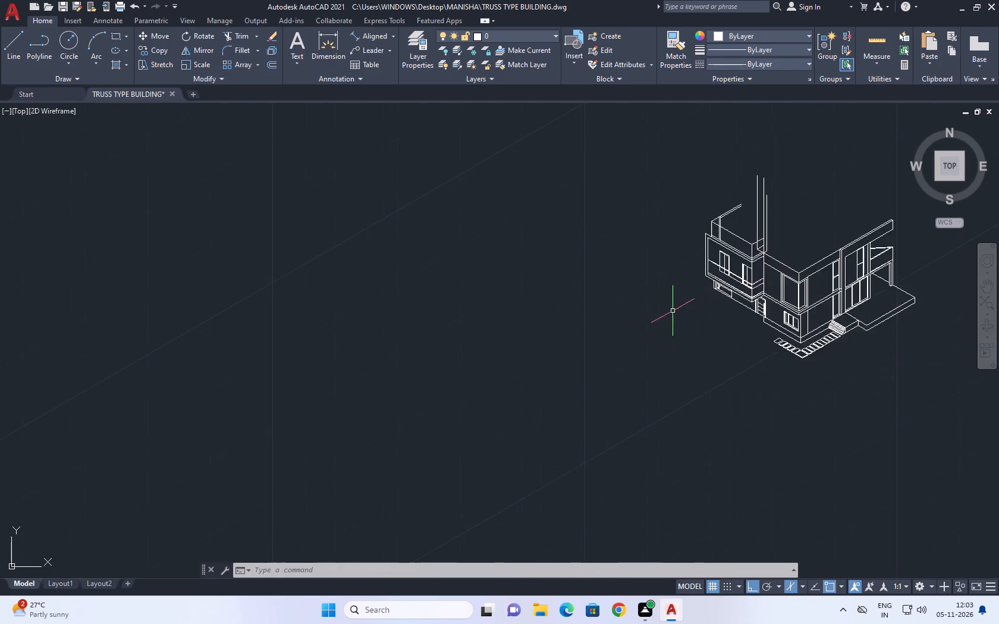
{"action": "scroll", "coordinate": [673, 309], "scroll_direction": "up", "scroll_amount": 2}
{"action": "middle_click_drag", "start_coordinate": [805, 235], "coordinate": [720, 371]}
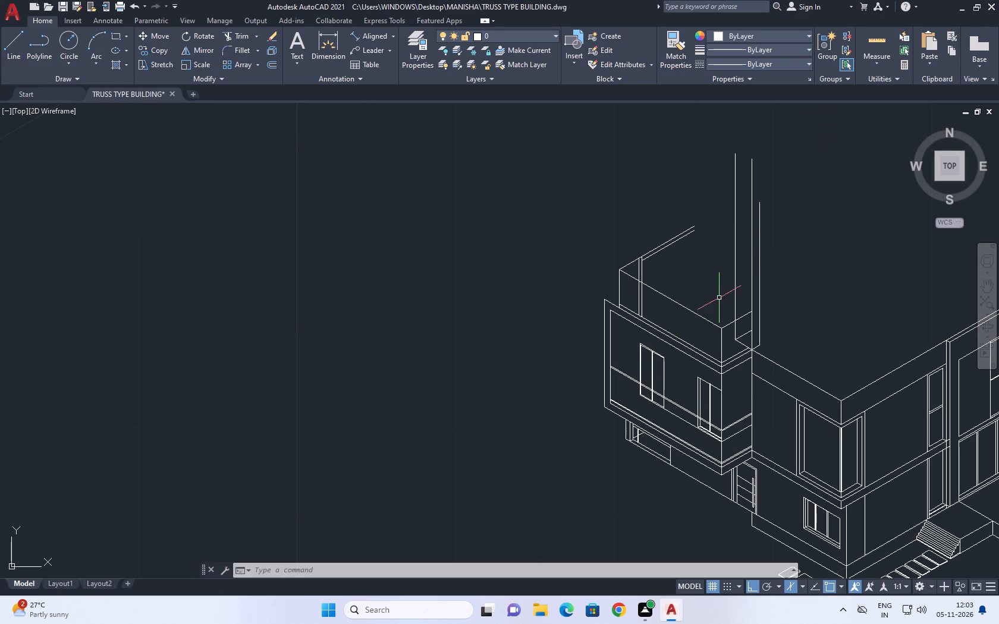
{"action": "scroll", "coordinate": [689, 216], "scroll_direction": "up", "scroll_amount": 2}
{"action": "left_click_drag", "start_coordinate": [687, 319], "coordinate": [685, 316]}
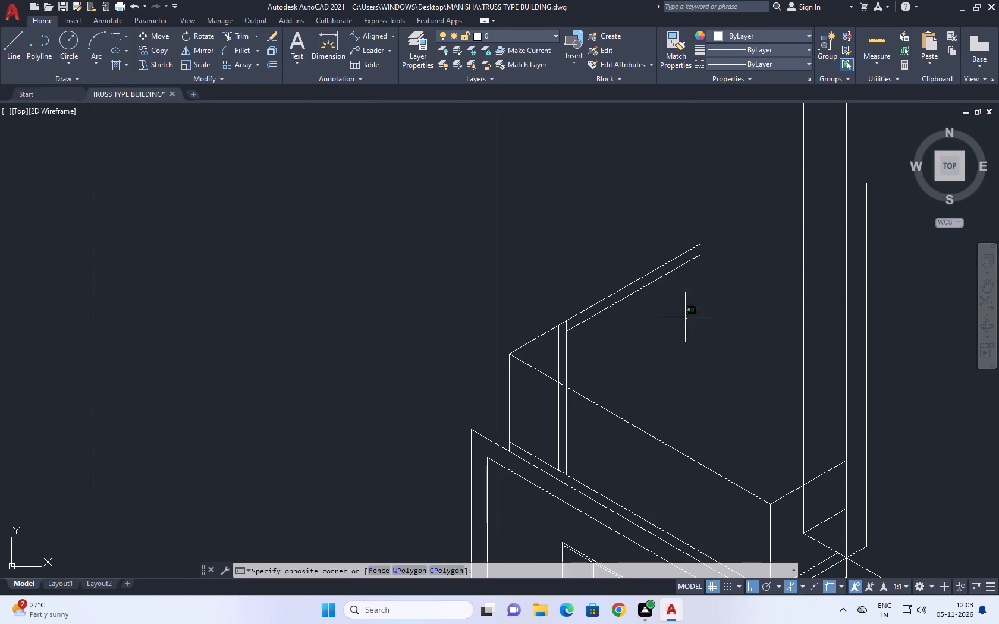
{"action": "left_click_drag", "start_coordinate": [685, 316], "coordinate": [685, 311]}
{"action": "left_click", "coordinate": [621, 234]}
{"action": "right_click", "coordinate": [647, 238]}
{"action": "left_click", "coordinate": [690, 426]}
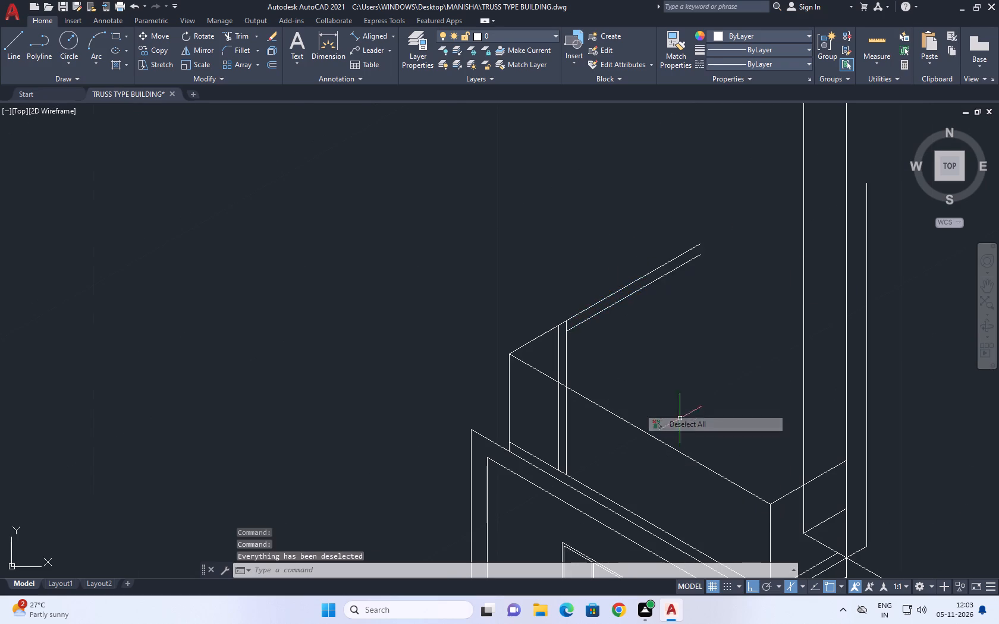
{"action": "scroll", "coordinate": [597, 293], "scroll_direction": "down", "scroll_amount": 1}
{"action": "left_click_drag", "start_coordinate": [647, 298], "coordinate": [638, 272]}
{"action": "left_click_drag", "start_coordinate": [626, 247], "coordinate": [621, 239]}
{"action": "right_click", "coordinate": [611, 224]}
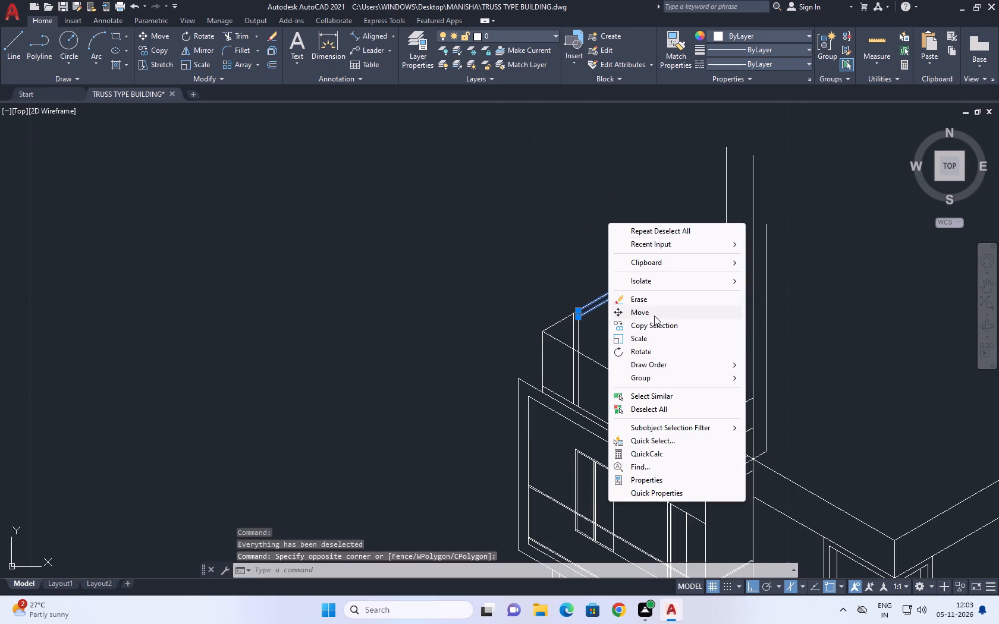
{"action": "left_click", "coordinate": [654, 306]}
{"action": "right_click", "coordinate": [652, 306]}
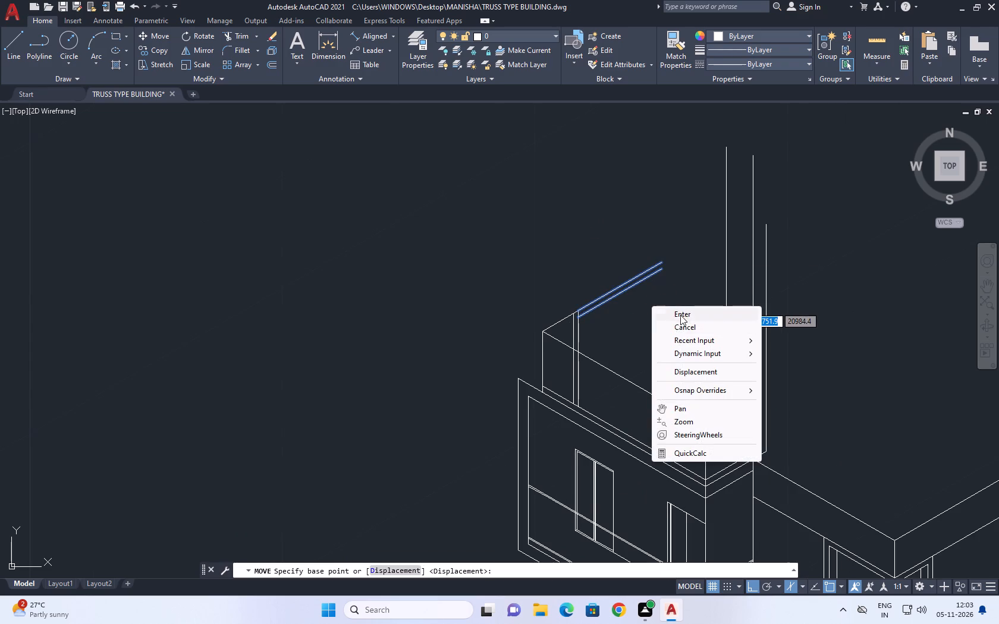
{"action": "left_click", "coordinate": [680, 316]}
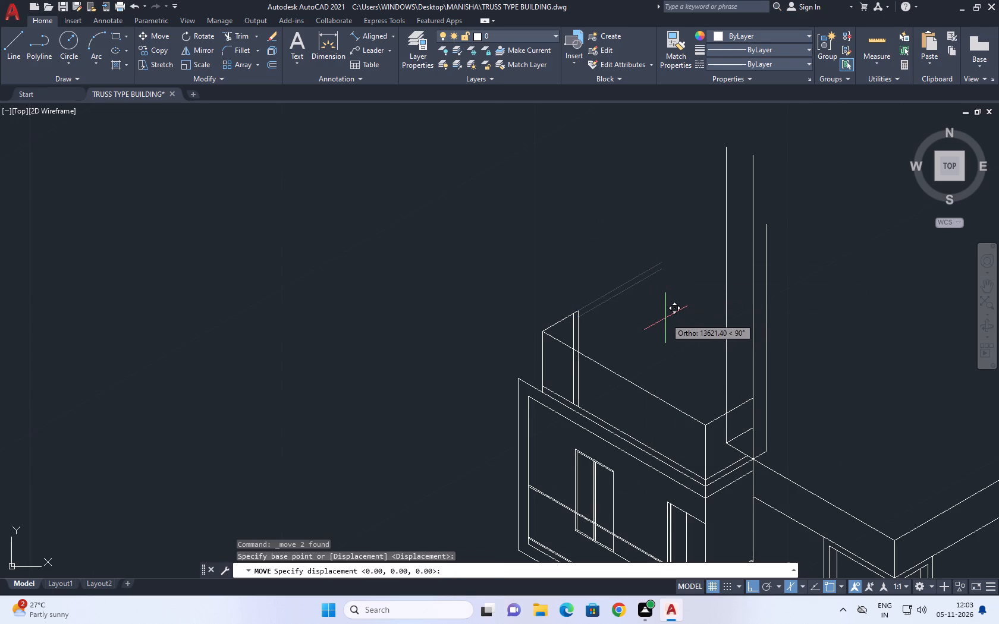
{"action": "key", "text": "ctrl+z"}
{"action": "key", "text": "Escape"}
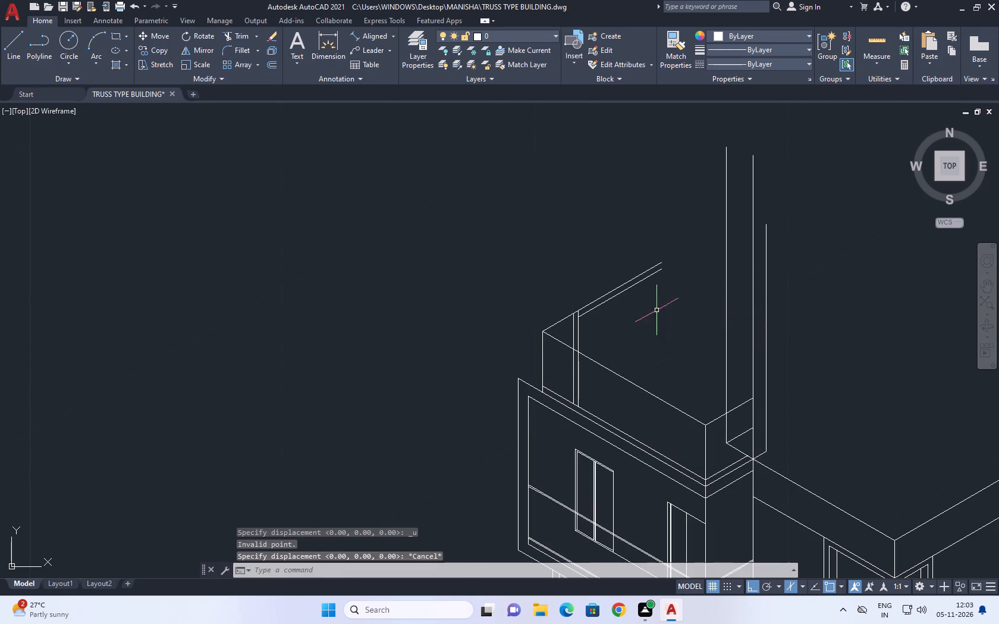
Erase the parallel pair of 3.30-long 30° lines at the raised box's rear edge.
{"action": "left_click", "coordinate": [648, 290]}
{"action": "left_click", "coordinate": [626, 246]}
{"action": "key", "text": "Delete"}
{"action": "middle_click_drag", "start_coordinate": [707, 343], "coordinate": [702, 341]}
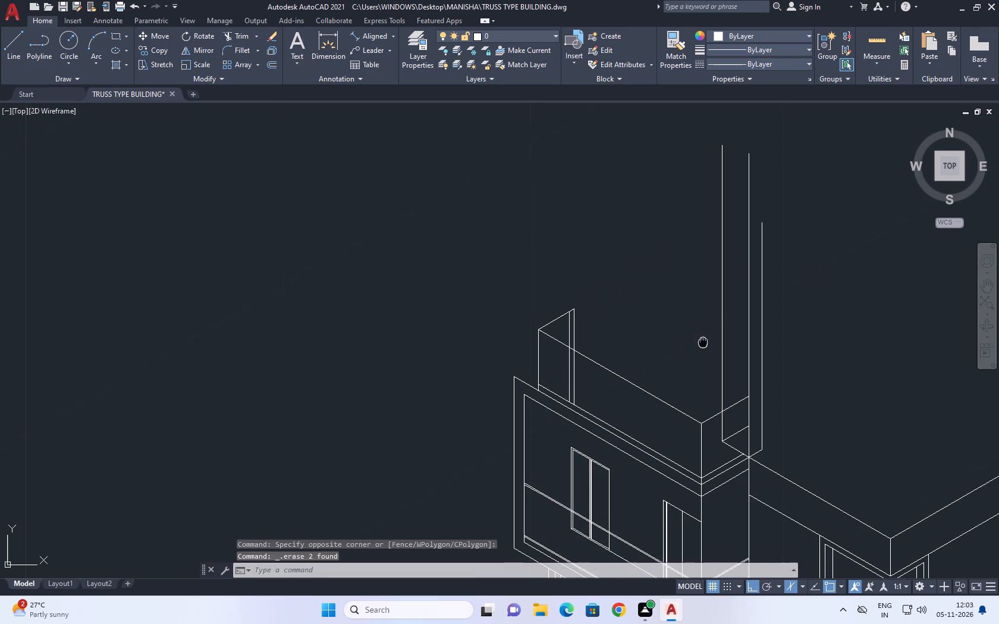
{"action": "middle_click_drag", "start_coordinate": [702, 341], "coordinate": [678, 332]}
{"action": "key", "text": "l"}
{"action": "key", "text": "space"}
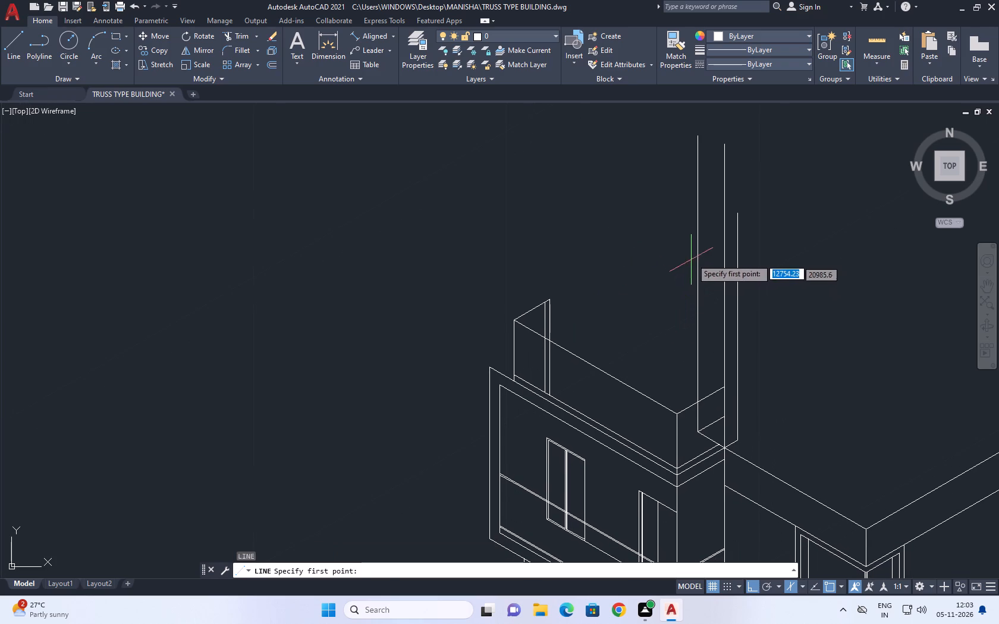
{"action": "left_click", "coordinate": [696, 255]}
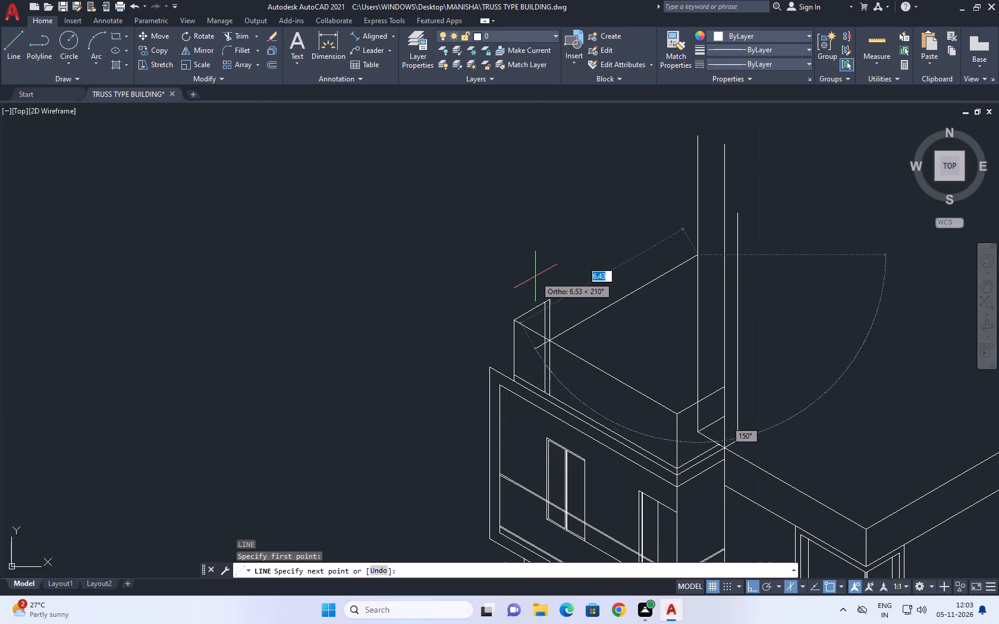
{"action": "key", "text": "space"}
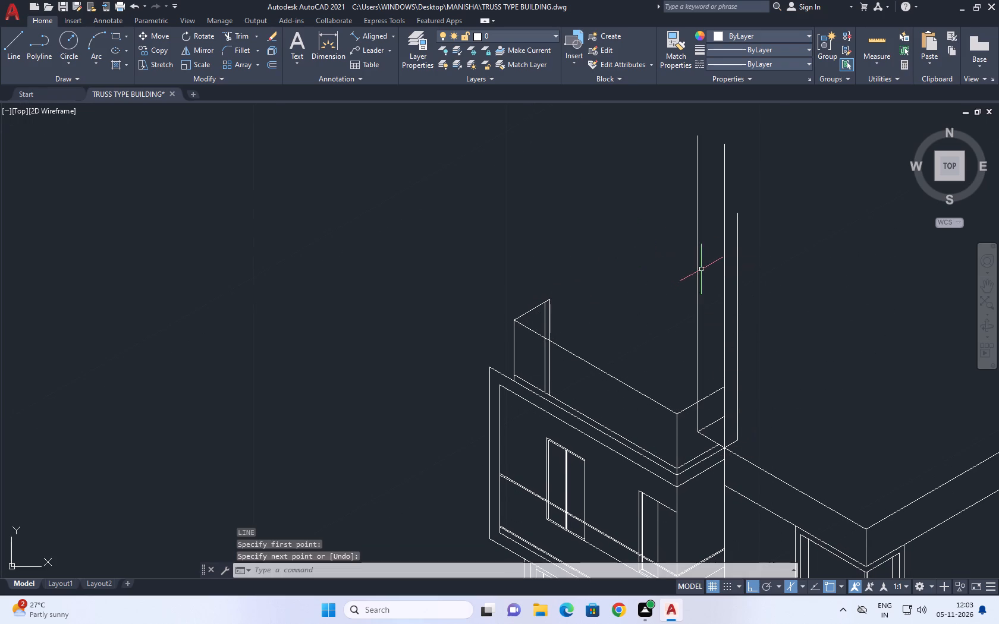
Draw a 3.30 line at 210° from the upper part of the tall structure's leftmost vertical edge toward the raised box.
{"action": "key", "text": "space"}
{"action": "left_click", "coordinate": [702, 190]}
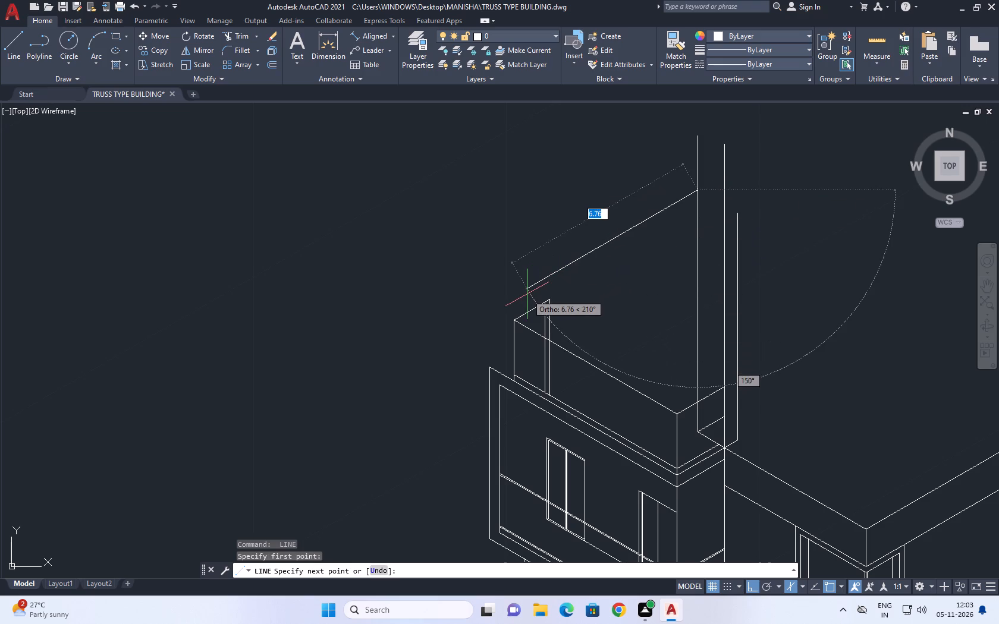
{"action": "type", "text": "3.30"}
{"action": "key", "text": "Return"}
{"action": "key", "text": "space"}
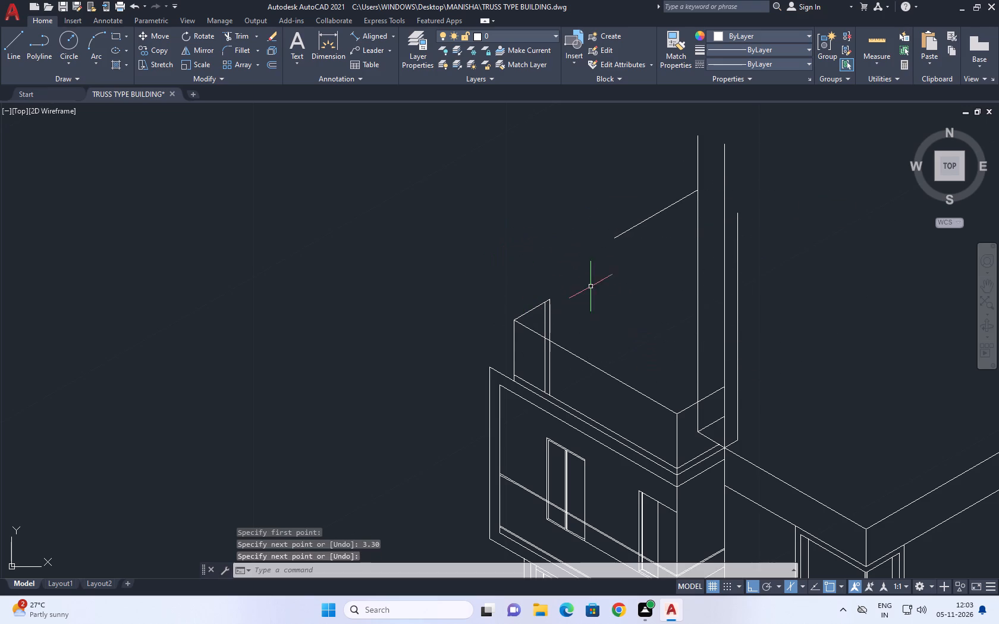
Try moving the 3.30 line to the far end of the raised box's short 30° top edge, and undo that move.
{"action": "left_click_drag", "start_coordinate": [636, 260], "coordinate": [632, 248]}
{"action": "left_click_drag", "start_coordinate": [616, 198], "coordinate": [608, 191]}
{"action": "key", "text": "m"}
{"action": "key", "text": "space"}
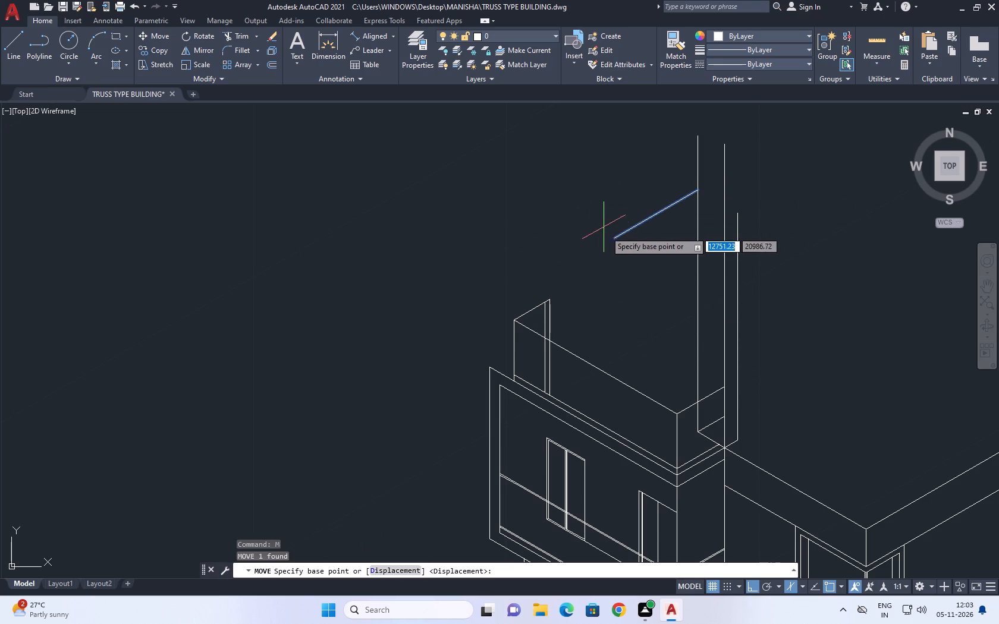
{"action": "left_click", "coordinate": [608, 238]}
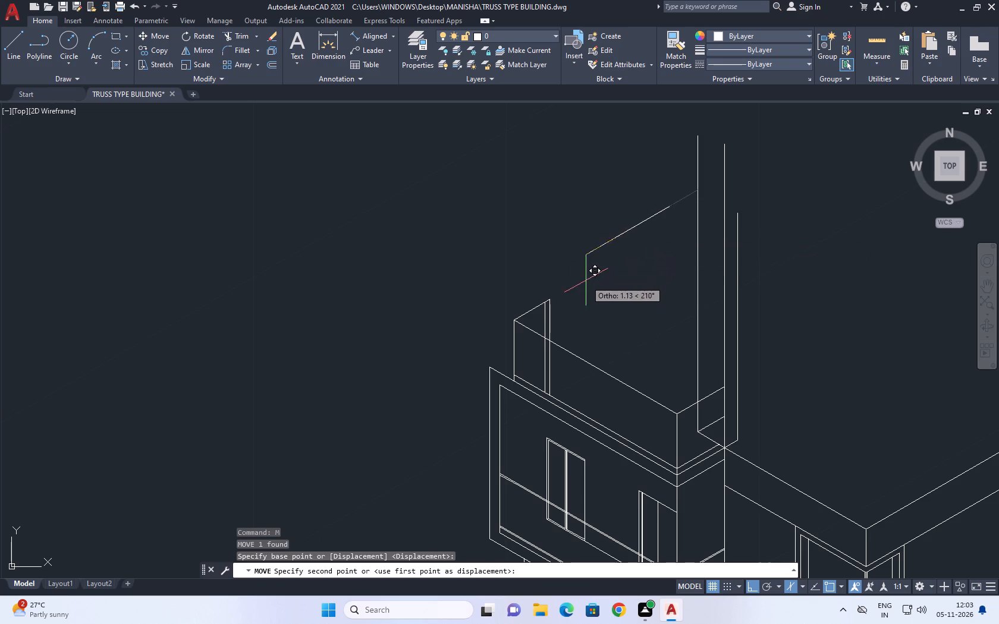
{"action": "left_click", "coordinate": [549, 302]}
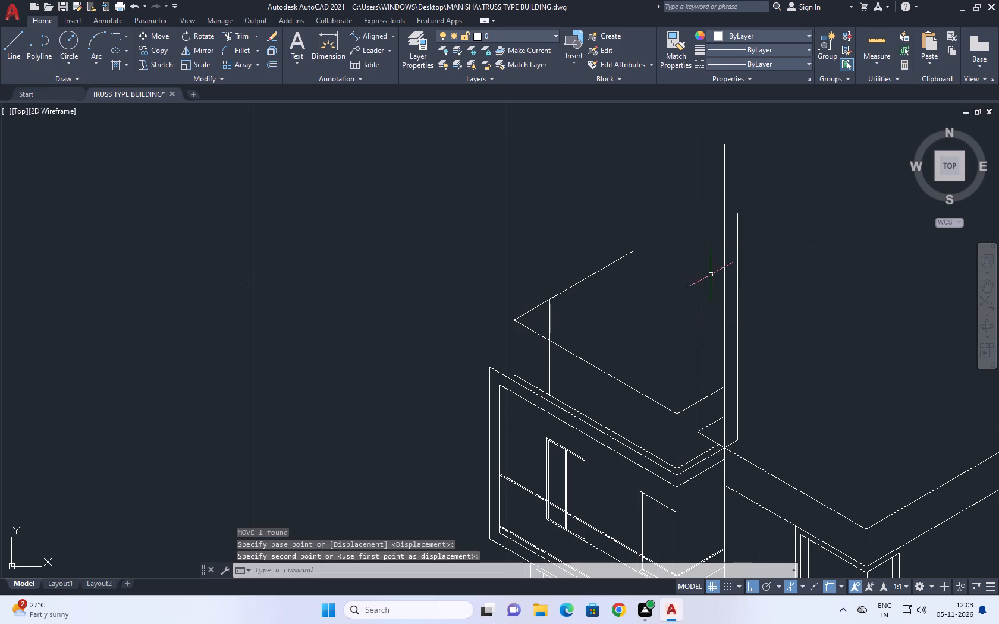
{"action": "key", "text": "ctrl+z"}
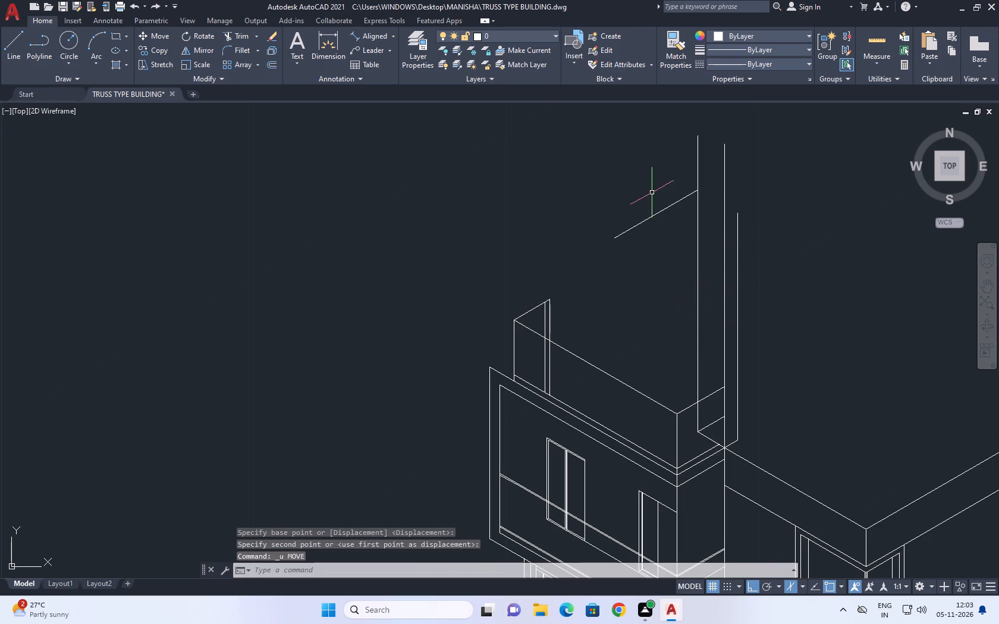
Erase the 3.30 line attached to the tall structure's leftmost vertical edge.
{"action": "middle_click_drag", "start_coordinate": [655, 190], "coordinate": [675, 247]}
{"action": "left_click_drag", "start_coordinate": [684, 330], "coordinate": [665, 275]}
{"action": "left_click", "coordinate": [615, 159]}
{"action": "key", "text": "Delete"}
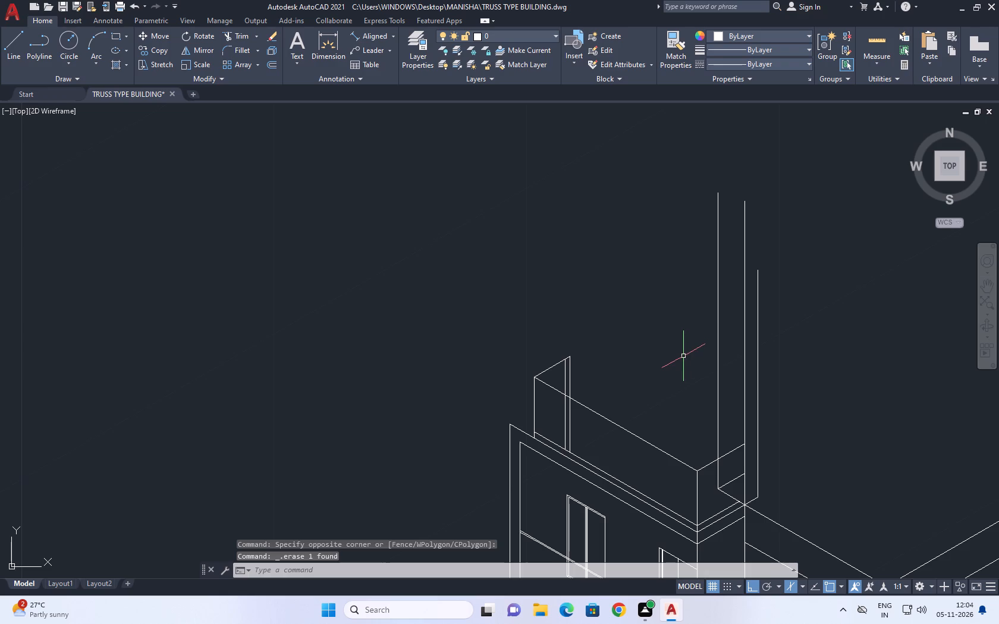
Copy the two closely spaced vertical lines at the raised box's short top edge along 30° toward the tall structure.
{"action": "middle_click_drag", "start_coordinate": [623, 384], "coordinate": [598, 386]}
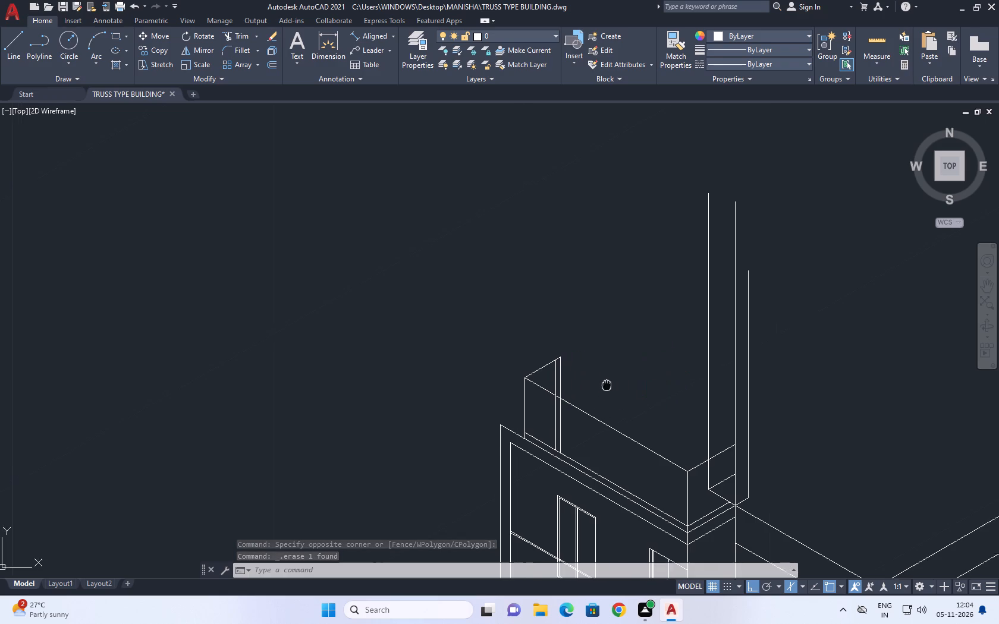
{"action": "middle_click_drag", "start_coordinate": [598, 386], "coordinate": [548, 368]}
{"action": "scroll", "coordinate": [464, 379], "scroll_direction": "up", "scroll_amount": 3}
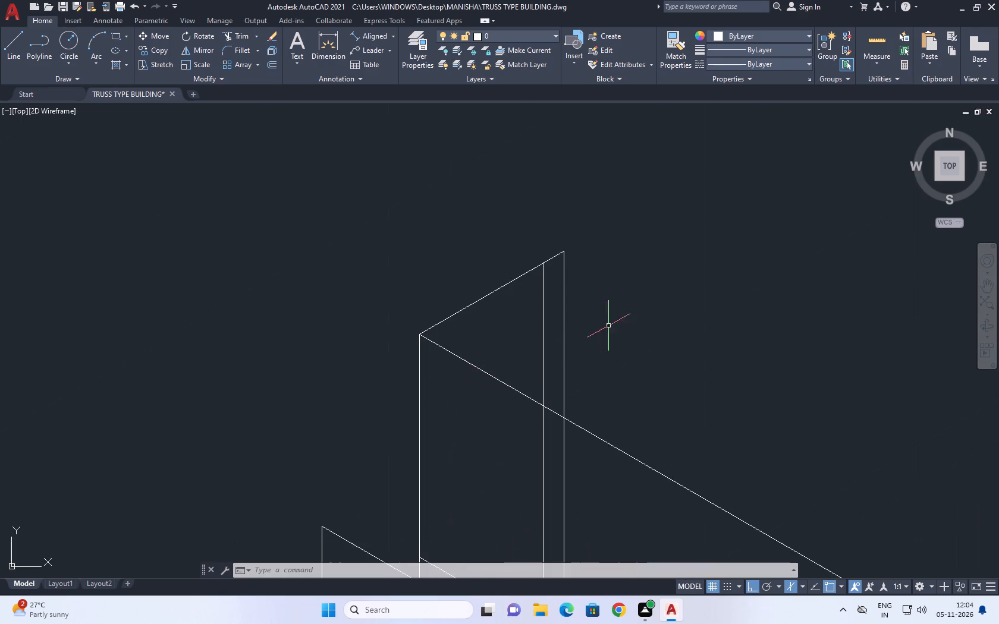
{"action": "left_click", "coordinate": [645, 326]}
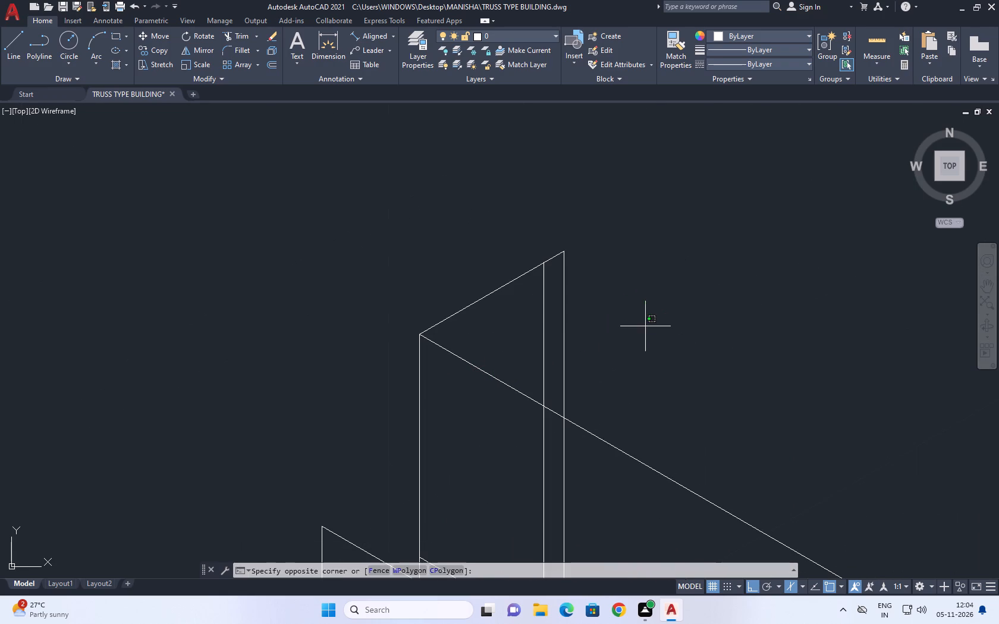
{"action": "left_click_drag", "start_coordinate": [523, 330], "coordinate": [513, 333]}
{"action": "middle_click_drag", "start_coordinate": [636, 322], "coordinate": [494, 316]}
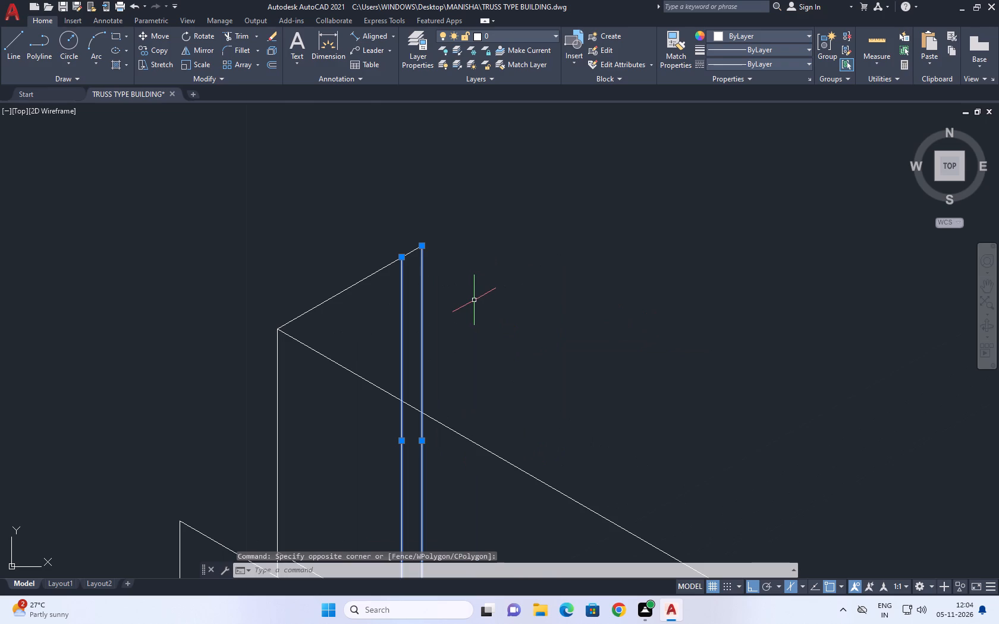
{"action": "key", "text": "c"}
{"action": "type", "text": "O"}
{"action": "key", "text": "space"}
{"action": "left_click_drag", "start_coordinate": [478, 370], "coordinate": [504, 354]}
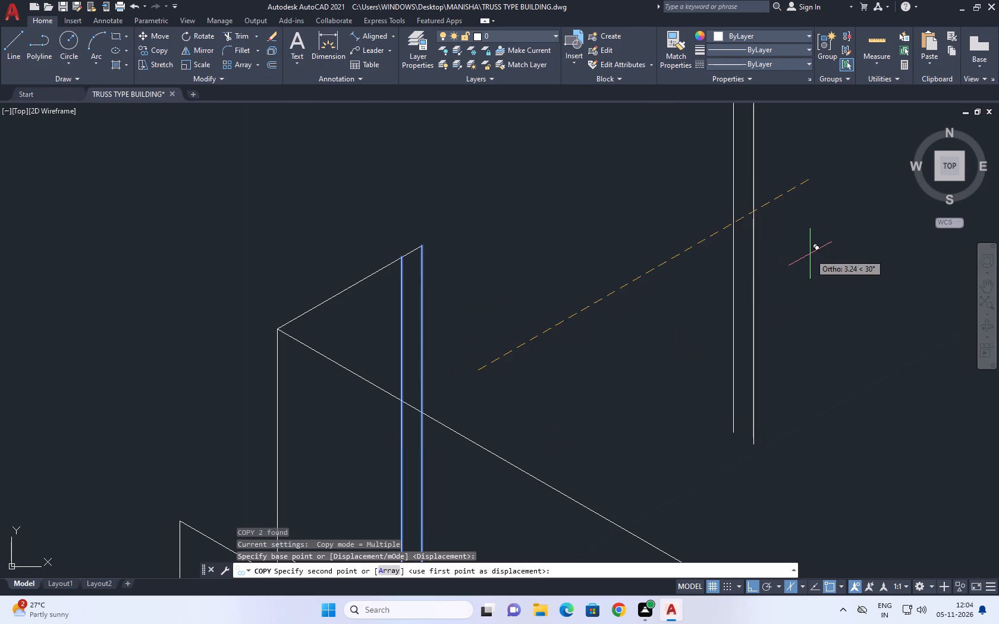
{"action": "left_click", "coordinate": [671, 298]}
{"action": "scroll", "coordinate": [714, 279], "scroll_direction": "down", "scroll_amount": 6}
{"action": "key", "text": "space"}
{"action": "scroll", "coordinate": [723, 276], "scroll_direction": "up", "scroll_amount": 4}
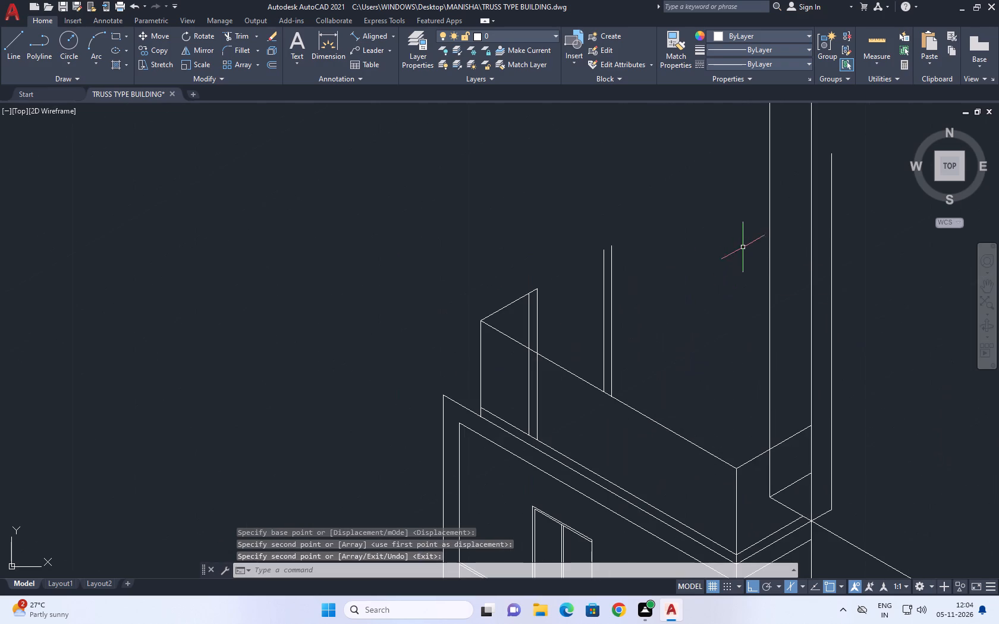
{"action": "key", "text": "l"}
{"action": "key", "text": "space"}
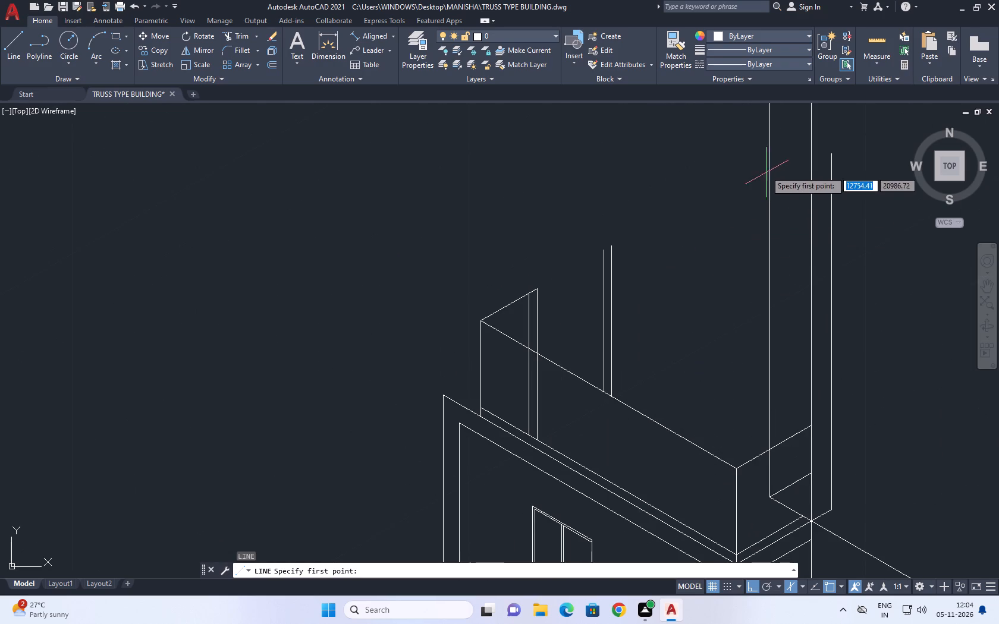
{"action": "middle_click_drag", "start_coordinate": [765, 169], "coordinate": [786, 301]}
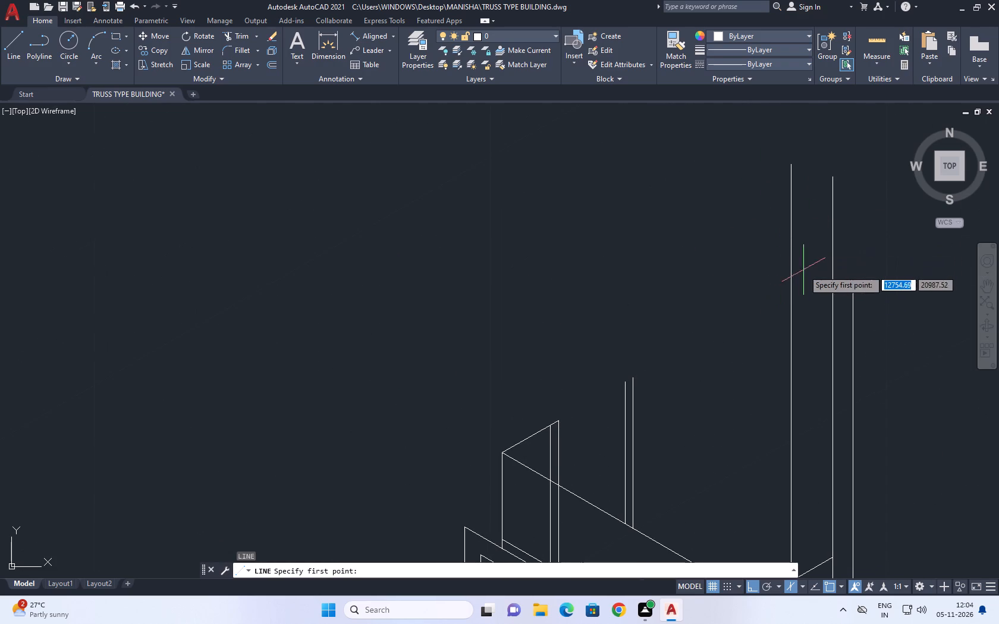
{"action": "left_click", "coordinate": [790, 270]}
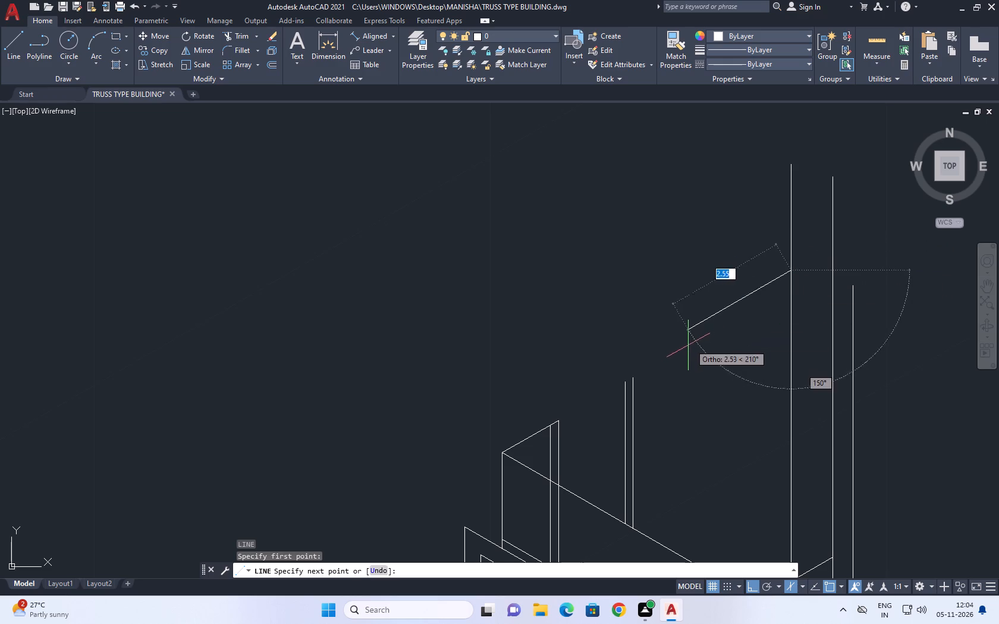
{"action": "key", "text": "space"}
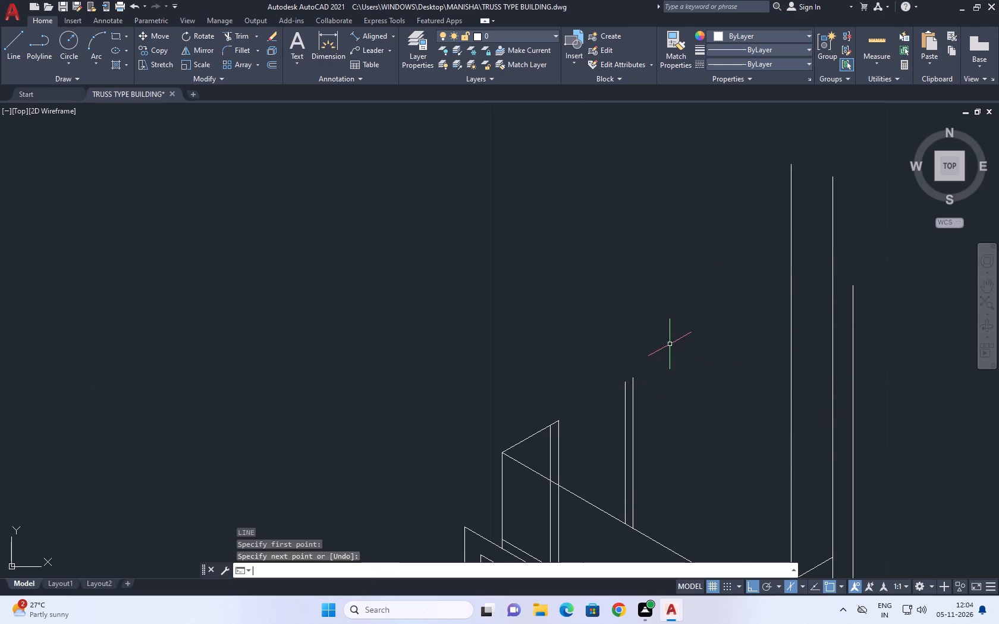
Draw a 3.30 line at 210° from the tall structure's leftmost vertical edge toward the copied vertical pair.
{"action": "key", "text": "space"}
{"action": "left_click", "coordinate": [790, 307]}
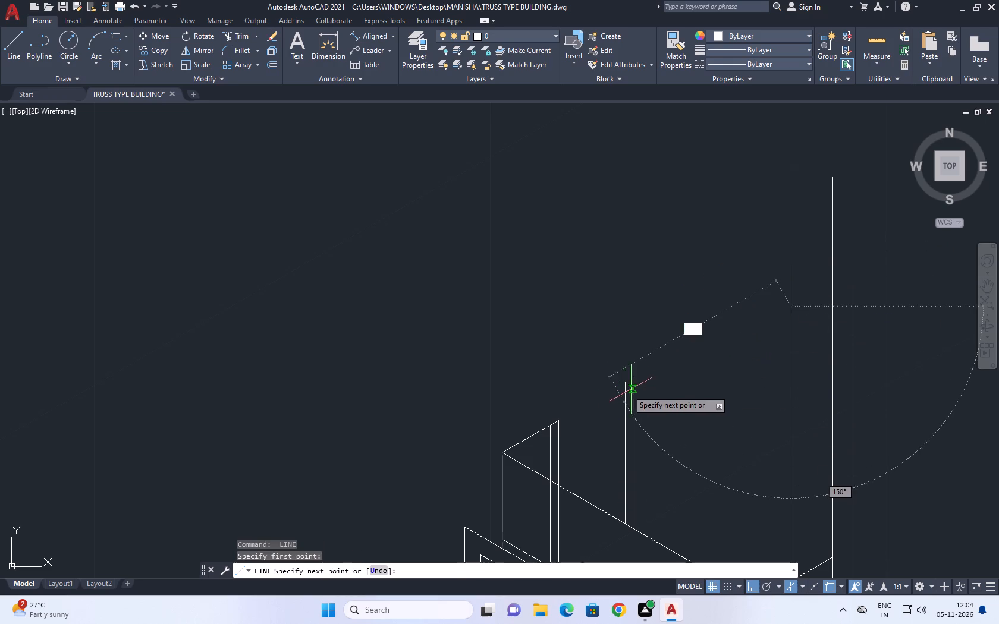
{"action": "type", "text": "3.30"}
{"action": "key", "text": "Return"}
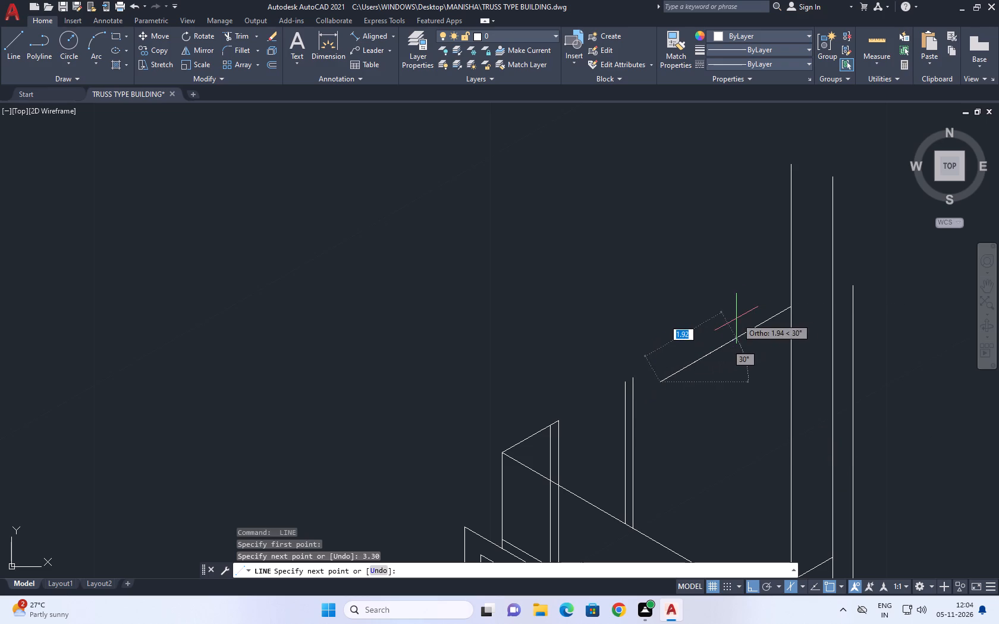
{"action": "key", "text": "space"}
Move the 3.30 line straight down along the tall structure's leftmost vertical edge.
{"action": "middle_click_drag", "start_coordinate": [652, 336], "coordinate": [642, 208]}
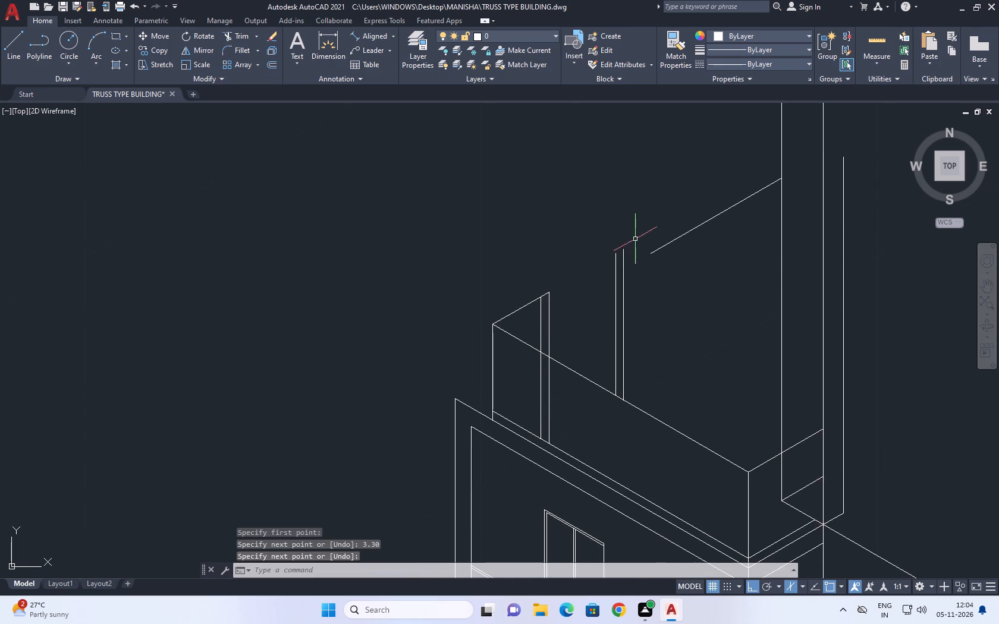
{"action": "middle_click_drag", "start_coordinate": [632, 249], "coordinate": [614, 365]}
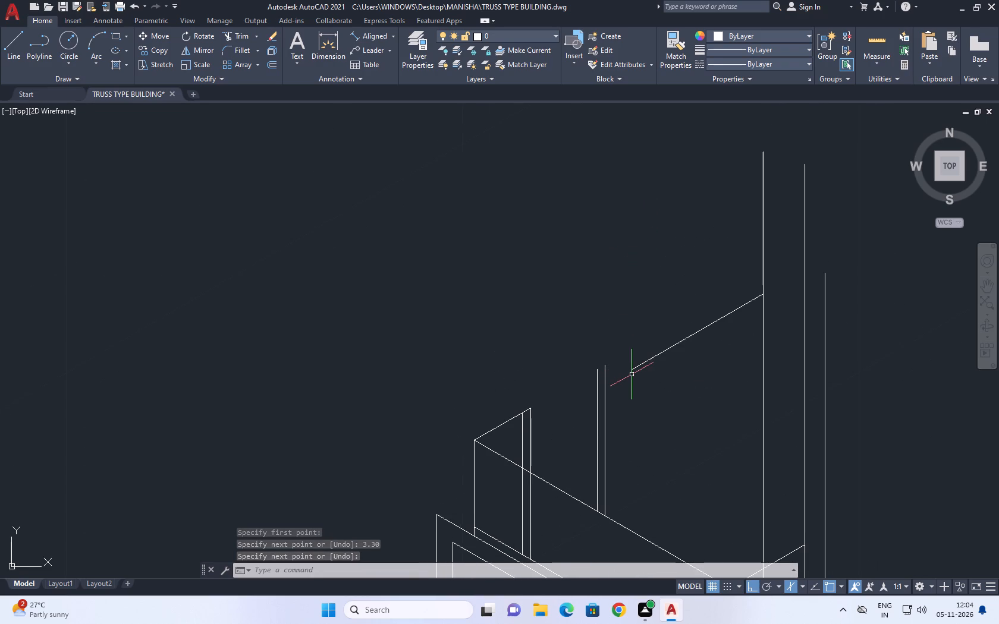
{"action": "middle_click_drag", "start_coordinate": [623, 387], "coordinate": [631, 328]}
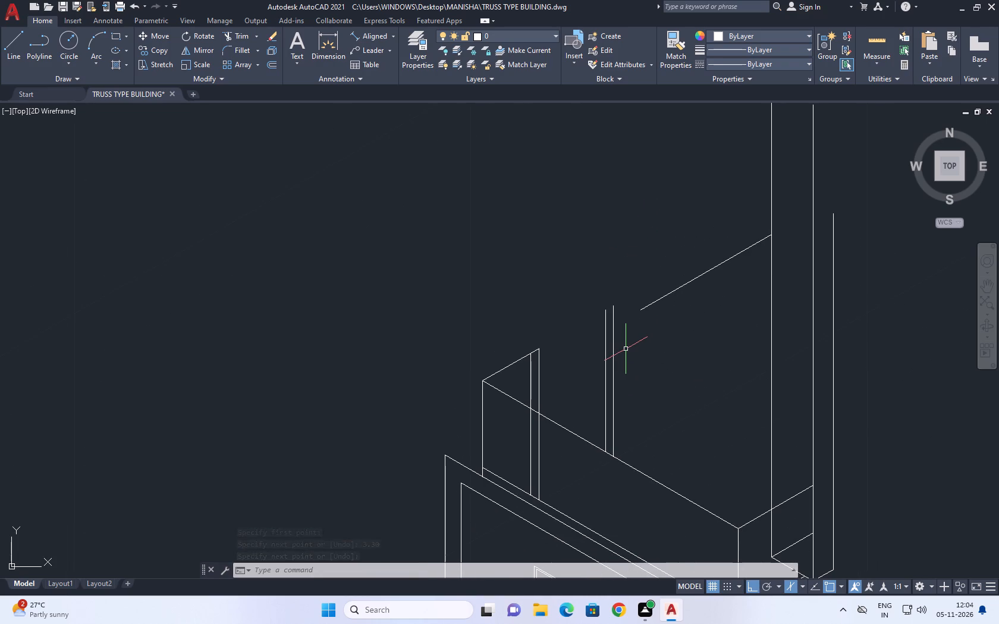
{"action": "left_click_drag", "start_coordinate": [695, 341], "coordinate": [692, 291]}
{"action": "left_click", "coordinate": [674, 247]}
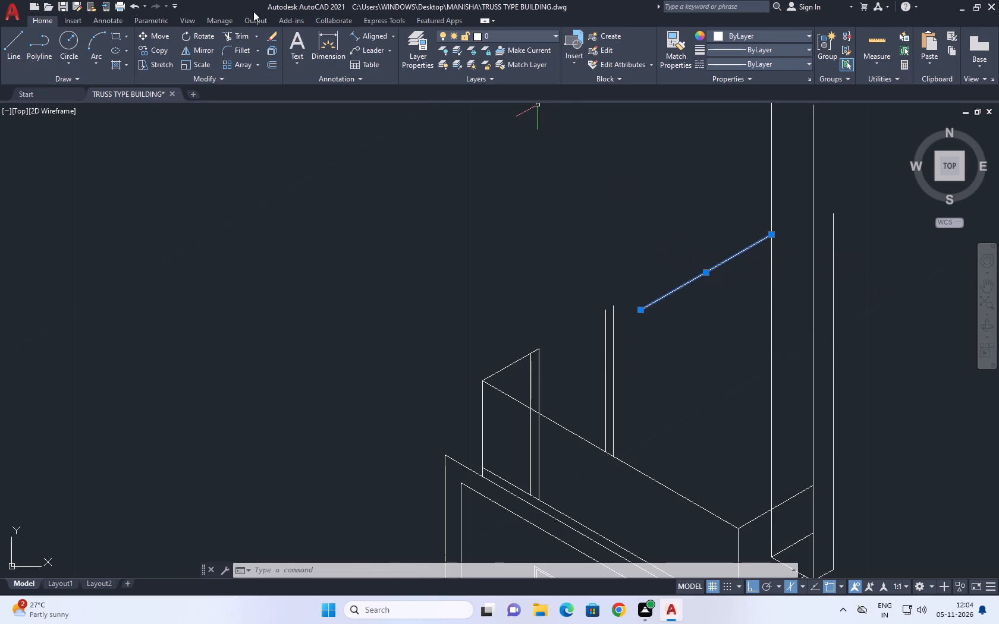
{"action": "left_click", "coordinate": [164, 39]}
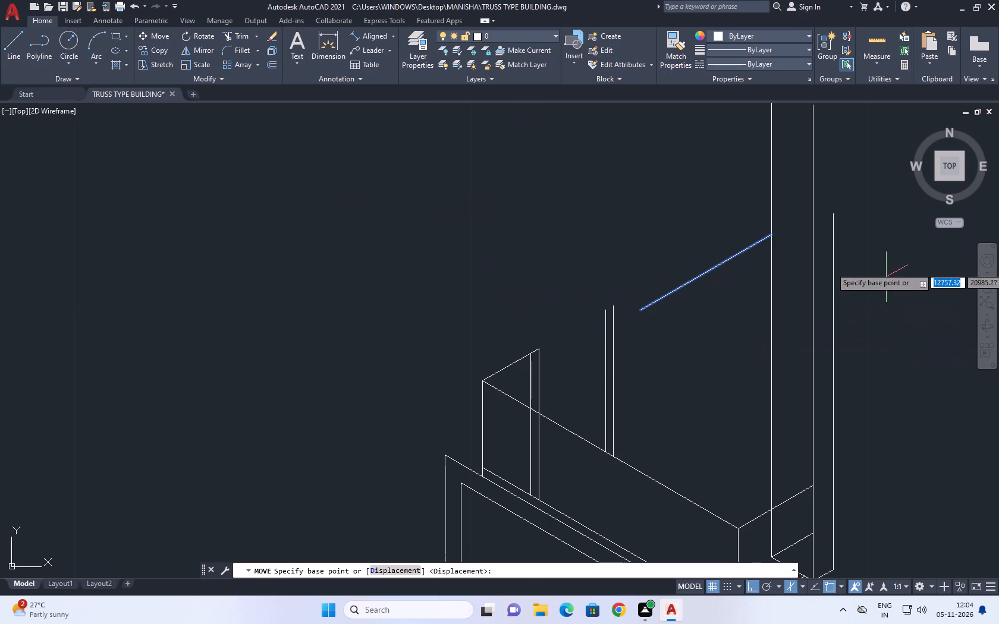
{"action": "left_click", "coordinate": [772, 234]}
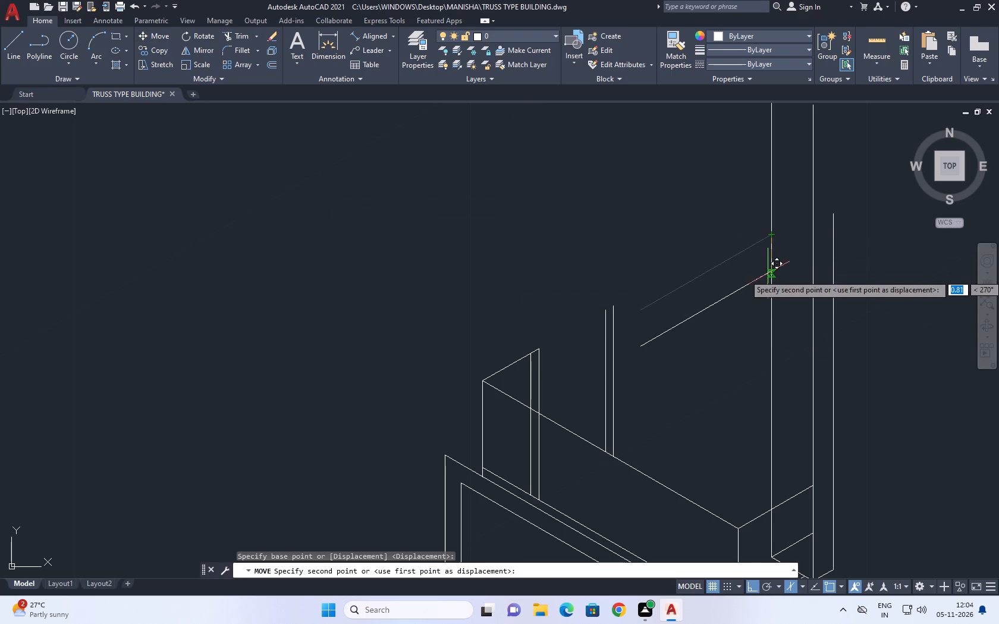
{"action": "left_click", "coordinate": [772, 282]}
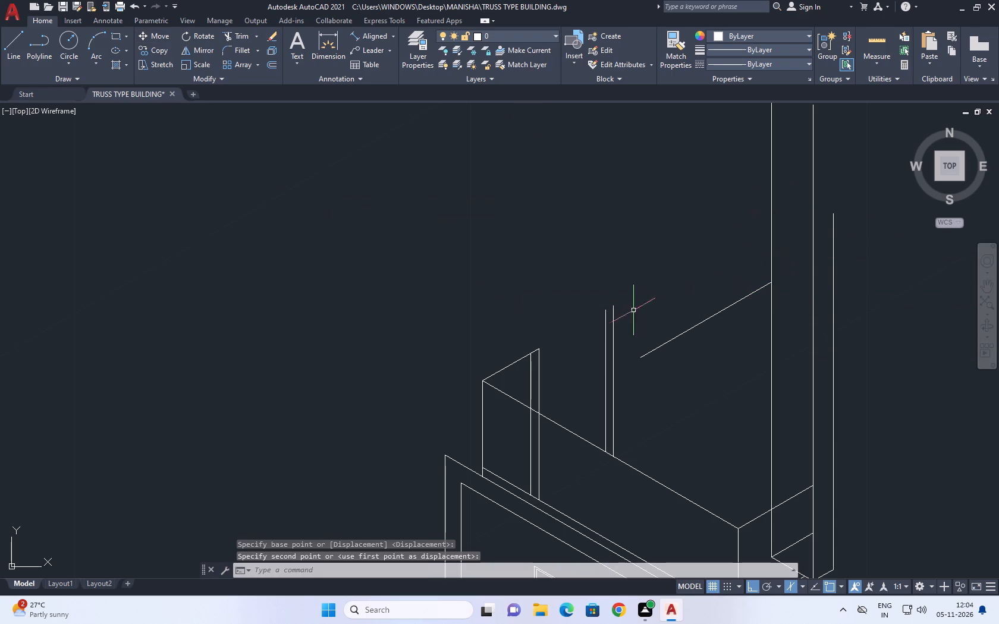
{"action": "middle_click_drag", "start_coordinate": [619, 317], "coordinate": [680, 301]}
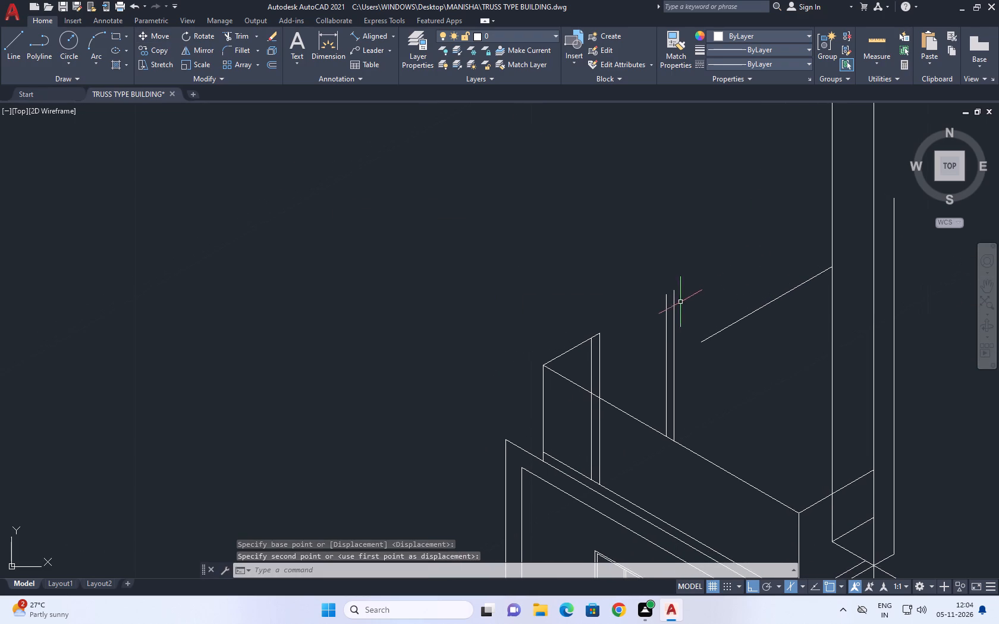
Move the copied vertical pair by its taller line's top end to the free lower end of the 3.30 line.
{"action": "scroll", "coordinate": [694, 361], "scroll_direction": "down", "scroll_amount": 1}
{"action": "scroll", "coordinate": [678, 377], "scroll_direction": "up", "scroll_amount": 2}
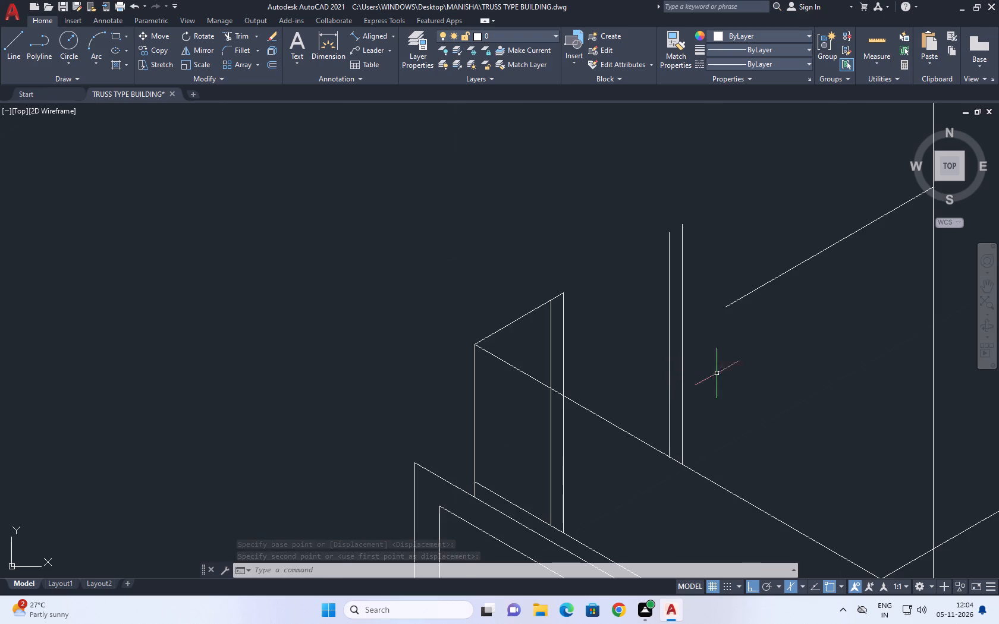
{"action": "left_click_drag", "start_coordinate": [752, 384], "coordinate": [678, 356]}
{"action": "left_click", "coordinate": [629, 327]}
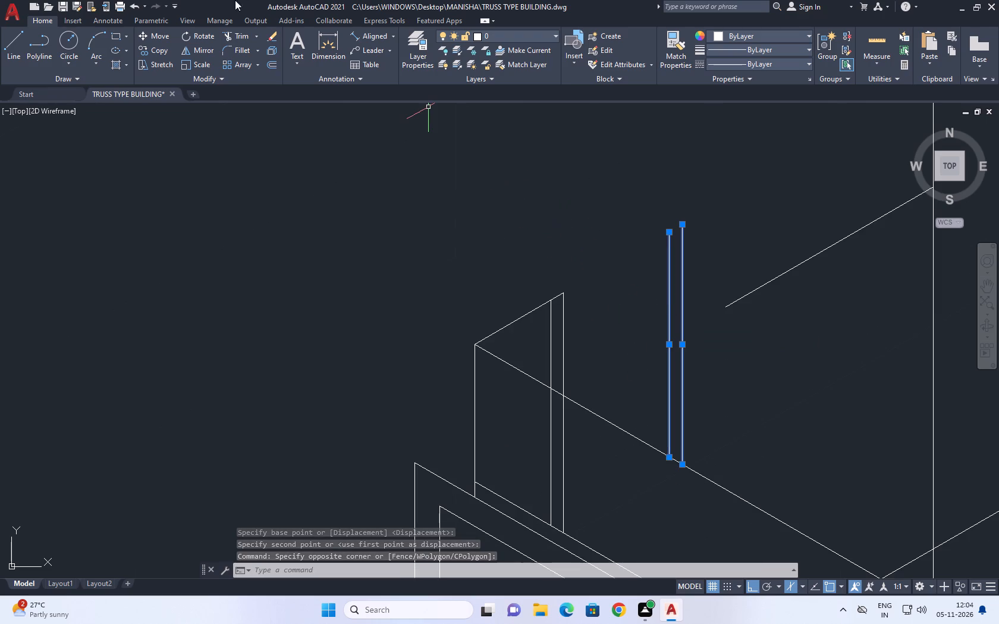
{"action": "left_click", "coordinate": [165, 37]}
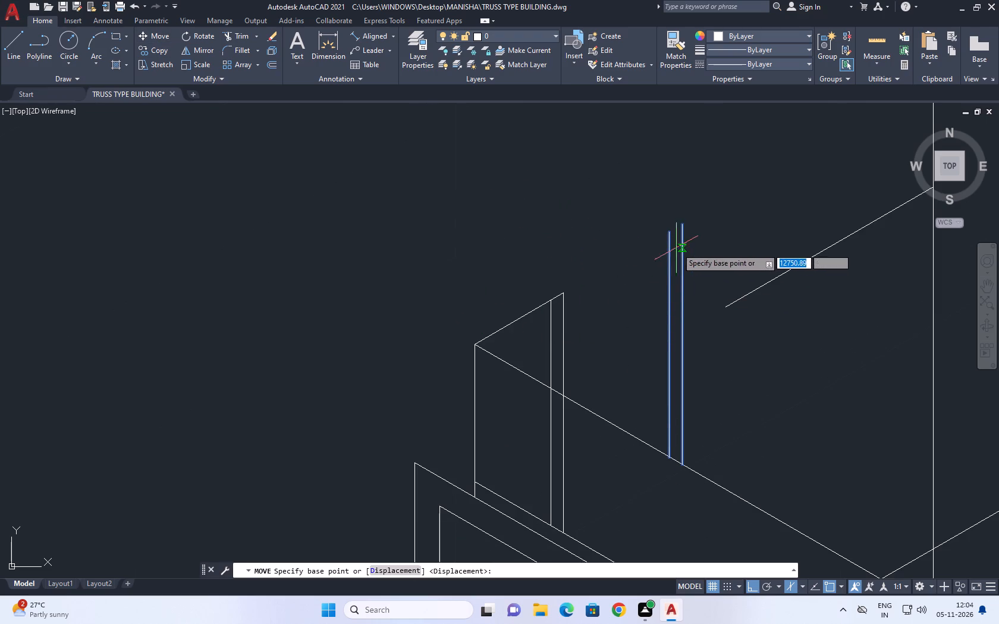
{"action": "left_click", "coordinate": [682, 226]}
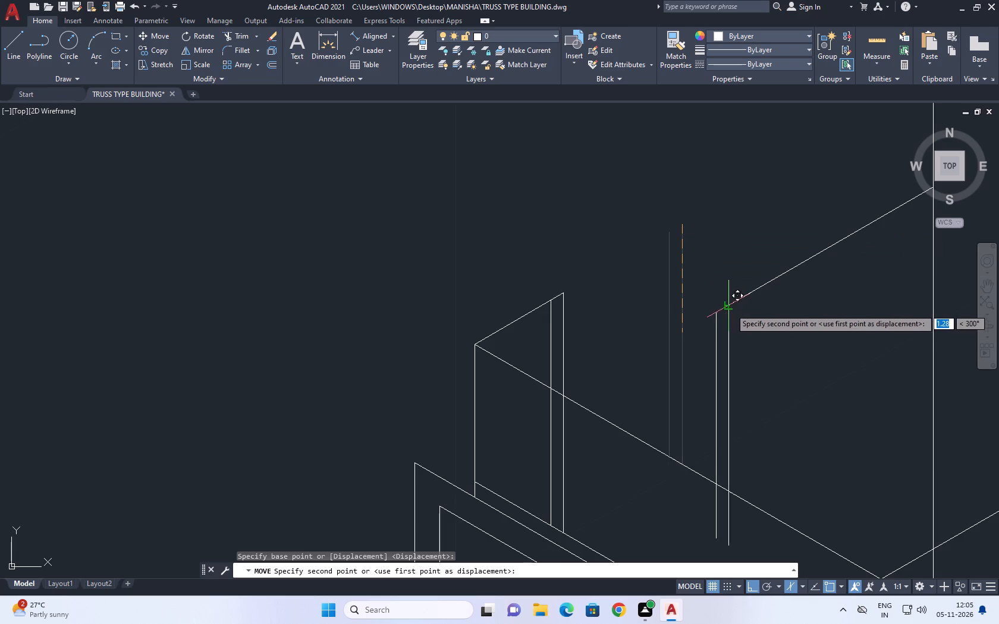
{"action": "left_click", "coordinate": [728, 307]}
Move the copied vertical pair slightly so the taller vertical's top meets the exact free endpoint of the 3.30 line.
{"action": "scroll", "coordinate": [725, 278], "scroll_direction": "down", "scroll_amount": 1}
{"action": "scroll", "coordinate": [709, 313], "scroll_direction": "up", "scroll_amount": 2}
{"action": "left_click_drag", "start_coordinate": [841, 353], "coordinate": [836, 358]}
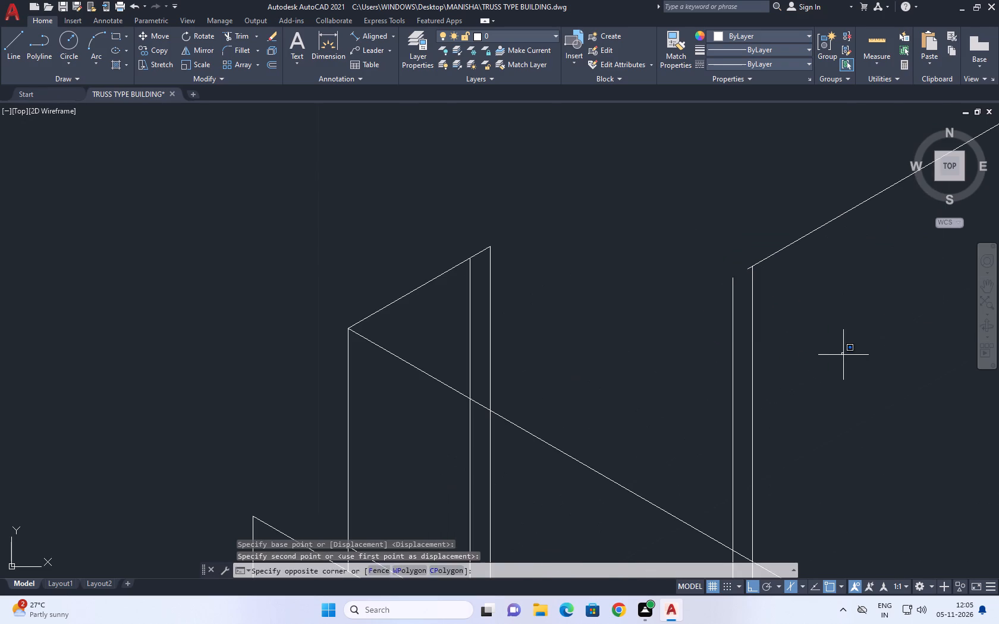
{"action": "left_click_drag", "start_coordinate": [836, 358], "coordinate": [725, 363]}
{"action": "left_click", "coordinate": [607, 351]}
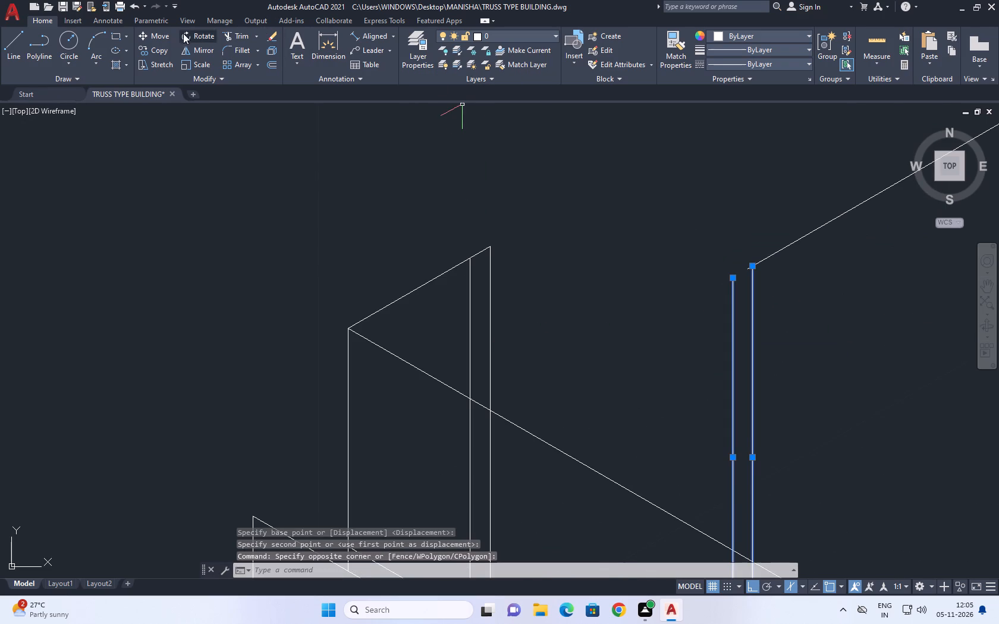
{"action": "left_click", "coordinate": [151, 41]}
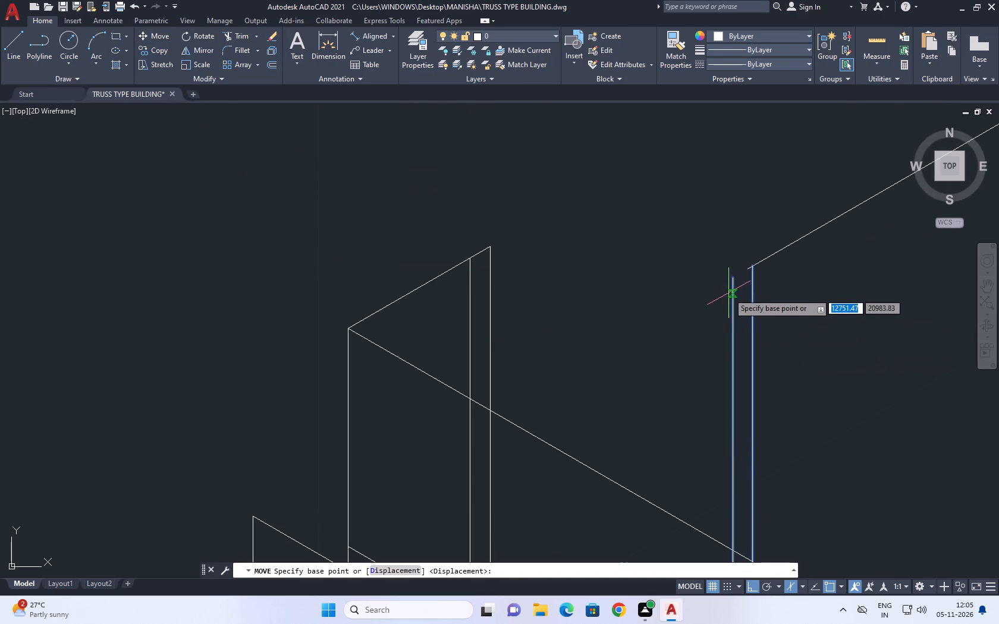
{"action": "scroll", "coordinate": [753, 276], "scroll_direction": "up", "scroll_amount": 1}
{"action": "left_click", "coordinate": [754, 257]}
{"action": "left_click", "coordinate": [738, 263]}
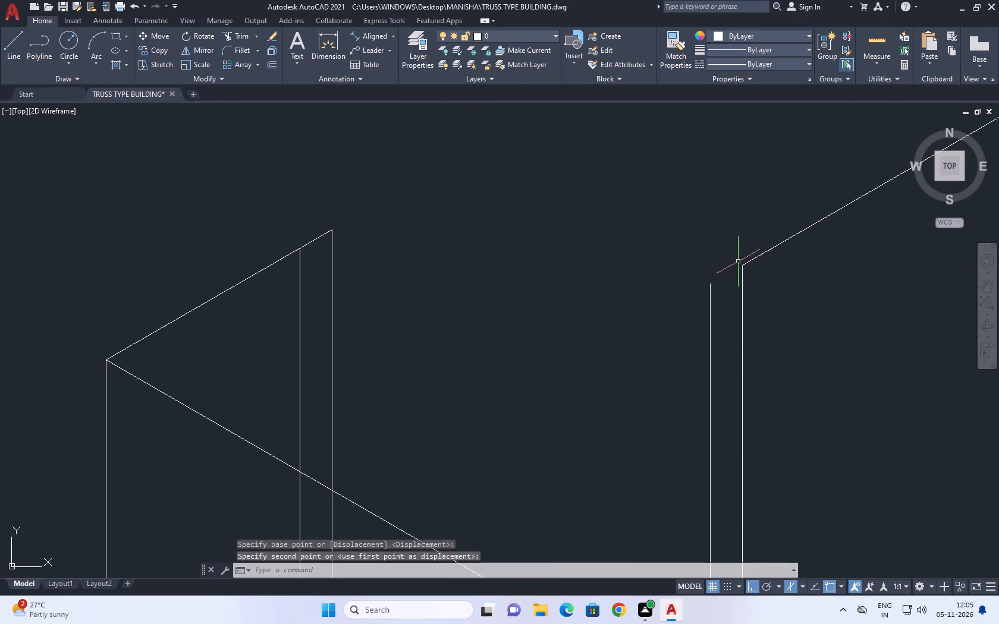
Draw a 30° line from the bottom of the raised box's inner paired vertical to beyond the moved vertical pair.
{"action": "scroll", "coordinate": [722, 218], "scroll_direction": "down", "scroll_amount": 3}
{"action": "middle_click_drag", "start_coordinate": [758, 233], "coordinate": [762, 210]}
{"action": "scroll", "coordinate": [762, 210], "scroll_direction": "up", "scroll_amount": 1}
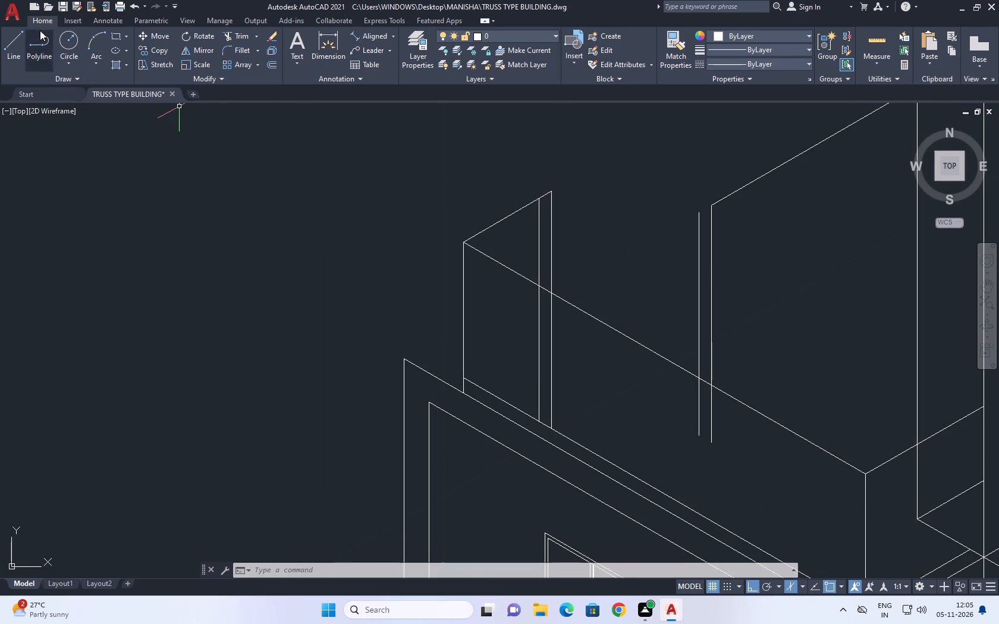
{"action": "left_click", "coordinate": [8, 49]}
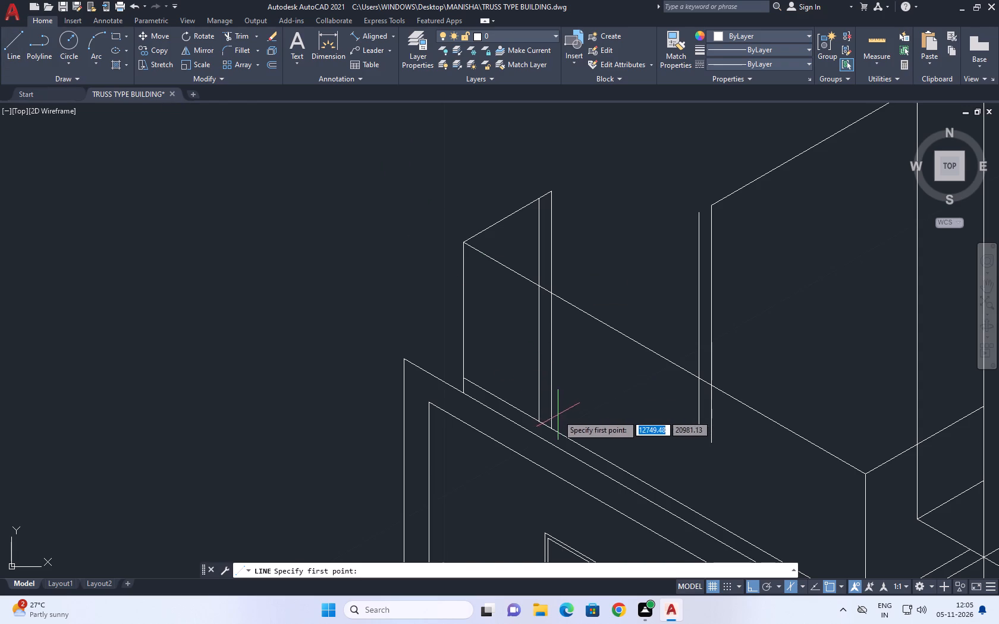
{"action": "left_click", "coordinate": [536, 419]}
{"action": "left_click", "coordinate": [784, 323]}
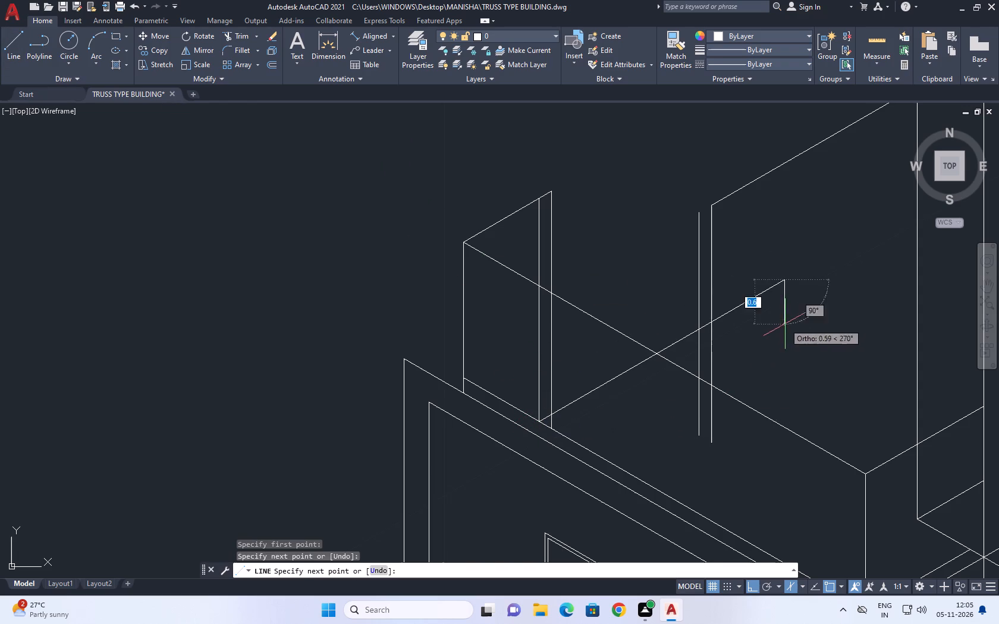
{"action": "right_click", "coordinate": [816, 283]}
{"action": "left_click", "coordinate": [840, 294]}
Trim both vertical pairs below the new 30° line, and trim that line's overhang beyond the moved pair.
{"action": "middle_click_drag", "start_coordinate": [700, 325], "coordinate": [711, 353]}
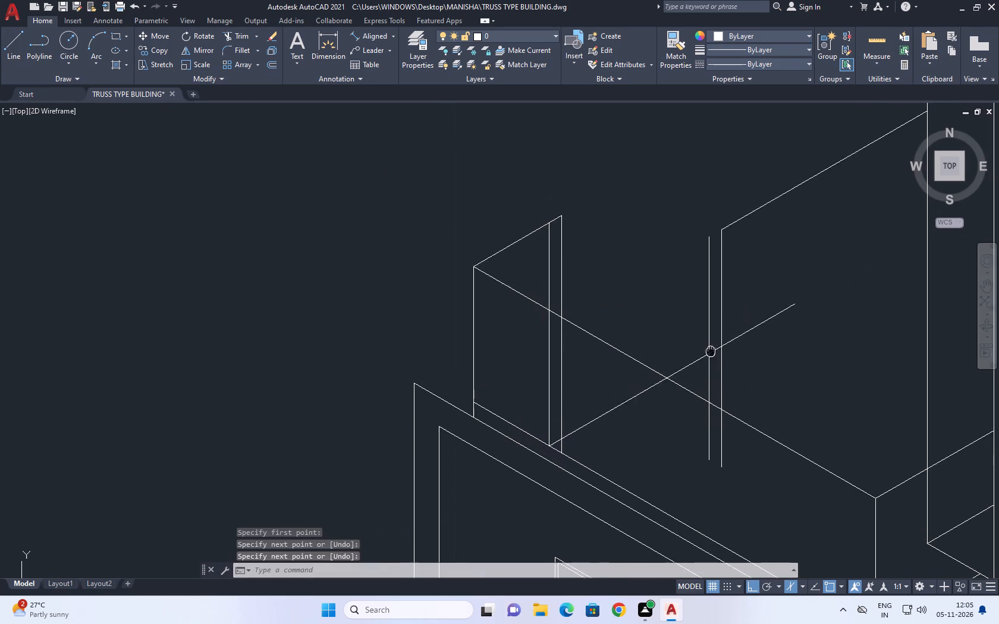
{"action": "middle_click_drag", "start_coordinate": [711, 353], "coordinate": [713, 398]}
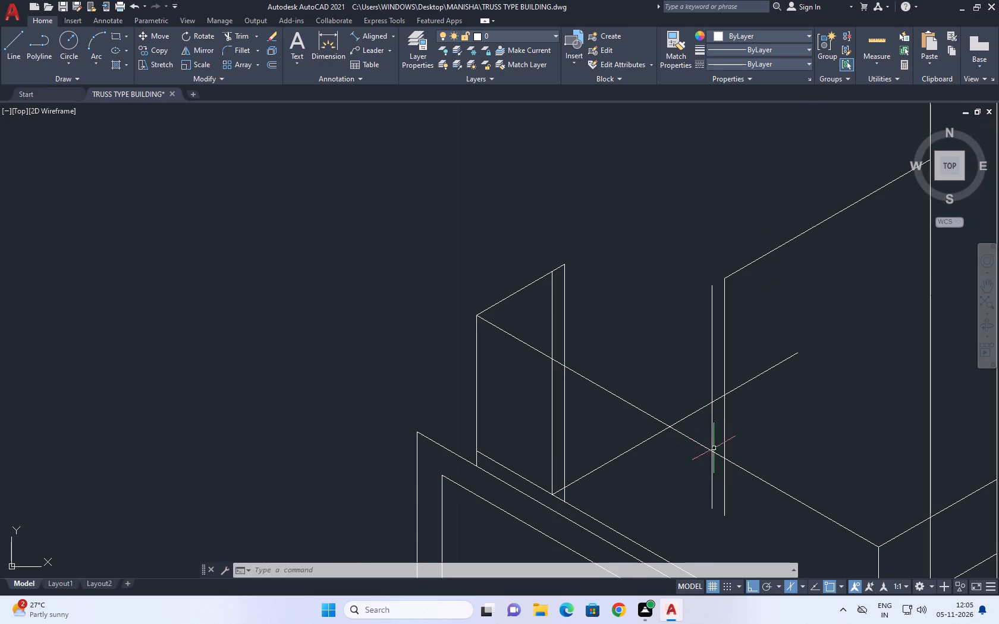
{"action": "middle_click_drag", "start_coordinate": [709, 439], "coordinate": [722, 427]}
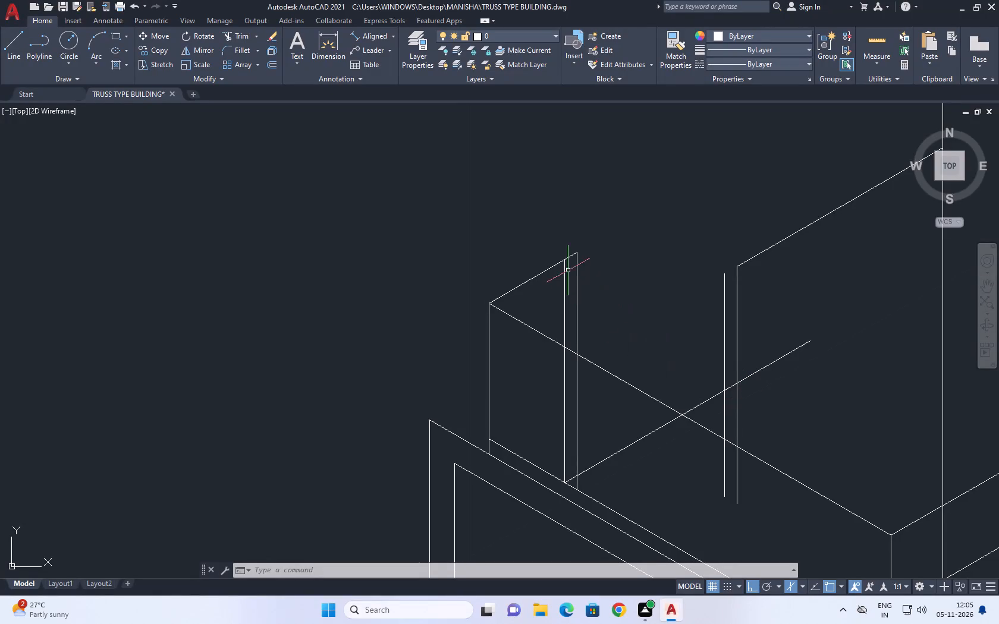
{"action": "left_click_drag", "start_coordinate": [235, 34], "coordinate": [240, 35]}
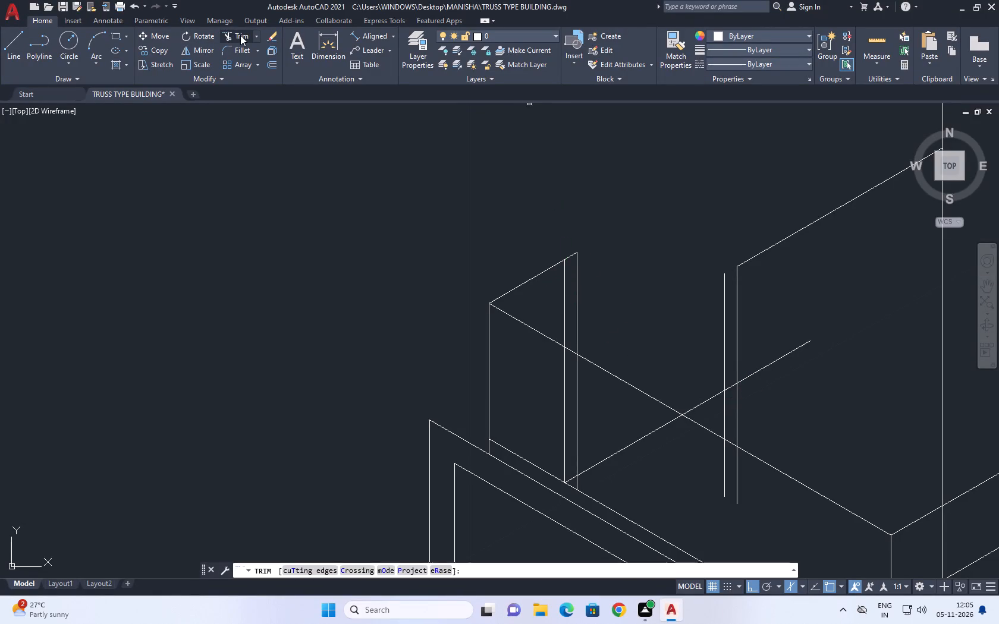
{"action": "left_click", "coordinate": [742, 496]}
{"action": "left_click", "coordinate": [690, 478]}
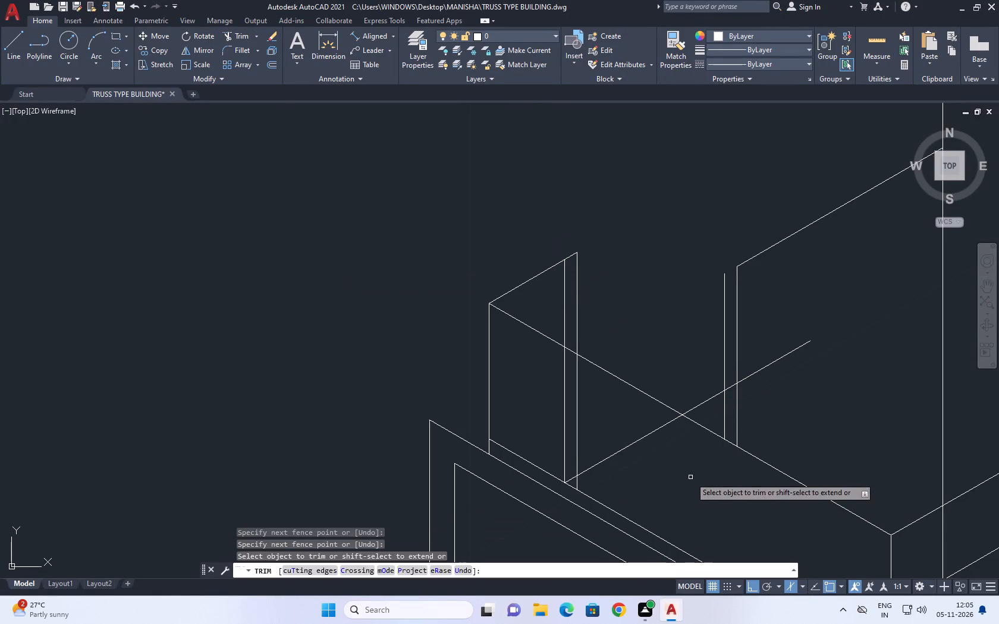
{"action": "left_click", "coordinate": [761, 415]}
{"action": "left_click", "coordinate": [712, 415]}
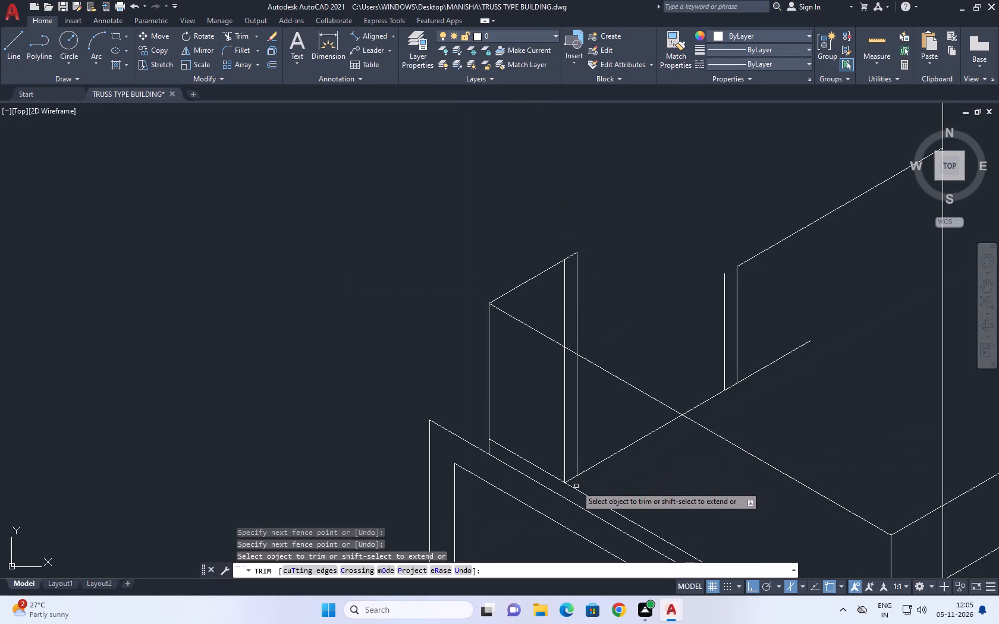
{"action": "left_click", "coordinate": [576, 486]}
{"action": "middle_click_drag", "start_coordinate": [691, 481], "coordinate": [702, 519]}
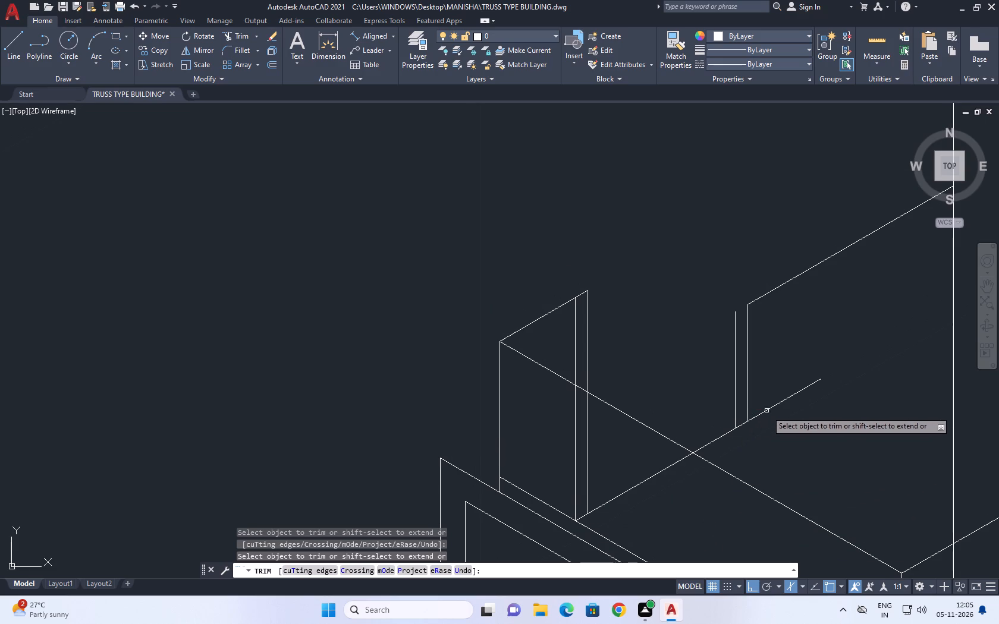
{"action": "left_click_drag", "start_coordinate": [788, 401], "coordinate": [789, 407]}
{"action": "right_click", "coordinate": [786, 335]}
{"action": "left_click", "coordinate": [822, 352]}
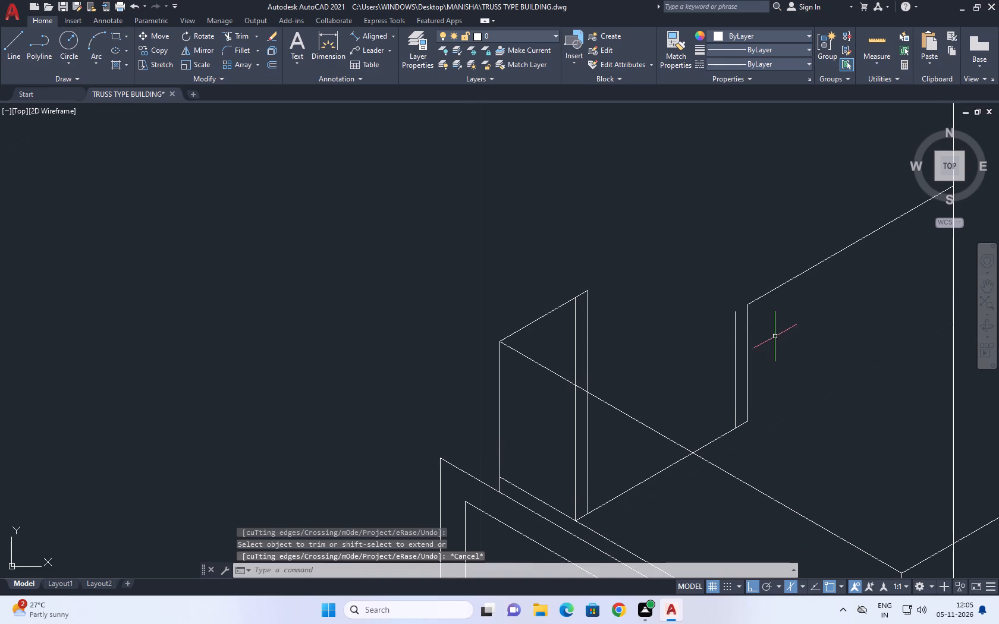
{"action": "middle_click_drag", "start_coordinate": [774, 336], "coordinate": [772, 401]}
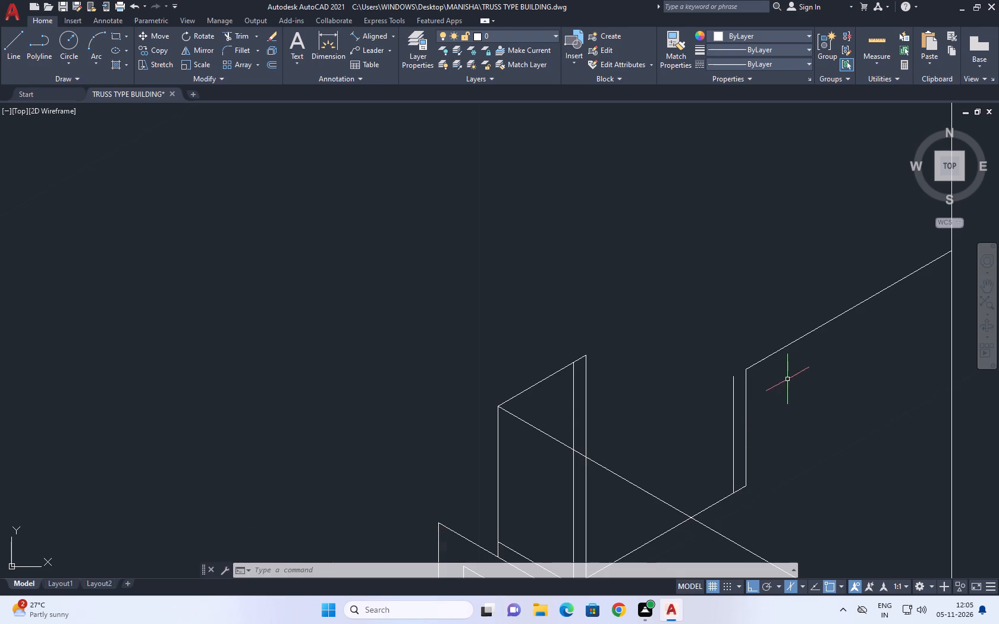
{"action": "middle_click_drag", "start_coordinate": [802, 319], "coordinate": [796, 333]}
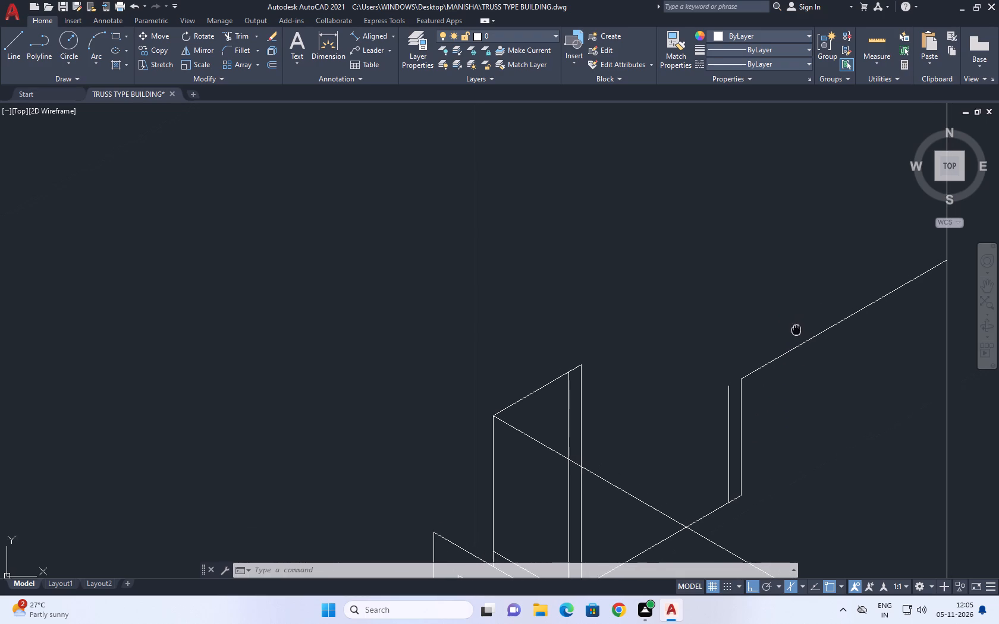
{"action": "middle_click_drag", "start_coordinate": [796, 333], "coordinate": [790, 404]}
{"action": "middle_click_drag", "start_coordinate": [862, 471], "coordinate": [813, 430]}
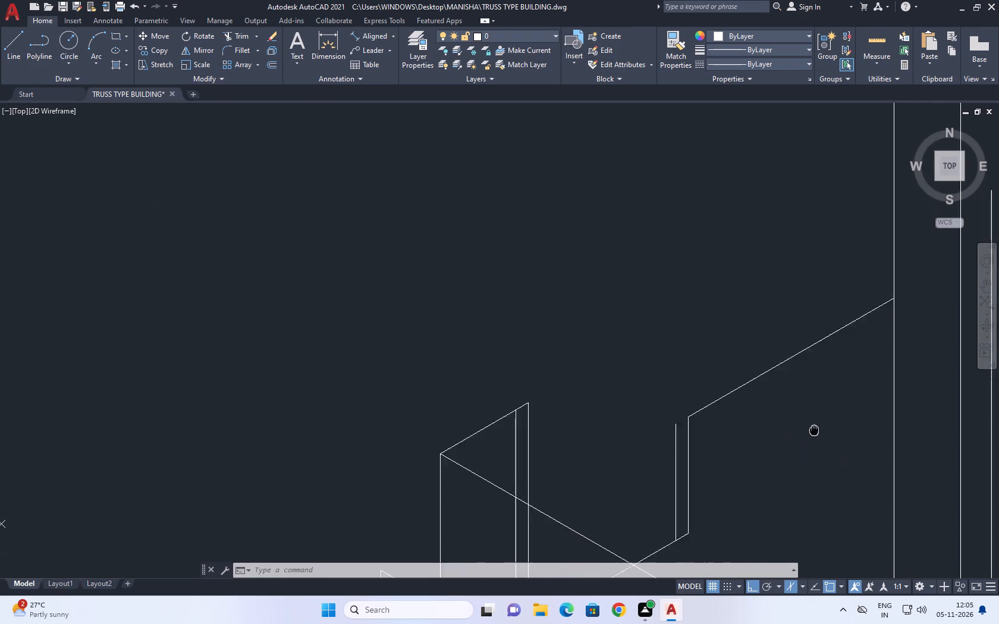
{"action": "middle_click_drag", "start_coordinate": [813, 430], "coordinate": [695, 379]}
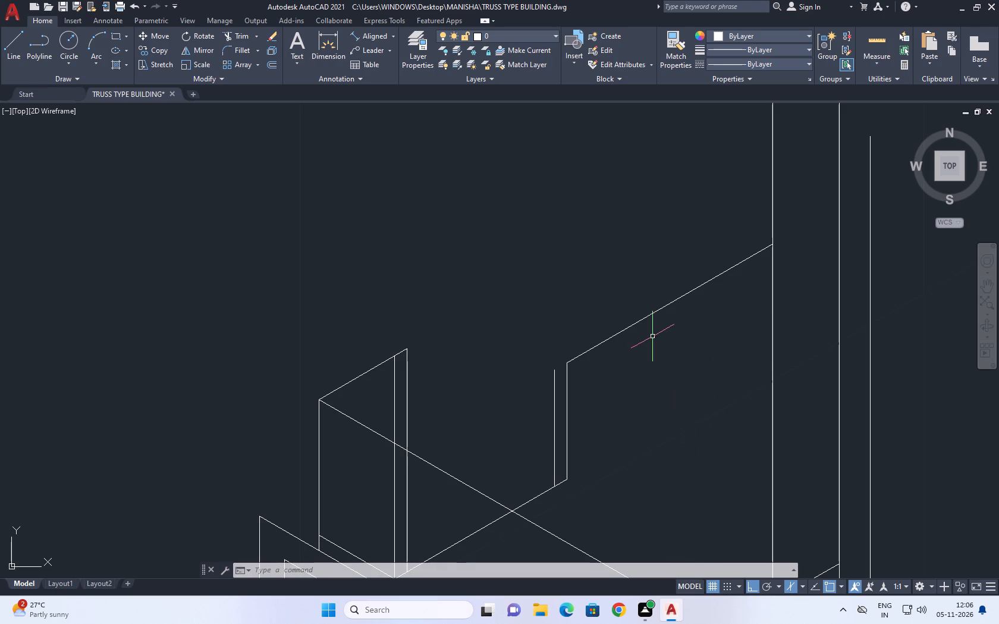
Copy the 3.30 line straight up by 0.226.
{"action": "scroll", "coordinate": [661, 336], "scroll_direction": "down", "scroll_amount": 1}
{"action": "middle_click_drag", "start_coordinate": [747, 310], "coordinate": [759, 340]}
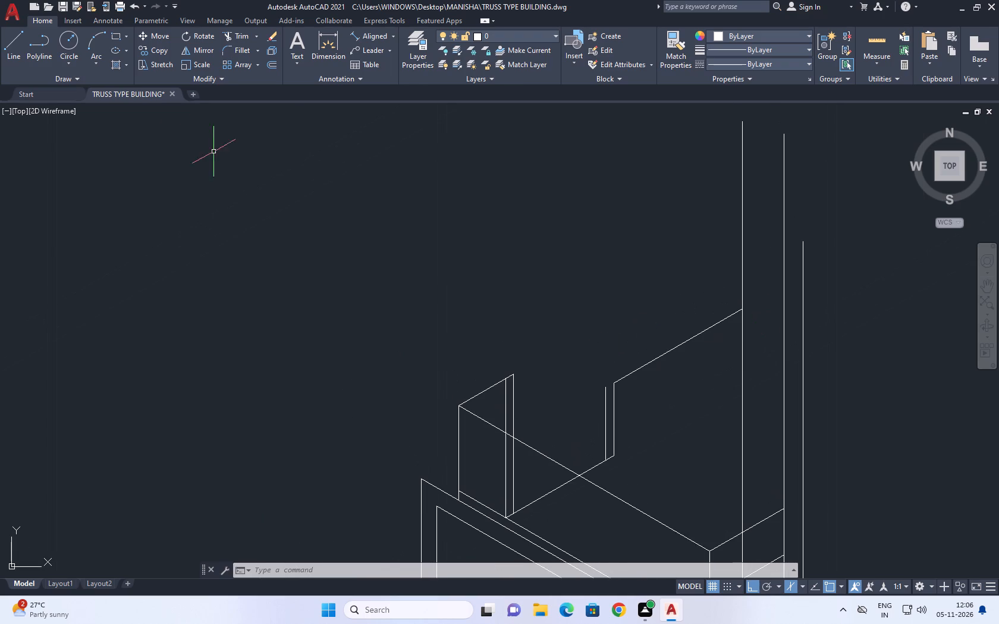
{"action": "left_click", "coordinate": [4, 48]}
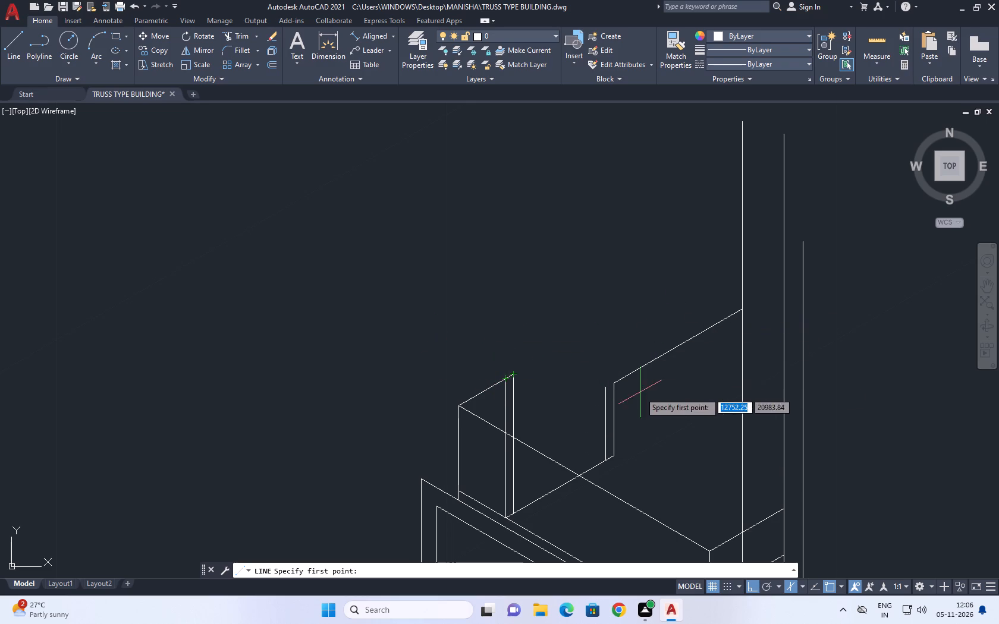
{"action": "key", "text": "Escape"}
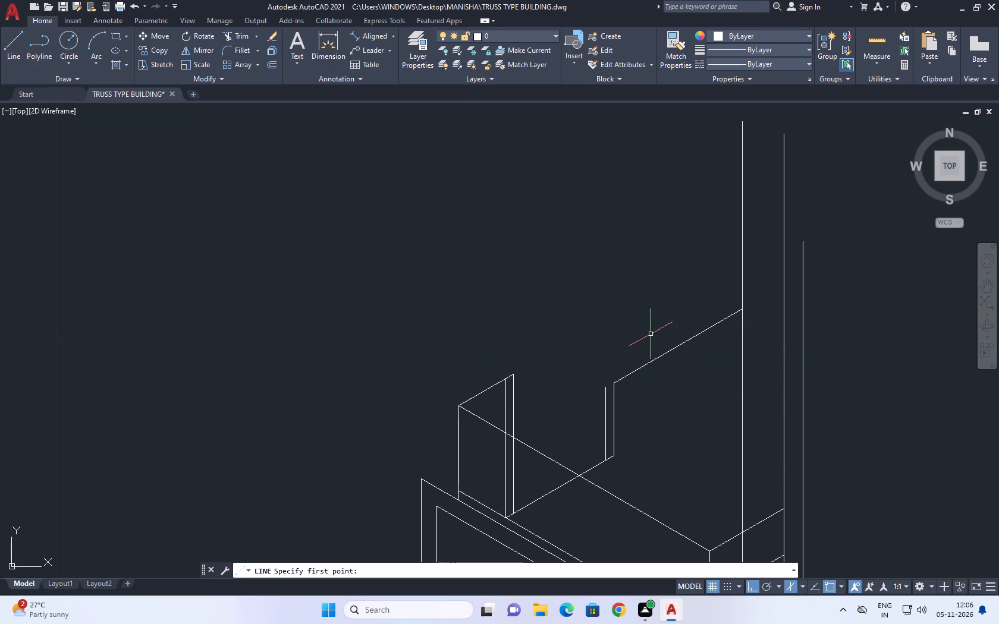
{"action": "left_click_drag", "start_coordinate": [665, 370], "coordinate": [658, 358]}
{"action": "left_click", "coordinate": [634, 316]}
{"action": "type", "text": "CO"}
{"action": "key", "text": "space"}
{"action": "left_click", "coordinate": [637, 363]}
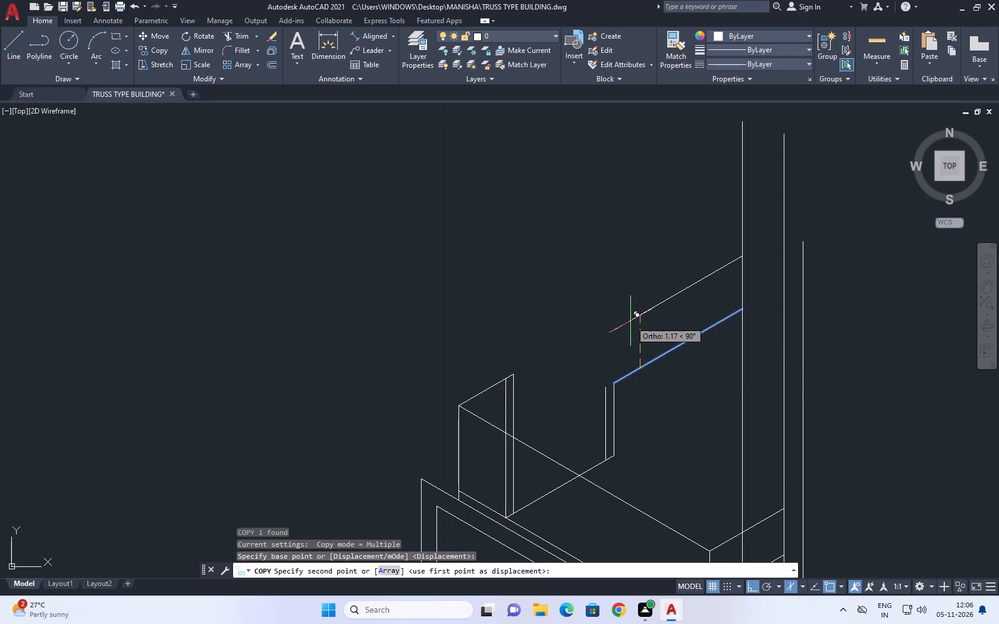
{"action": "type", "text": "0.226"}
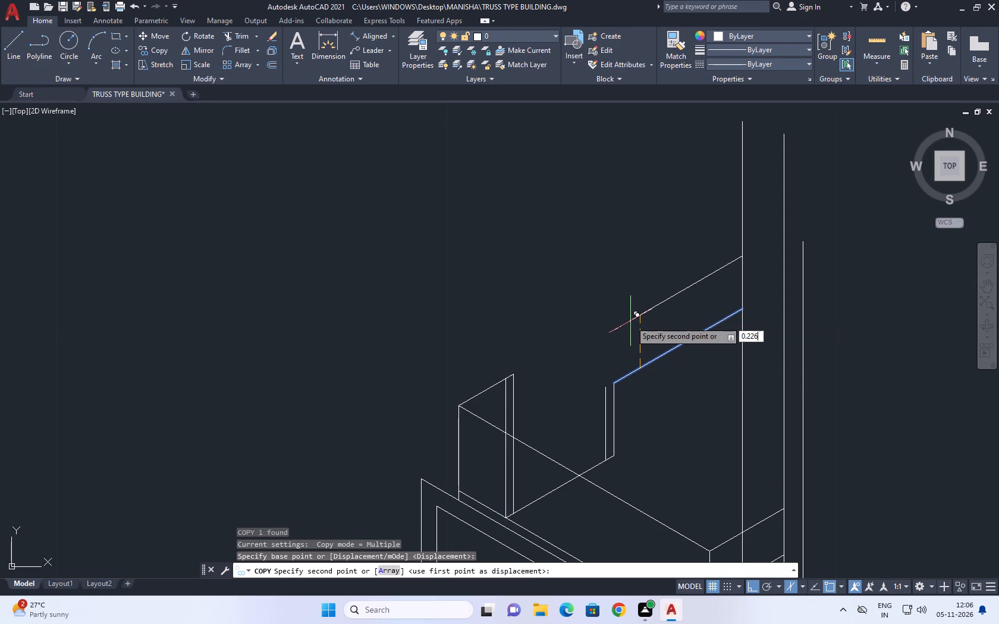
{"action": "key", "text": "Return"}
{"action": "key", "text": "space"}
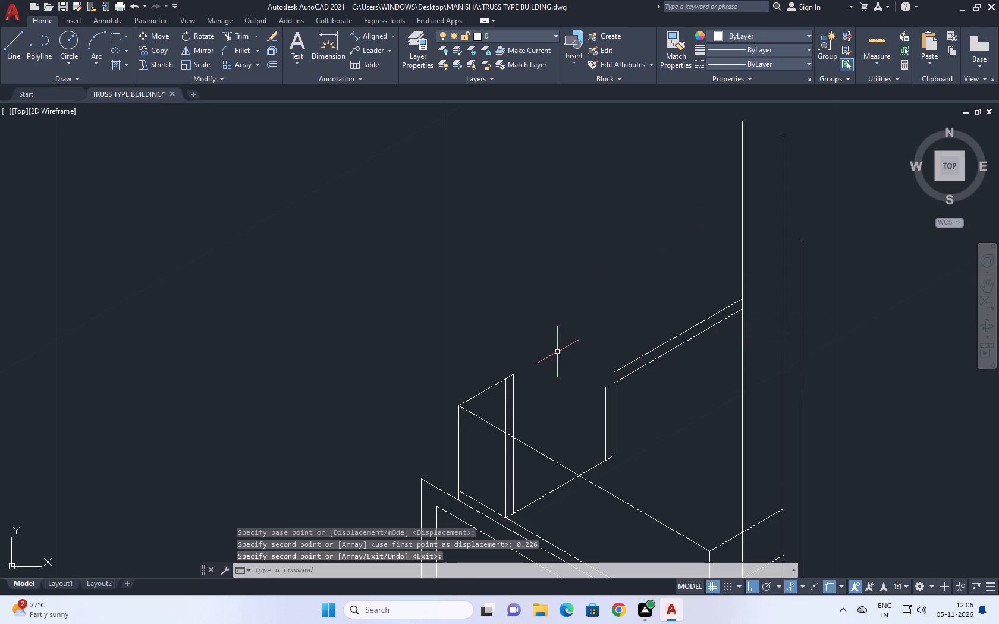
Fillet the moved pair's shorter vertical with the copied upper 30° line into a sharp corner.
{"action": "key", "text": "f"}
{"action": "key", "text": "space"}
{"action": "left_click", "coordinate": [606, 402]}
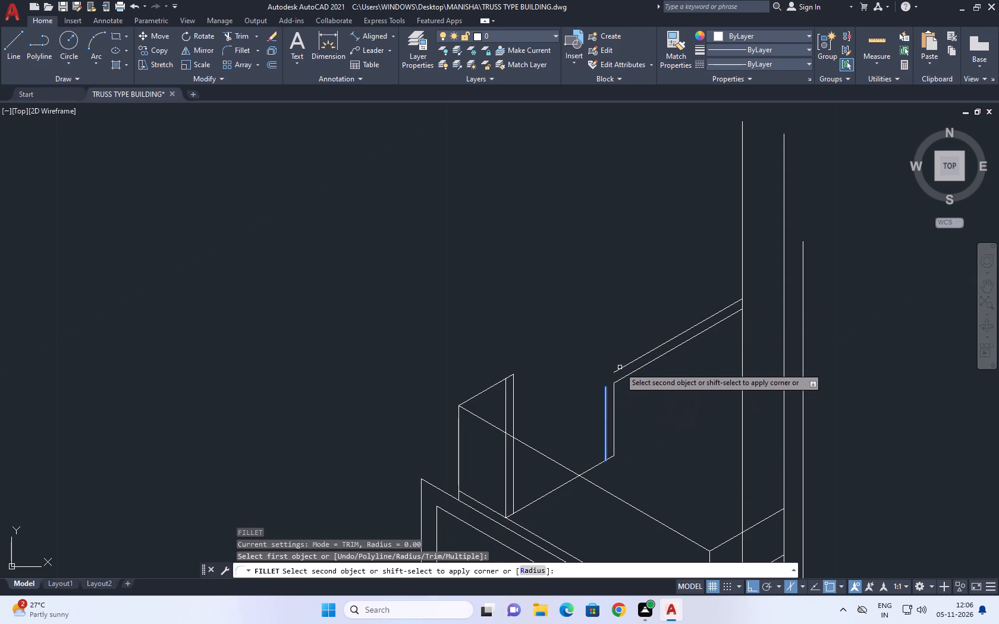
{"action": "left_click", "coordinate": [620, 367]}
Draw a short line joining the inner and outer top corners where the vertical pair meets the two 30° lines.
{"action": "middle_click_drag", "start_coordinate": [639, 339], "coordinate": [638, 339]}
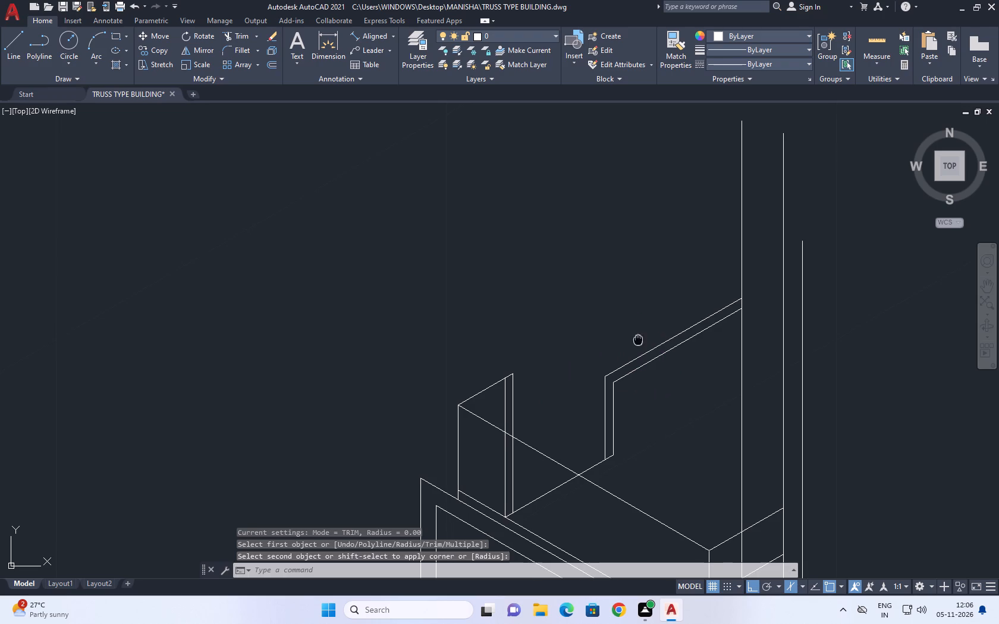
{"action": "middle_click_drag", "start_coordinate": [638, 339], "coordinate": [722, 431]}
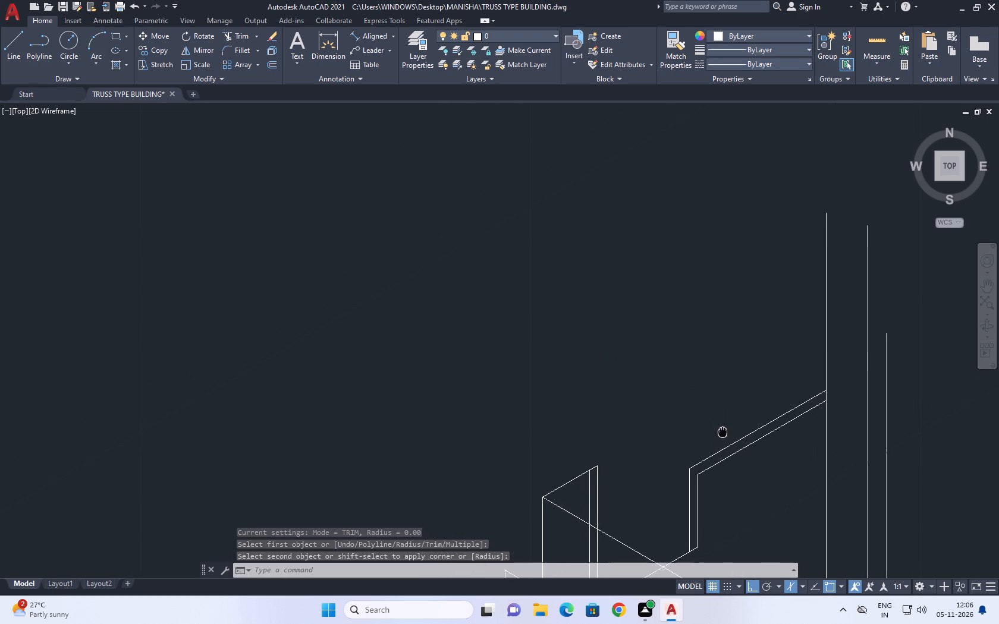
{"action": "middle_click_drag", "start_coordinate": [722, 431], "coordinate": [722, 429]}
{"action": "middle_click_drag", "start_coordinate": [717, 439], "coordinate": [733, 399]}
{"action": "key", "text": "l"}
{"action": "key", "text": "space"}
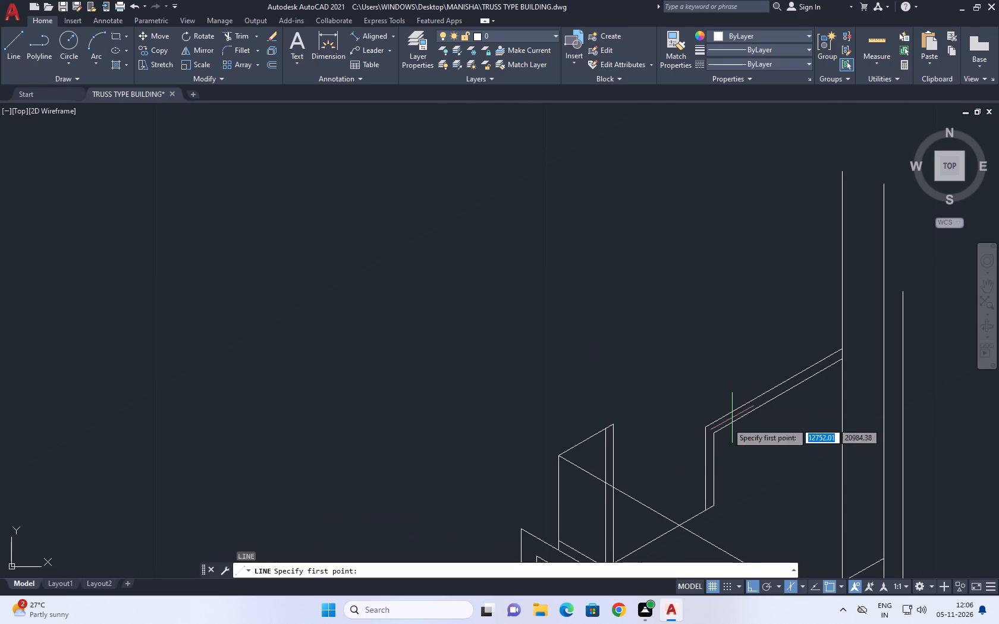
{"action": "scroll", "coordinate": [710, 443], "scroll_direction": "up", "scroll_amount": 3}
{"action": "left_click", "coordinate": [721, 400]}
{"action": "left_click", "coordinate": [689, 382]}
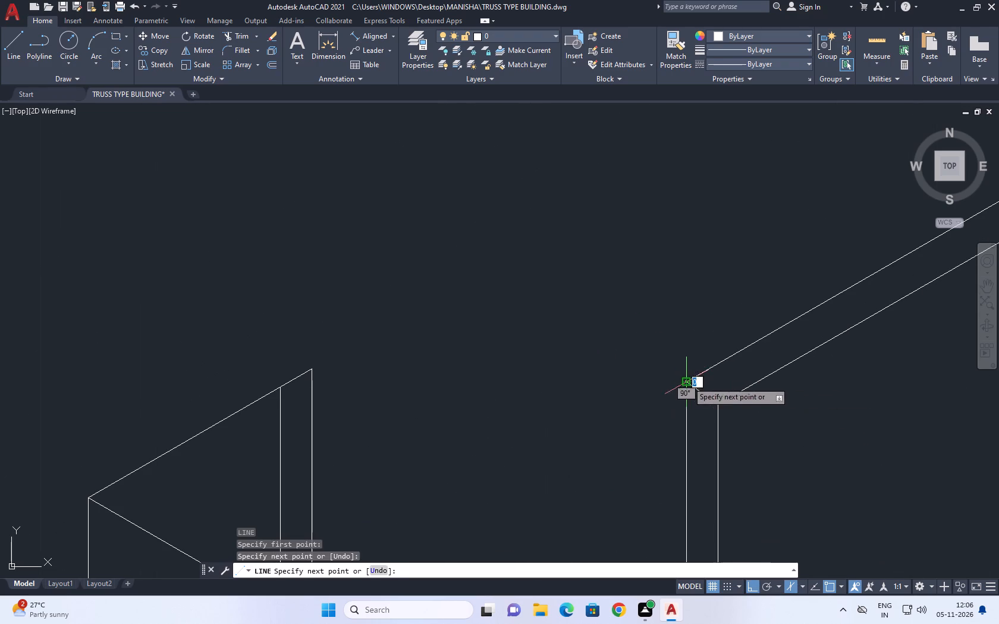
{"action": "key", "text": "space"}
{"action": "scroll", "coordinate": [746, 396], "scroll_direction": "down", "scroll_amount": 4}
{"action": "scroll", "coordinate": [713, 412], "scroll_direction": "up", "scroll_amount": 2}
{"action": "scroll", "coordinate": [787, 392], "scroll_direction": "up", "scroll_amount": 1}
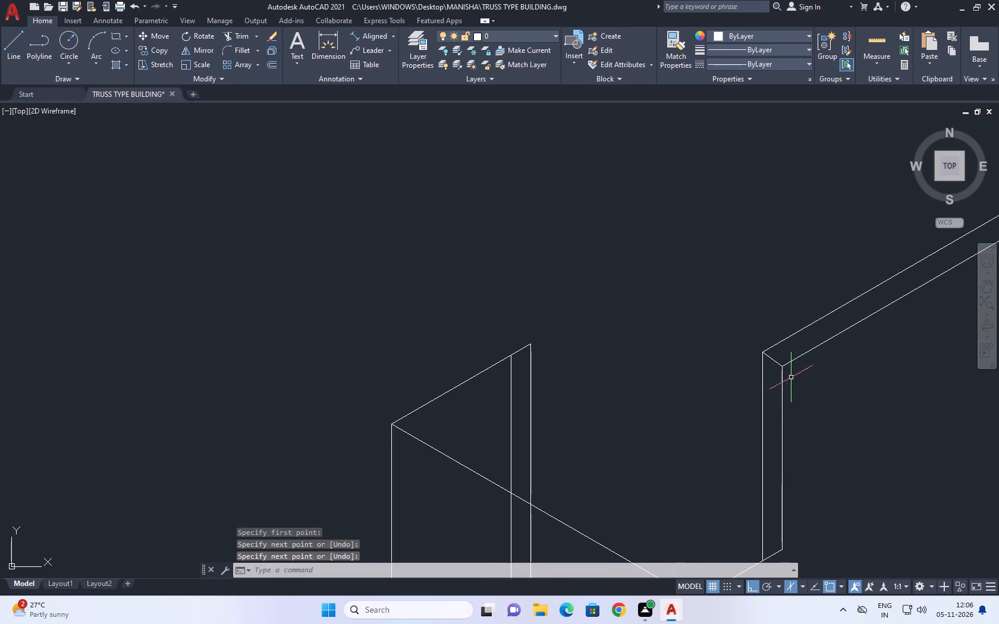
Delete the short diagonal line joining the inner and outer top corners of the stepped wall outline.
{"action": "scroll", "coordinate": [782, 363], "scroll_direction": "up", "scroll_amount": 2}
{"action": "left_click", "coordinate": [773, 354]}
{"action": "left_click", "coordinate": [739, 366]}
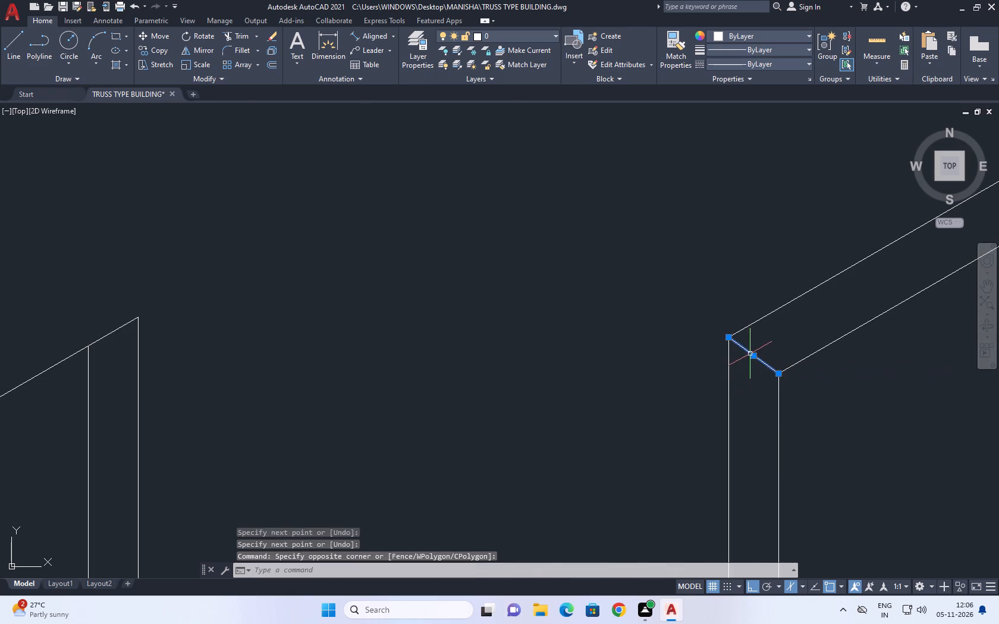
{"action": "key", "text": "Delete"}
{"action": "scroll", "coordinate": [733, 435], "scroll_direction": "down", "scroll_amount": 4}
{"action": "middle_click_drag", "start_coordinate": [795, 354], "coordinate": [802, 289]}
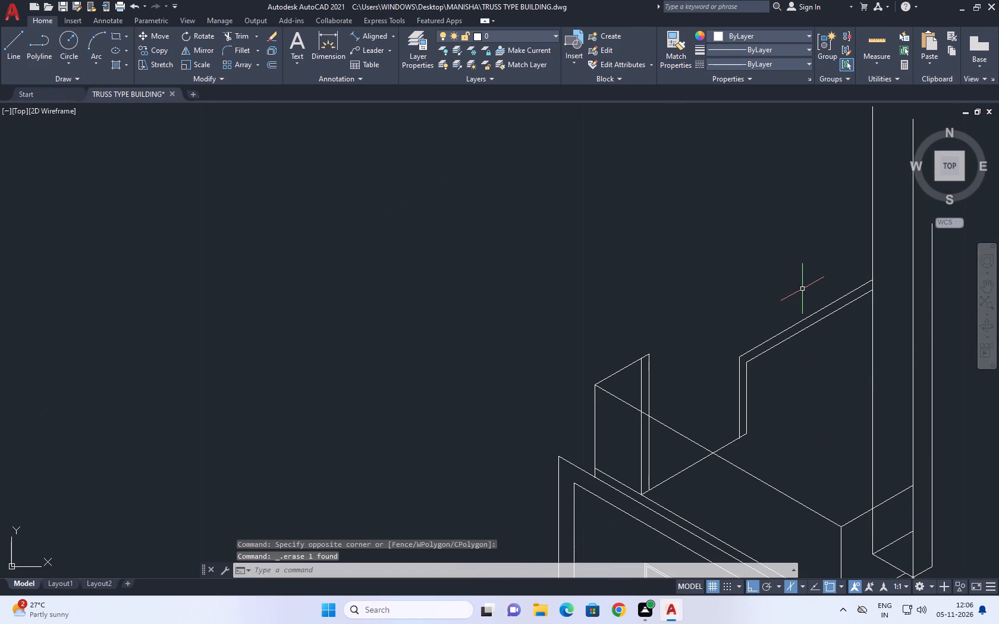
Extend the lower 30° line of the stepped outline to meet the outer vertical of its pair.
{"action": "key", "text": "e"}
{"action": "key", "text": "x"}
{"action": "key", "text": "space"}
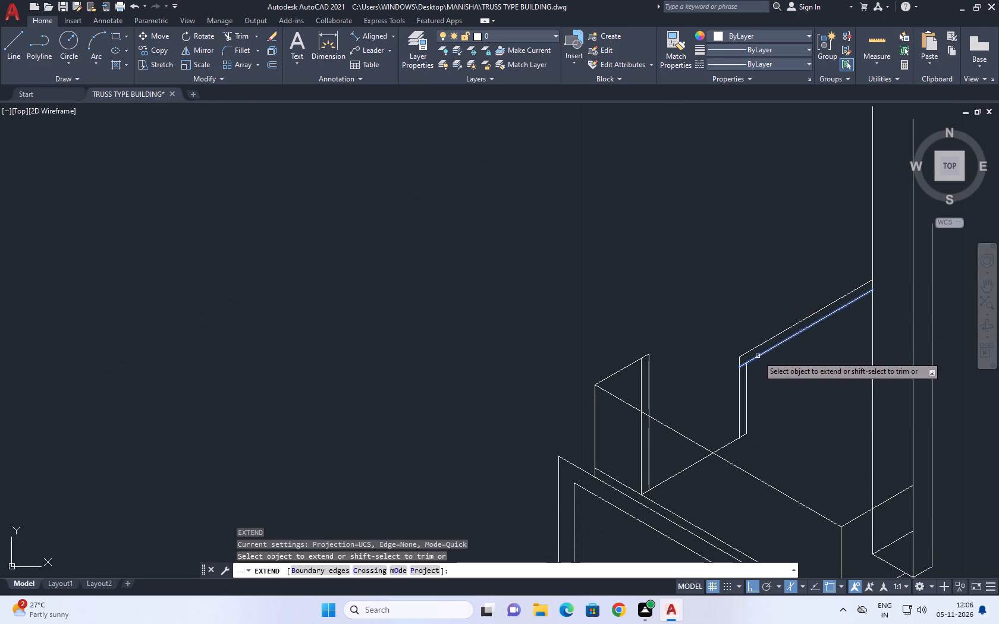
{"action": "left_click", "coordinate": [757, 354]}
{"action": "key", "text": "Escape"}
{"action": "scroll", "coordinate": [753, 368], "scroll_direction": "up", "scroll_amount": 3}
{"action": "scroll", "coordinate": [724, 380], "scroll_direction": "down", "scroll_amount": 3}
{"action": "middle_click_drag", "start_coordinate": [684, 341], "coordinate": [662, 377]}
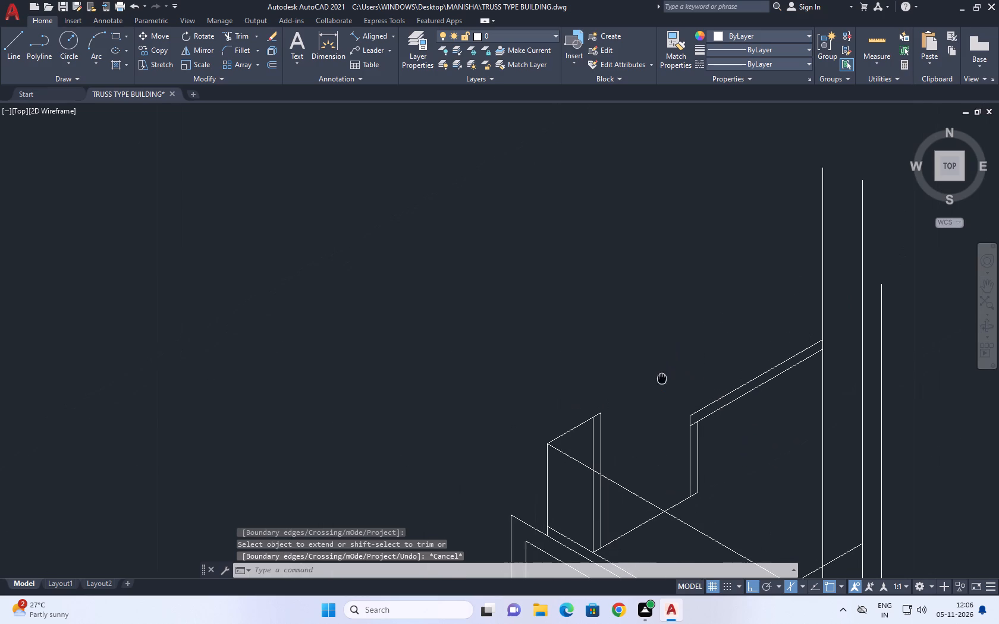
{"action": "middle_click_drag", "start_coordinate": [662, 377], "coordinate": [661, 381]}
Draw a 30° line from the raised box's top back corner to just past the tall structure's first vertical edge.
{"action": "key", "text": "l"}
{"action": "key", "text": "space"}
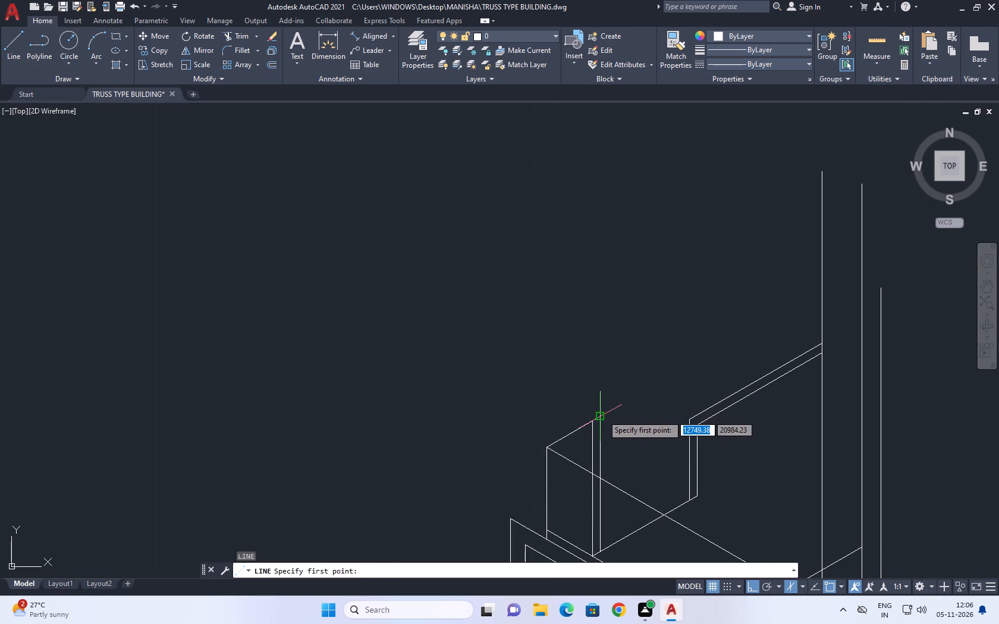
{"action": "left_click", "coordinate": [601, 412]}
{"action": "left_click", "coordinate": [838, 274]}
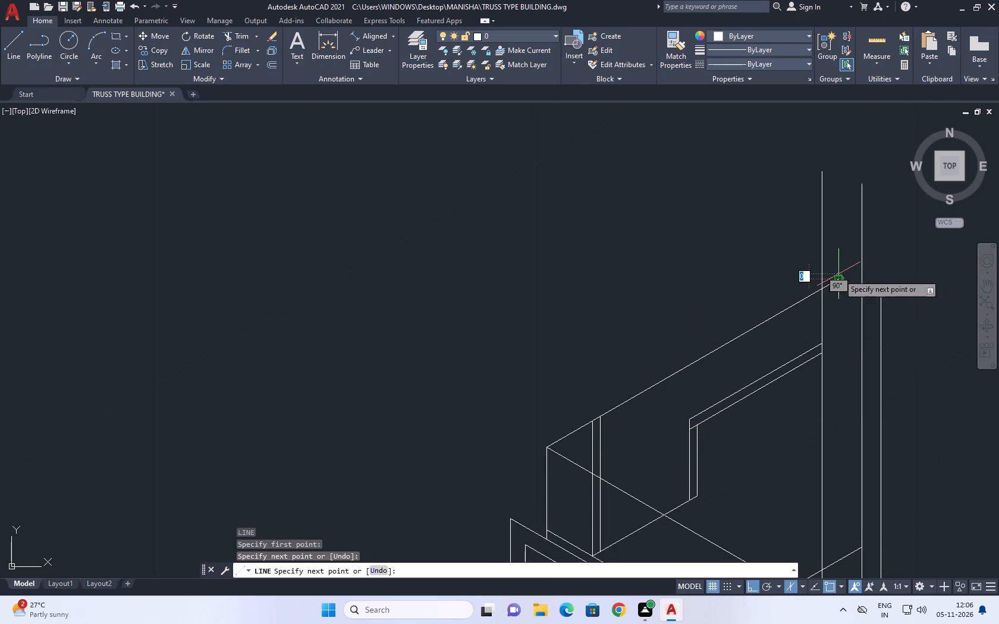
{"action": "key", "text": "space"}
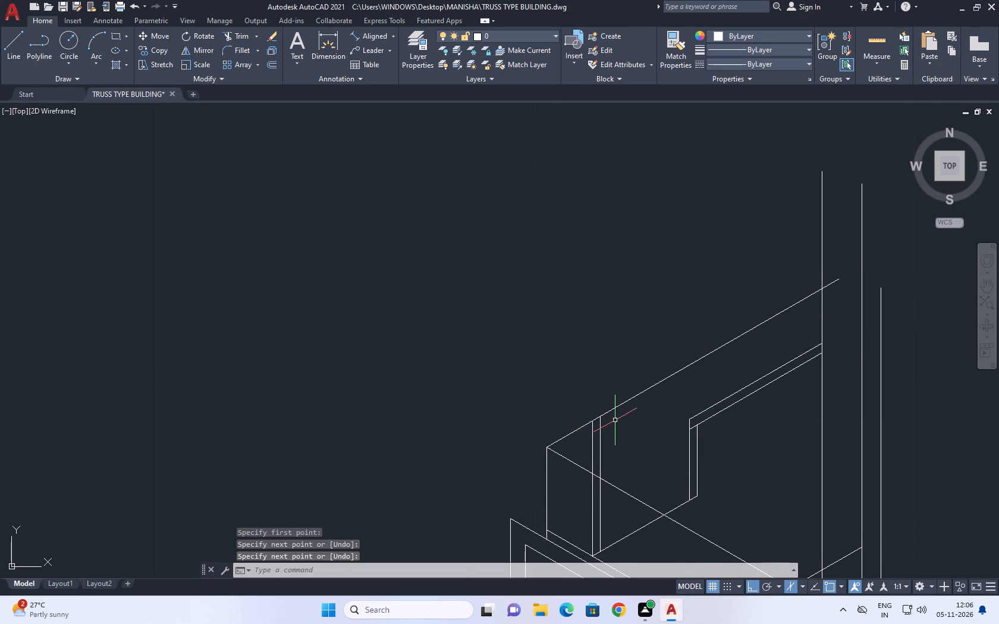
Copy the new long 30° line straight up by 0.226.
{"action": "scroll", "coordinate": [615, 418], "scroll_direction": "up", "scroll_amount": 1}
{"action": "left_click", "coordinate": [674, 391]}
{"action": "left_click", "coordinate": [637, 345]}
{"action": "middle_click_drag", "start_coordinate": [648, 330], "coordinate": [644, 338]}
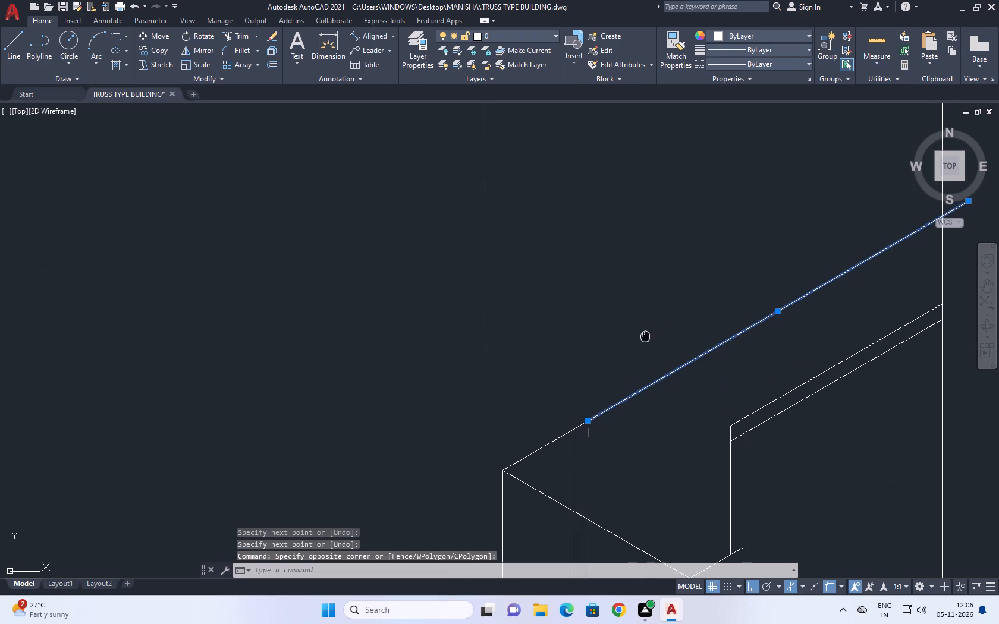
{"action": "middle_click_drag", "start_coordinate": [644, 338], "coordinate": [633, 355]}
{"action": "scroll", "coordinate": [719, 358], "scroll_direction": "down", "scroll_amount": 2}
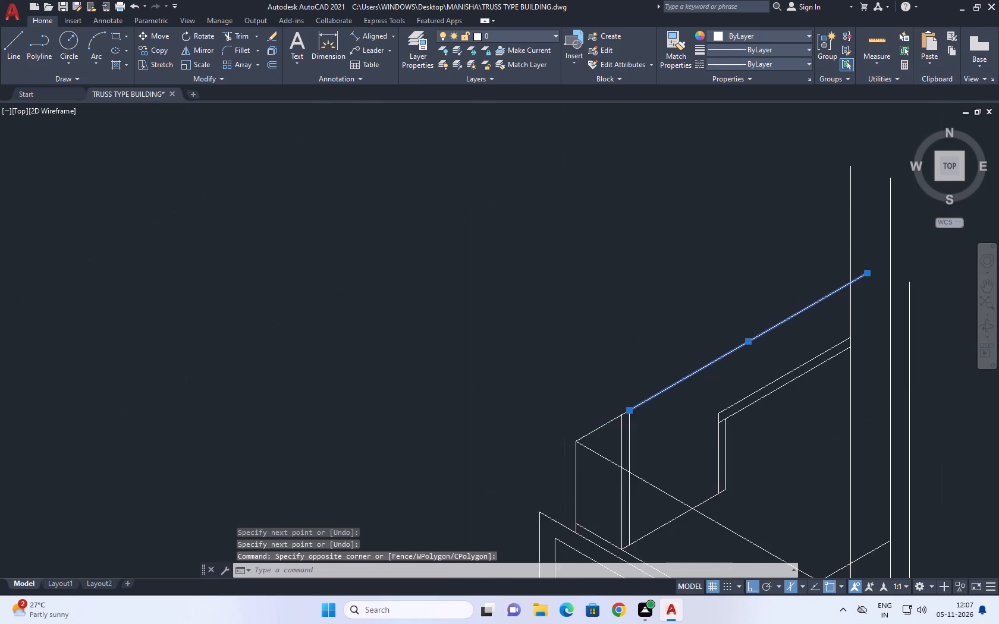
{"action": "scroll", "coordinate": [719, 358], "scroll_direction": "down", "scroll_amount": 1}
{"action": "middle_click_drag", "start_coordinate": [690, 339], "coordinate": [712, 269]}
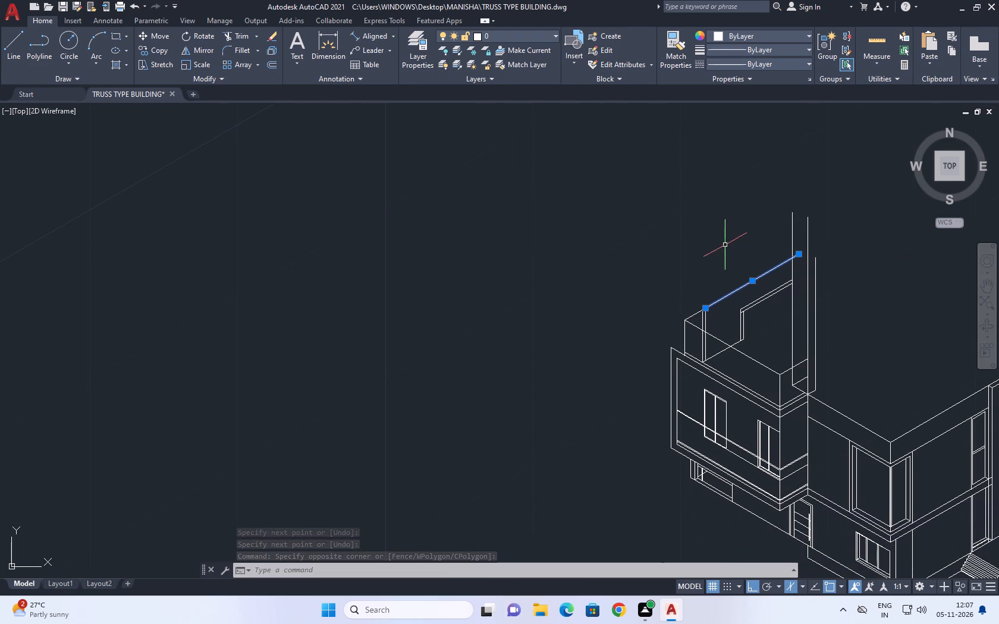
{"action": "middle_click_drag", "start_coordinate": [725, 245], "coordinate": [727, 273]}
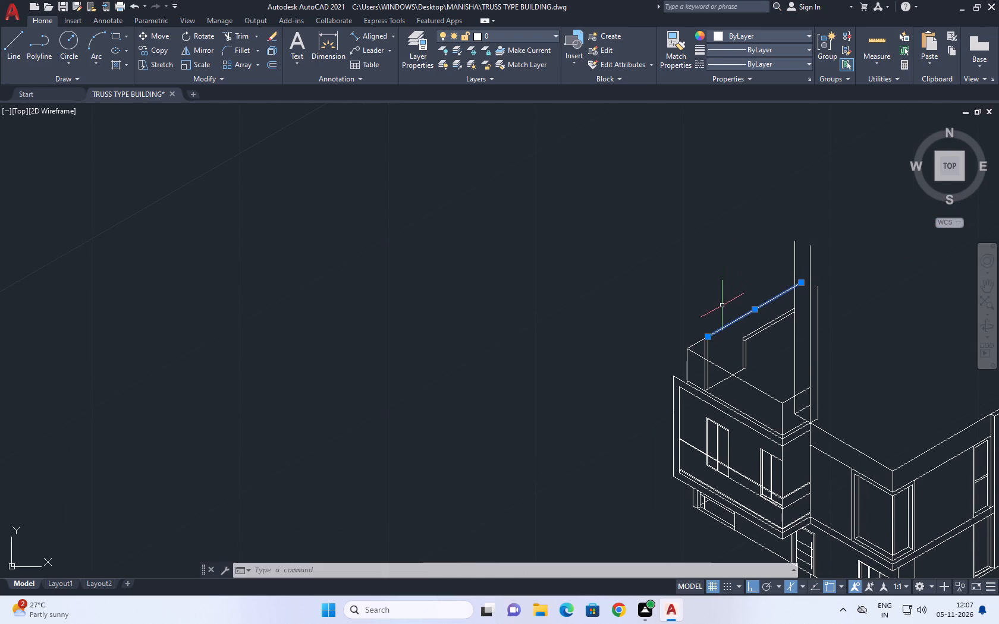
{"action": "type", "text": "CO"}
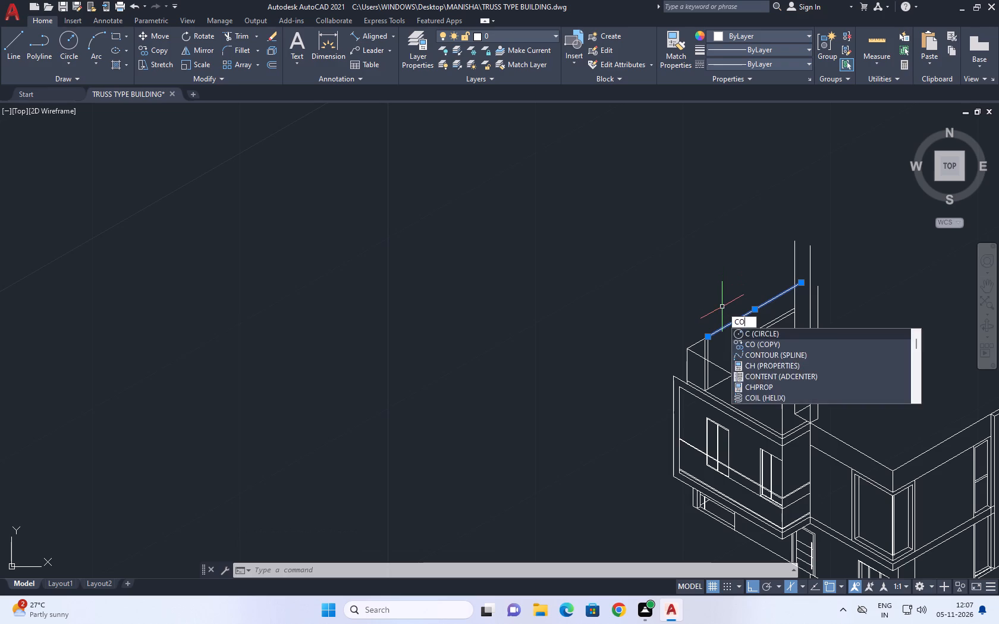
{"action": "key", "text": "space"}
{"action": "left_click", "coordinate": [720, 322]}
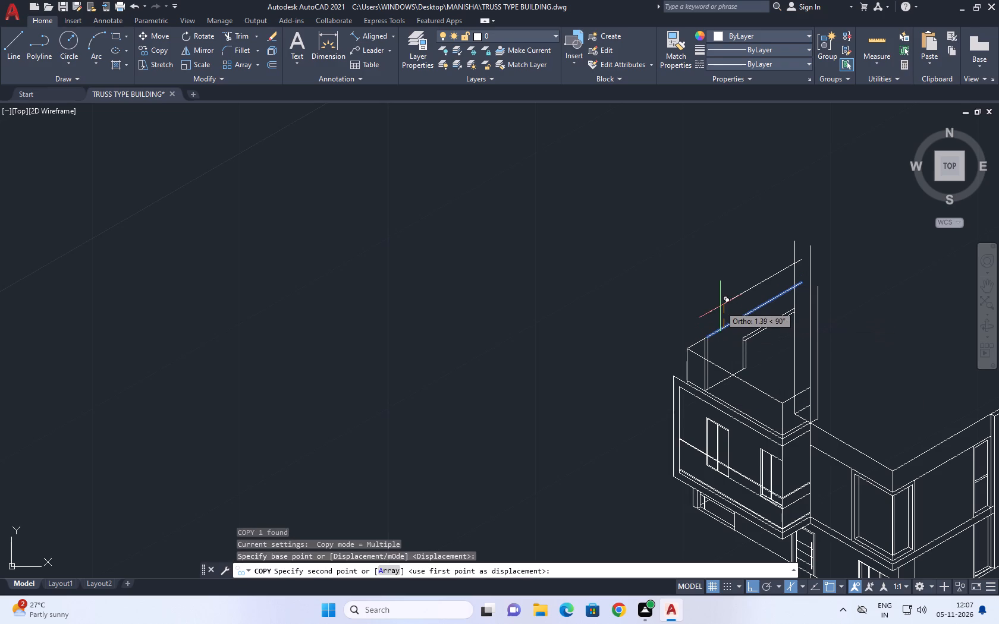
{"action": "type", "text": "0.0"}
{"action": "key", "text": "Return"}
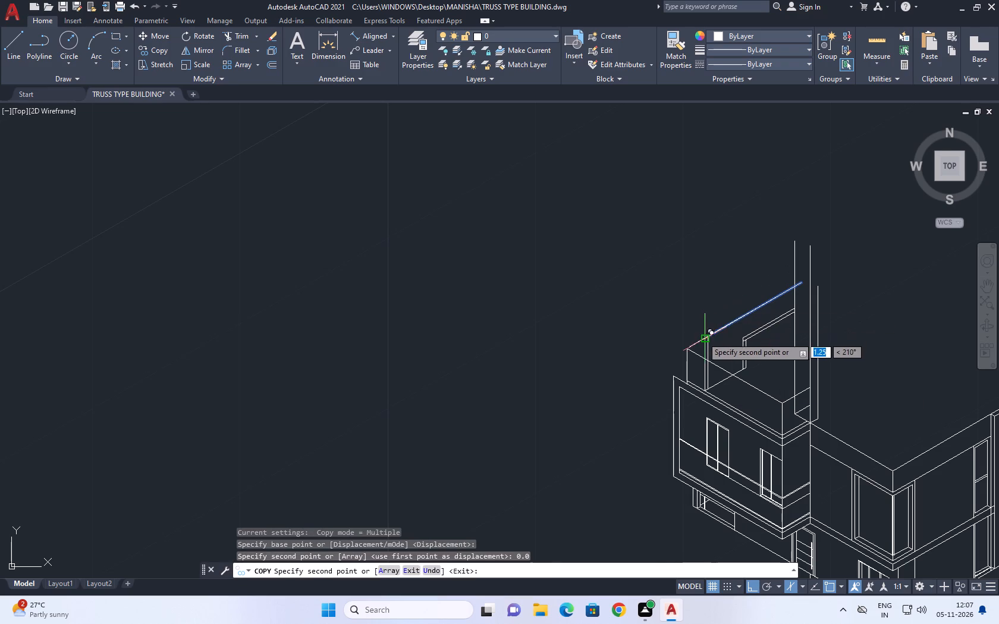
{"action": "scroll", "coordinate": [703, 338], "scroll_direction": "up", "scroll_amount": 7}
{"action": "key", "text": "ctrl+z"}
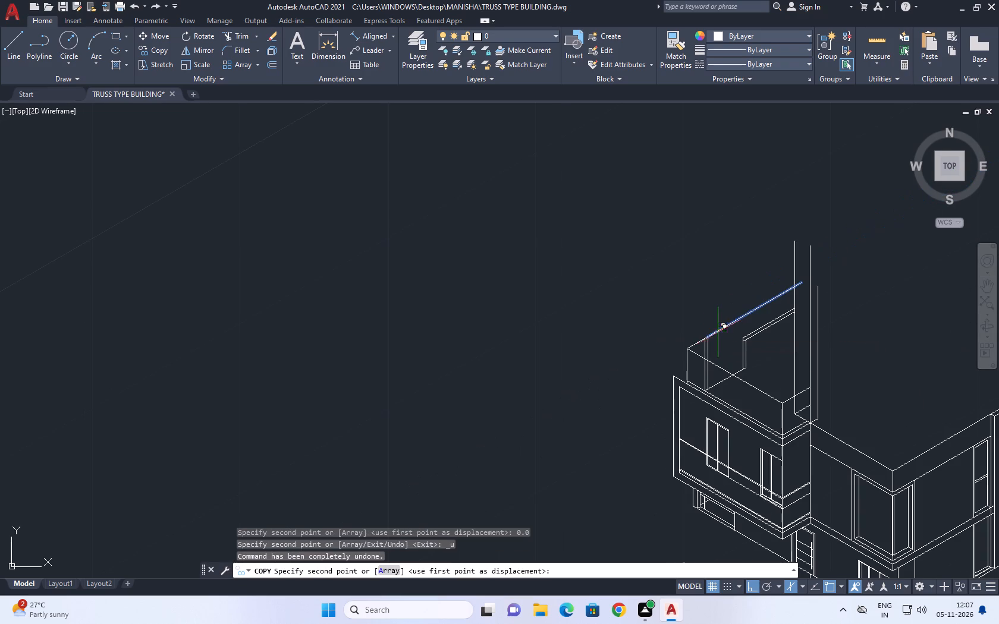
{"action": "scroll", "coordinate": [702, 288], "scroll_direction": "up", "scroll_amount": 1}
{"action": "type", "text": "0.226"}
{"action": "key", "text": "Return"}
{"action": "key", "text": "space"}
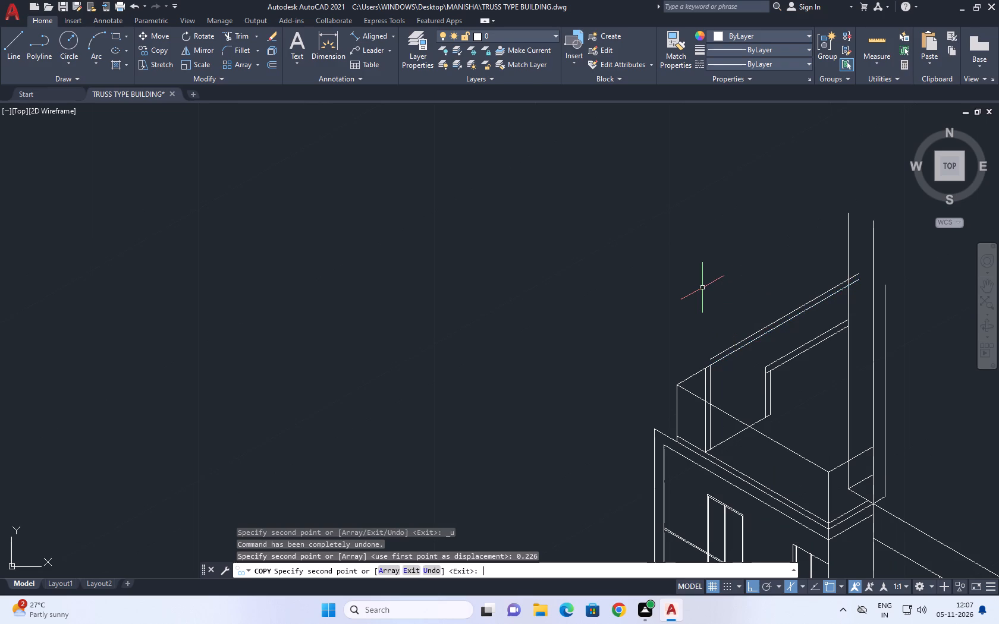
Fillet the box-side pair's inner vertical with the lower long 30° line at radius 0.
{"action": "scroll", "coordinate": [720, 386], "scroll_direction": "up", "scroll_amount": 1}
{"action": "middle_click_drag", "start_coordinate": [722, 379], "coordinate": [711, 395]}
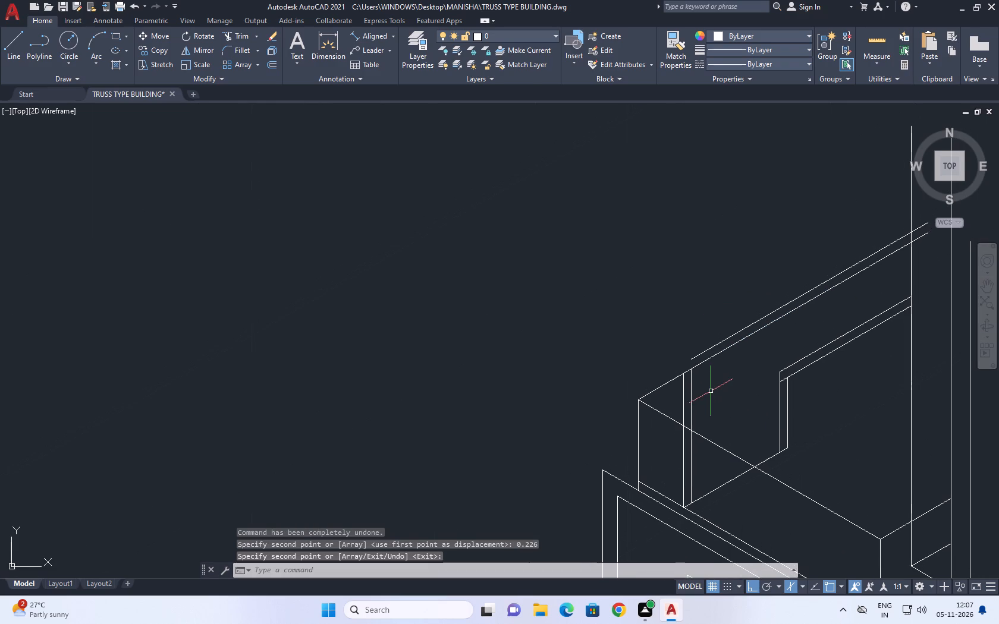
{"action": "key", "text": "f"}
{"action": "key", "text": "space"}
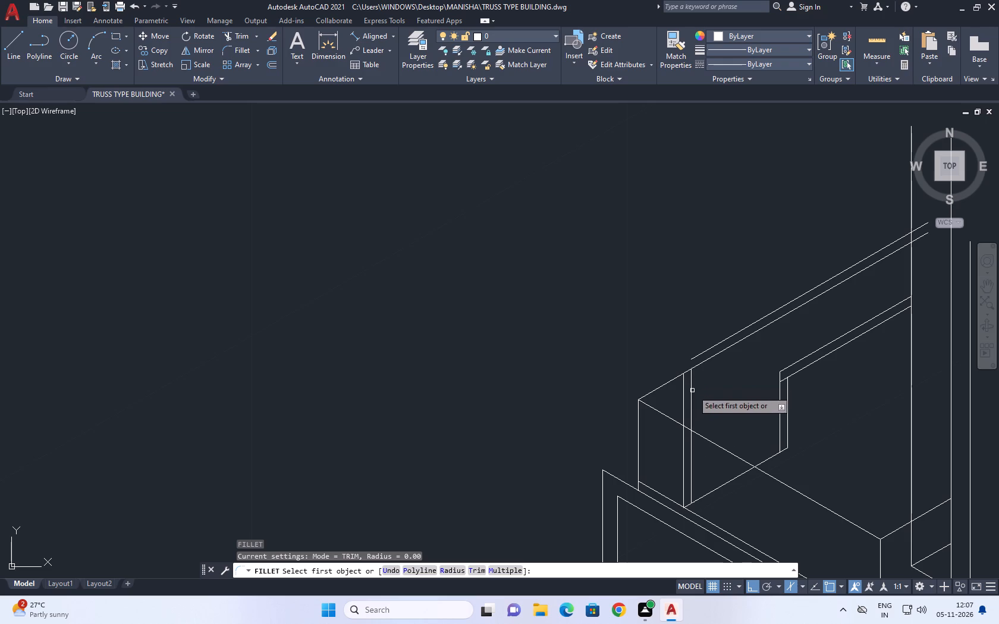
{"action": "left_click", "coordinate": [692, 385]}
{"action": "left_click", "coordinate": [704, 361]}
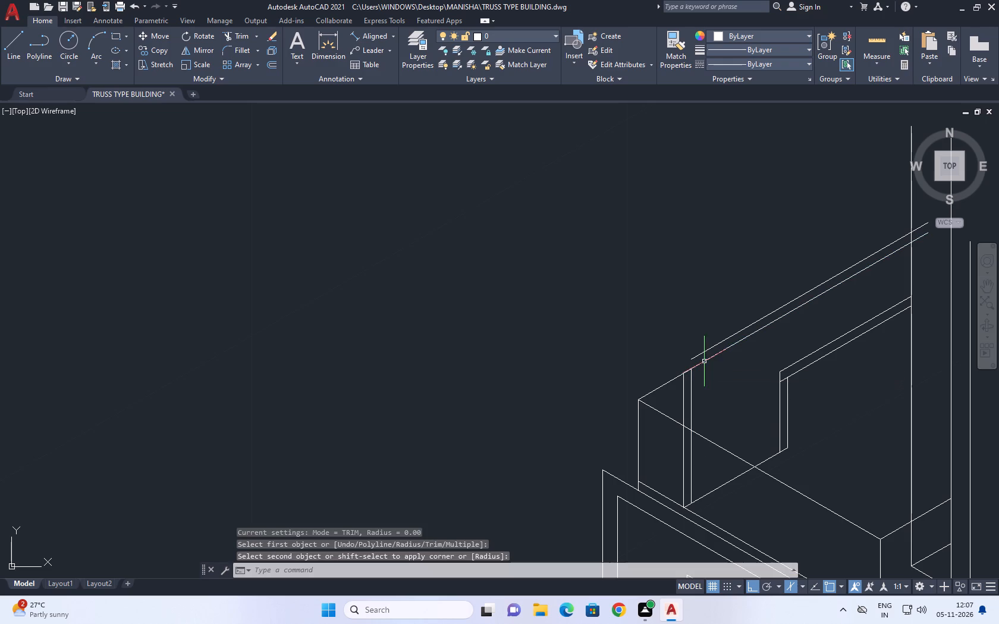
Fillet the box-side pair's outer vertical with the copied upper 30° line into a sharp corner.
{"action": "right_click_drag", "start_coordinate": [714, 302], "coordinate": [710, 295]}
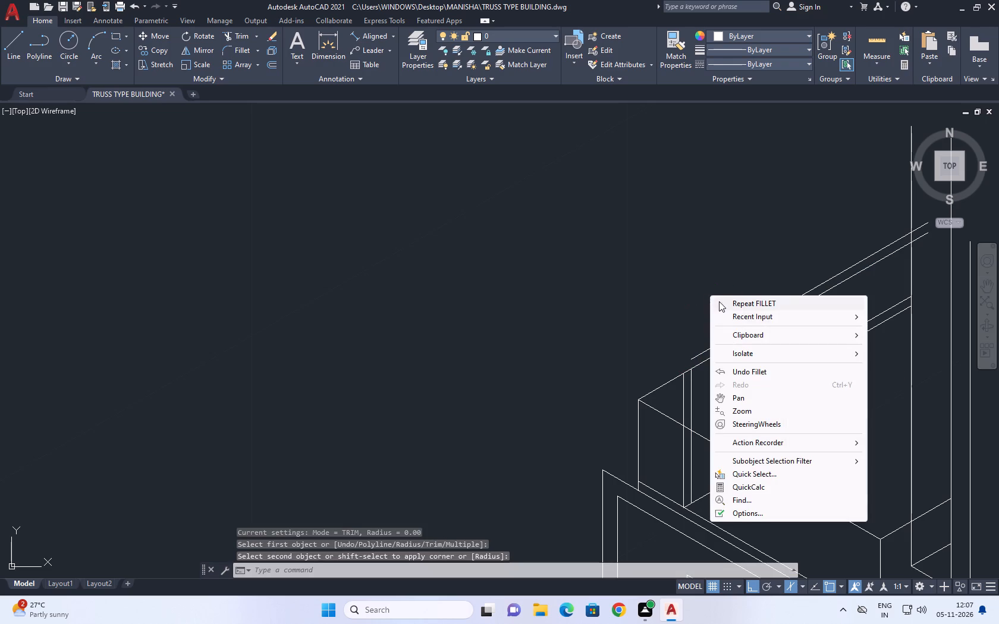
{"action": "left_click", "coordinate": [732, 304]}
{"action": "left_click", "coordinate": [685, 386]}
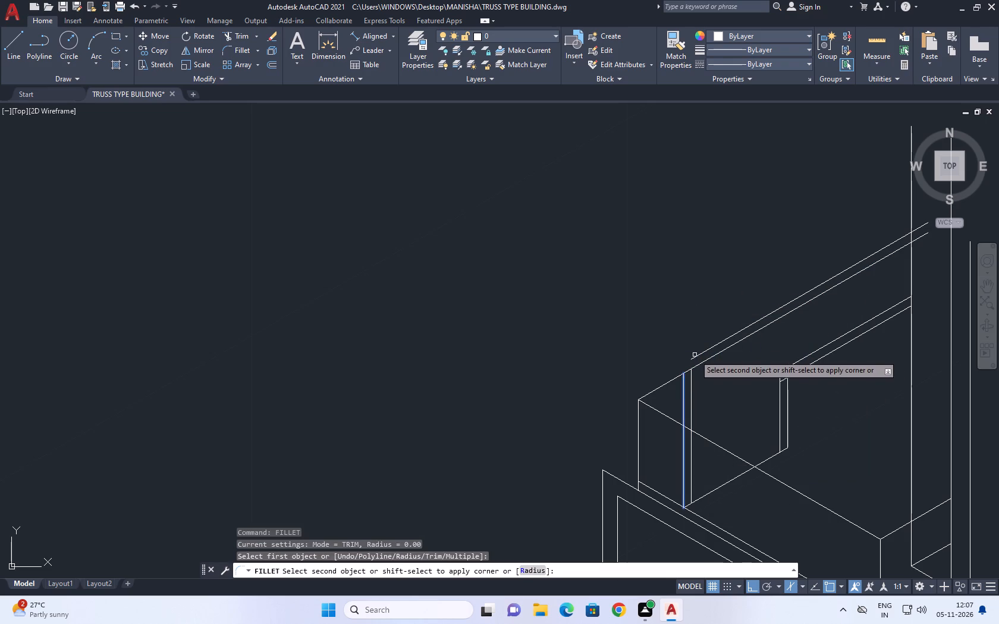
{"action": "left_click", "coordinate": [695, 357]}
{"action": "middle_click_drag", "start_coordinate": [719, 298], "coordinate": [680, 333]}
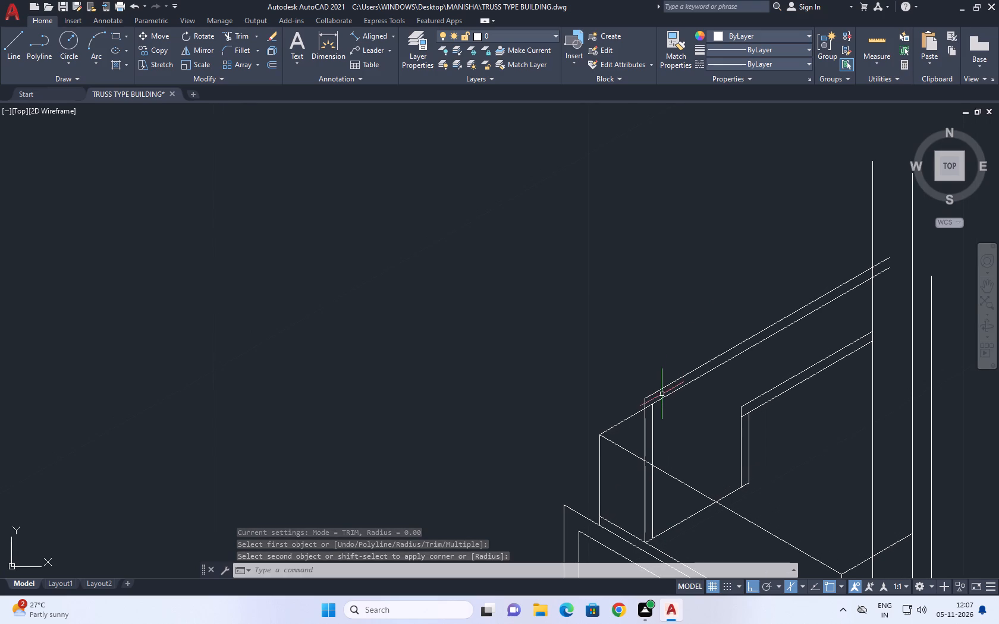
{"action": "middle_click_drag", "start_coordinate": [777, 304], "coordinate": [769, 311]}
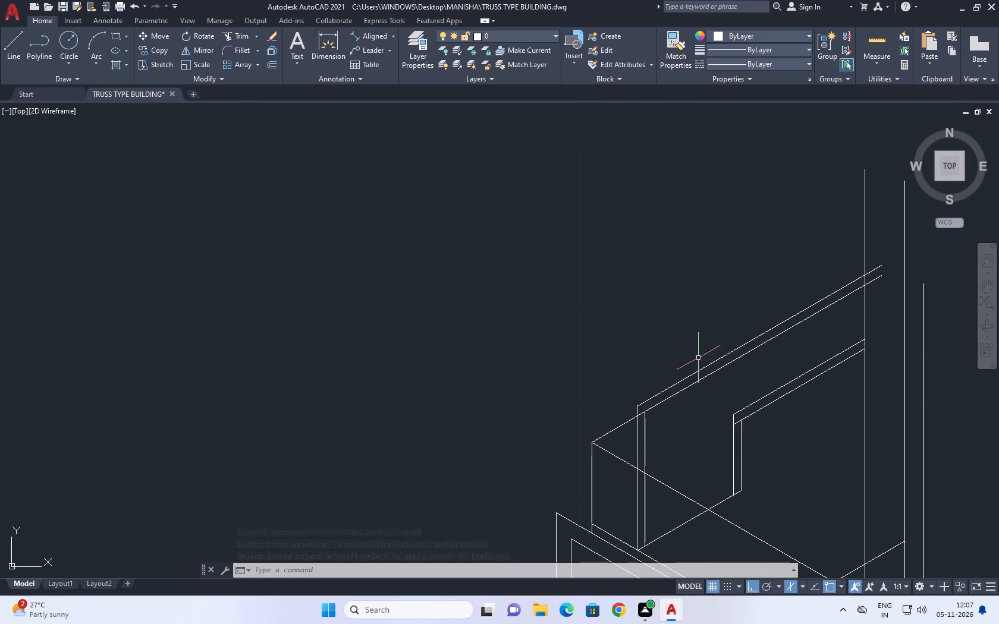
Stretch the top end of the box-side pair's inner vertical straight up about 0.61, past the upper 30° line.
{"action": "scroll", "coordinate": [646, 414], "scroll_direction": "up", "scroll_amount": 3}
{"action": "left_click", "coordinate": [643, 417]}
{"action": "double_click", "coordinate": [638, 424]}
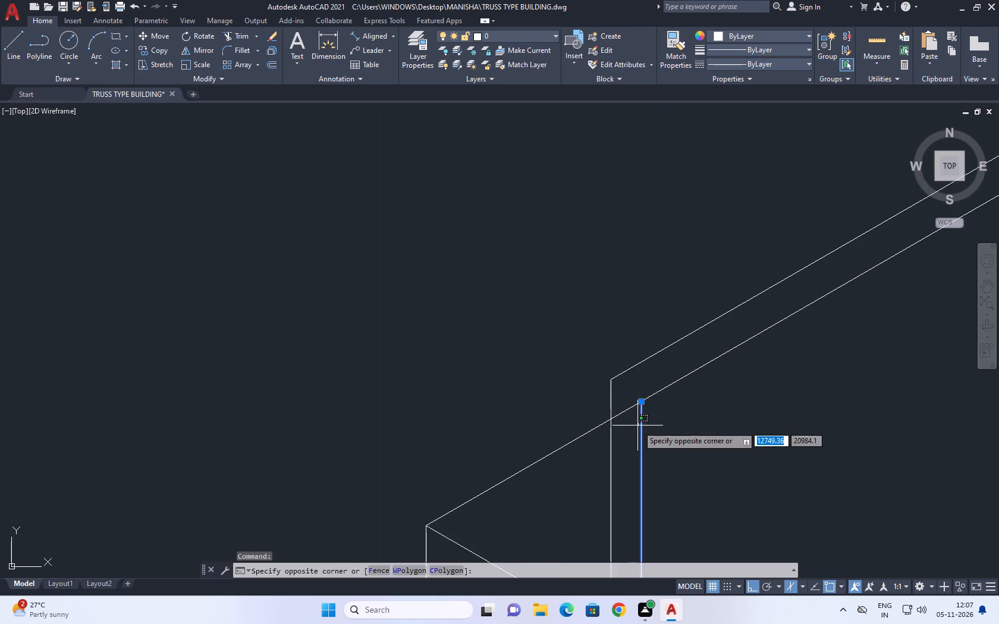
{"action": "left_click", "coordinate": [641, 402]}
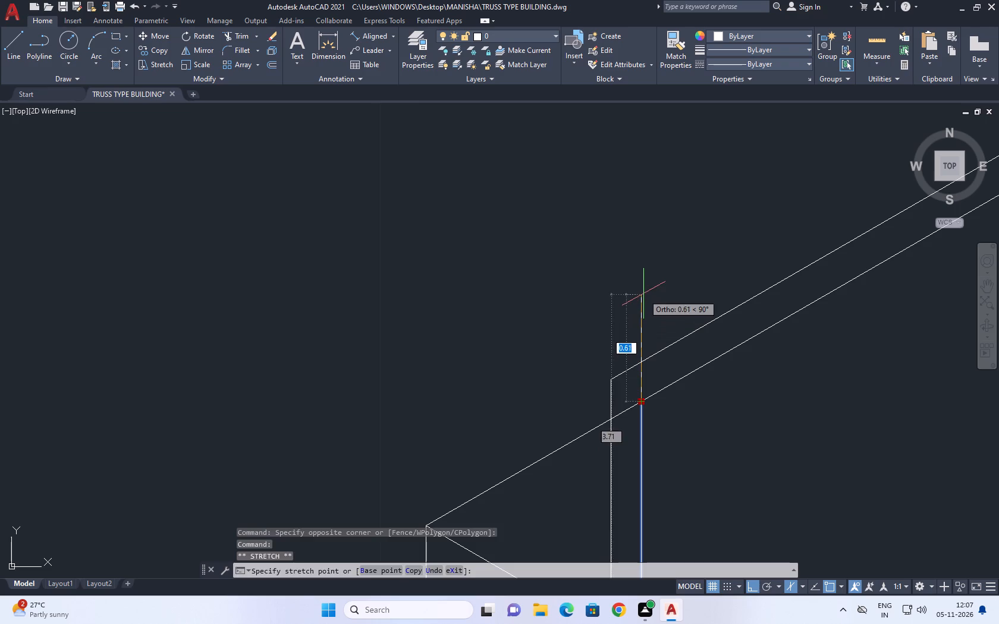
{"action": "left_click", "coordinate": [643, 294]}
{"action": "right_click", "coordinate": [679, 195]}
{"action": "left_click", "coordinate": [733, 400]}
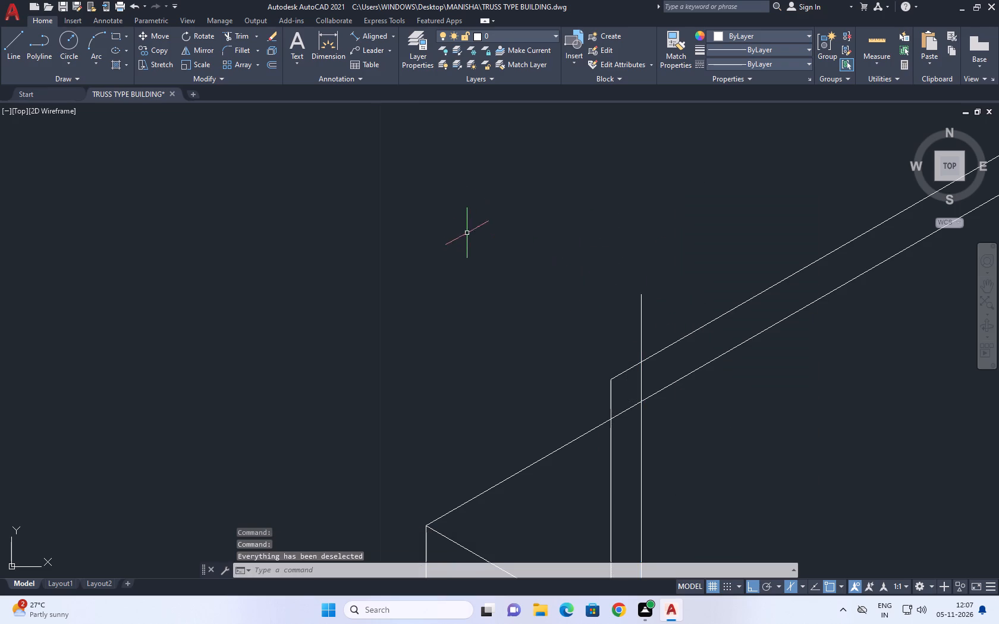
Trim the stretched inner vertical's overhang above the upper 30° line.
{"action": "left_click", "coordinate": [234, 33]}
{"action": "left_click_drag", "start_coordinate": [601, 335], "coordinate": [625, 335]}
{"action": "left_click", "coordinate": [671, 317]}
{"action": "left_click", "coordinate": [590, 324]}
{"action": "scroll", "coordinate": [623, 371], "scroll_direction": "down", "scroll_amount": 2}
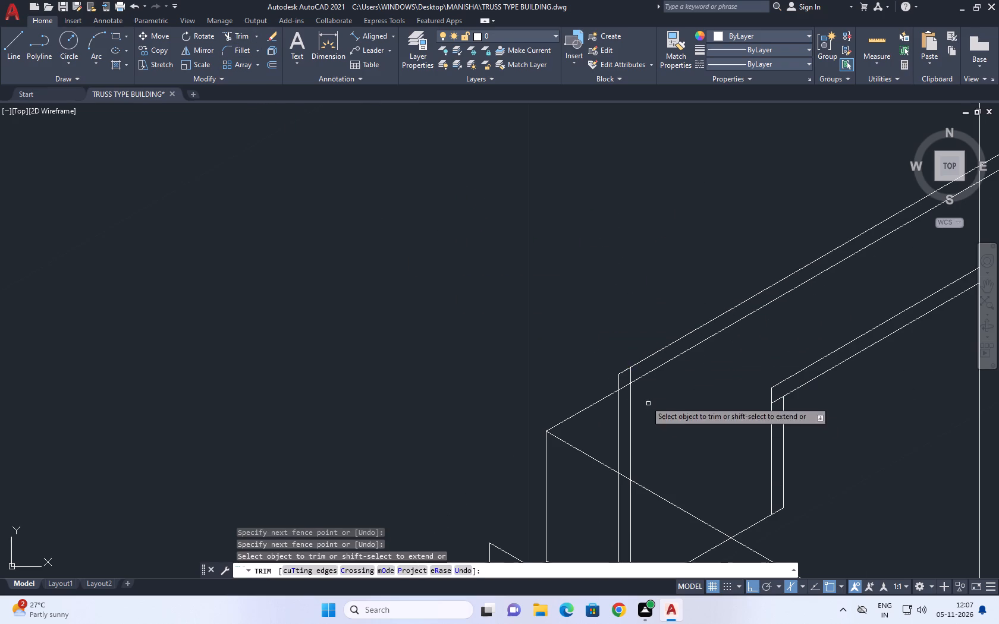
{"action": "scroll", "coordinate": [637, 387], "scroll_direction": "up", "scroll_amount": 1}
{"action": "middle_click_drag", "start_coordinate": [672, 315], "coordinate": [686, 364]}
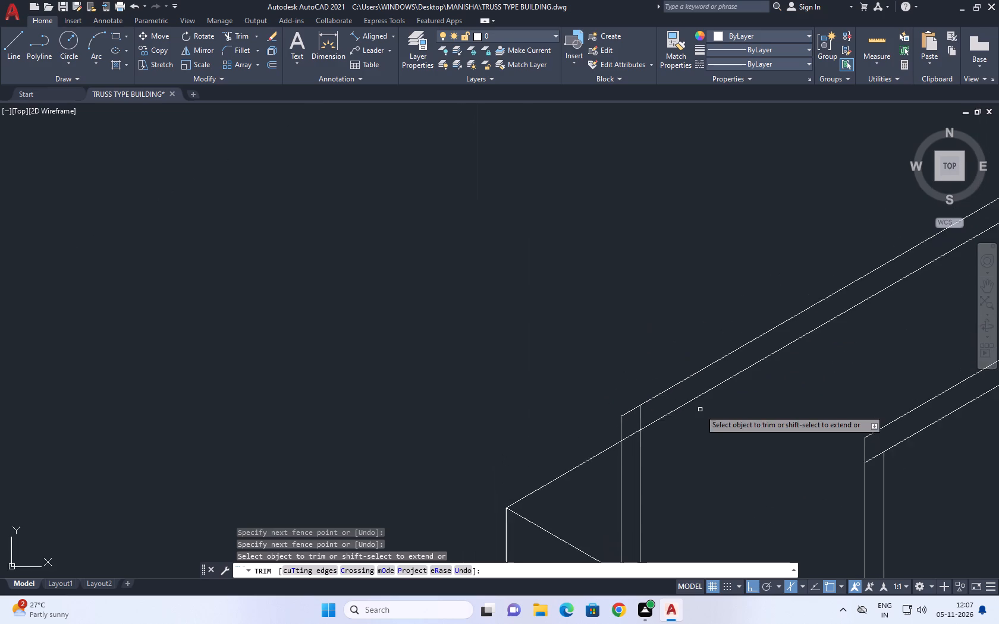
{"action": "scroll", "coordinate": [705, 415], "scroll_direction": "down", "scroll_amount": 3}
{"action": "scroll", "coordinate": [692, 427], "scroll_direction": "up", "scroll_amount": 2}
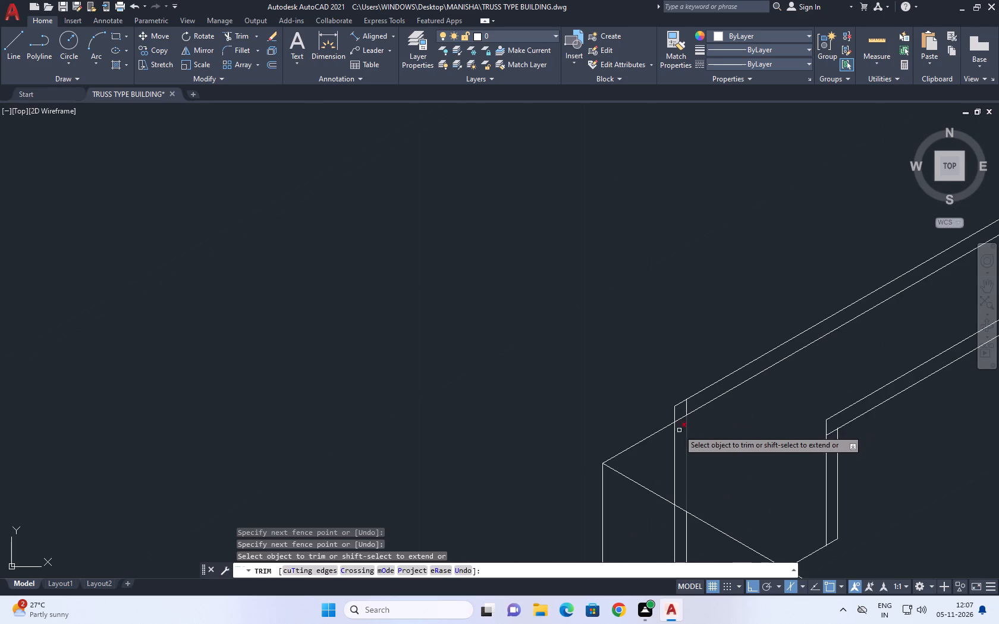
{"action": "right_click", "coordinate": [626, 307]}
{"action": "left_click", "coordinate": [656, 333]}
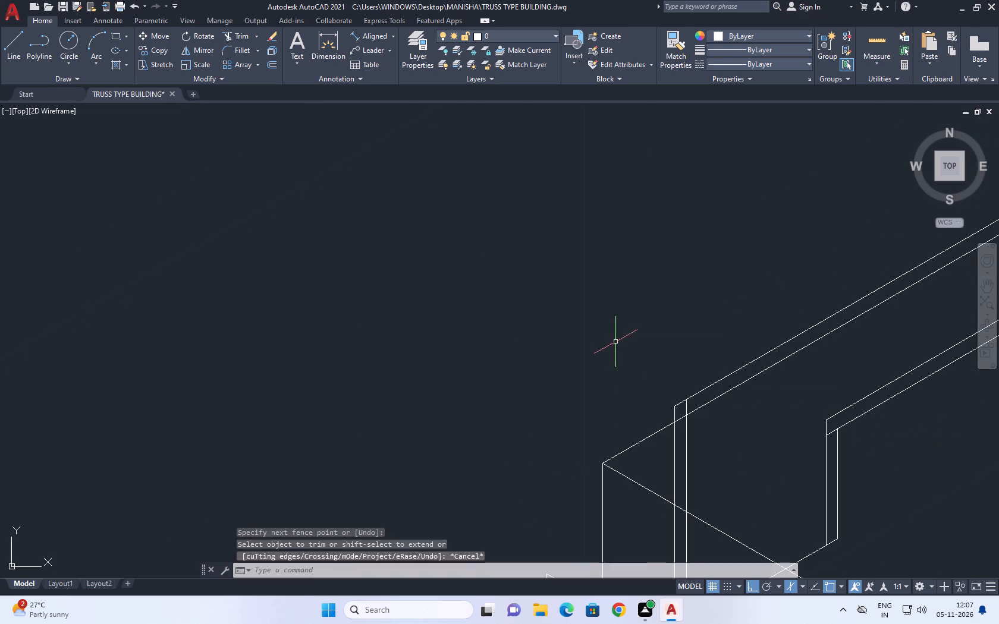
Examine the double-line wall outline between the raised box and the tall structure, up close and within the whole building.
{"action": "scroll", "coordinate": [615, 343], "scroll_direction": "down", "scroll_amount": 3}
{"action": "middle_click_drag", "start_coordinate": [784, 377], "coordinate": [756, 374]}
{"action": "scroll", "coordinate": [646, 352], "scroll_direction": "up", "scroll_amount": 3}
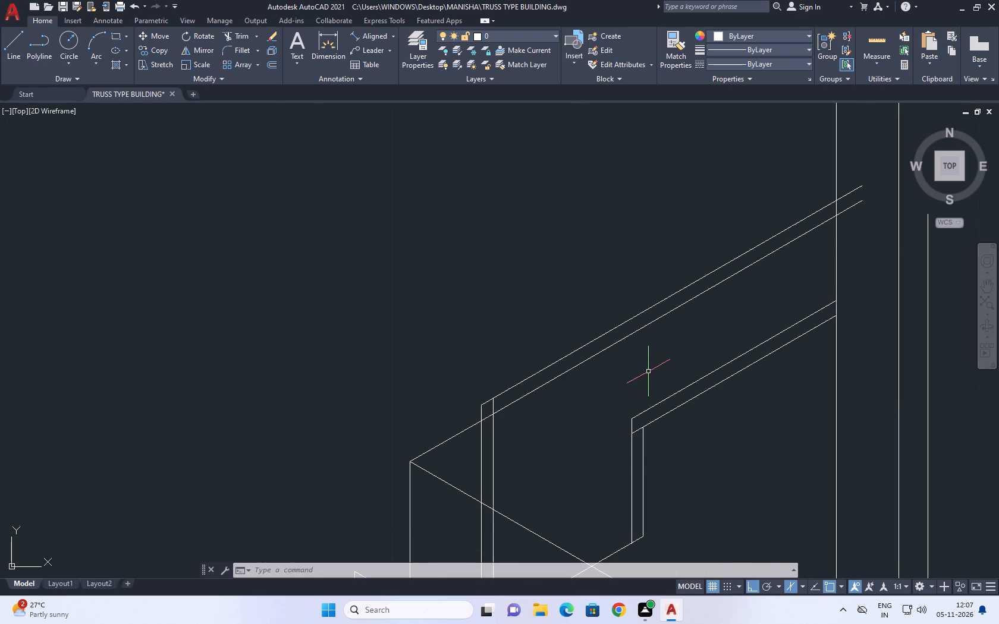
{"action": "middle_click_drag", "start_coordinate": [610, 210], "coordinate": [574, 222]}
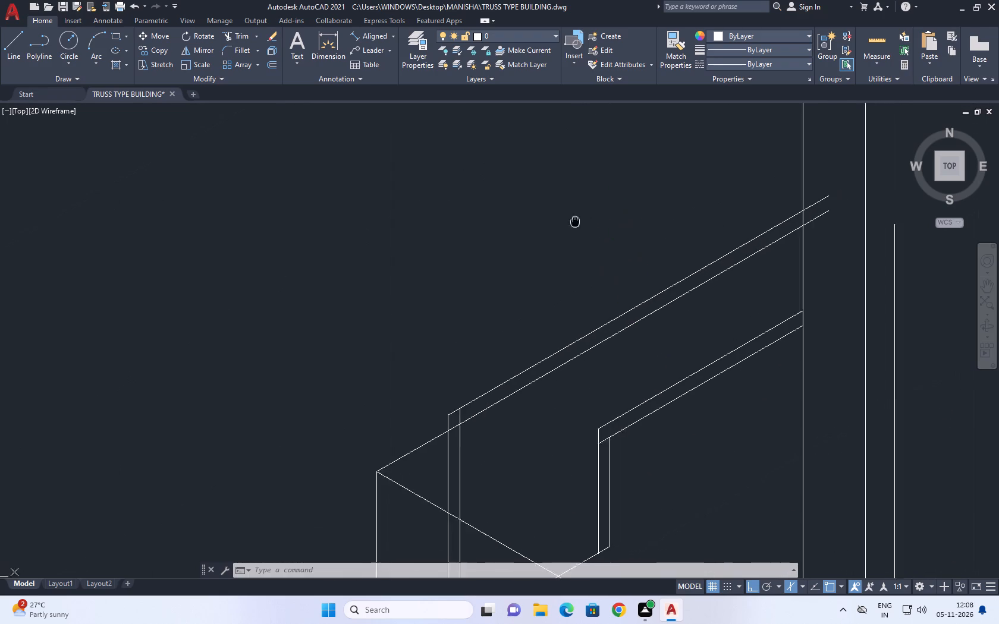
{"action": "middle_click_drag", "start_coordinate": [574, 222], "coordinate": [546, 258]}
{"action": "scroll", "coordinate": [566, 315], "scroll_direction": "down", "scroll_amount": 4}
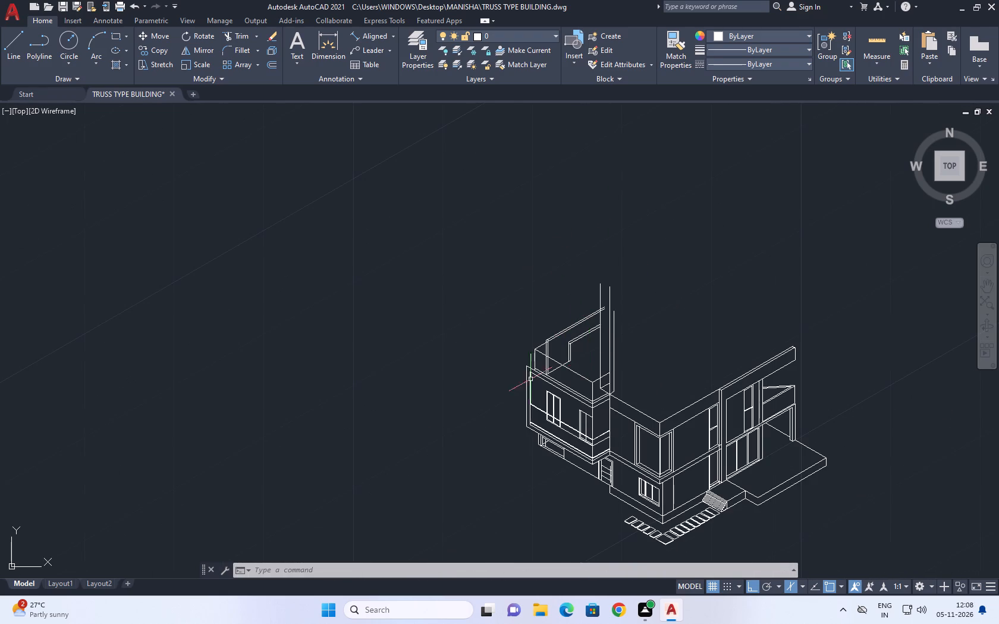
{"action": "scroll", "coordinate": [507, 383], "scroll_direction": "up", "scroll_amount": 2}
{"action": "middle_click_drag", "start_coordinate": [602, 290], "coordinate": [602, 294]}
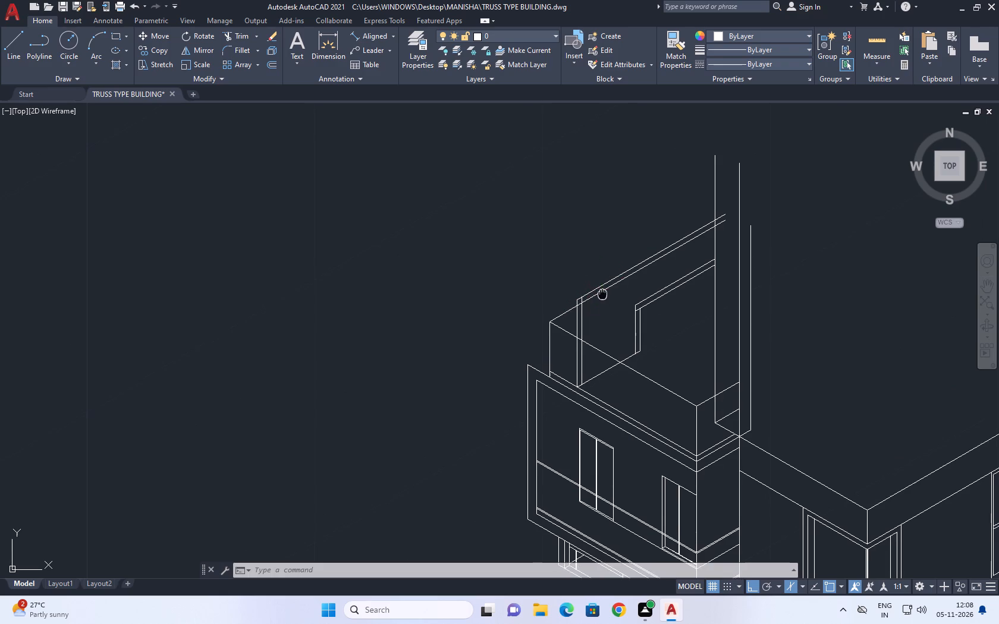
Move the inner double-line frame of two verticals and two 30° lines about 0.6 along 210° onto the raised box's long top edge.
{"action": "middle_click_drag", "start_coordinate": [602, 294], "coordinate": [609, 330]}
{"action": "middle_click_drag", "start_coordinate": [622, 377], "coordinate": [617, 308]}
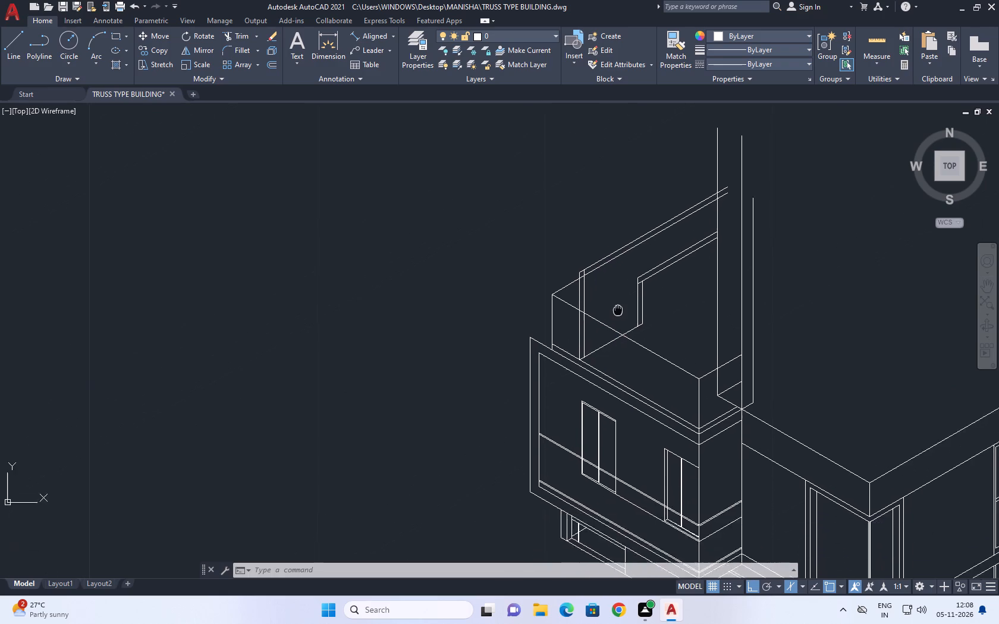
{"action": "middle_click_drag", "start_coordinate": [617, 308], "coordinate": [615, 297]}
{"action": "scroll", "coordinate": [616, 301], "scroll_direction": "up", "scroll_amount": 1}
{"action": "left_click", "coordinate": [628, 232]}
{"action": "left_click", "coordinate": [686, 333]}
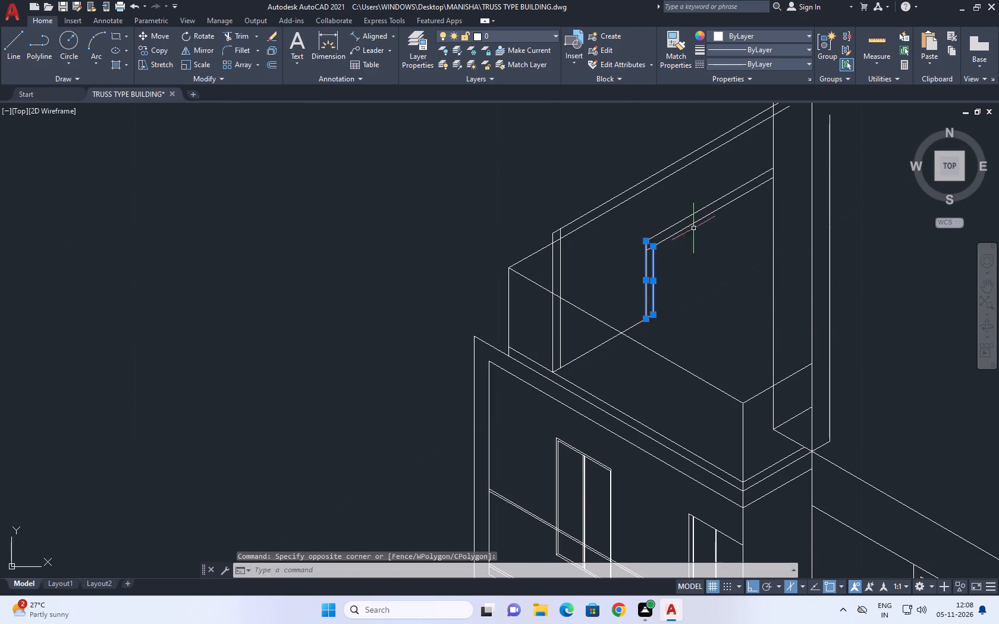
{"action": "left_click", "coordinate": [718, 248]}
{"action": "left_click", "coordinate": [693, 208]}
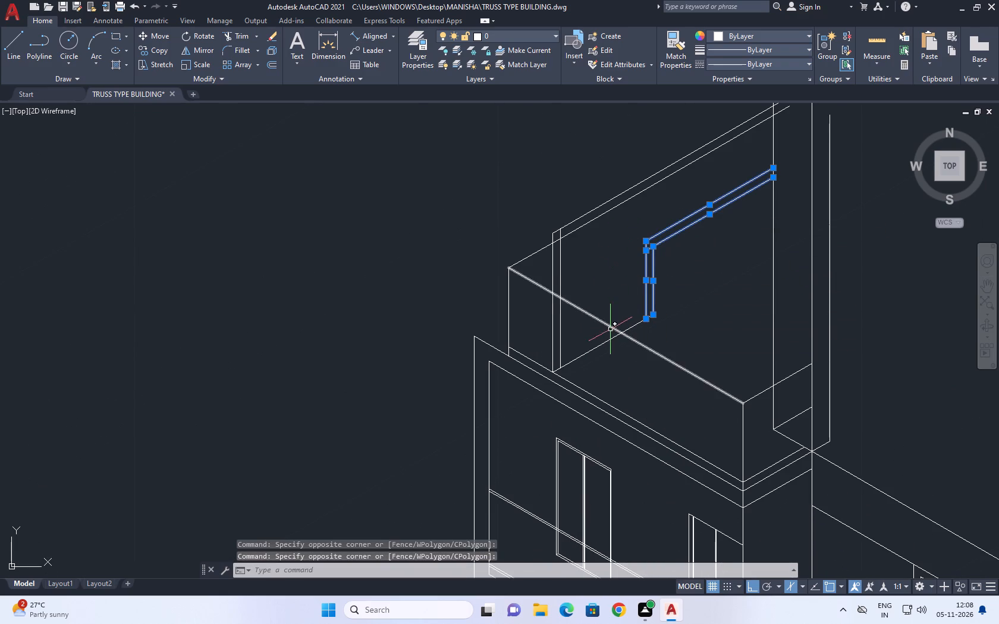
{"action": "left_click_drag", "start_coordinate": [162, 36], "coordinate": [195, 64]}
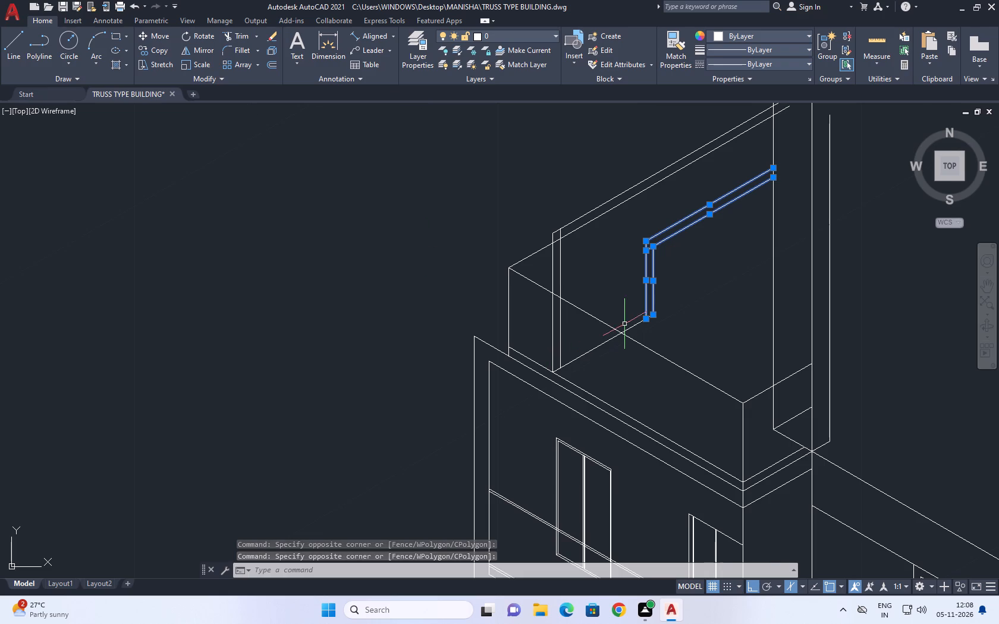
{"action": "scroll", "coordinate": [624, 324], "scroll_direction": "up", "scroll_amount": 1}
{"action": "middle_click_drag", "start_coordinate": [632, 291], "coordinate": [617, 322]}
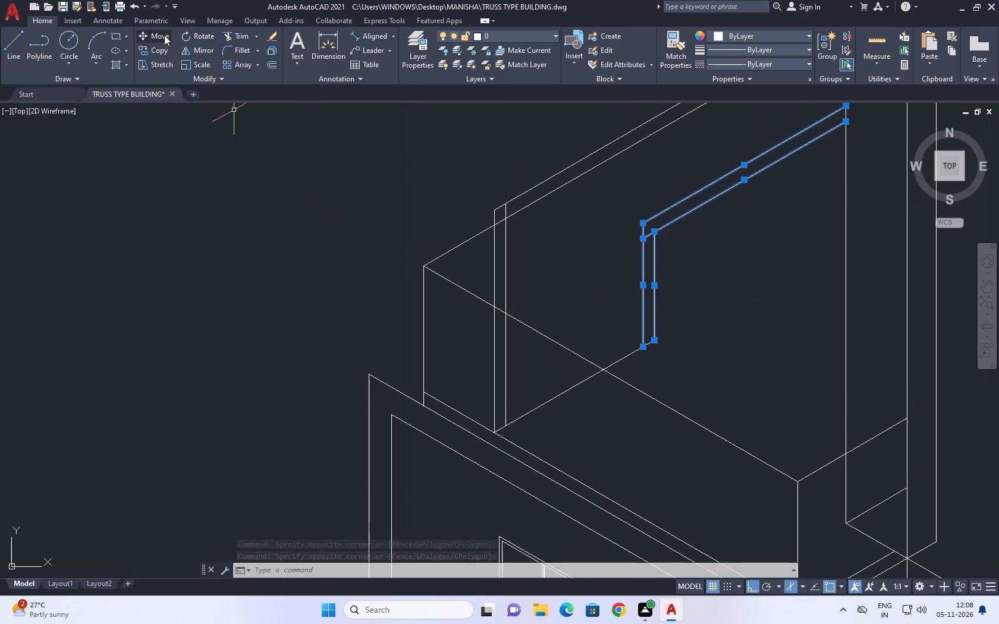
{"action": "left_click", "coordinate": [159, 35]}
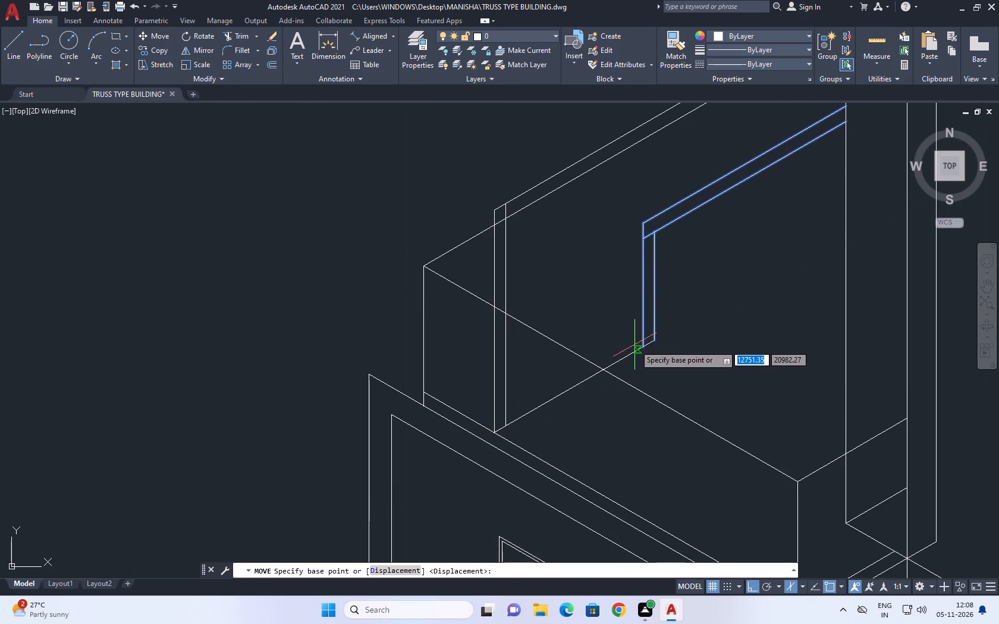
{"action": "left_click", "coordinate": [642, 346]}
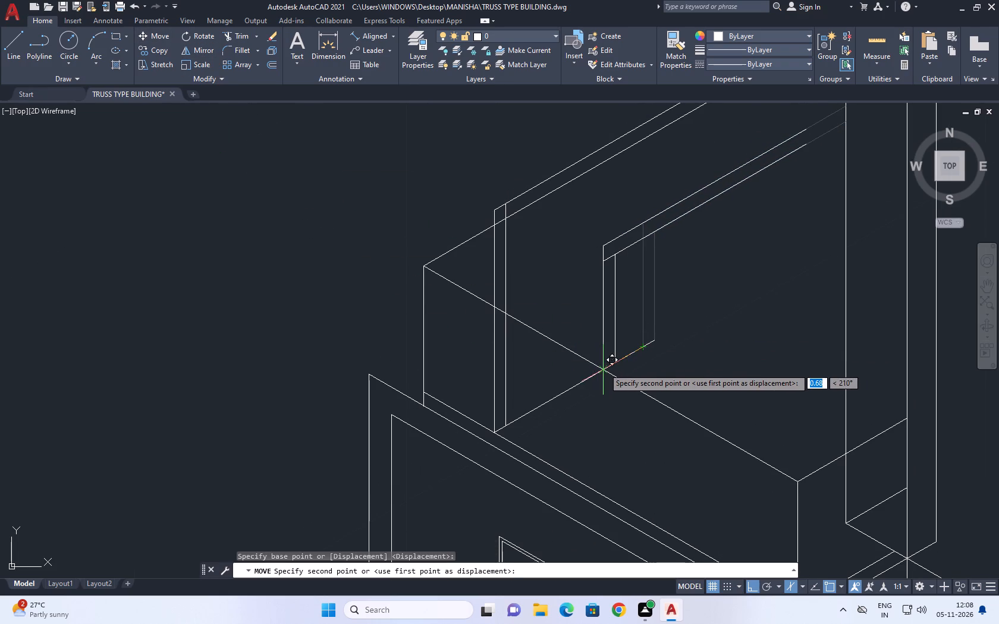
{"action": "left_click", "coordinate": [605, 368]}
Lower the raised box's long top edge, both short 30° top edges and both corner verticals straight down by about 0.7.
{"action": "scroll", "coordinate": [575, 353], "scroll_direction": "down", "scroll_amount": 1}
{"action": "middle_click_drag", "start_coordinate": [595, 334], "coordinate": [596, 346]}
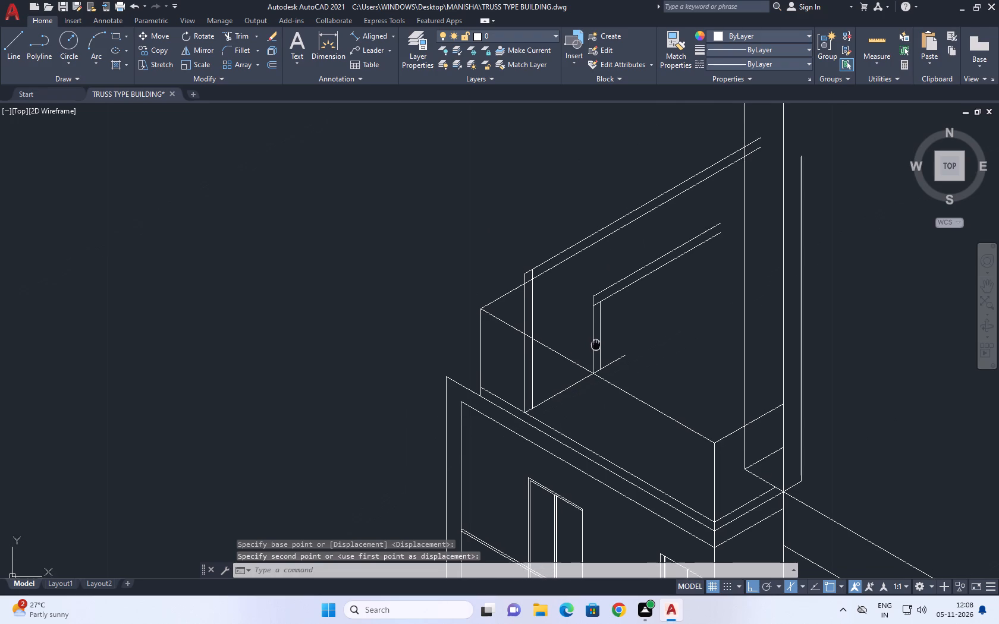
{"action": "middle_click_drag", "start_coordinate": [596, 346], "coordinate": [633, 420]}
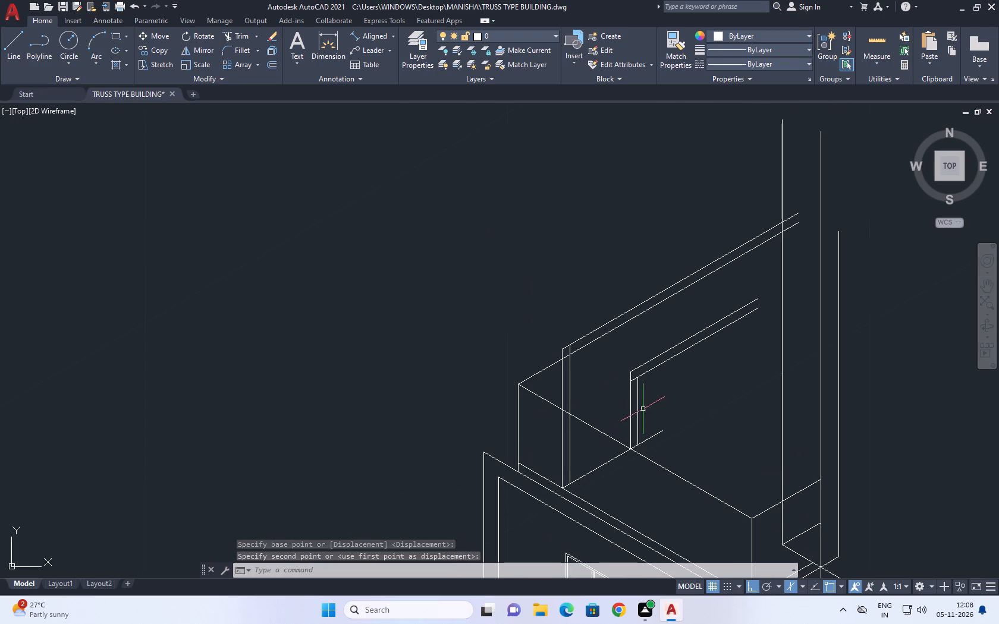
{"action": "left_click", "coordinate": [533, 392]}
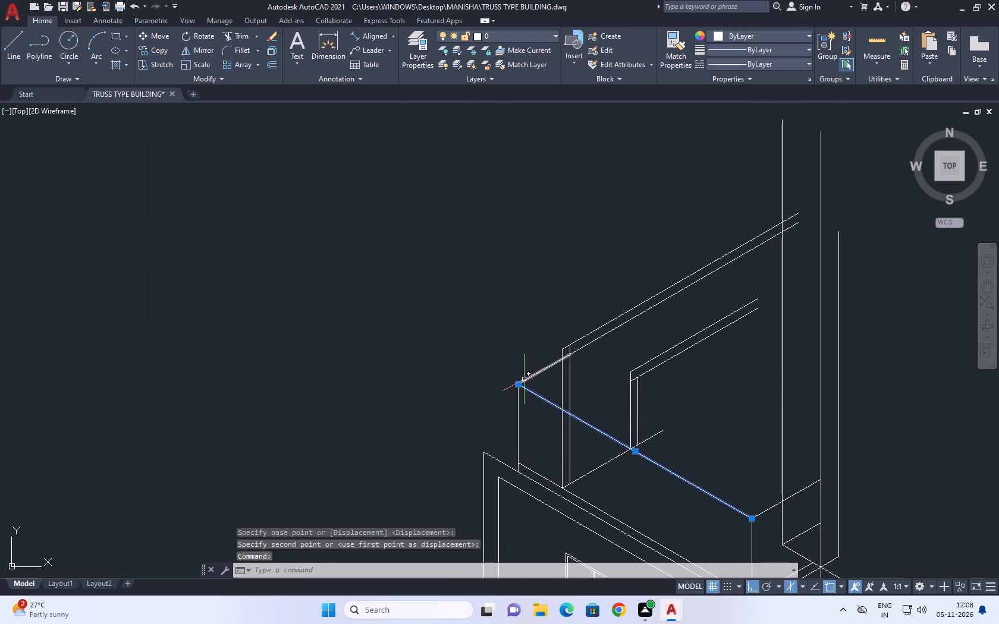
{"action": "left_click", "coordinate": [524, 377]}
{"action": "left_click", "coordinate": [524, 408]}
{"action": "left_click", "coordinate": [549, 432]}
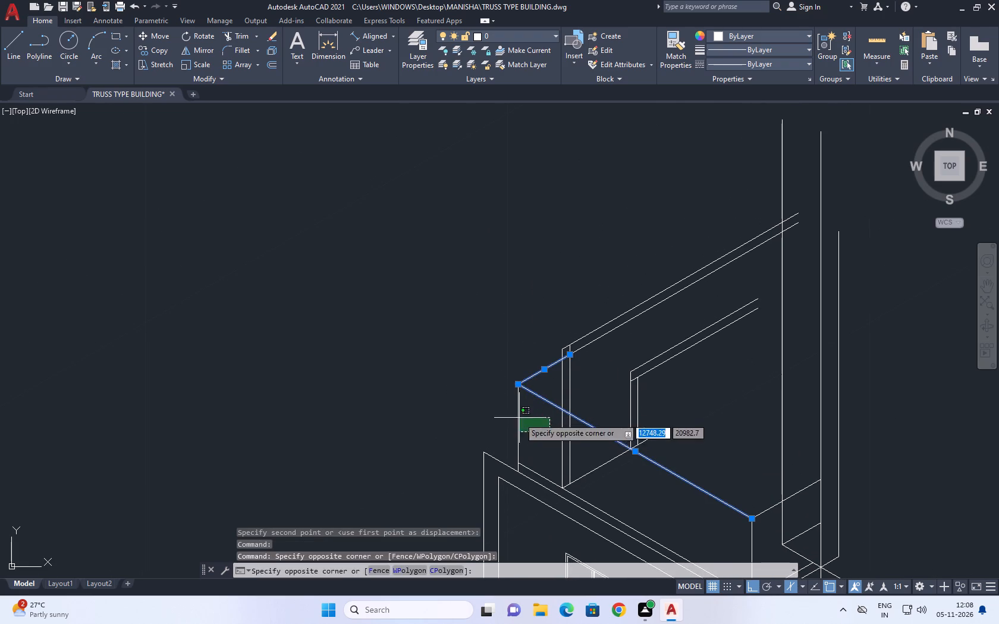
{"action": "left_click", "coordinate": [514, 415]}
{"action": "middle_click_drag", "start_coordinate": [752, 419], "coordinate": [702, 264]}
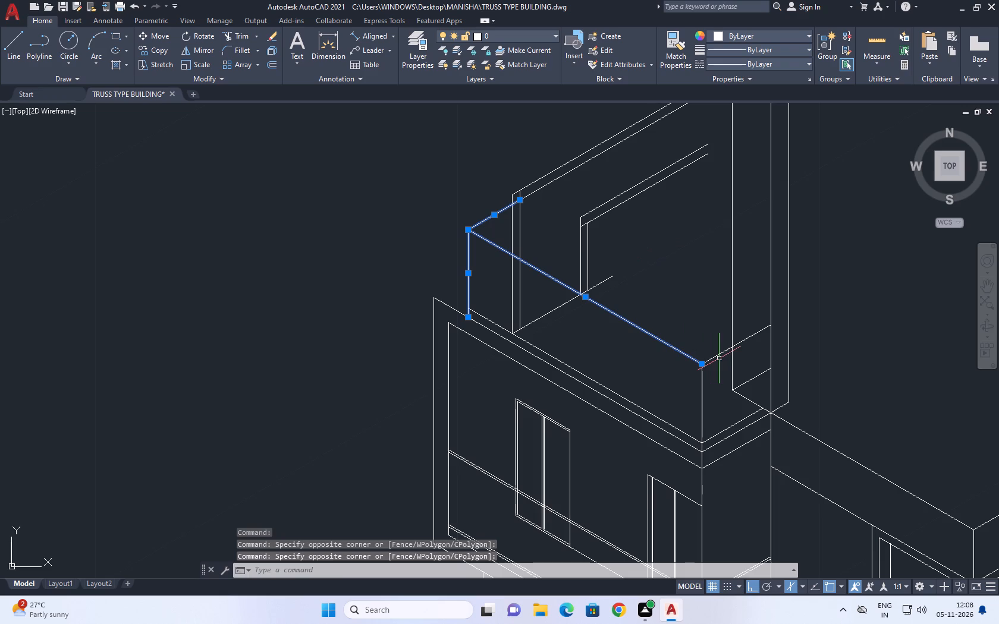
{"action": "left_click", "coordinate": [719, 358]}
{"action": "left_click", "coordinate": [702, 338]}
{"action": "left_click", "coordinate": [699, 393]}
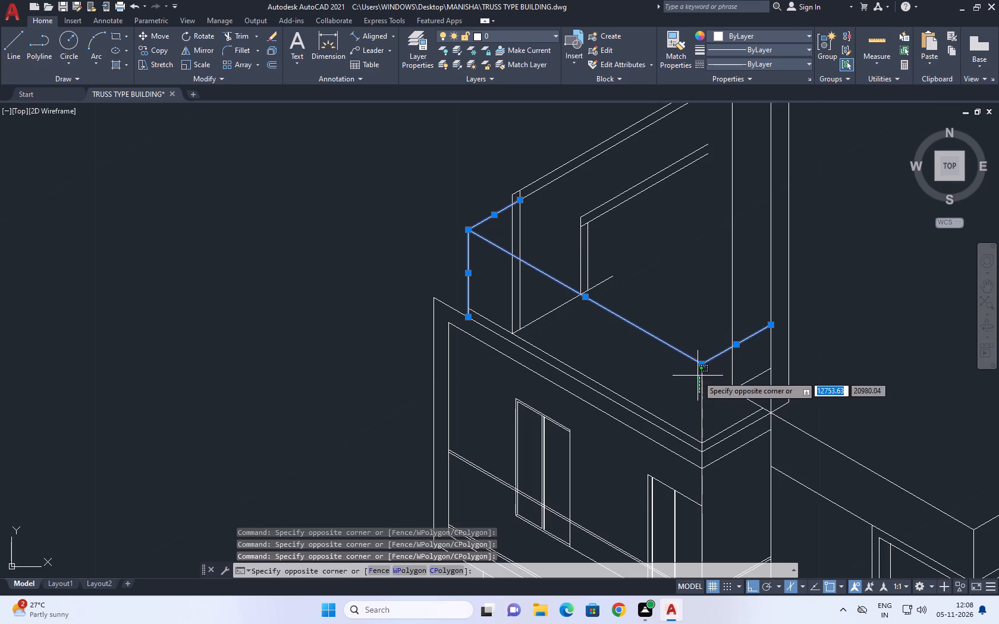
{"action": "left_click_drag", "start_coordinate": [698, 380], "coordinate": [691, 389]}
{"action": "left_click", "coordinate": [703, 405]}
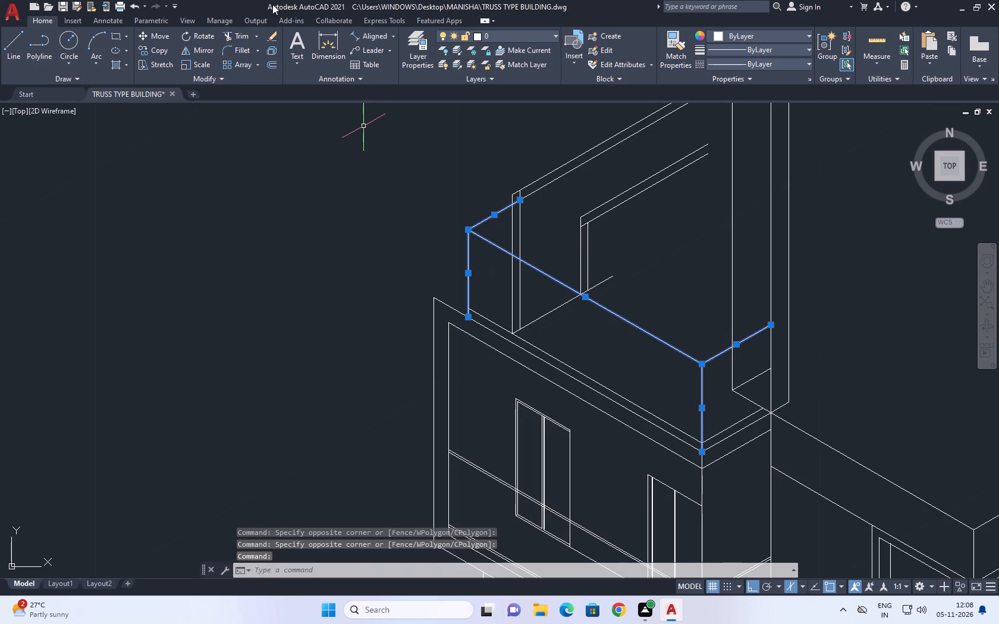
{"action": "left_click", "coordinate": [153, 34]}
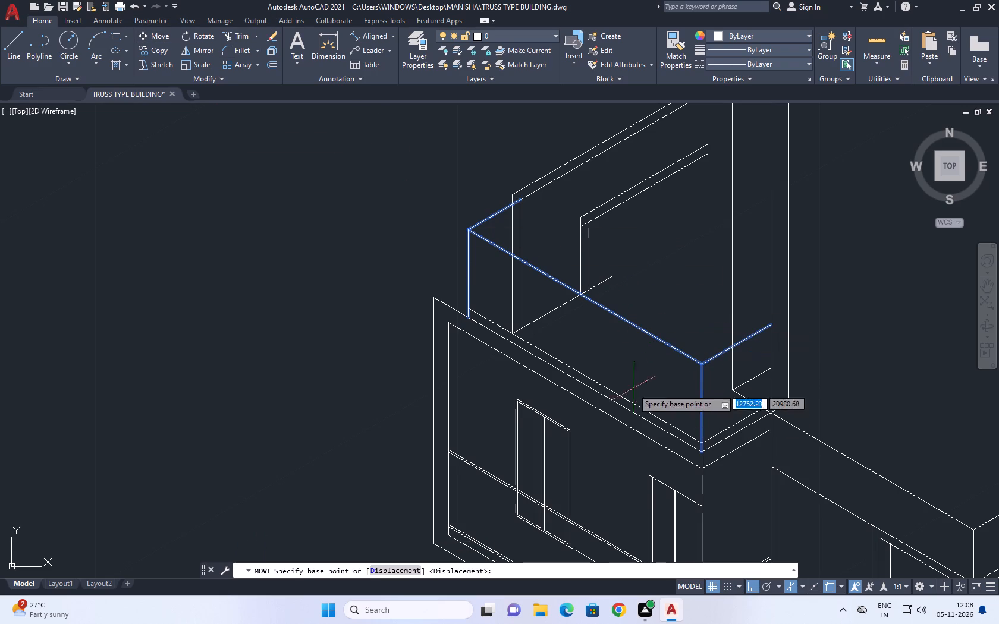
{"action": "left_click", "coordinate": [699, 363]}
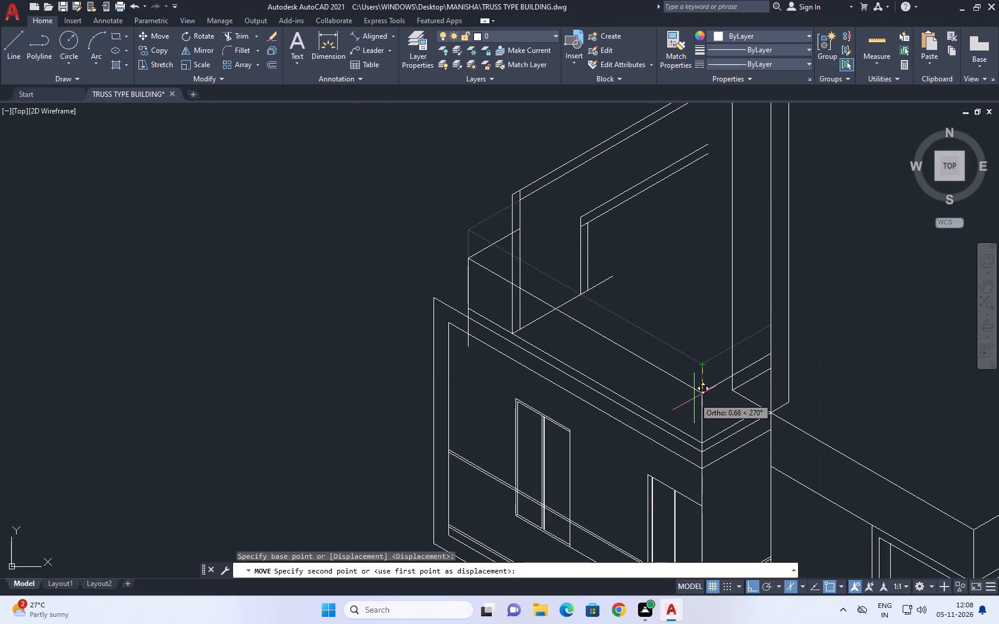
{"action": "left_click", "coordinate": [703, 396]}
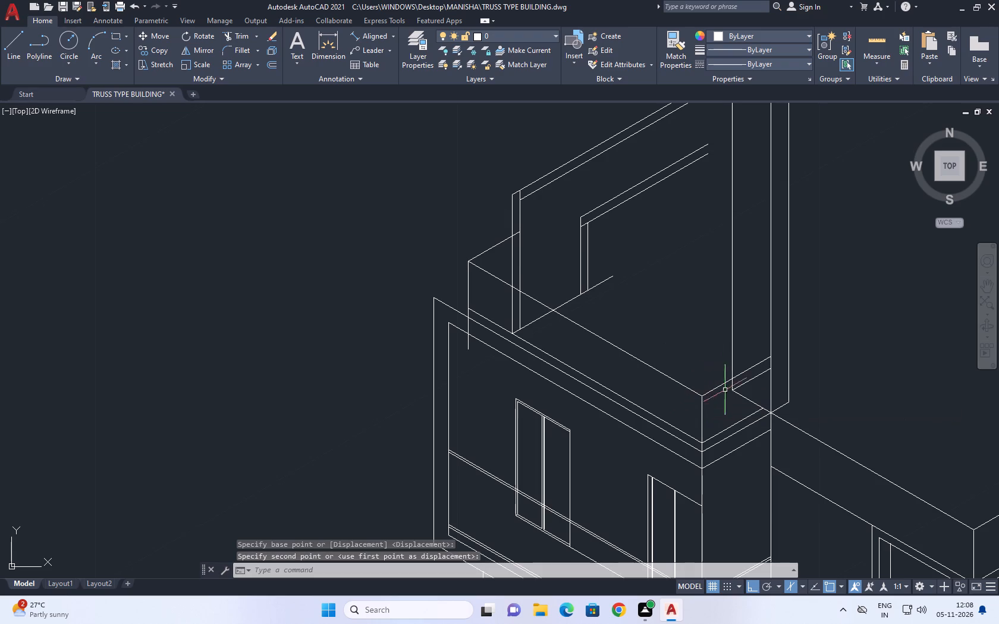
Trim the overhang of the lowered box's far corner vertical below the outer top edge of the wall beneath it.
{"action": "left_click", "coordinate": [245, 39]}
{"action": "scroll", "coordinate": [473, 354], "scroll_direction": "up", "scroll_amount": 2}
{"action": "left_click", "coordinate": [467, 336]}
{"action": "left_click", "coordinate": [433, 328]}
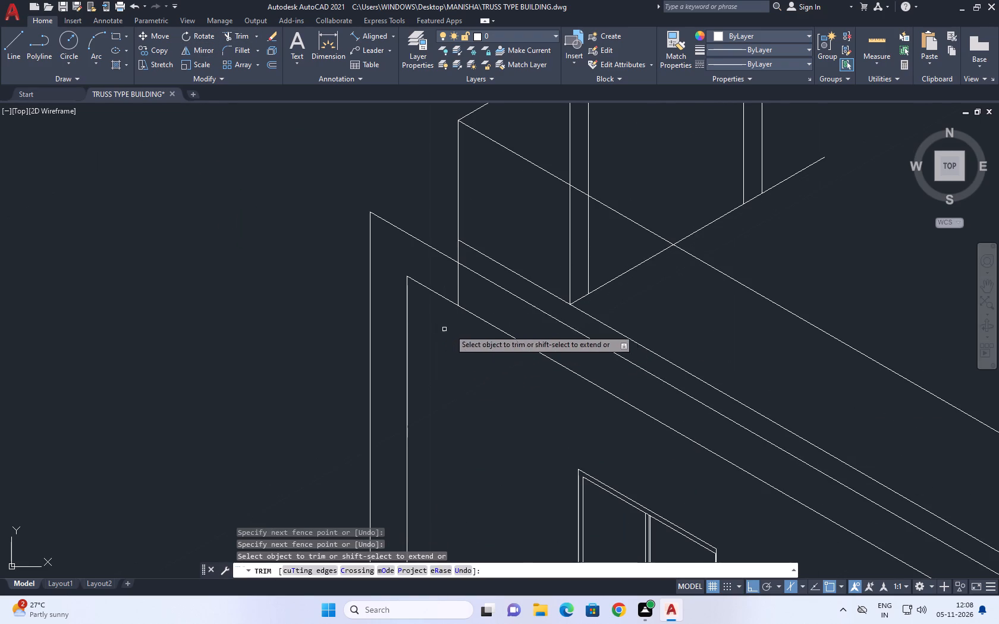
{"action": "left_click", "coordinate": [473, 301]}
{"action": "left_click", "coordinate": [441, 285]}
Trim the lowered box's near corner vertical below the box's base, undoing the excess cut of its upper part.
{"action": "scroll", "coordinate": [492, 263], "scroll_direction": "down", "scroll_amount": 1}
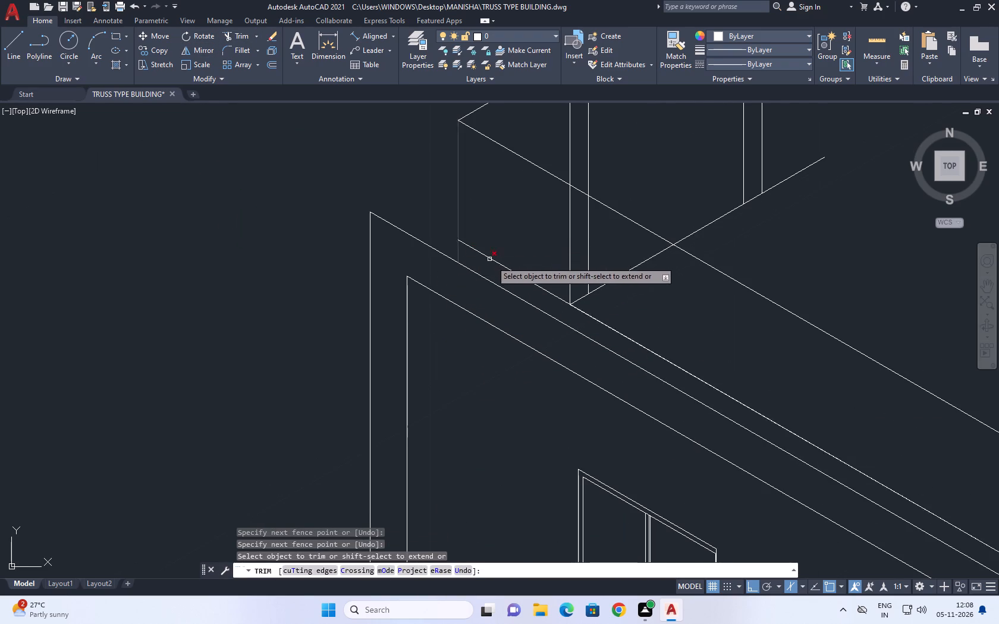
{"action": "scroll", "coordinate": [492, 263], "scroll_direction": "down", "scroll_amount": 1}
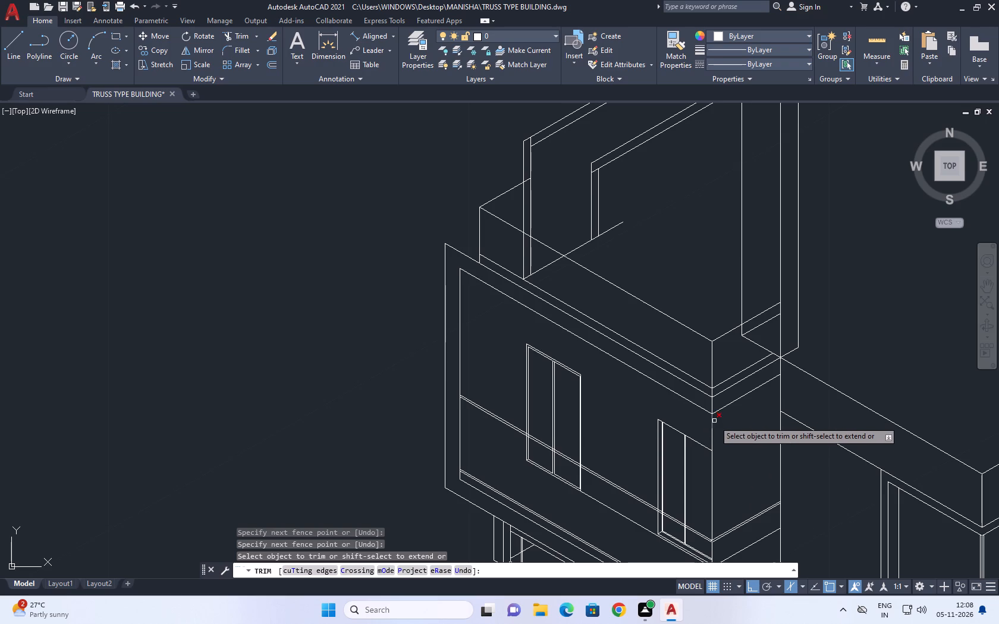
{"action": "left_click", "coordinate": [712, 420]}
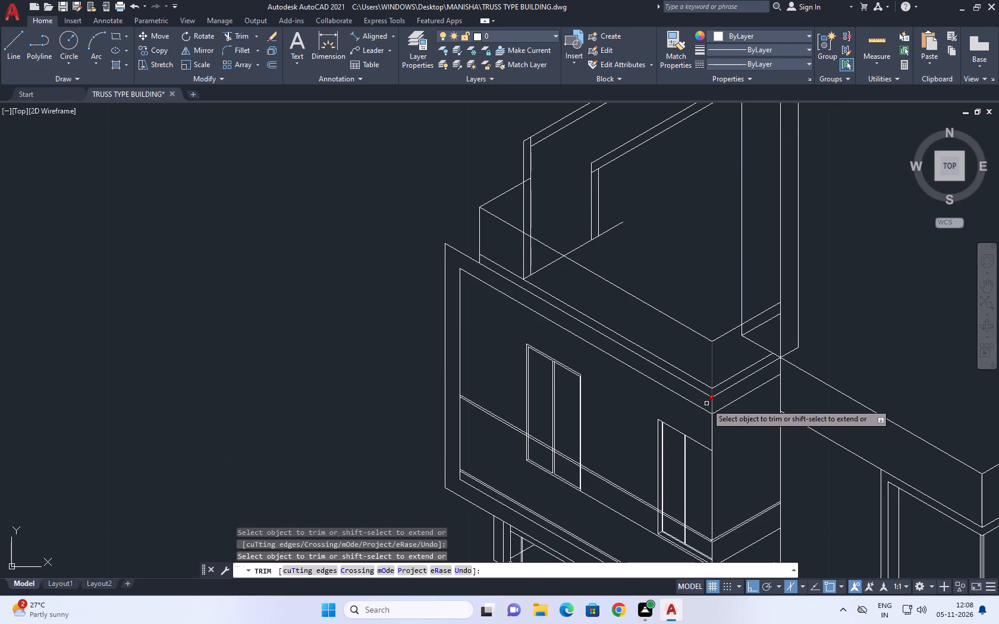
{"action": "left_click", "coordinate": [713, 404]}
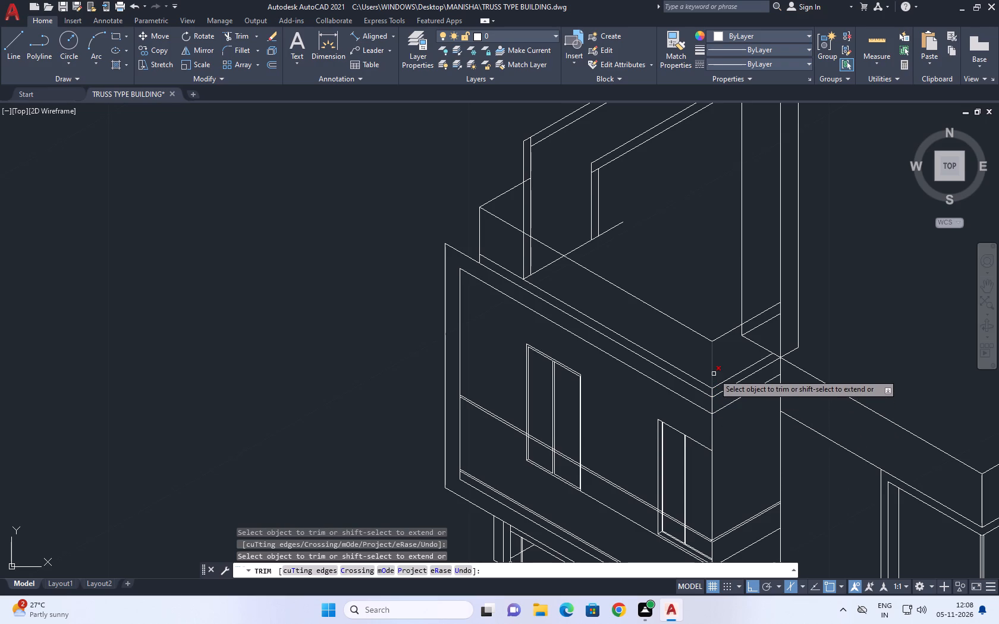
{"action": "left_click", "coordinate": [714, 374]}
{"action": "middle_click_drag", "start_coordinate": [722, 341], "coordinate": [727, 373]}
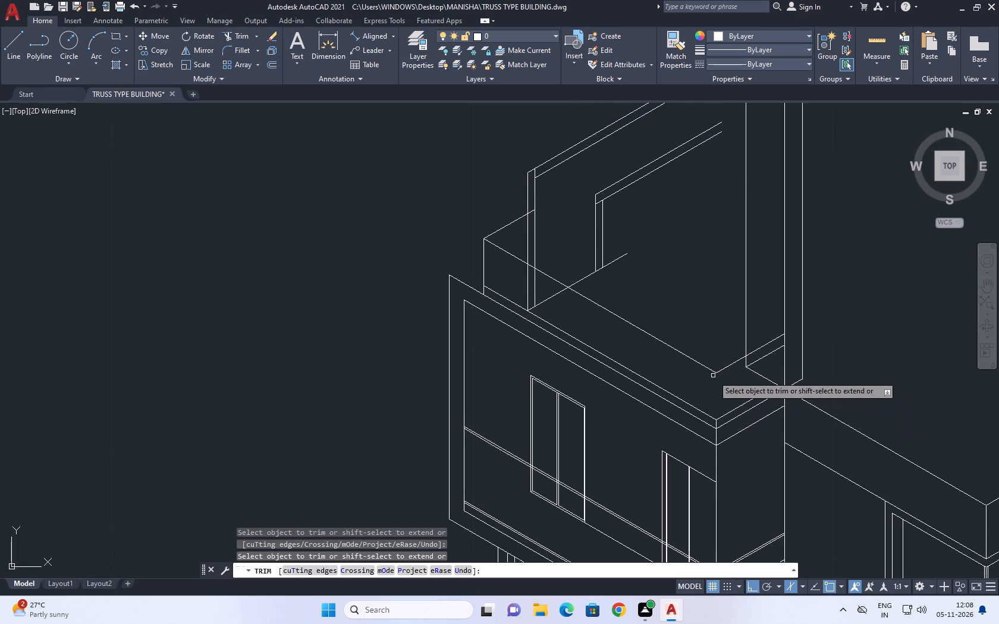
{"action": "key", "text": "ctrl+z"}
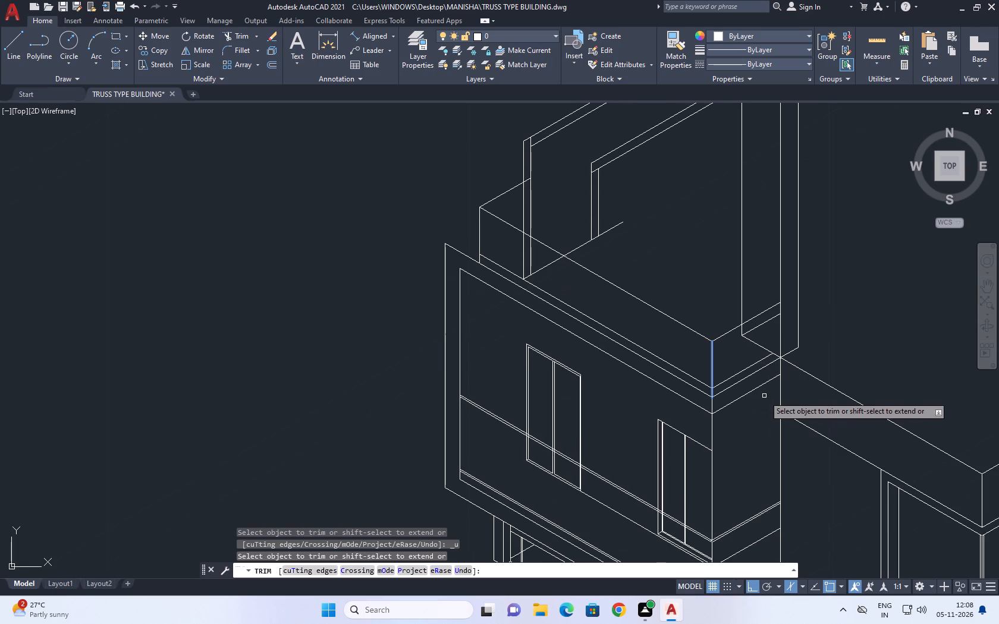
{"action": "middle_click_drag", "start_coordinate": [614, 259], "coordinate": [653, 402]}
{"action": "right_click", "coordinate": [689, 352]}
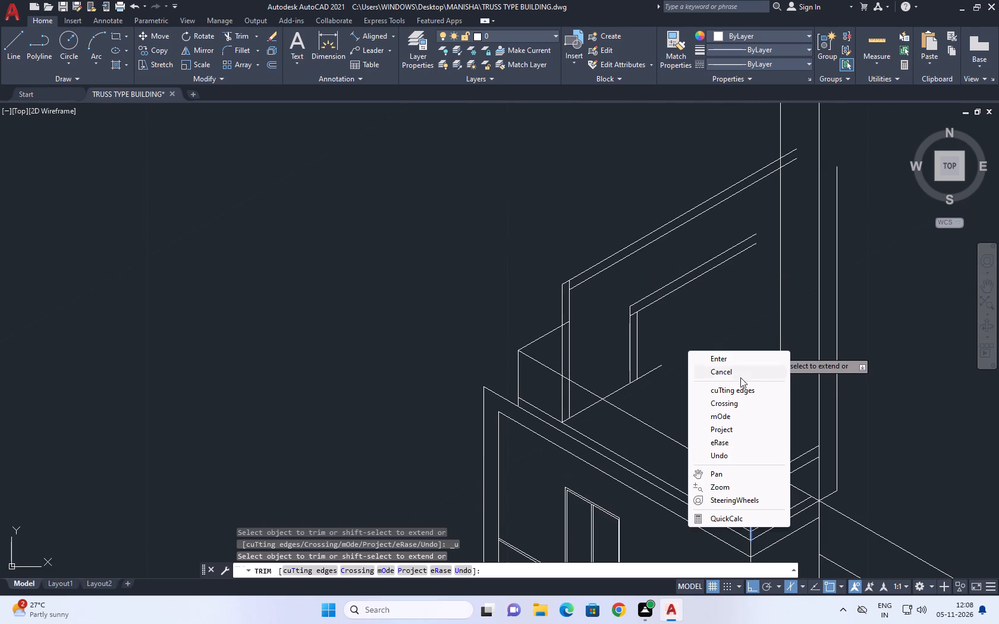
{"action": "left_click", "coordinate": [738, 373]}
Move the inner double-line frame of two verticals and two 30° lines along 210° to near the raised box's lowered top edge.
{"action": "middle_click_drag", "start_coordinate": [615, 326], "coordinate": [620, 348]}
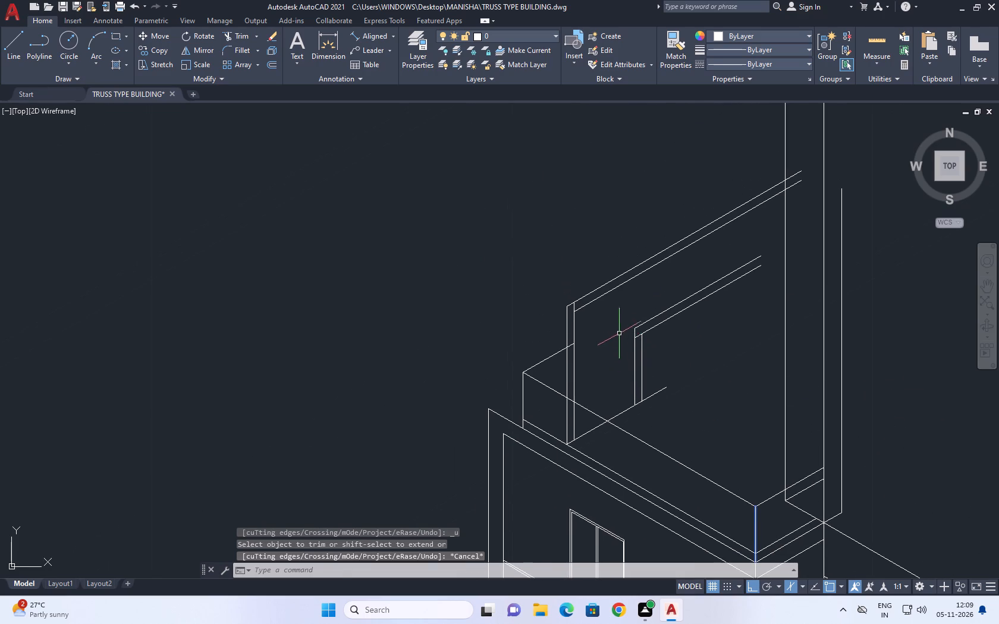
{"action": "left_click", "coordinate": [619, 308]}
{"action": "left_click", "coordinate": [662, 438]}
{"action": "left_click_drag", "start_coordinate": [732, 360], "coordinate": [711, 329]}
{"action": "left_click", "coordinate": [690, 295]}
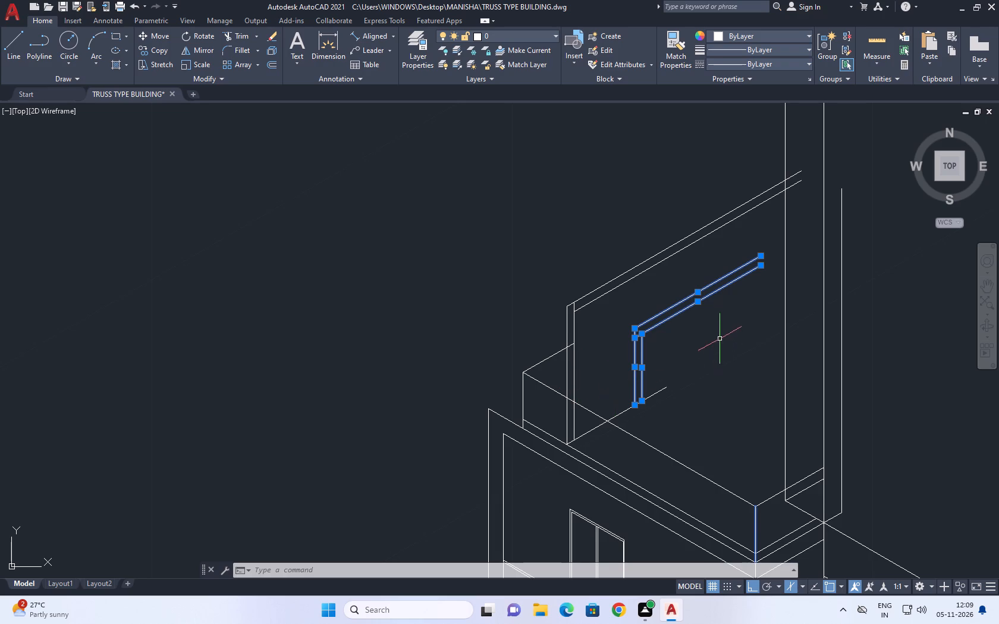
{"action": "middle_click_drag", "start_coordinate": [720, 339], "coordinate": [730, 439]}
{"action": "scroll", "coordinate": [733, 433], "scroll_direction": "up", "scroll_amount": 1}
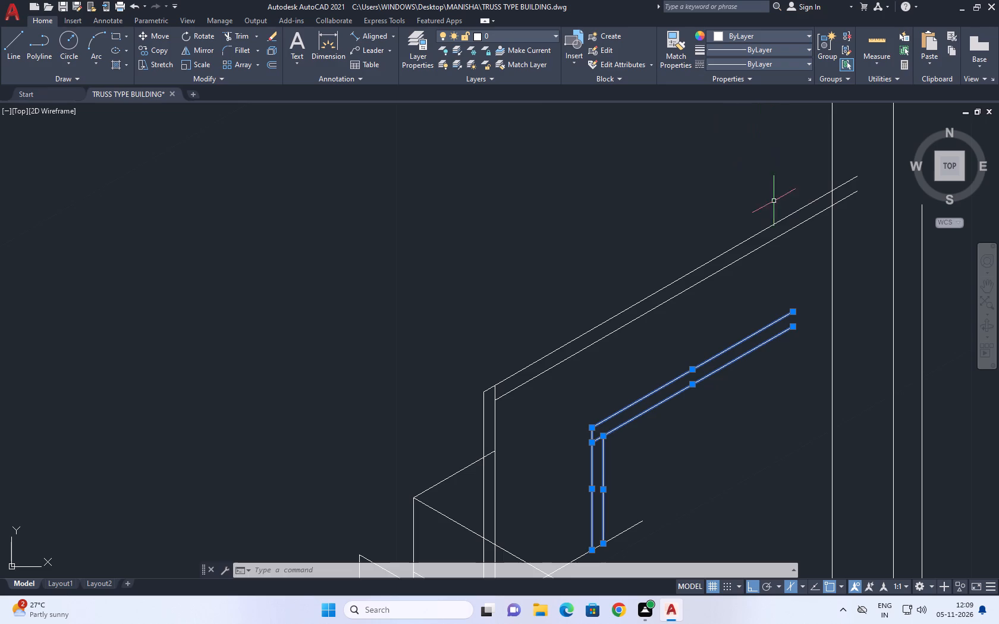
{"action": "left_click", "coordinate": [167, 34]}
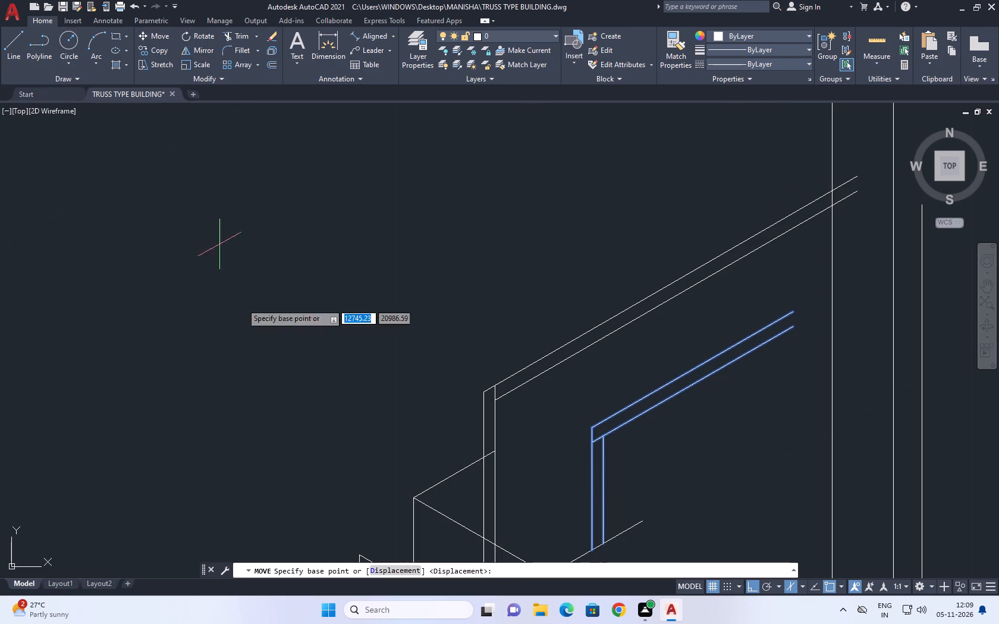
{"action": "middle_click_drag", "start_coordinate": [499, 362], "coordinate": [524, 273]}
{"action": "middle_click_drag", "start_coordinate": [615, 407], "coordinate": [605, 311]}
{"action": "left_click", "coordinate": [686, 296]}
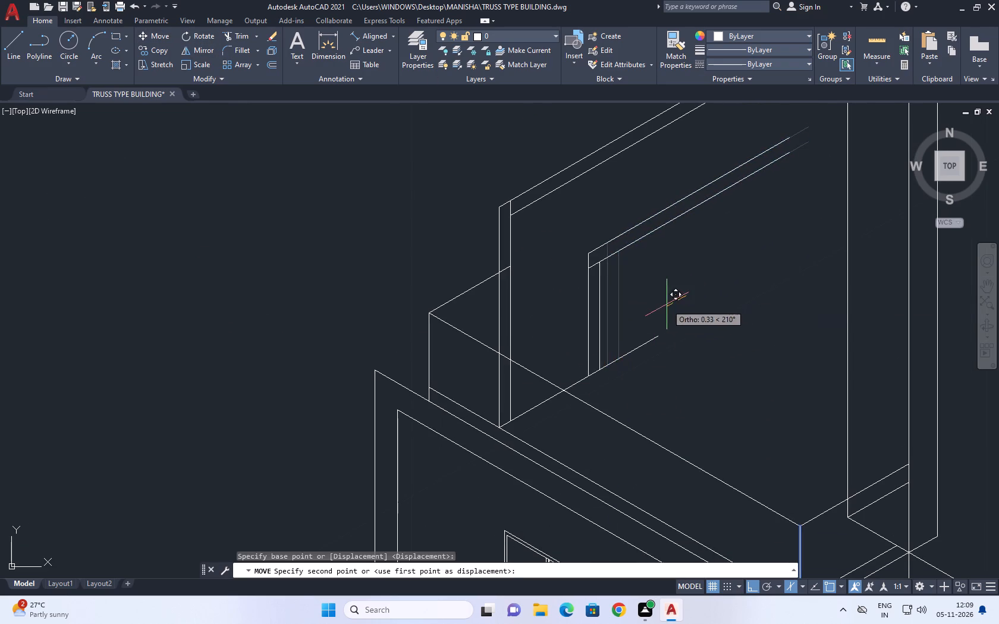
{"action": "left_click", "coordinate": [646, 317]}
Move the inner frame's two 30° lines along 30° until their far ends meet the tall structure's near vertical edge.
{"action": "middle_click_drag", "start_coordinate": [658, 261], "coordinate": [673, 360]}
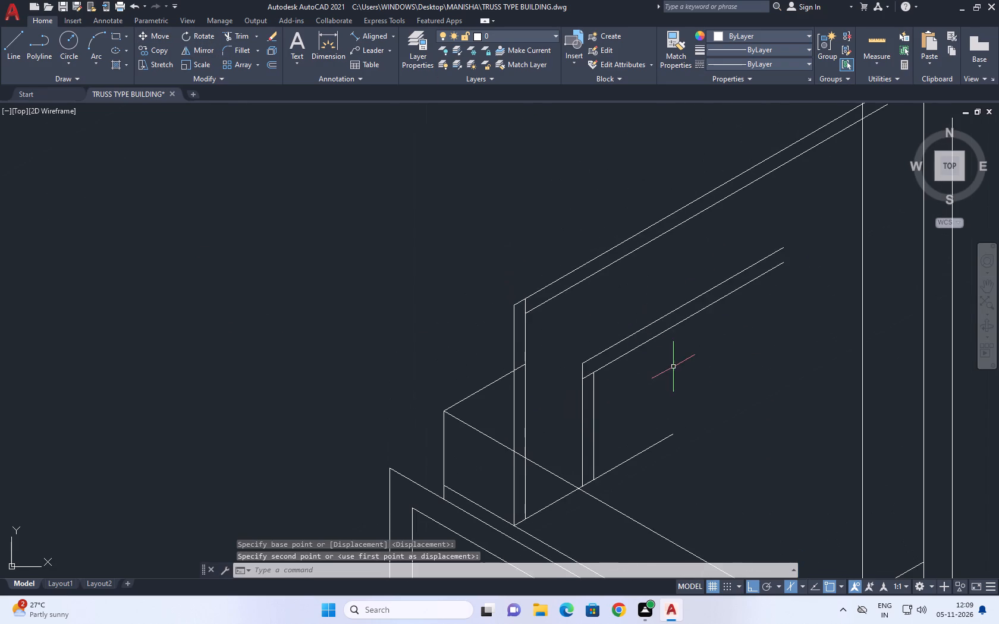
{"action": "left_click_drag", "start_coordinate": [668, 355], "coordinate": [656, 339]}
{"action": "left_click", "coordinate": [630, 294]}
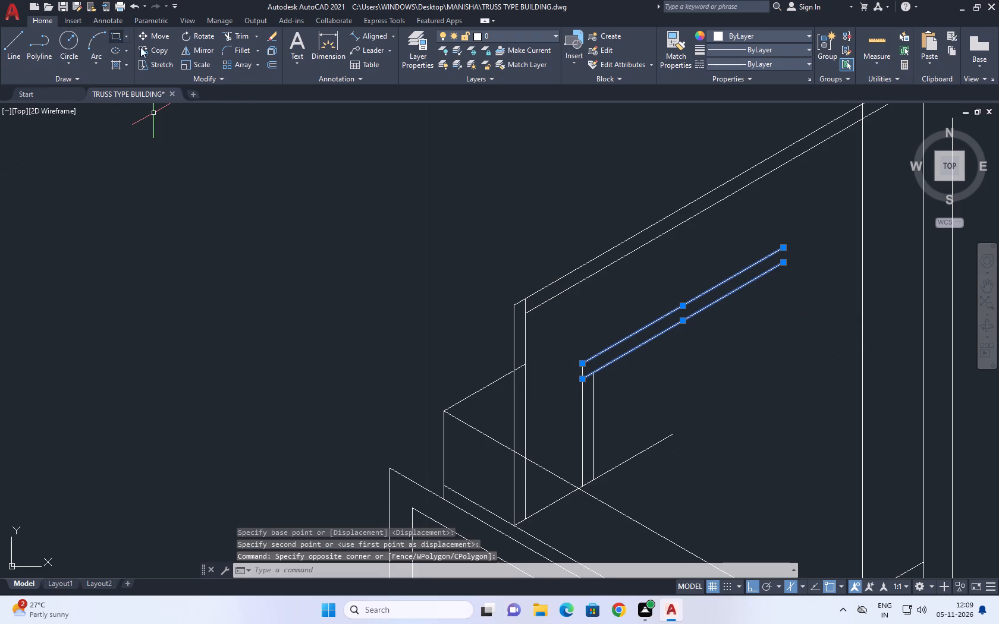
{"action": "left_click", "coordinate": [162, 33]}
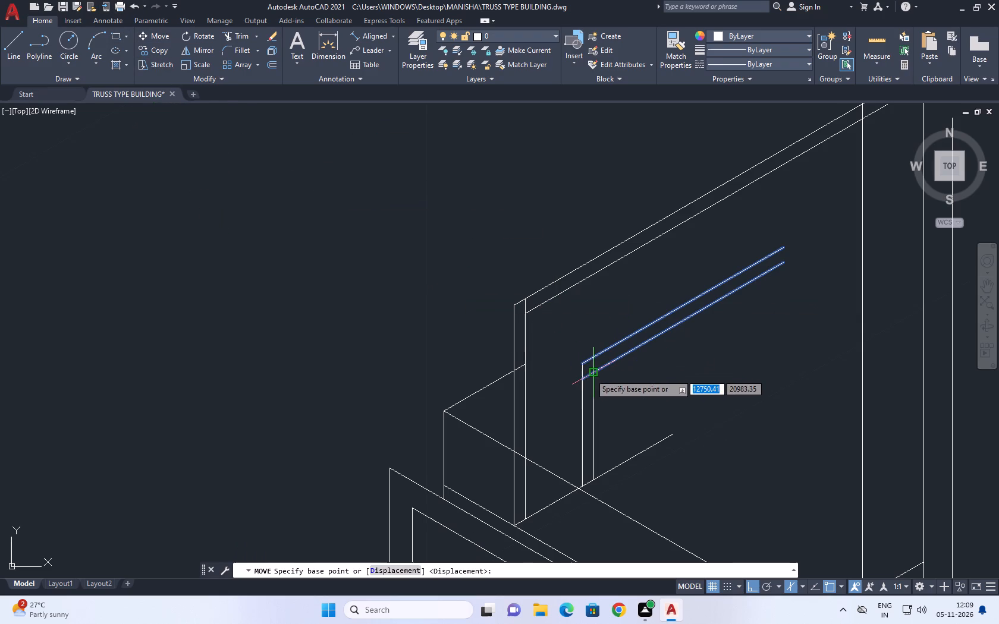
{"action": "left_click", "coordinate": [782, 263]}
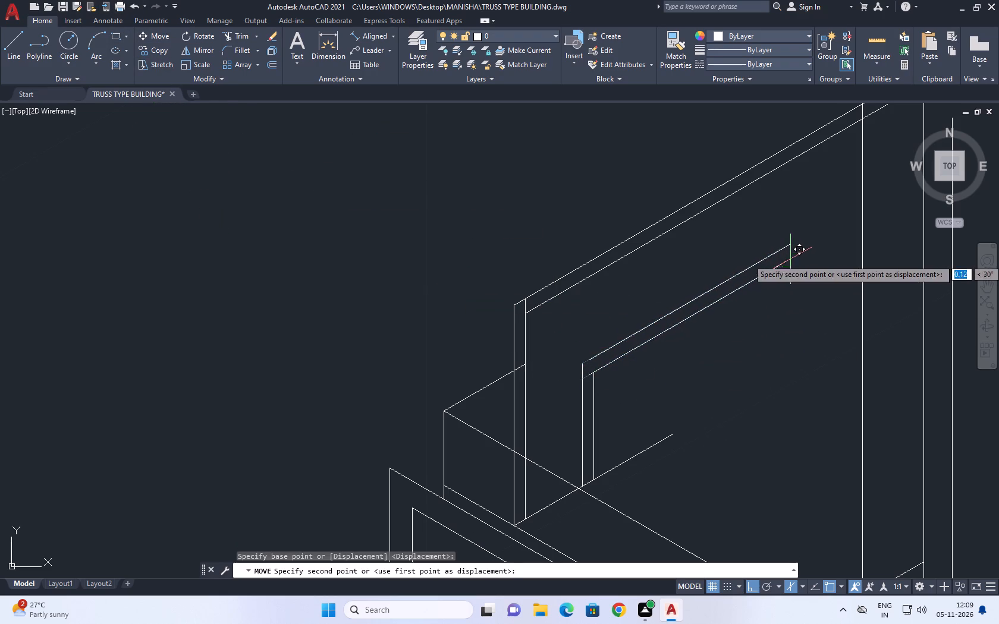
{"action": "scroll", "coordinate": [864, 222], "scroll_direction": "up", "scroll_amount": 1}
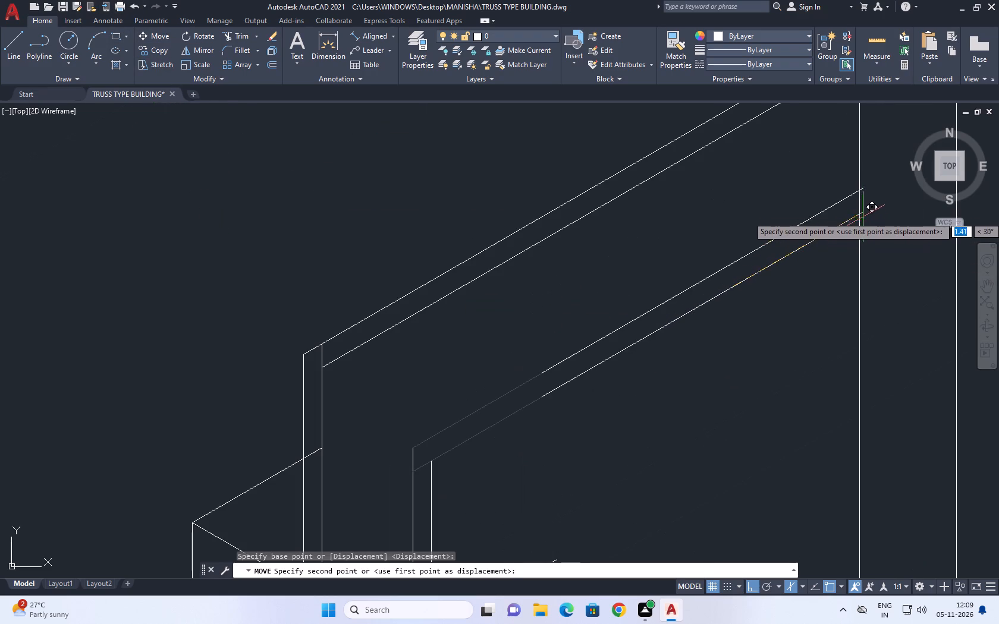
{"action": "left_click", "coordinate": [862, 209]}
{"action": "scroll", "coordinate": [771, 264], "scroll_direction": "down", "scroll_amount": 2}
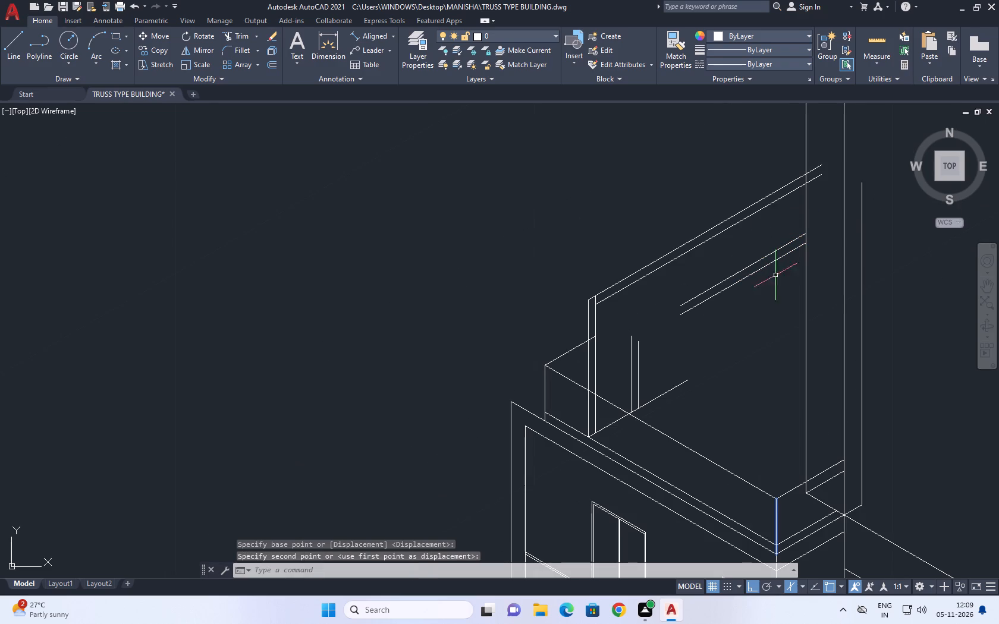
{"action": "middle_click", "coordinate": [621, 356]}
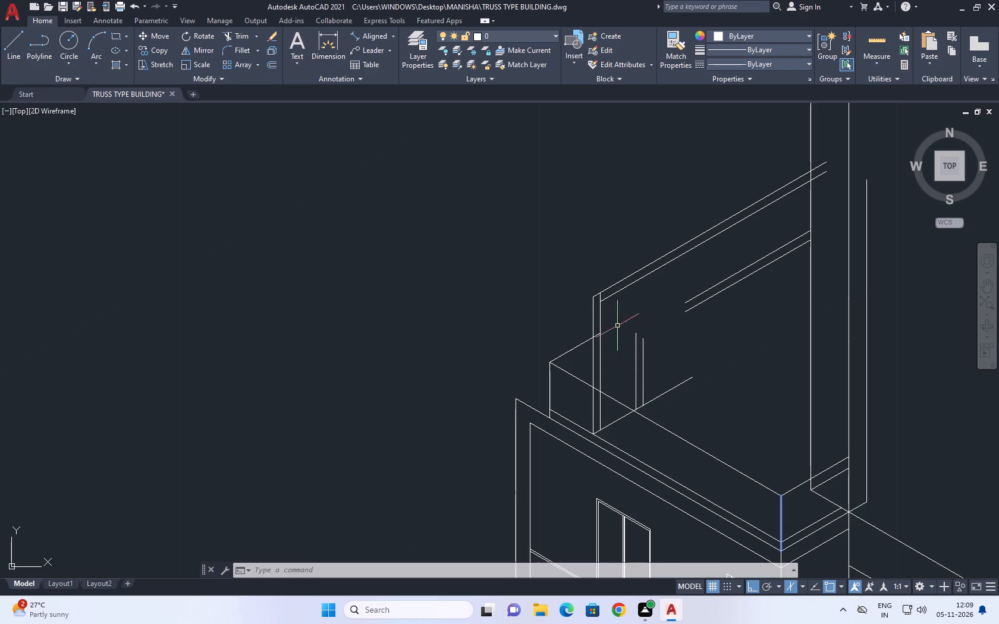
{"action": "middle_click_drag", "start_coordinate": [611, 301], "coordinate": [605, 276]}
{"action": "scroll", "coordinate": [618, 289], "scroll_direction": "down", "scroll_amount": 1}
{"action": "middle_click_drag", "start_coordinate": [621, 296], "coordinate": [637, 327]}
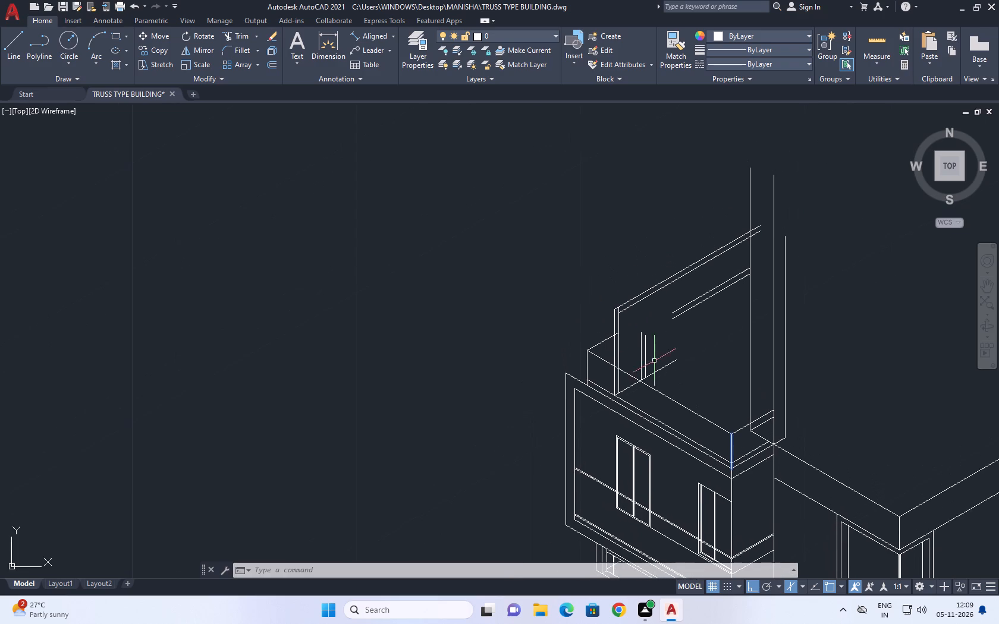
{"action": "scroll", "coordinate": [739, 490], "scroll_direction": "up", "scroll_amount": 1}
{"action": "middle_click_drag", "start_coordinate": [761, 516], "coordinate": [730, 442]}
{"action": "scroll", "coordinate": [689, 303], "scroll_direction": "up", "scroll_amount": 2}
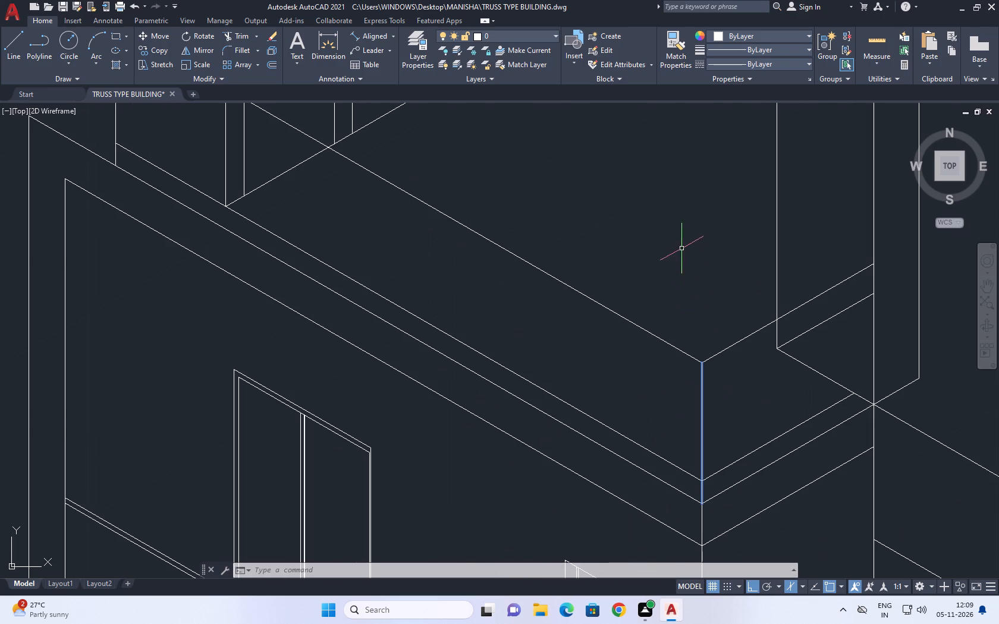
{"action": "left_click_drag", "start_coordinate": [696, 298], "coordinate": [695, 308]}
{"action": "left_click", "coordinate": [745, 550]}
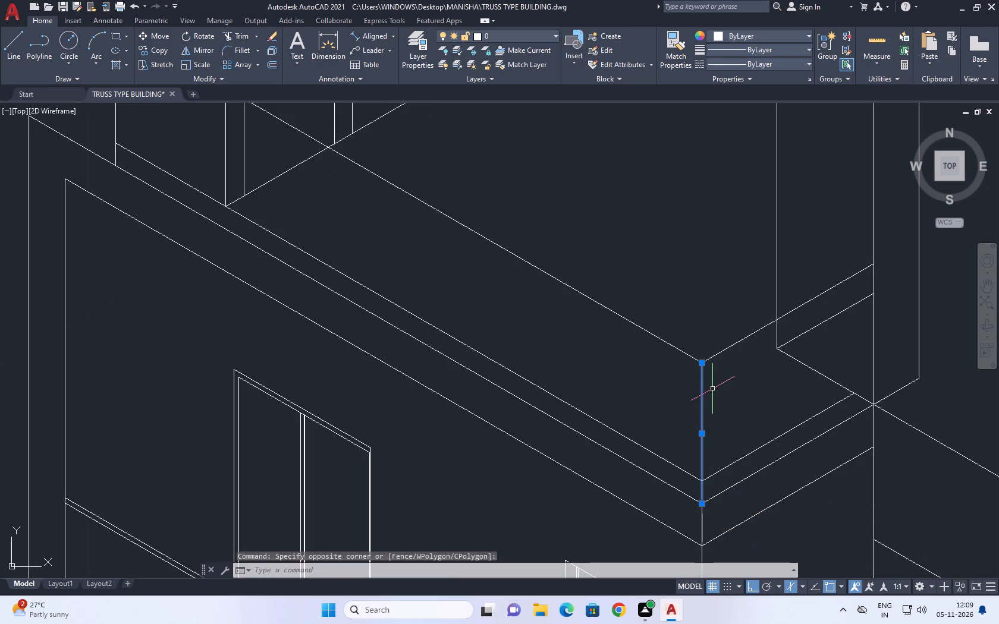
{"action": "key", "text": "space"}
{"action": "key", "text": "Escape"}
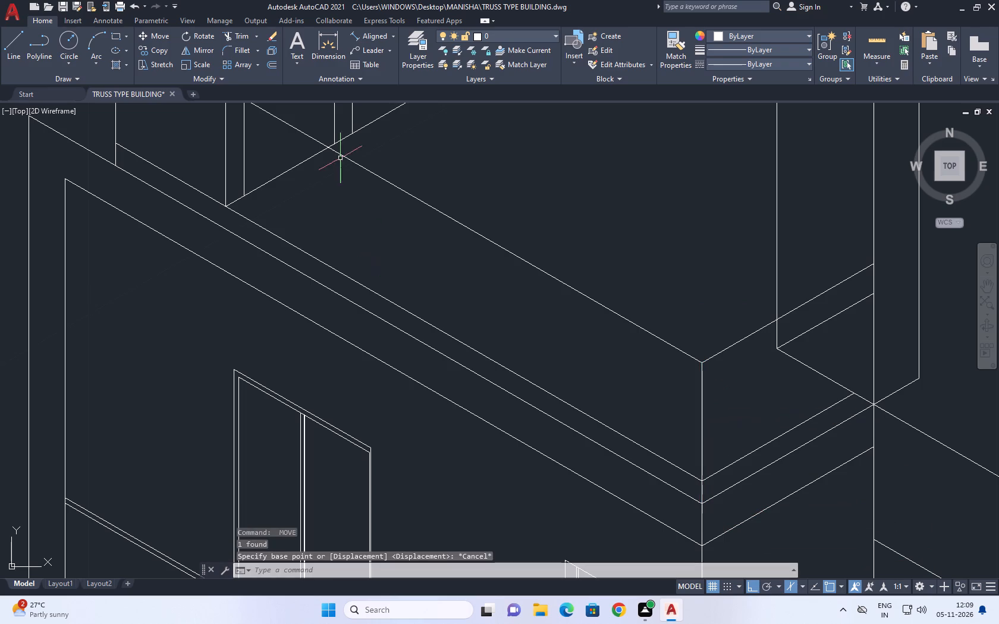
Extend the inner frame's two verticals up to the topmost 30° line of the outer double-line frame.
{"action": "middle_click_drag", "start_coordinate": [343, 157], "coordinate": [448, 351]}
{"action": "scroll", "coordinate": [451, 355], "scroll_direction": "down", "scroll_amount": 2}
{"action": "middle_click_drag", "start_coordinate": [441, 289], "coordinate": [461, 336]}
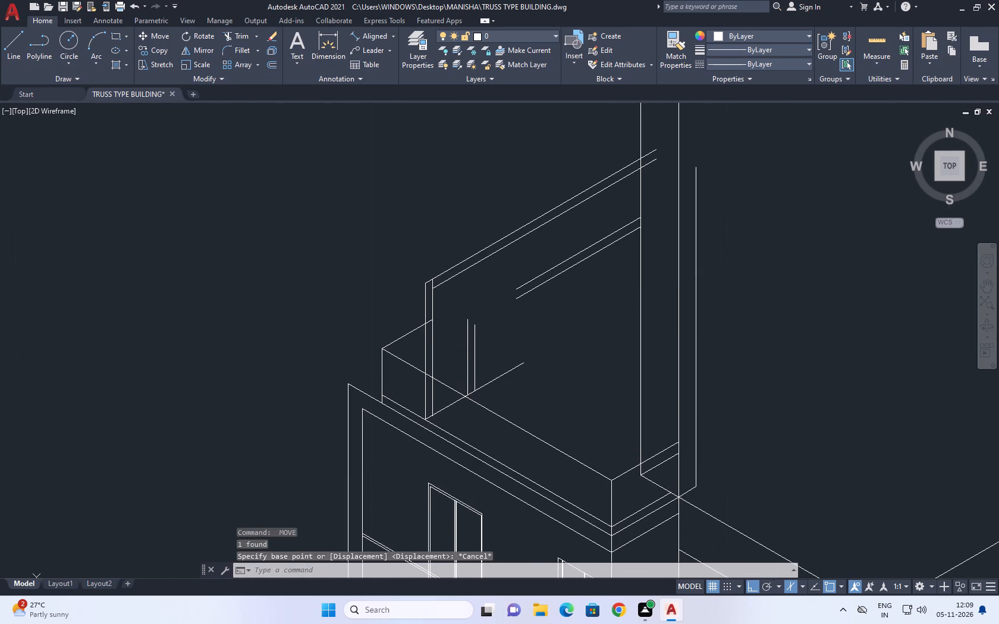
{"action": "type", "text": "EX"}
{"action": "key", "text": "space"}
{"action": "scroll", "coordinate": [454, 351], "scroll_direction": "up", "scroll_amount": 3}
{"action": "left_click", "coordinate": [533, 314]}
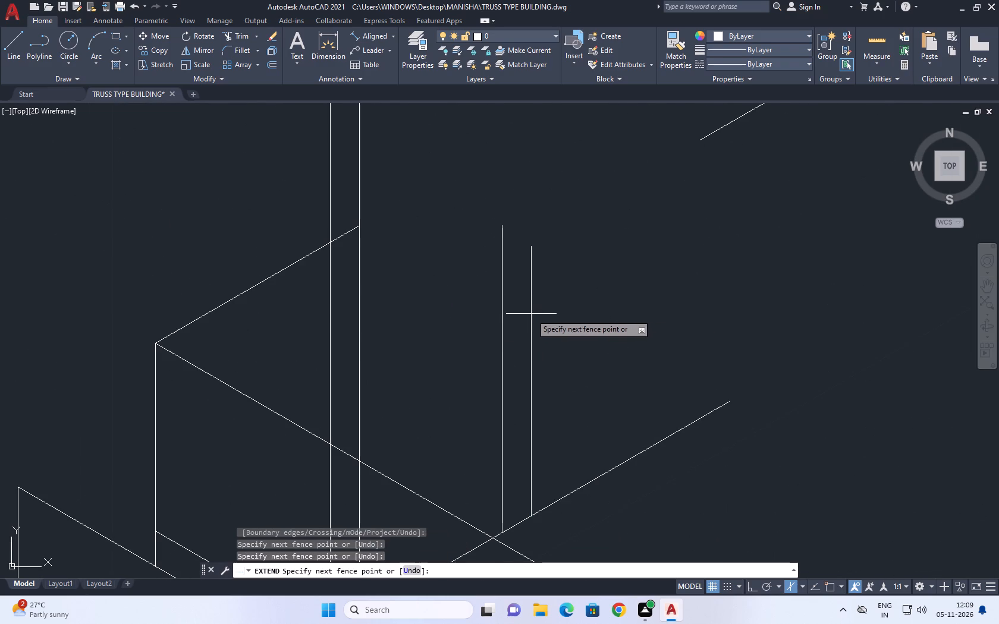
{"action": "scroll", "coordinate": [526, 296], "scroll_direction": "down", "scroll_amount": 3}
{"action": "left_click", "coordinate": [517, 301]}
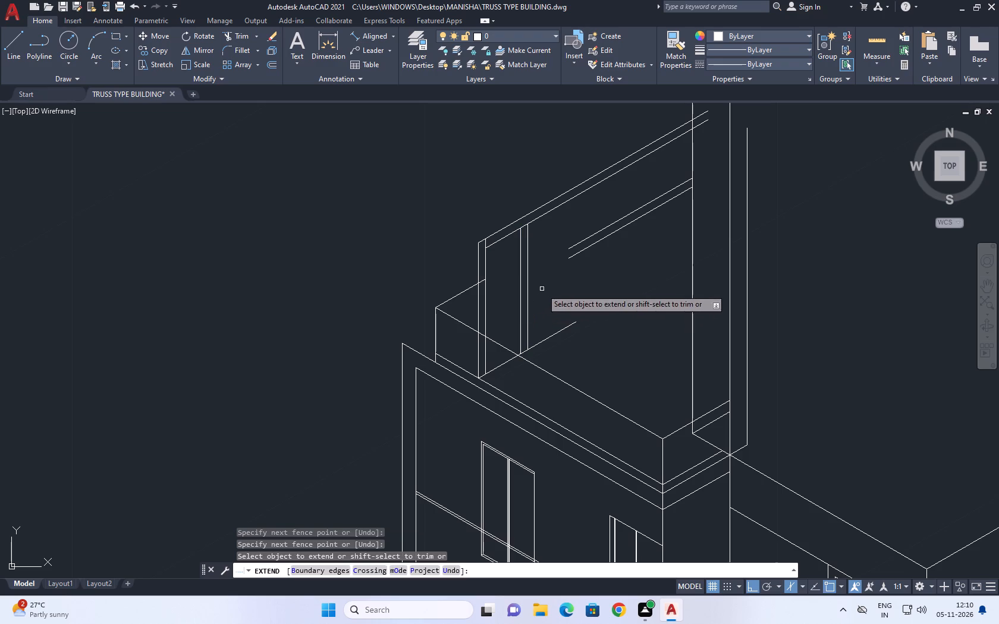
{"action": "left_click", "coordinate": [544, 272]}
{"action": "left_click_drag", "start_coordinate": [507, 285], "coordinate": [505, 291]}
{"action": "middle_click_drag", "start_coordinate": [520, 288], "coordinate": [516, 346]}
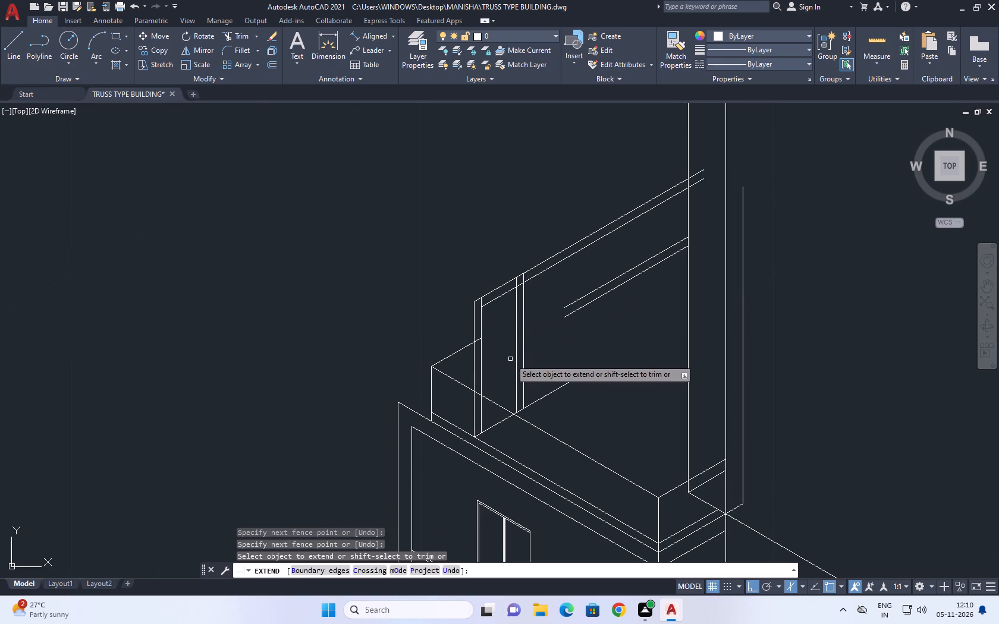
{"action": "key", "text": "Escape"}
Trim the two inner verticals where they cross between the outer frame's two sloping top lines.
{"action": "middle_click_drag", "start_coordinate": [497, 291], "coordinate": [507, 340]}
{"action": "type", "text": "TR"}
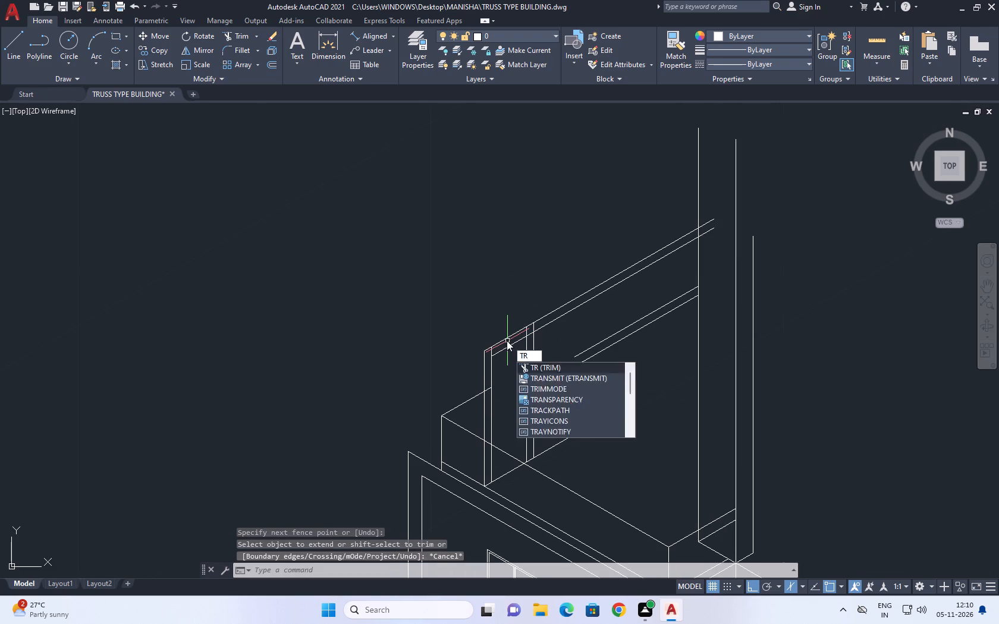
{"action": "key", "text": "space"}
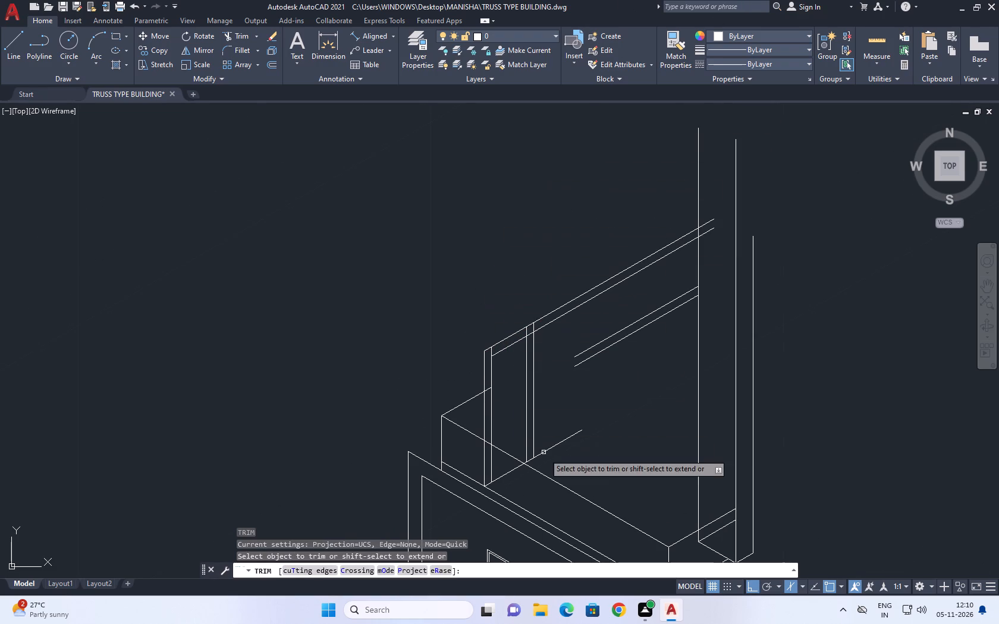
{"action": "scroll", "coordinate": [491, 361], "scroll_direction": "up", "scroll_amount": 3}
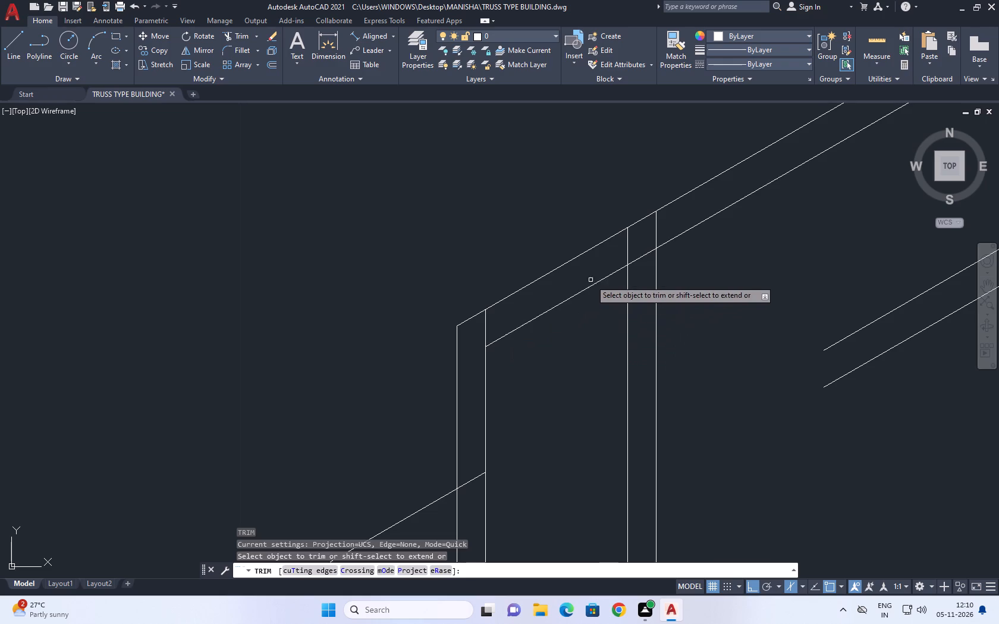
{"action": "left_click", "coordinate": [590, 280]}
{"action": "left_click", "coordinate": [660, 226]}
{"action": "right_click", "coordinate": [675, 325]}
{"action": "left_click", "coordinate": [726, 349]}
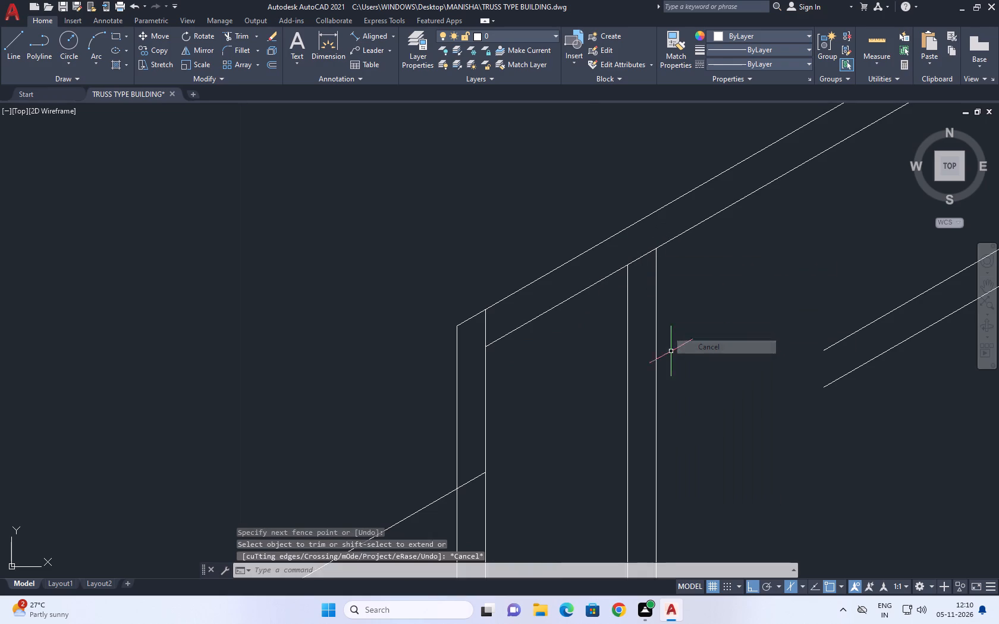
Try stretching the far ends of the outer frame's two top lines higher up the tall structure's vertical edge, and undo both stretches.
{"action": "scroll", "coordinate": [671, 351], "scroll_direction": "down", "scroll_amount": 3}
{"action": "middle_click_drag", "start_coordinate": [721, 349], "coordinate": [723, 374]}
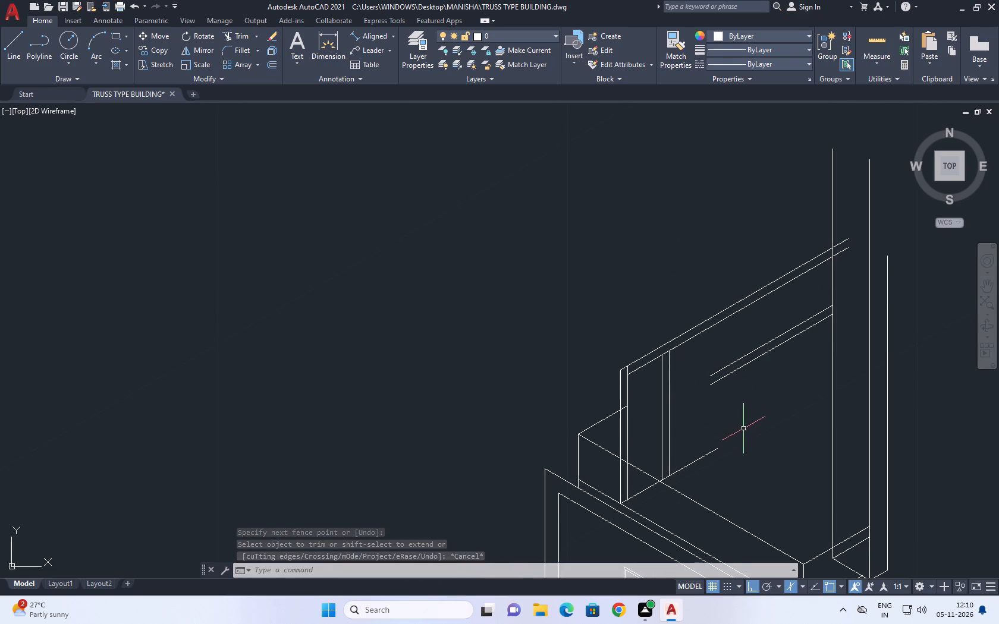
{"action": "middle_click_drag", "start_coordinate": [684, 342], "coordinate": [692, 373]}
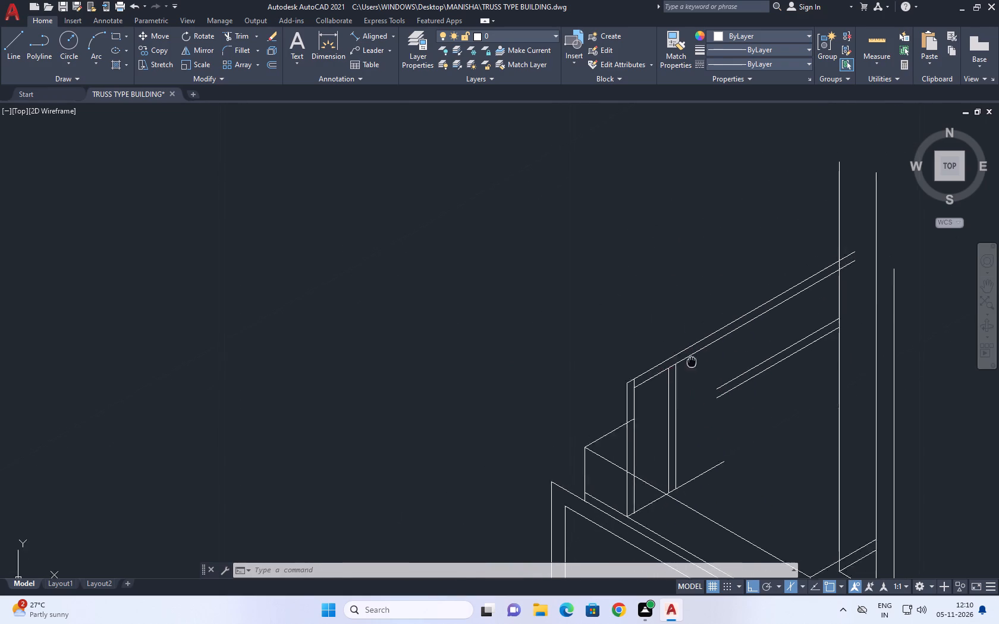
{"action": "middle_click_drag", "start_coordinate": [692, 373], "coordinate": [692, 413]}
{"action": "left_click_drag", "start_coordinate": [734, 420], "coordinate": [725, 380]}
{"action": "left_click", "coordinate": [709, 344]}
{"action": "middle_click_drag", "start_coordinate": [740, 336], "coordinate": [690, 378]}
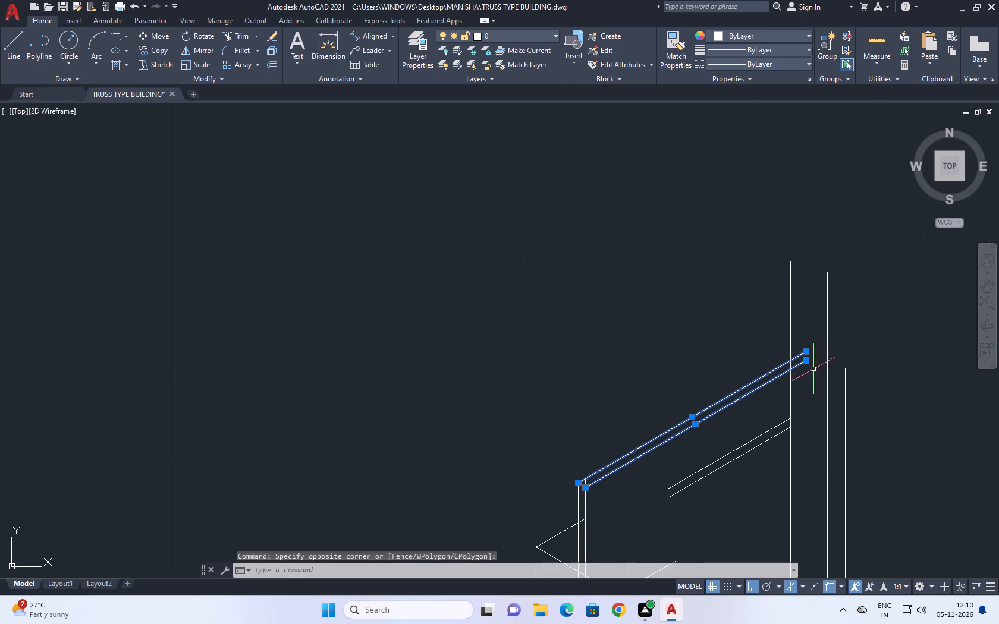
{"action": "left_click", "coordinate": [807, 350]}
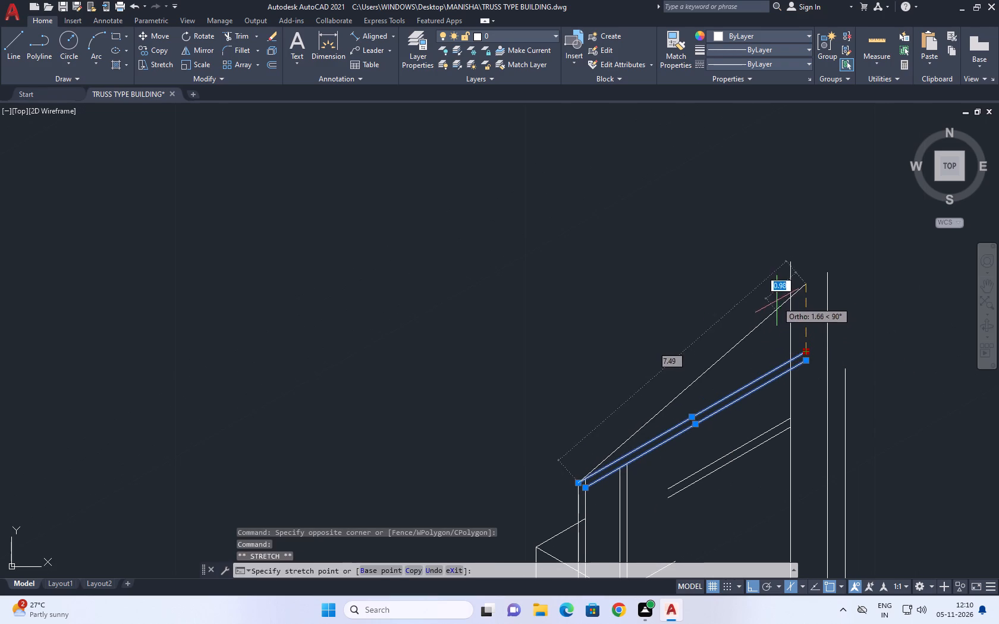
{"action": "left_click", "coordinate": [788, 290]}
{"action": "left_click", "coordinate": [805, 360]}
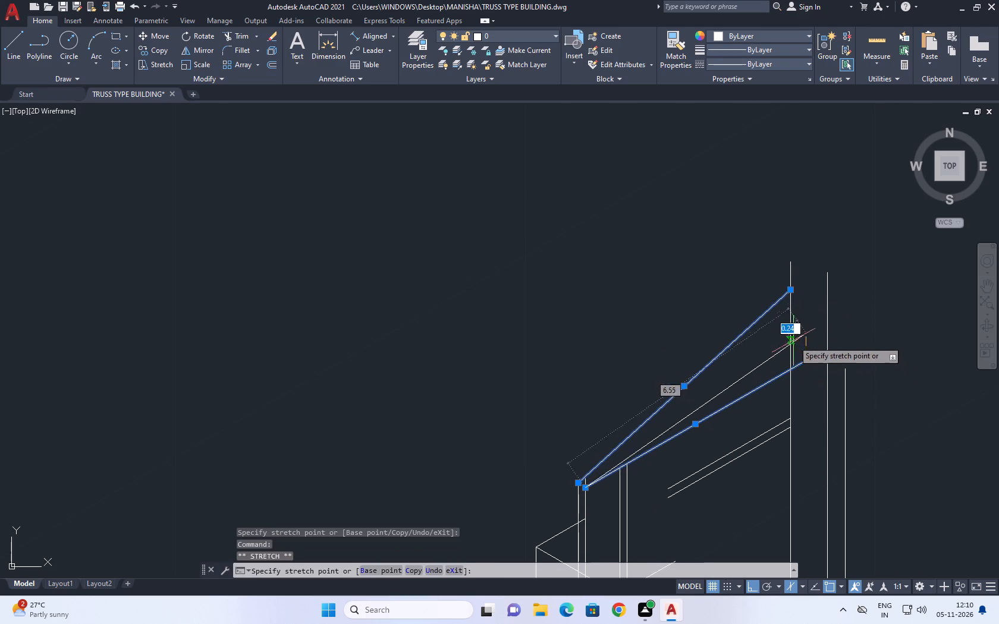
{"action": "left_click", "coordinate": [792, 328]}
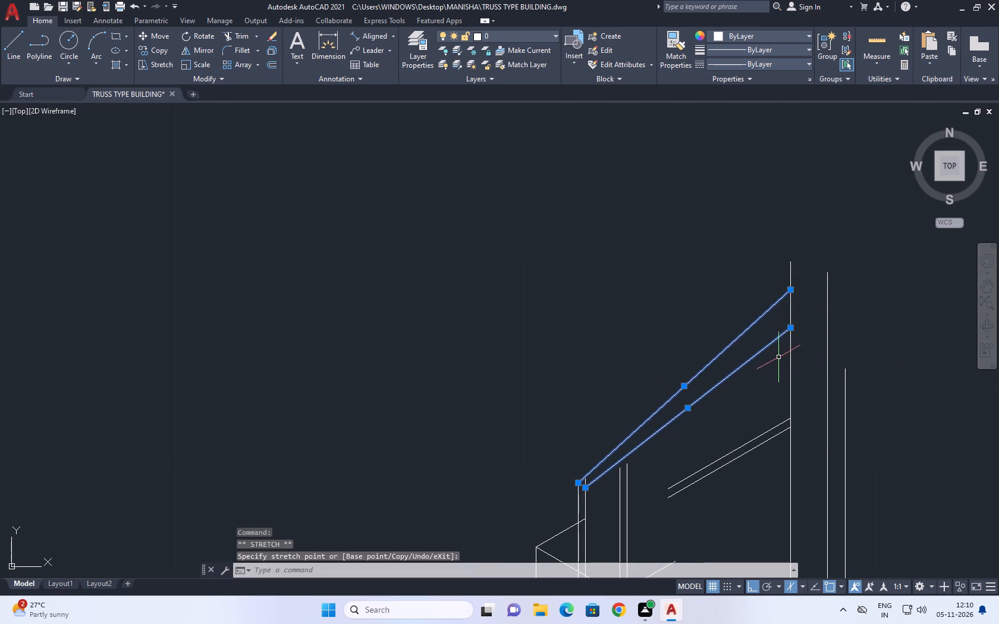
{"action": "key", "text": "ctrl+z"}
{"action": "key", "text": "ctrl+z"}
Move the lower pair of 30° lines back down their slope so they start at the first inner vertical.
{"action": "middle_click_drag", "start_coordinate": [745, 447], "coordinate": [747, 350]}
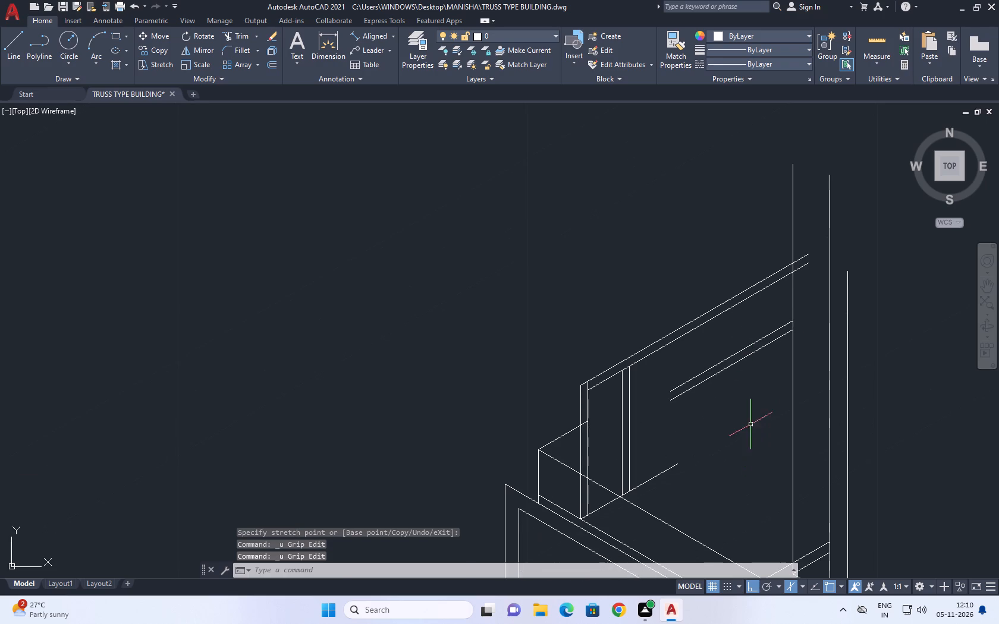
{"action": "left_click_drag", "start_coordinate": [750, 424], "coordinate": [743, 418]}
{"action": "left_click", "coordinate": [699, 354]}
{"action": "key", "text": "m"}
{"action": "key", "text": "space"}
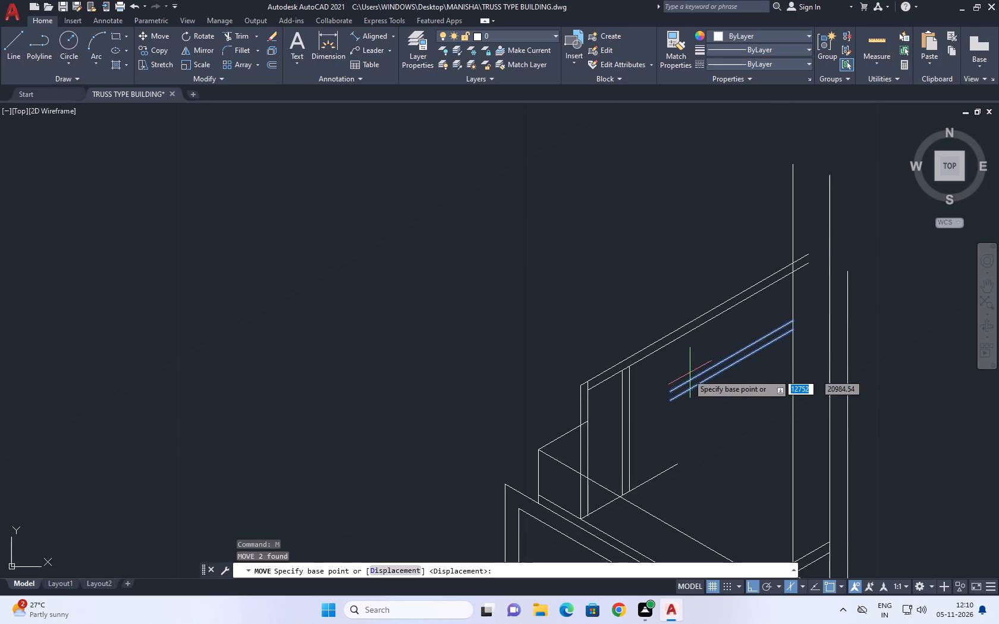
{"action": "left_click", "coordinate": [674, 391]}
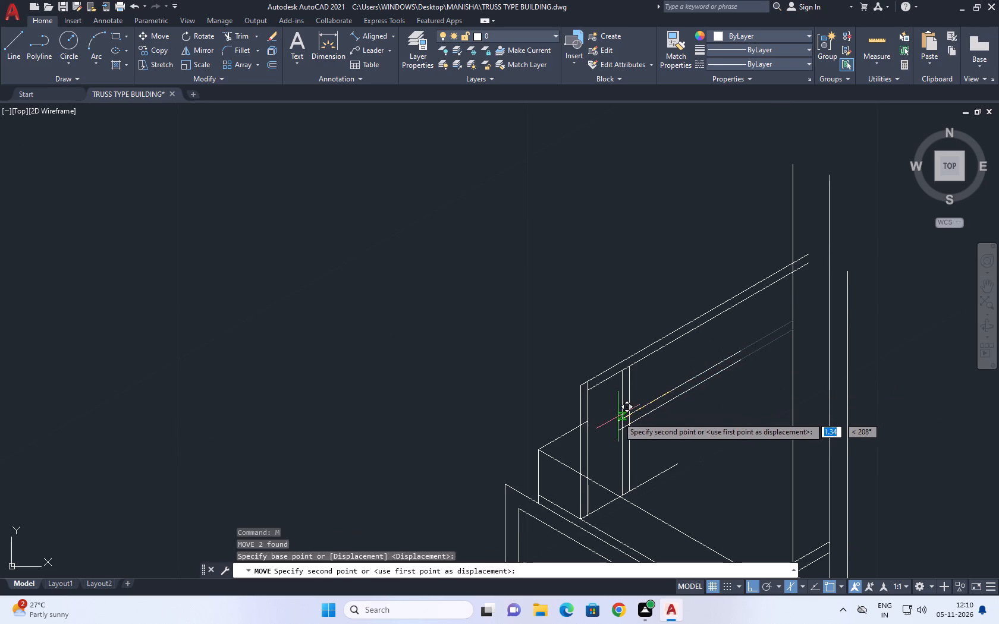
{"action": "left_click", "coordinate": [621, 414]}
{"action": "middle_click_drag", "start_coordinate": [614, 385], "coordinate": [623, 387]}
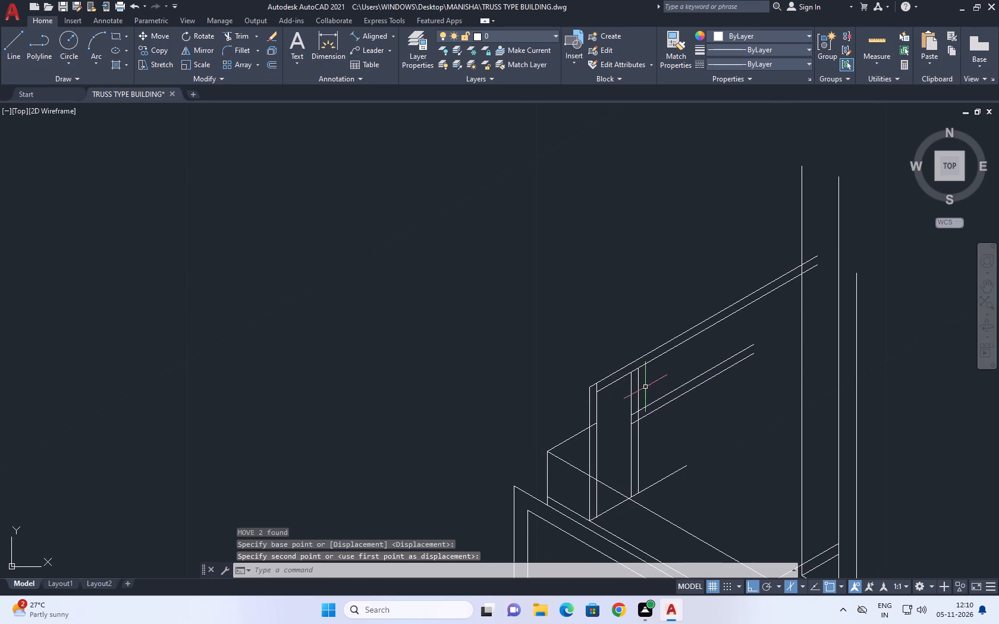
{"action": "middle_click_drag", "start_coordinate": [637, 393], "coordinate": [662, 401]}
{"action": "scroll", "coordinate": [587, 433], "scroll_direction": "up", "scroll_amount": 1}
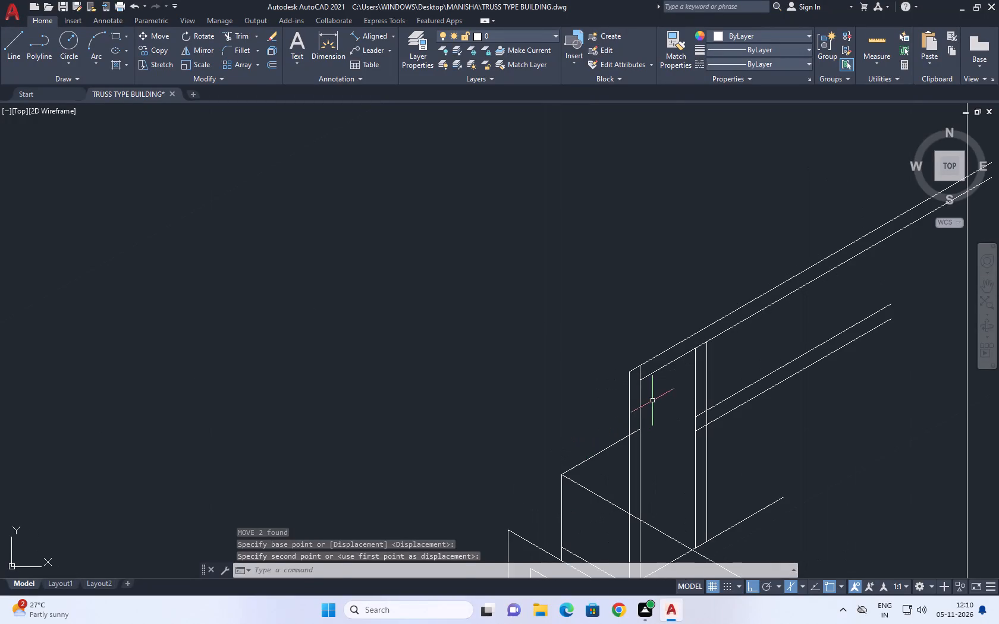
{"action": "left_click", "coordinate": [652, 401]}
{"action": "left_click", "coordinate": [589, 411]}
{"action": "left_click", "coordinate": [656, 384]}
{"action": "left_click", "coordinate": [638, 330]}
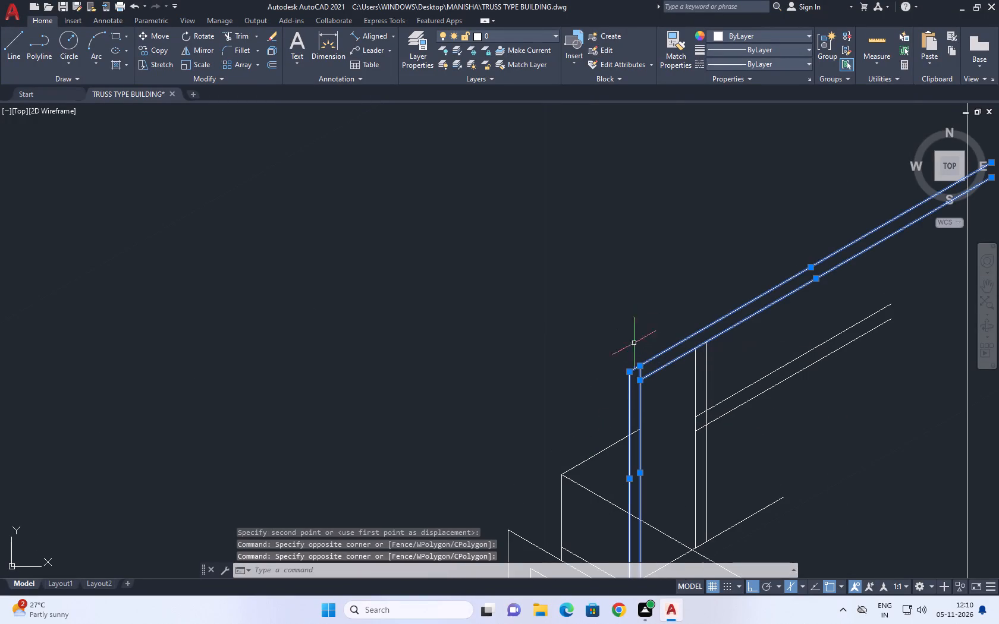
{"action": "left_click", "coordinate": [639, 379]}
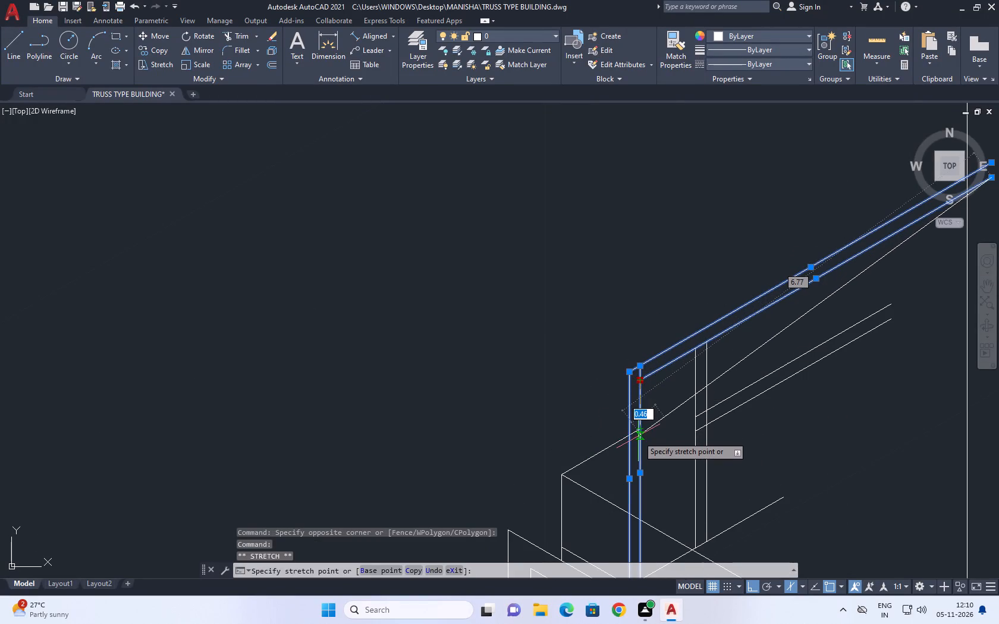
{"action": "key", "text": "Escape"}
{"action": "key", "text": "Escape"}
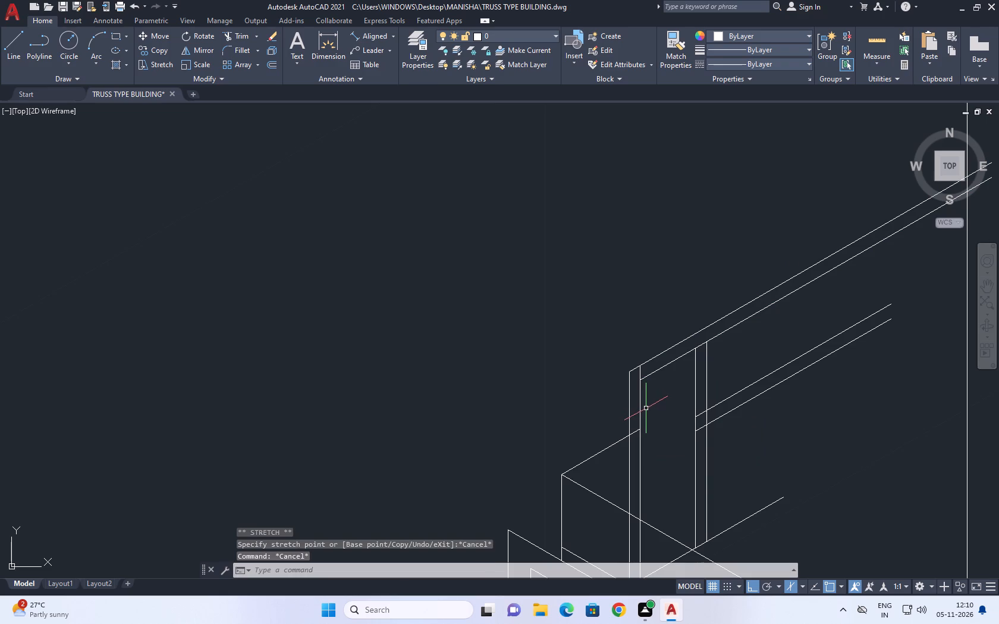
Extend the lower pair of 30° lines past the inner verticals to the outer frame's outermost vertical.
{"action": "type", "text": "EX"}
{"action": "key", "text": "space"}
{"action": "left_click", "coordinate": [737, 368]}
{"action": "left_click", "coordinate": [761, 447]}
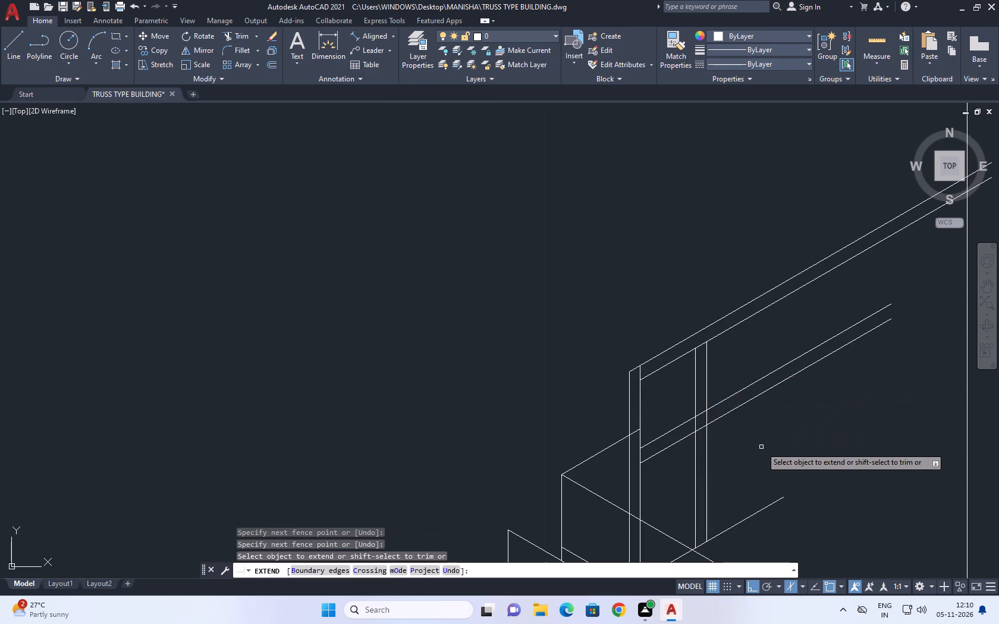
{"action": "left_click", "coordinate": [662, 424]}
{"action": "left_click", "coordinate": [661, 463]}
{"action": "key", "text": "Escape"}
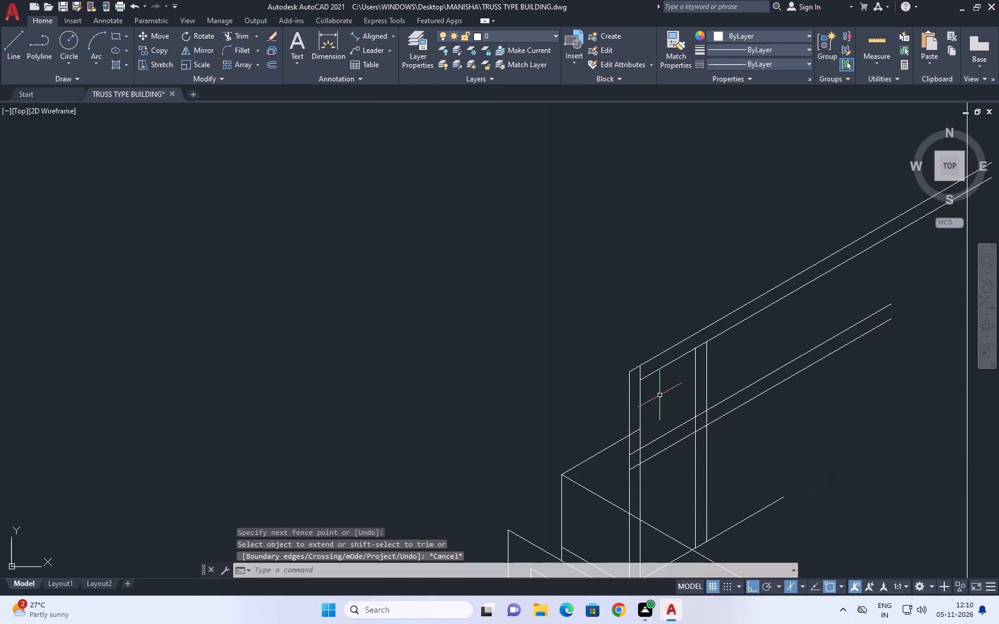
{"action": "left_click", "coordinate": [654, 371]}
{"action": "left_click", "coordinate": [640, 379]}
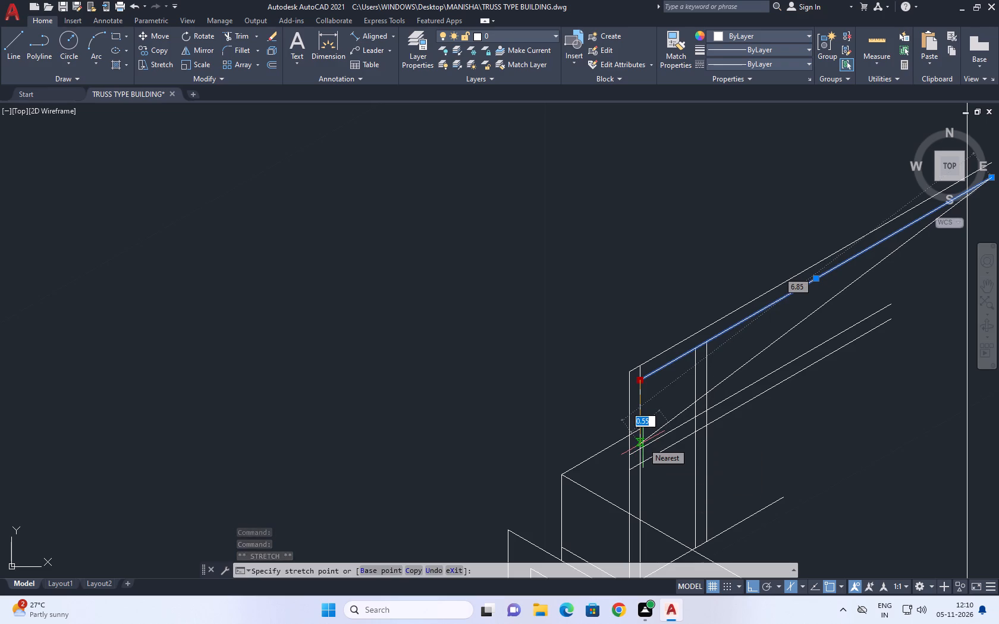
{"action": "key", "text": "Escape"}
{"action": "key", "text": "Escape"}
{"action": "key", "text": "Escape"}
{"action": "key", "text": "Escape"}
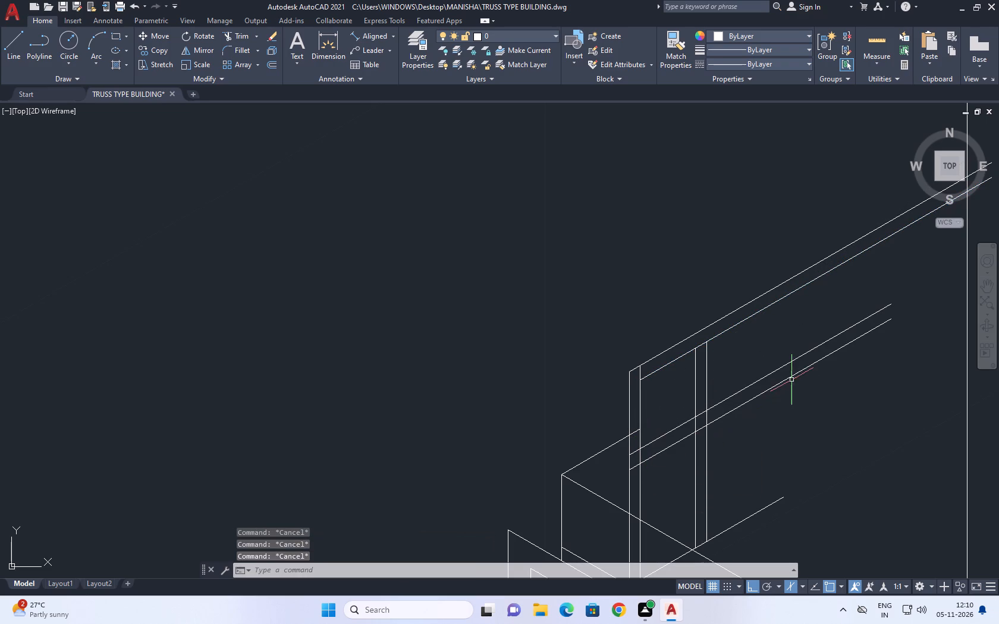
Trim the lower pair of sloping rails between the outer frame's verticals and the first inner vertical, and delete the leftover pieces.
{"action": "scroll", "coordinate": [758, 377], "scroll_direction": "down", "scroll_amount": 1}
{"action": "middle_click_drag", "start_coordinate": [789, 338], "coordinate": [799, 363]}
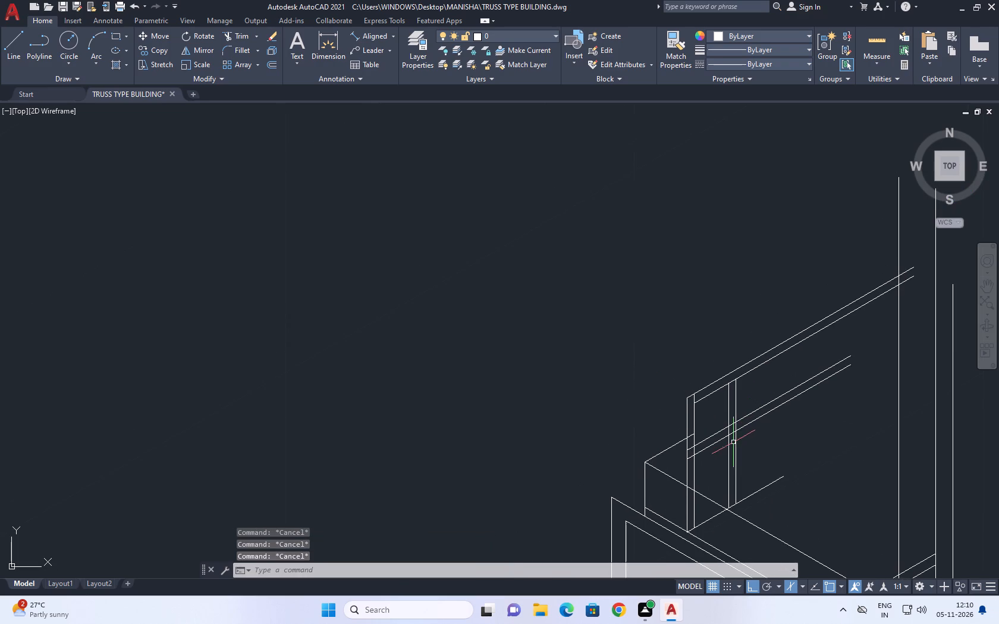
{"action": "key", "text": "t"}
{"action": "type", "text": "R"}
{"action": "key", "text": "space"}
{"action": "scroll", "coordinate": [695, 450], "scroll_direction": "up", "scroll_amount": 1}
{"action": "left_click", "coordinate": [718, 399]}
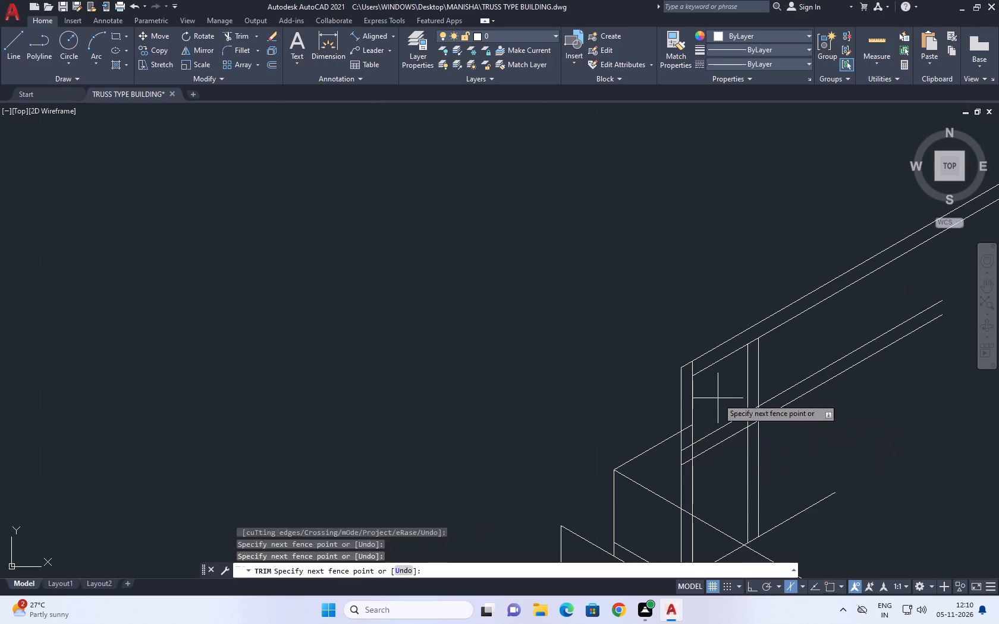
{"action": "left_click_drag", "start_coordinate": [710, 490], "coordinate": [712, 501]}
{"action": "key", "text": "space"}
{"action": "left_click", "coordinate": [656, 393]}
{"action": "left_click", "coordinate": [714, 496]}
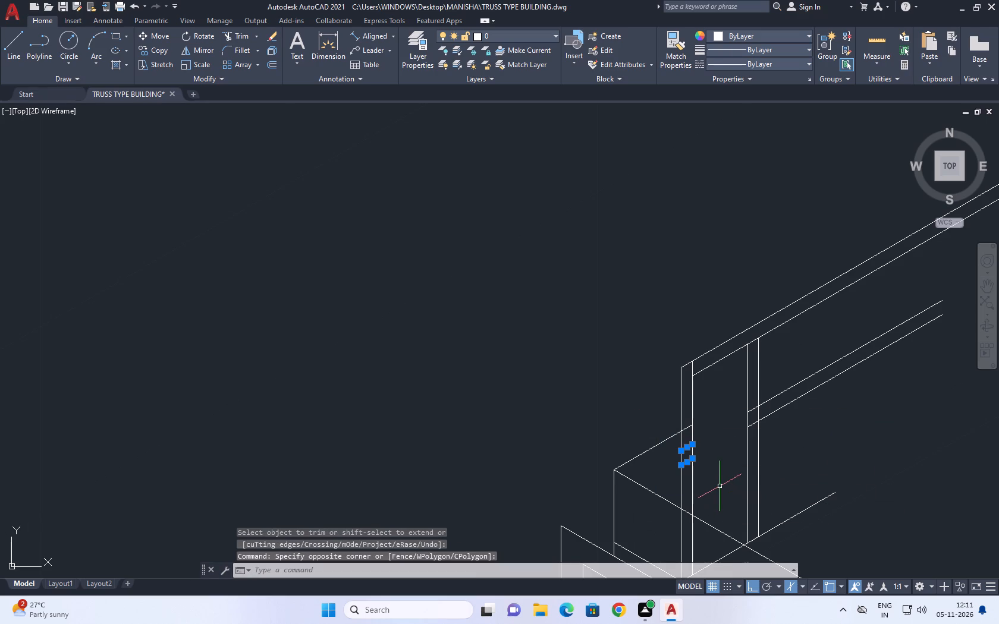
{"action": "key", "text": "Delete"}
Trim the lowered box's sloping top edge where it runs between the outer frame's two verticals.
{"action": "middle_click_drag", "start_coordinate": [731, 480], "coordinate": [727, 497]}
{"action": "type", "text": "TR"}
{"action": "key", "text": "space"}
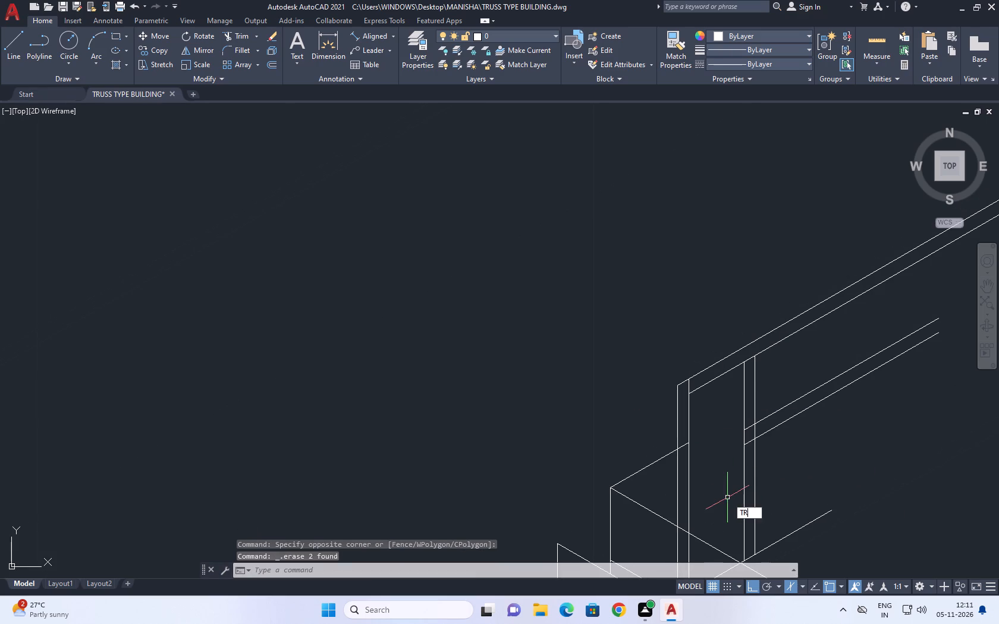
{"action": "scroll", "coordinate": [689, 455], "scroll_direction": "up", "scroll_amount": 1}
{"action": "left_click", "coordinate": [681, 439]}
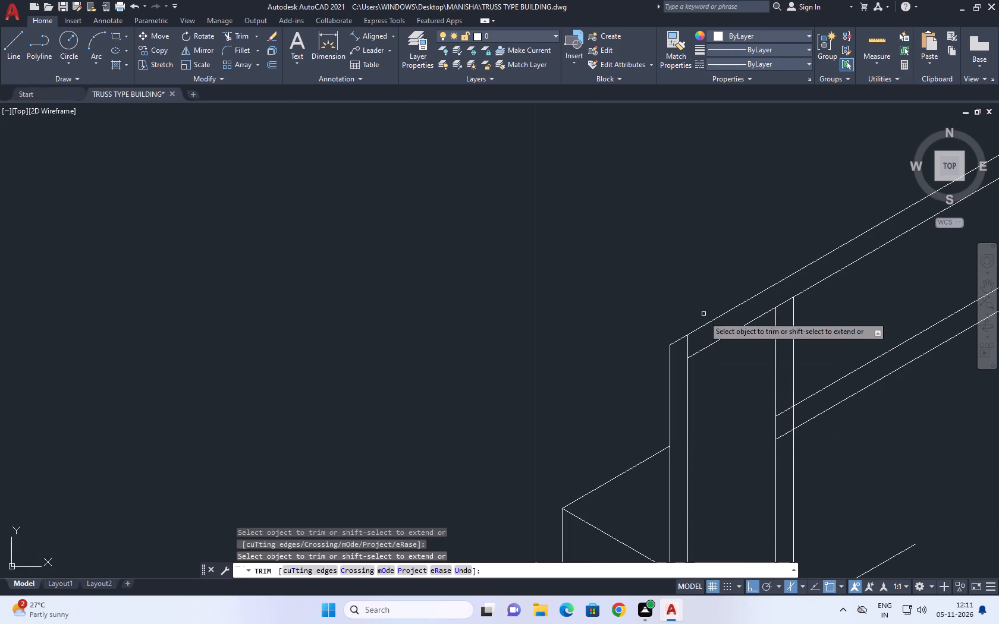
Trim the two inner verticals above the upper of the inner sloping rails.
{"action": "scroll", "coordinate": [706, 346], "scroll_direction": "down", "scroll_amount": 2}
{"action": "middle_click_drag", "start_coordinate": [796, 339], "coordinate": [697, 441]}
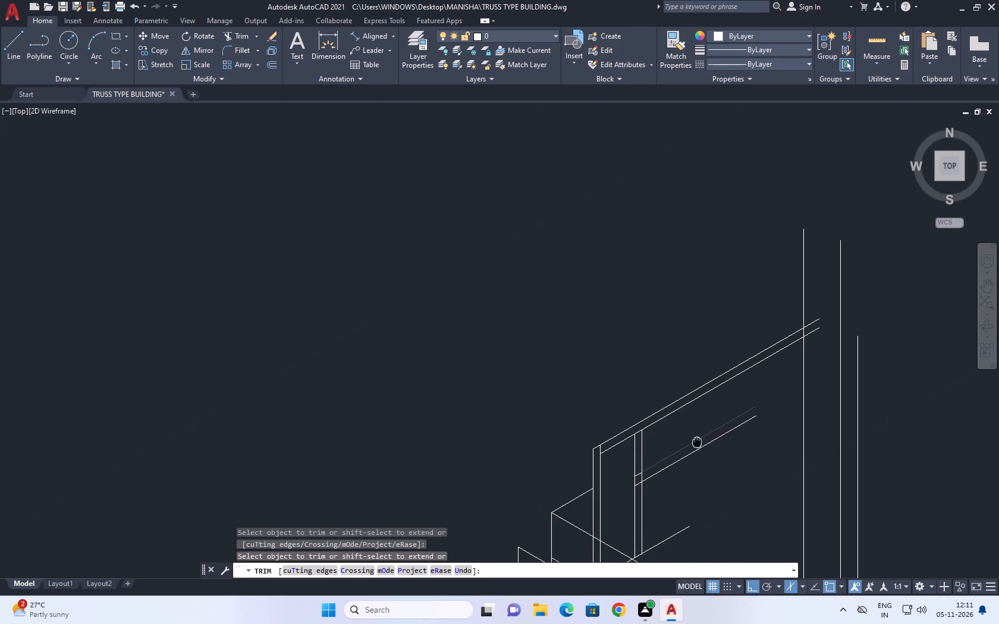
{"action": "middle_click_drag", "start_coordinate": [697, 441], "coordinate": [695, 442]}
{"action": "left_click", "coordinate": [627, 456]}
{"action": "left_click", "coordinate": [664, 432]}
{"action": "key", "text": "space"}
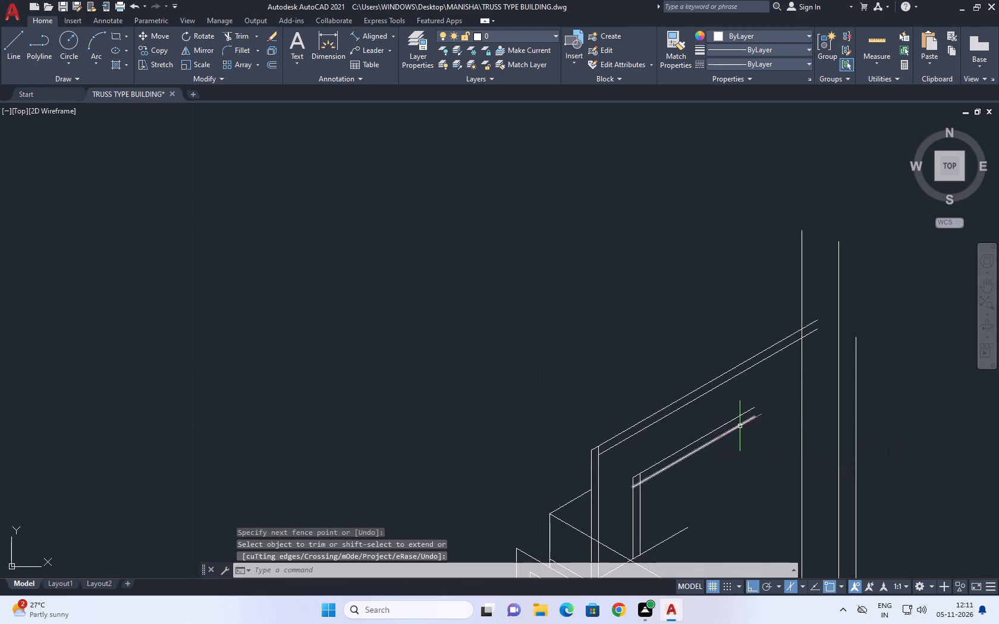
Trim the outer frame's two sloping top lines where they overshoot the tall structure's vertical edge.
{"action": "scroll", "coordinate": [740, 426], "scroll_direction": "down", "scroll_amount": 1}
{"action": "key", "text": "space"}
{"action": "scroll", "coordinate": [775, 392], "scroll_direction": "up", "scroll_amount": 1}
{"action": "scroll", "coordinate": [783, 338], "scroll_direction": "up", "scroll_amount": 1}
{"action": "left_click", "coordinate": [785, 331]}
{"action": "left_click_drag", "start_coordinate": [785, 382], "coordinate": [785, 401]}
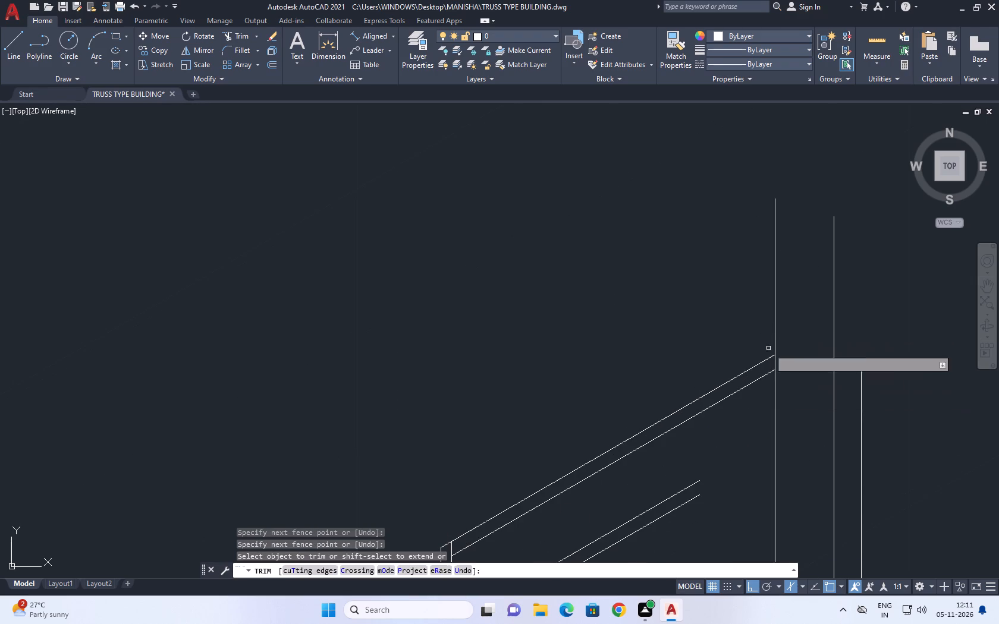
{"action": "scroll", "coordinate": [768, 346], "scroll_direction": "down", "scroll_amount": 2}
{"action": "key", "text": "space"}
Extend the two inner sloping rails to the tall structure's vertical edge.
{"action": "middle_click_drag", "start_coordinate": [640, 387], "coordinate": [694, 369]}
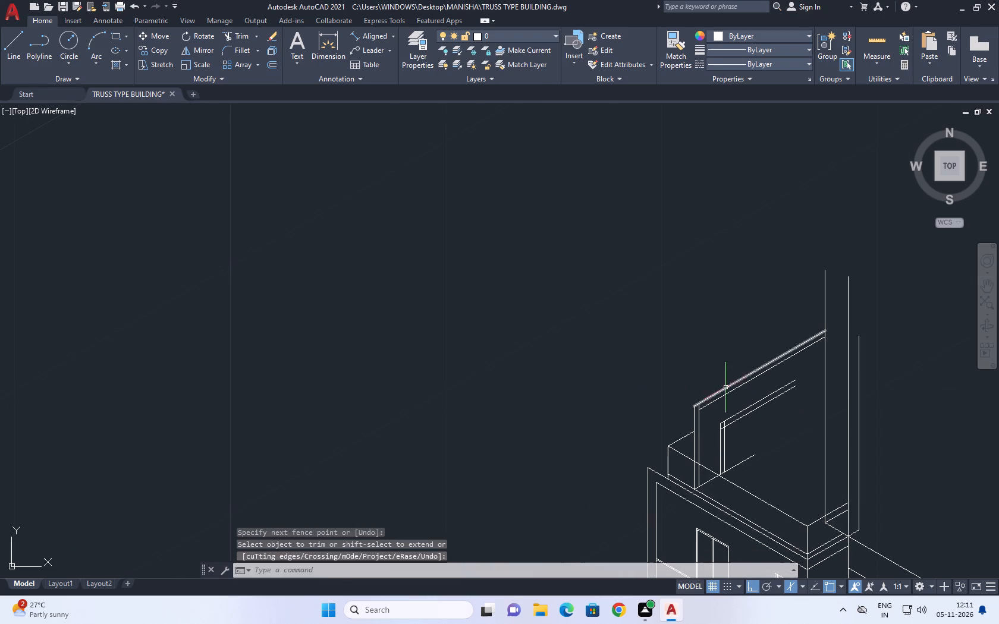
{"action": "key", "text": "e"}
{"action": "key", "text": "x"}
{"action": "key", "text": "space"}
{"action": "left_click", "coordinate": [778, 385]}
{"action": "left_click", "coordinate": [800, 422]}
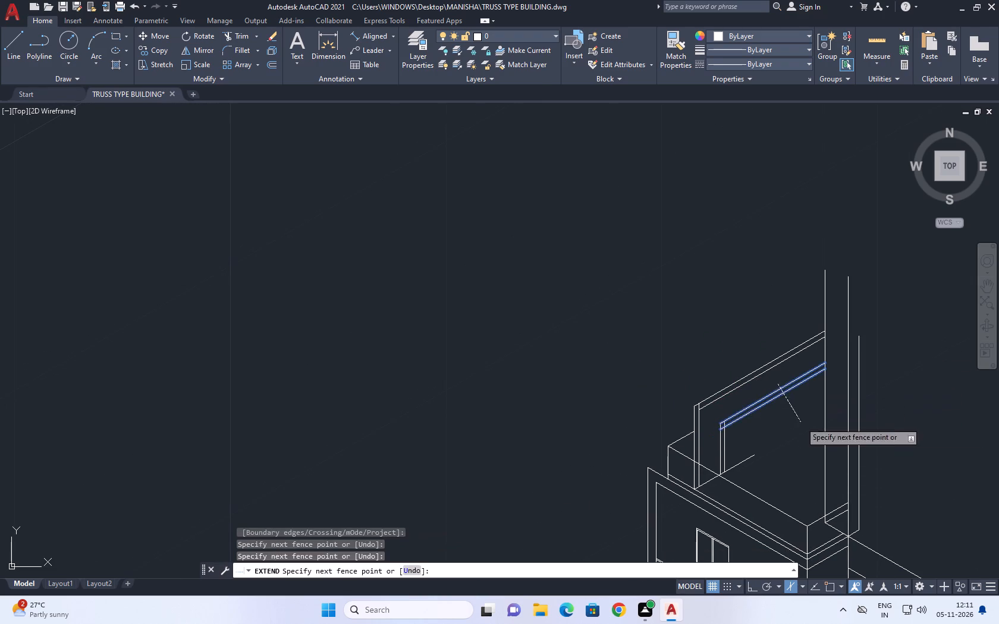
{"action": "key", "text": "Escape"}
Trim the crossing pieces of the lower rail and second inner vertical at the inner frame's corner.
{"action": "key", "text": "t"}
{"action": "key", "text": "r"}
{"action": "key", "text": "space"}
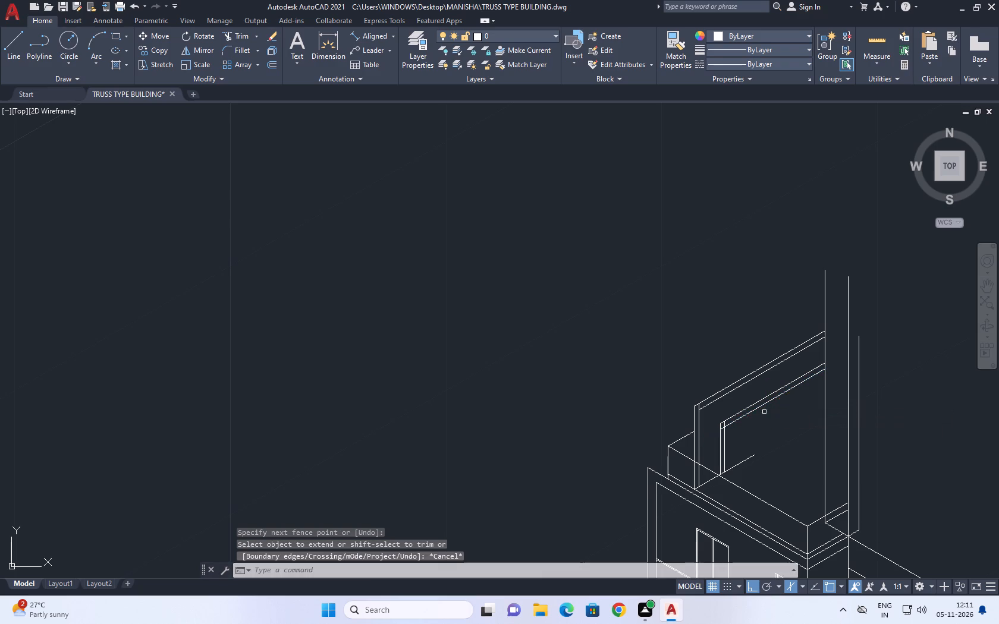
{"action": "scroll", "coordinate": [752, 418], "scroll_direction": "up", "scroll_amount": 3}
{"action": "scroll", "coordinate": [648, 456], "scroll_direction": "up", "scroll_amount": 3}
{"action": "left_click", "coordinate": [552, 482]}
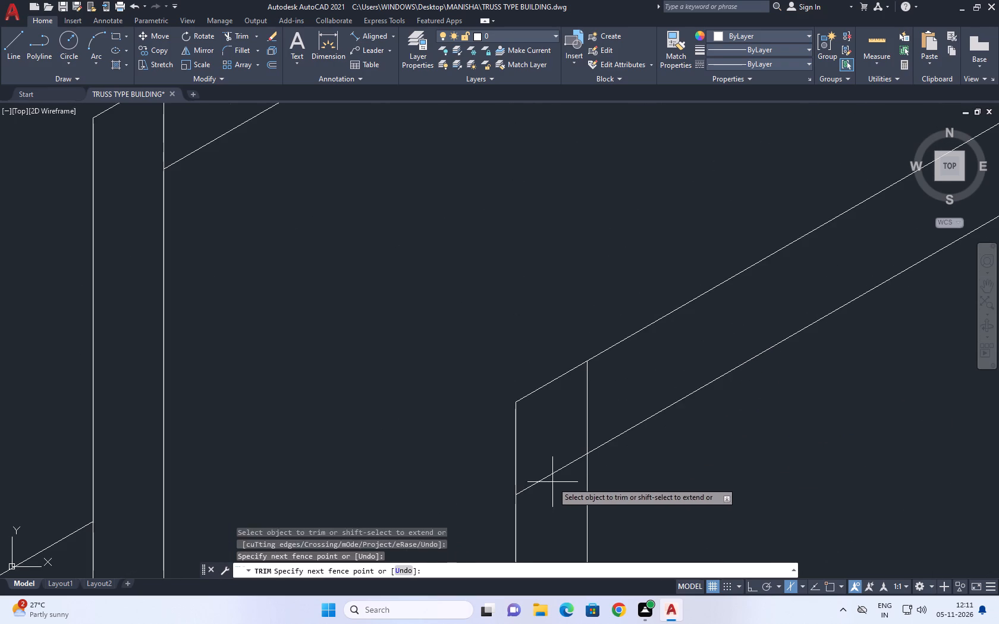
{"action": "left_click", "coordinate": [605, 398]}
{"action": "scroll", "coordinate": [612, 402], "scroll_direction": "down", "scroll_amount": 7}
{"action": "key", "text": "Escape"}
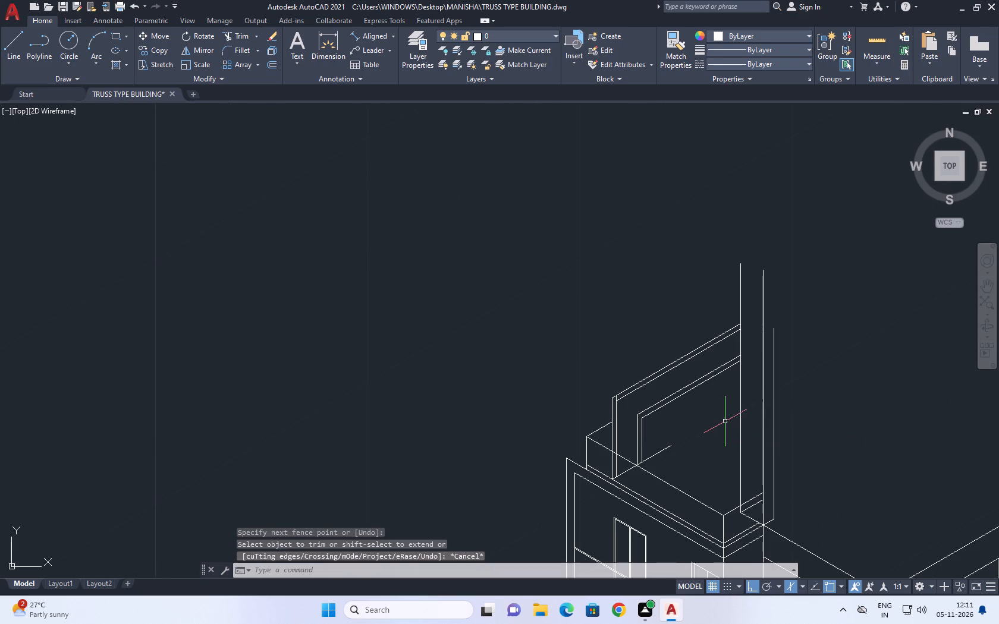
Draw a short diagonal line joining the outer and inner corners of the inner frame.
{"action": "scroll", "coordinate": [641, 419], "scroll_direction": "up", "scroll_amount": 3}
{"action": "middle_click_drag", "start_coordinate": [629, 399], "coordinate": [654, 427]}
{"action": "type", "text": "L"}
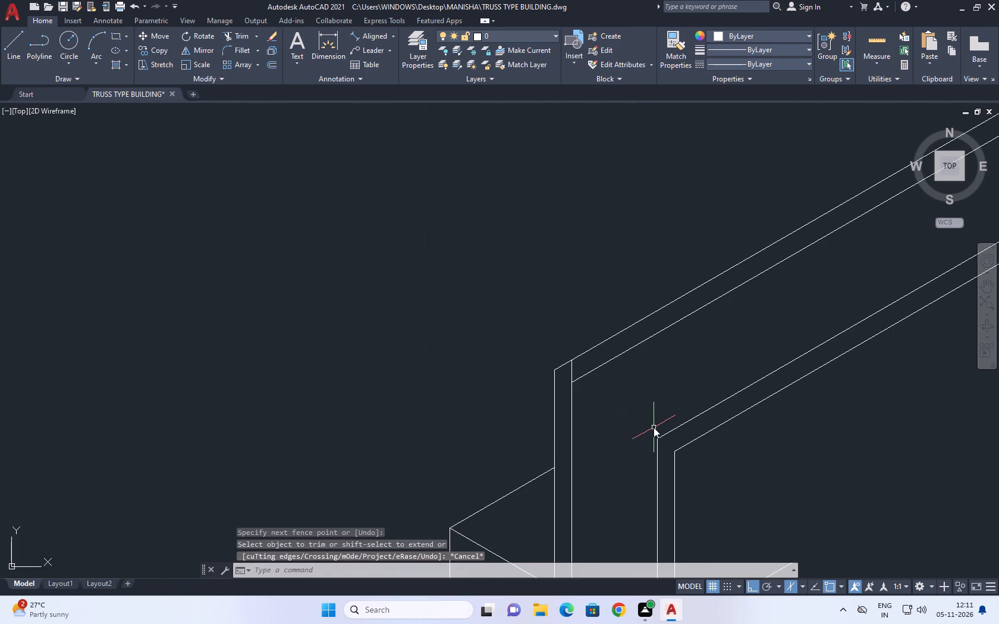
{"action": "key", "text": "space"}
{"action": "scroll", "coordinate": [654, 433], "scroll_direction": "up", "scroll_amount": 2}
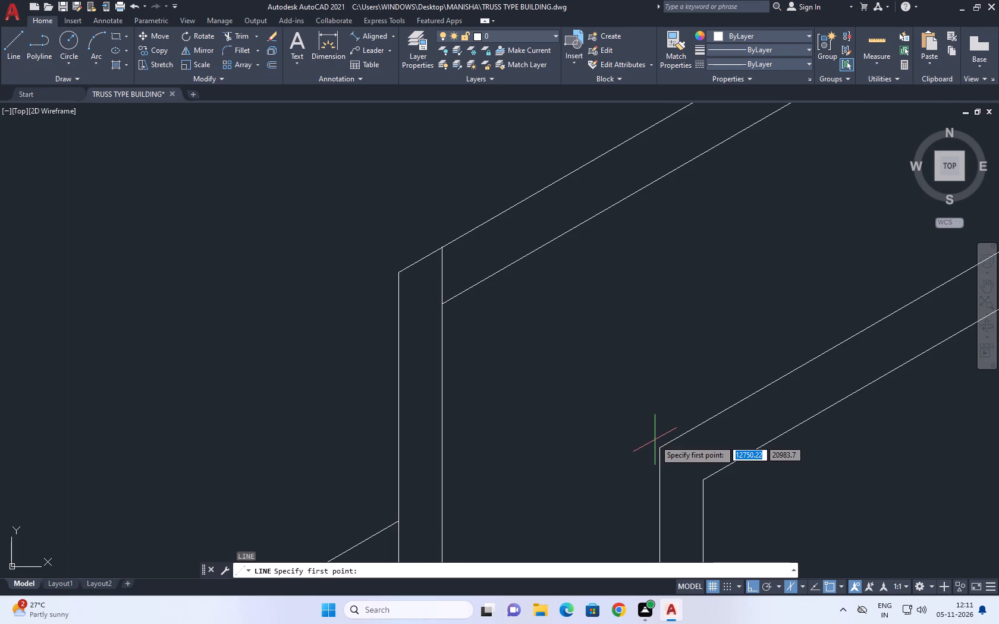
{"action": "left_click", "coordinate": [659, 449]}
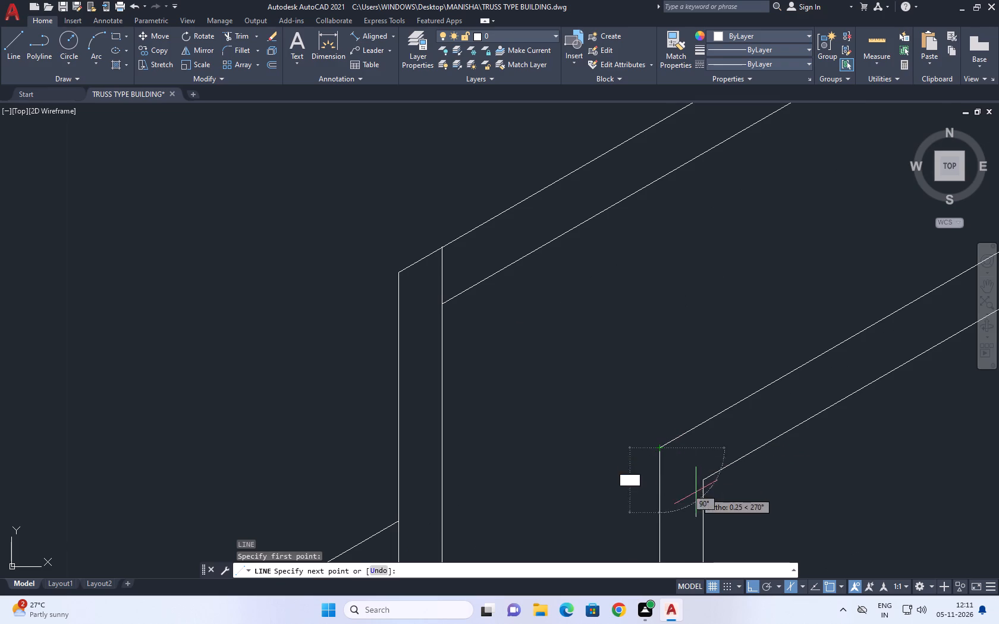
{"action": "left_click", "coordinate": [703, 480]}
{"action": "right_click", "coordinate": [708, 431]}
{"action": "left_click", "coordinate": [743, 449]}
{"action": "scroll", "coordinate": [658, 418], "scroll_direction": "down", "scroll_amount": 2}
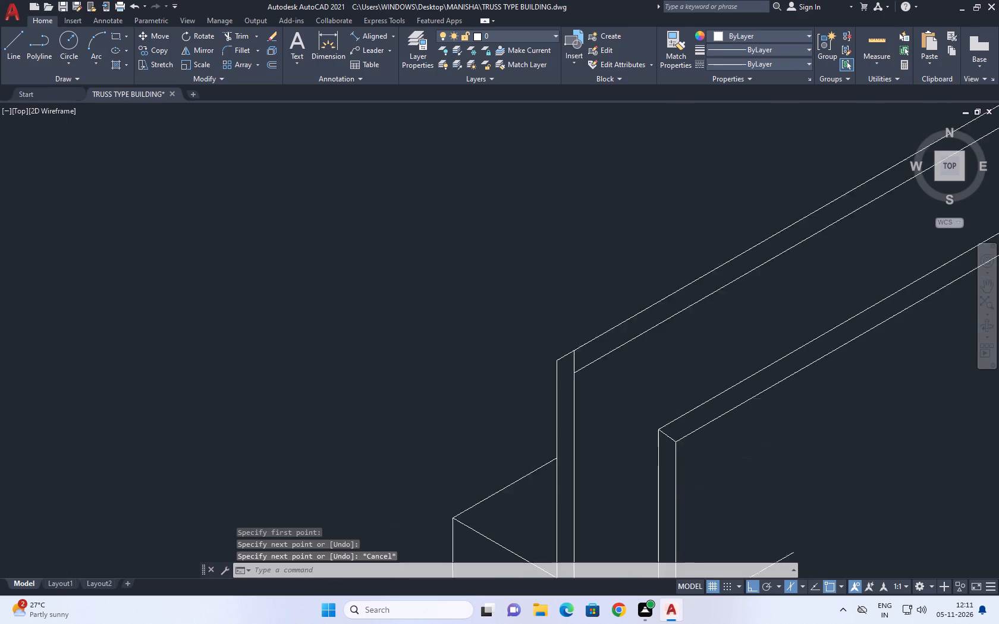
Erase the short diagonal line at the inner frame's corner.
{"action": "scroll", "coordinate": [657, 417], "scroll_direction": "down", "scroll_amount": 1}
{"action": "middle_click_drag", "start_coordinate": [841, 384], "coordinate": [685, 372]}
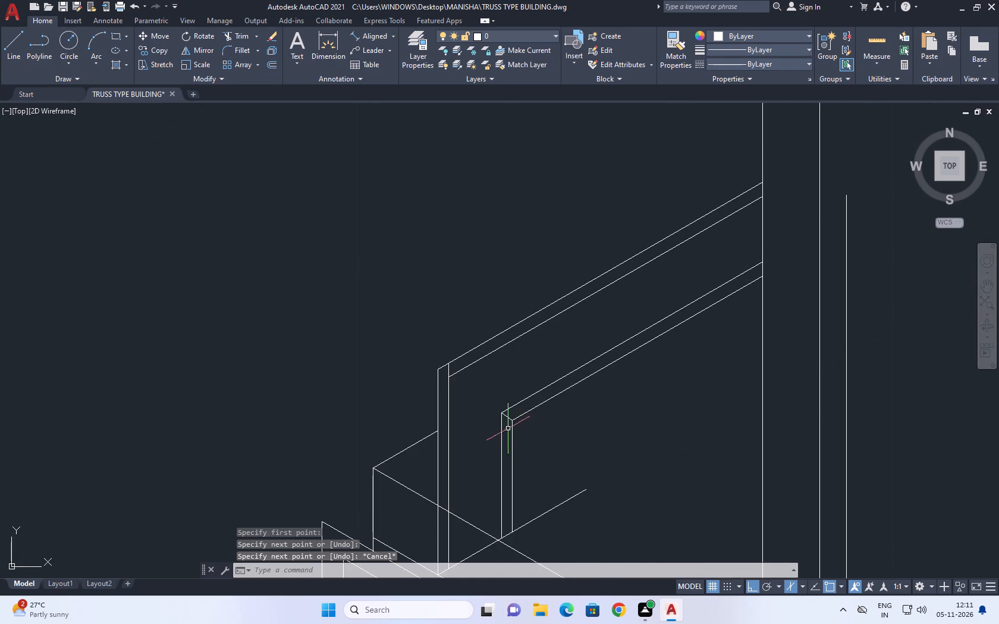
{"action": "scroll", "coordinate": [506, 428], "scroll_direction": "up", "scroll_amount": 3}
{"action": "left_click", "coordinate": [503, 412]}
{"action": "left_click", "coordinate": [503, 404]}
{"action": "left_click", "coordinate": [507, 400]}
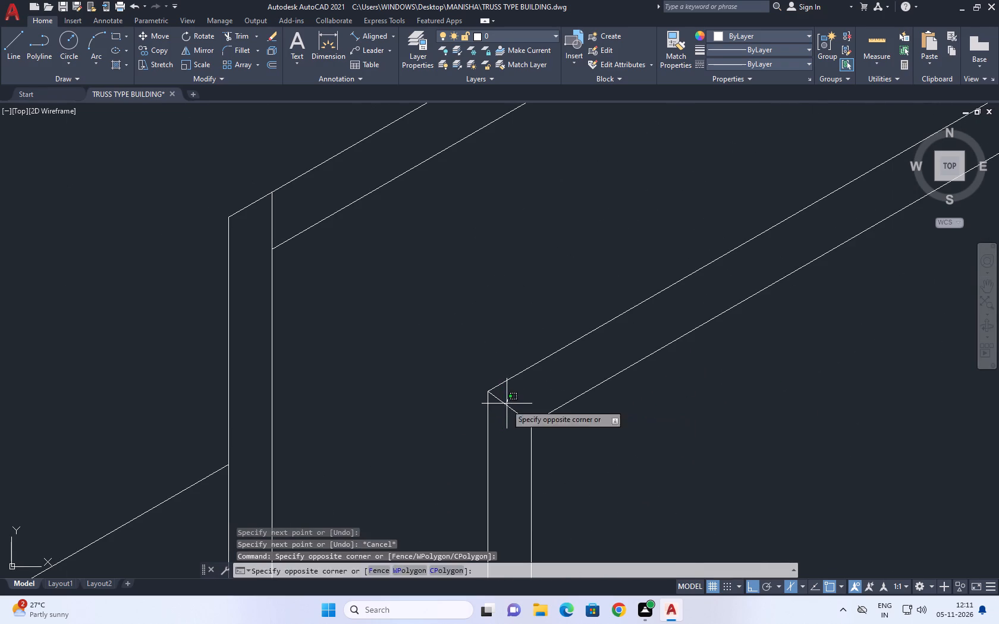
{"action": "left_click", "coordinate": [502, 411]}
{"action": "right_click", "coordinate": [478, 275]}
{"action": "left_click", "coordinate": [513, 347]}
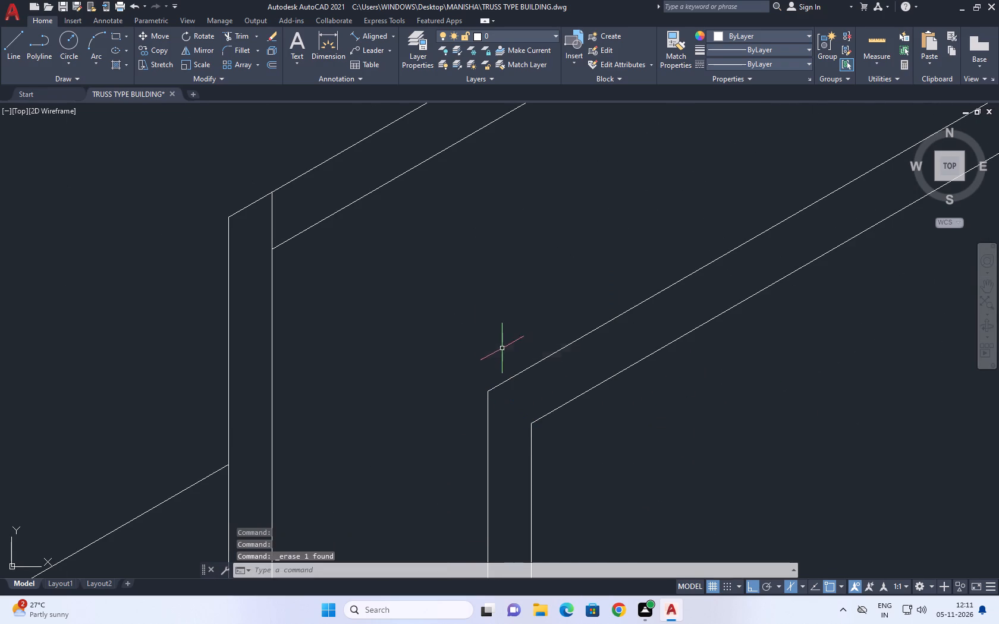
Stretch the top end of the second inner vertical straight up past the inner frame's upper rail.
{"action": "left_click", "coordinate": [530, 426]}
{"action": "left_click", "coordinate": [533, 422]}
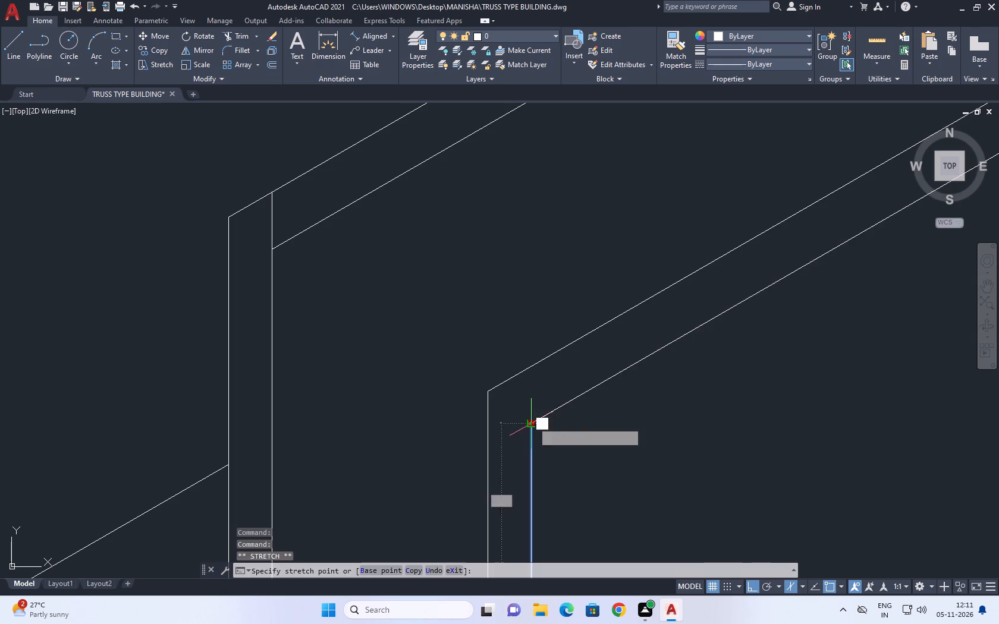
{"action": "left_click", "coordinate": [529, 318]}
{"action": "right_click", "coordinate": [546, 286]}
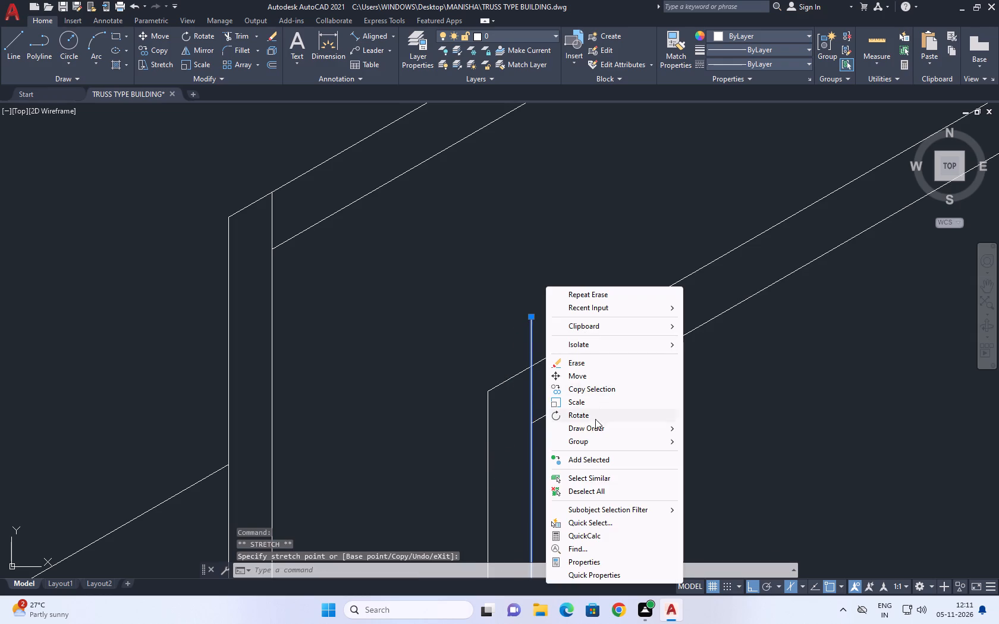
{"action": "left_click", "coordinate": [610, 491]}
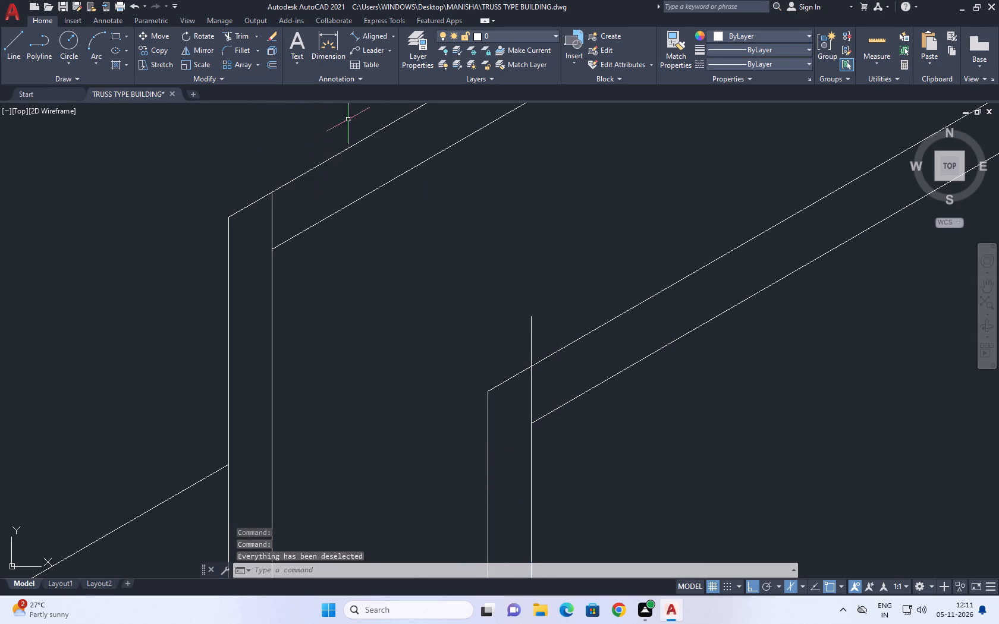
Trim the second inner vertical's excess above the inner frame's upper rail.
{"action": "left_click", "coordinate": [243, 40]}
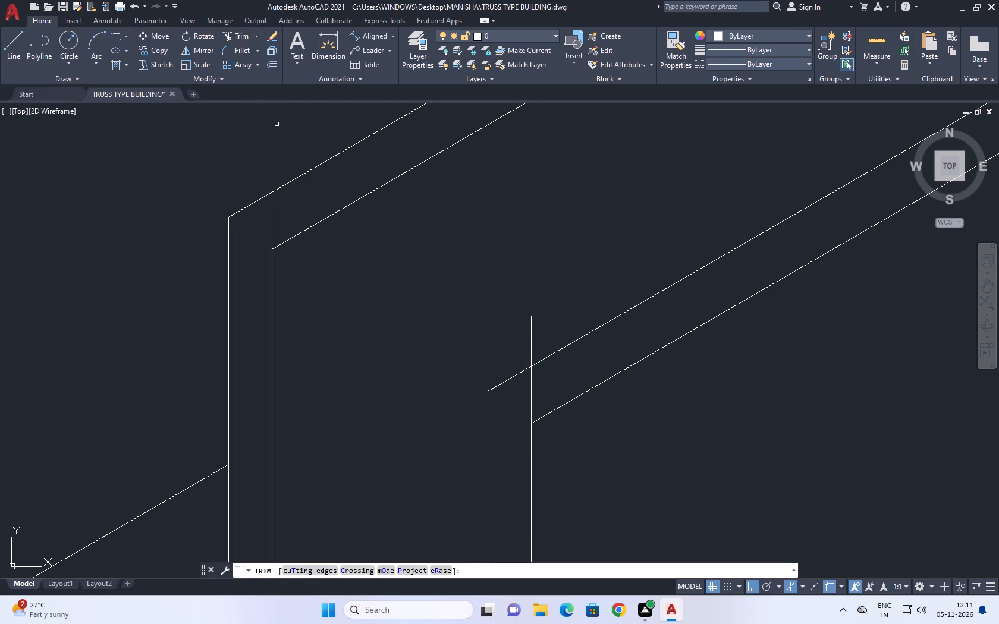
{"action": "left_click", "coordinate": [556, 319]}
{"action": "left_click", "coordinate": [502, 341]}
{"action": "right_click", "coordinate": [550, 223]}
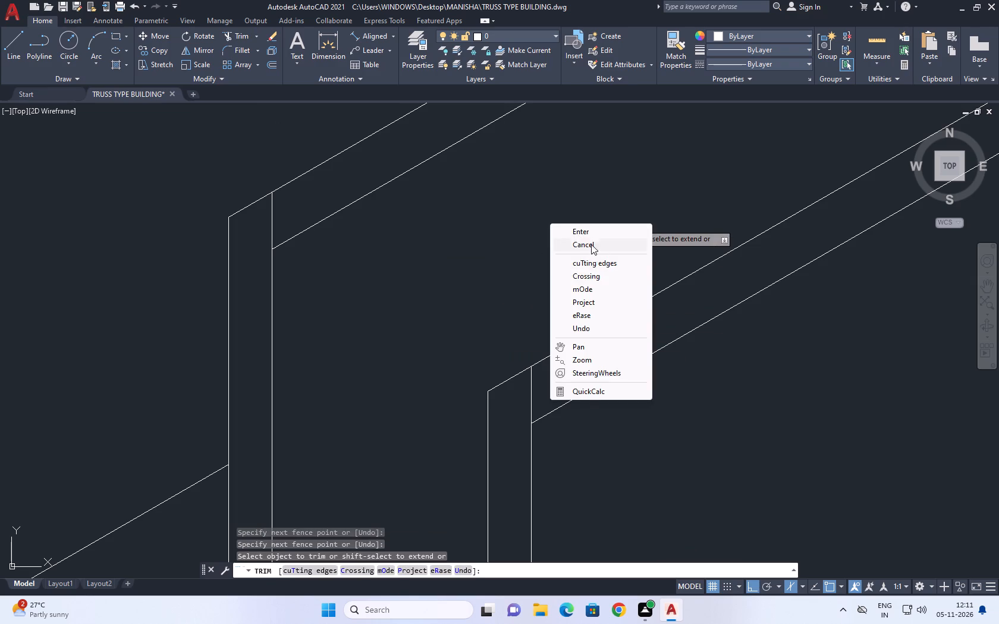
{"action": "left_click", "coordinate": [588, 232]}
Examine the double-line frame and how it meets the lowered box, tall structure and rest of the building.
{"action": "scroll", "coordinate": [592, 298], "scroll_direction": "down", "scroll_amount": 3}
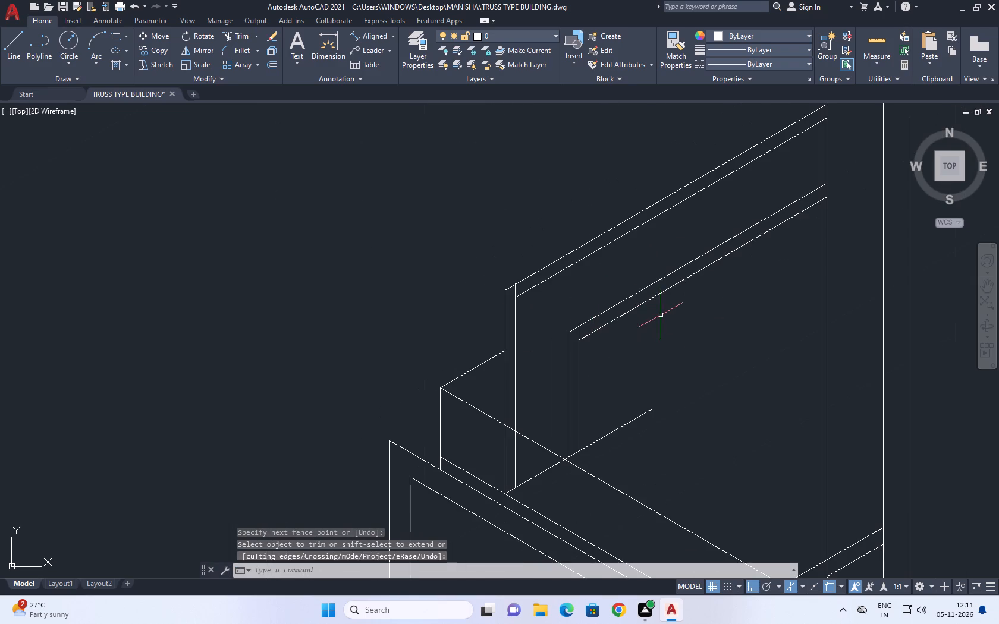
{"action": "middle_click_drag", "start_coordinate": [664, 320], "coordinate": [660, 340]}
{"action": "middle_click_drag", "start_coordinate": [667, 332], "coordinate": [637, 341]}
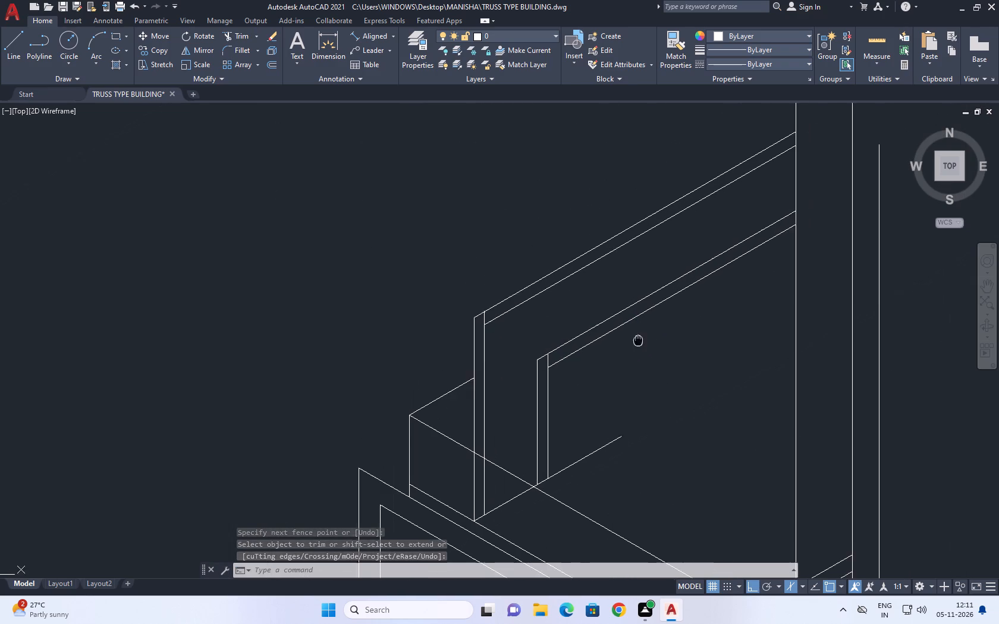
{"action": "middle_click_drag", "start_coordinate": [637, 341], "coordinate": [634, 341]}
{"action": "middle_click_drag", "start_coordinate": [665, 378], "coordinate": [628, 383]}
{"action": "middle_click_drag", "start_coordinate": [612, 411], "coordinate": [606, 365]}
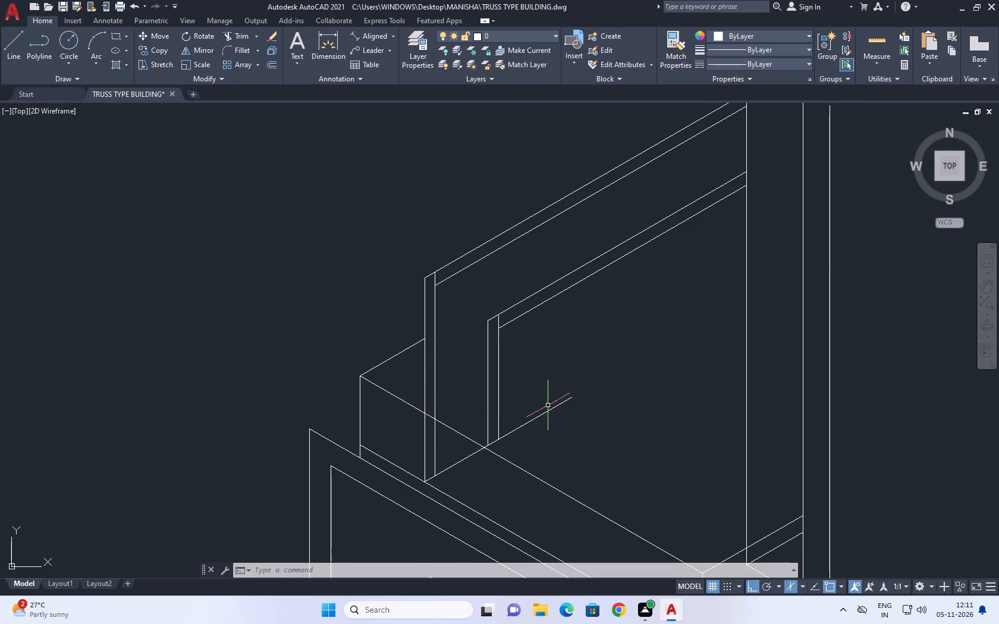
{"action": "scroll", "coordinate": [563, 421], "scroll_direction": "down", "scroll_amount": 1}
{"action": "middle_click_drag", "start_coordinate": [615, 384], "coordinate": [624, 390]}
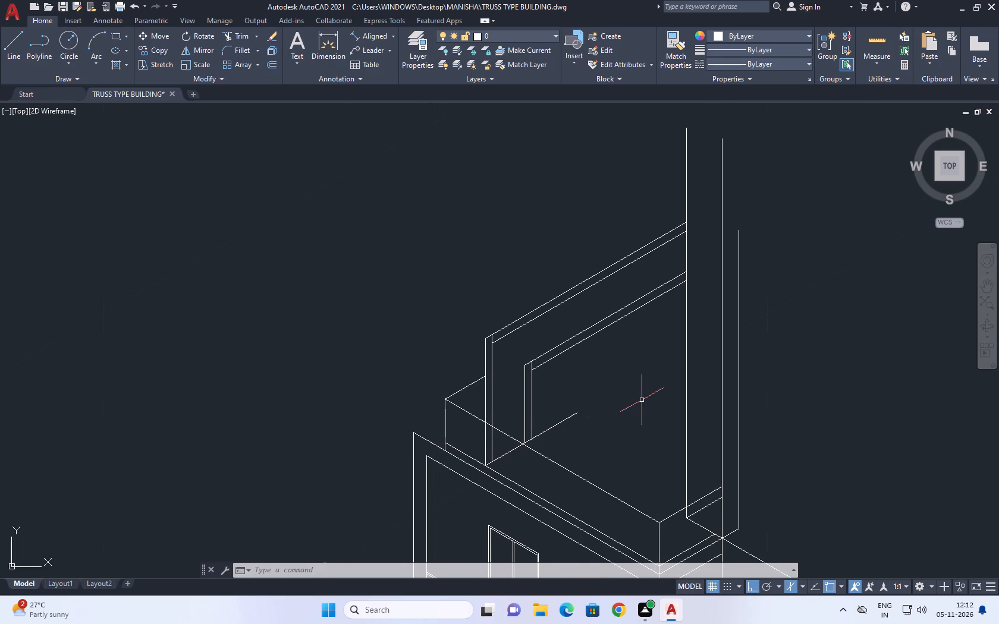
{"action": "scroll", "coordinate": [643, 402], "scroll_direction": "down", "scroll_amount": 1}
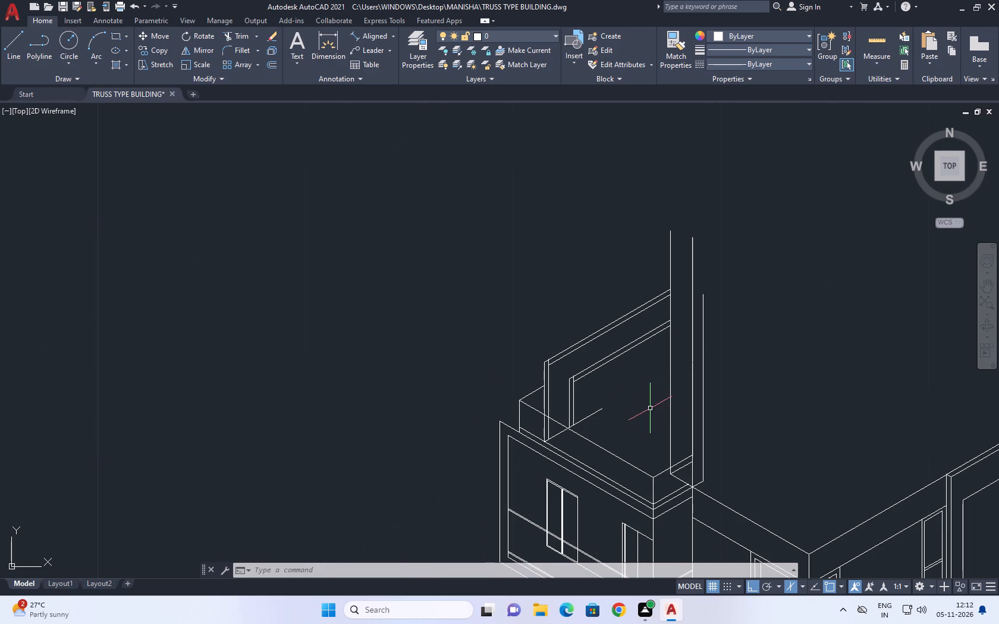
{"action": "middle_click_drag", "start_coordinate": [784, 453], "coordinate": [677, 421]}
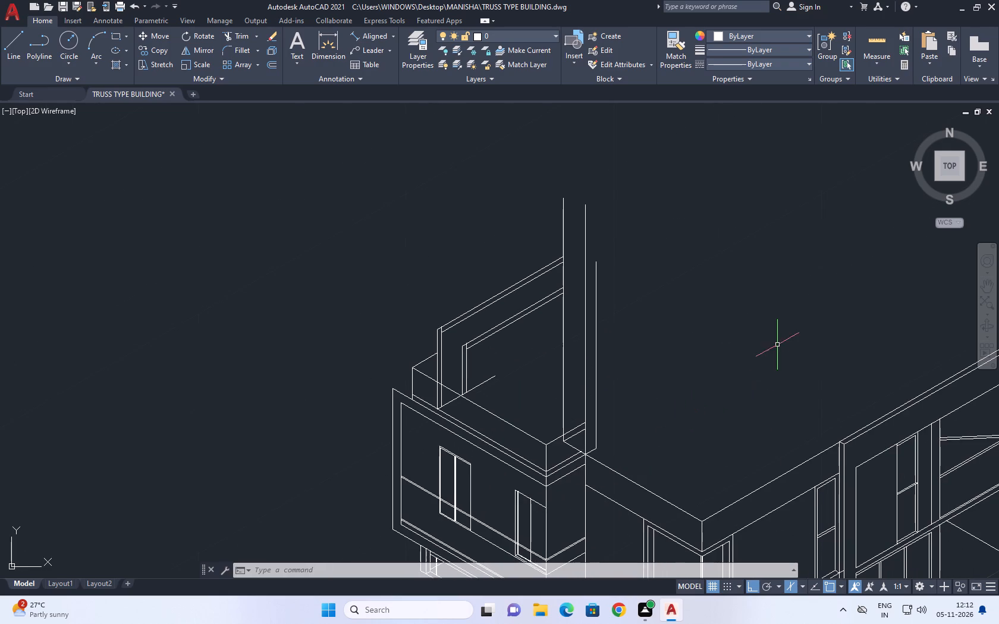
{"action": "middle_click_drag", "start_coordinate": [655, 334], "coordinate": [682, 381]}
{"action": "scroll", "coordinate": [694, 366], "scroll_direction": "down", "scroll_amount": 1}
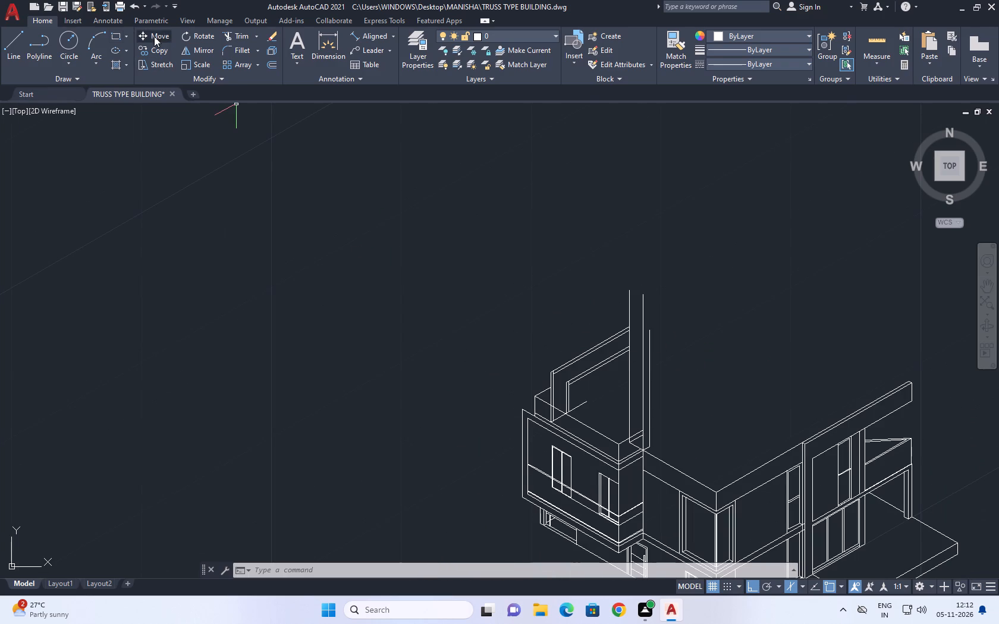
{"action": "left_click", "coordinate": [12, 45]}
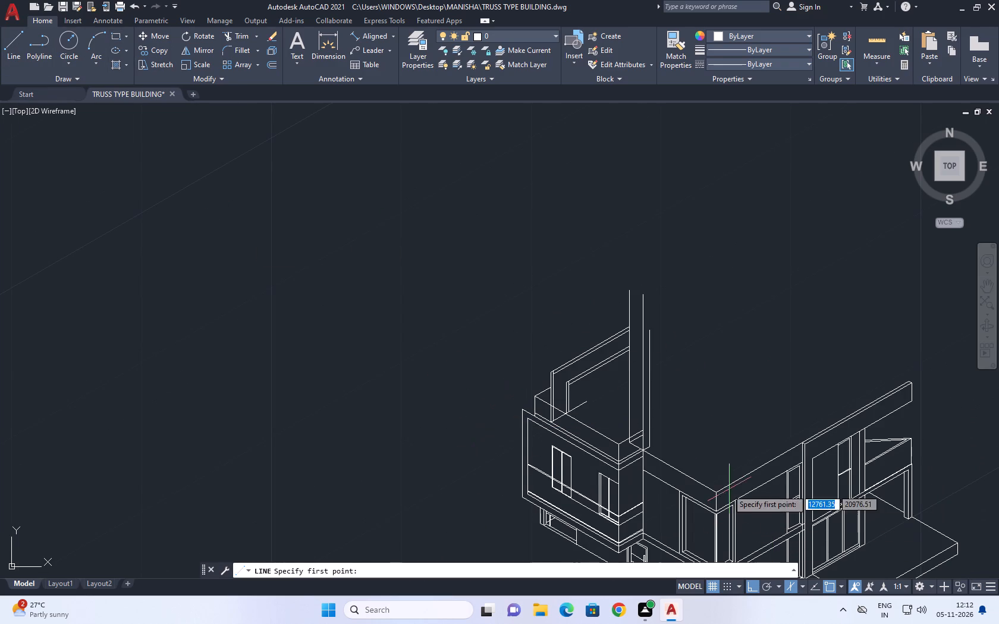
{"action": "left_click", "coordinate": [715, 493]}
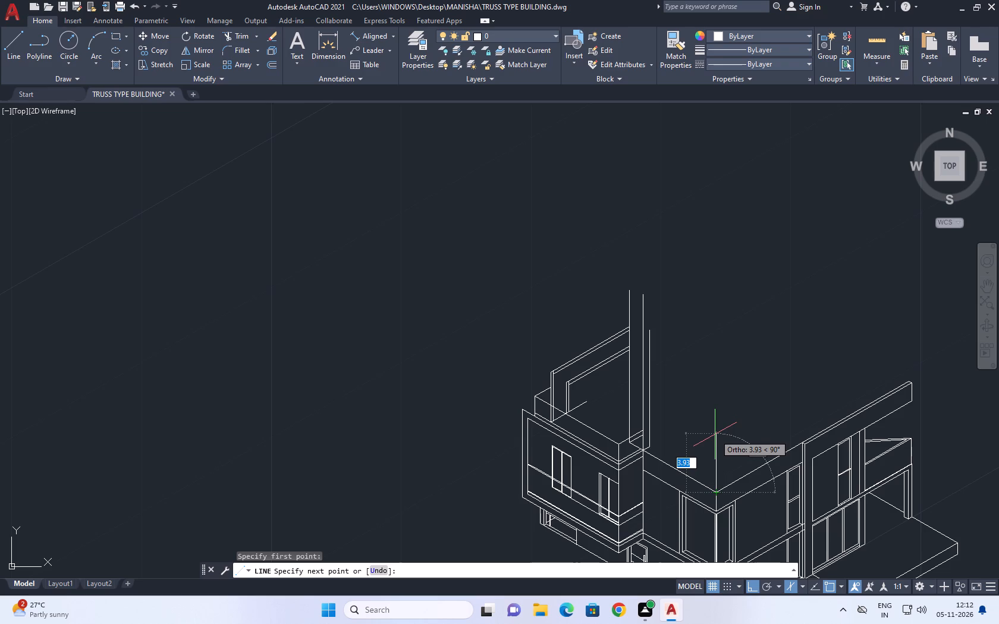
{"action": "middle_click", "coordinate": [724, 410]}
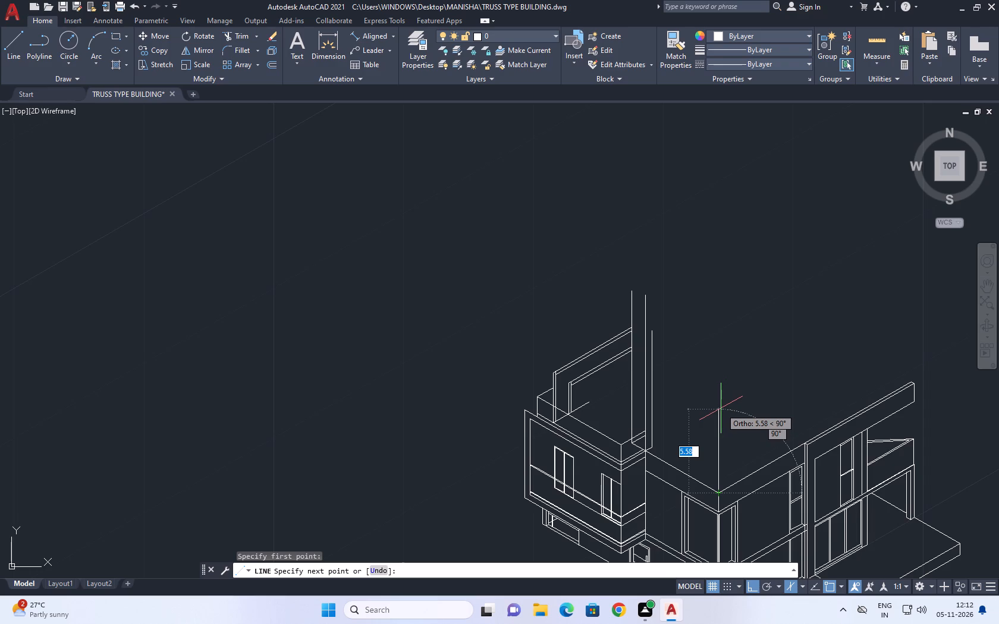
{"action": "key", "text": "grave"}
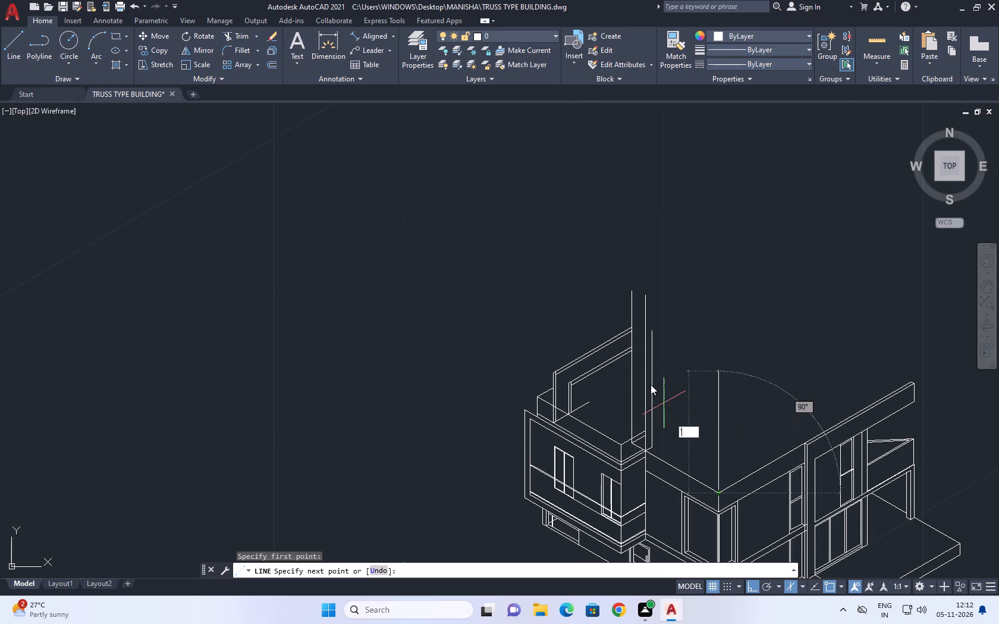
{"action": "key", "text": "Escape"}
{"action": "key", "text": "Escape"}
Erase the four sloping rail lines of the double-line frame between the lowered box and the tall structure.
{"action": "scroll", "coordinate": [611, 389], "scroll_direction": "up", "scroll_amount": 3}
{"action": "left_click_drag", "start_coordinate": [637, 417], "coordinate": [629, 404]}
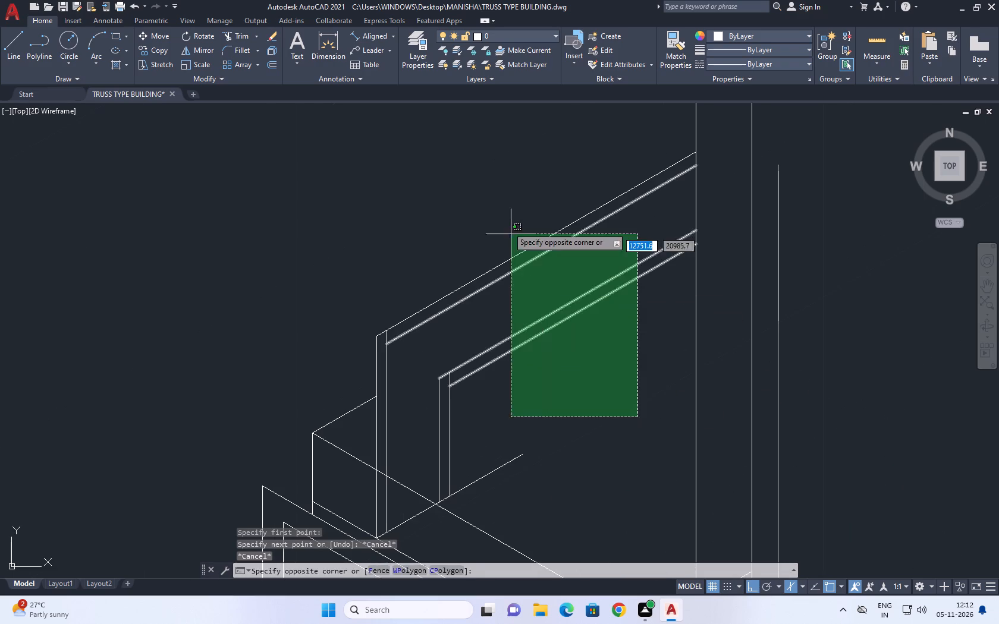
{"action": "left_click", "coordinate": [499, 216]}
{"action": "middle_click_drag", "start_coordinate": [506, 229], "coordinate": [549, 297]}
{"action": "key", "text": "Delete"}
Erase the frame's leftover paired verticals and the short diagonal line at their base on the lowered box.
{"action": "scroll", "coordinate": [567, 353], "scroll_direction": "down", "scroll_amount": 2}
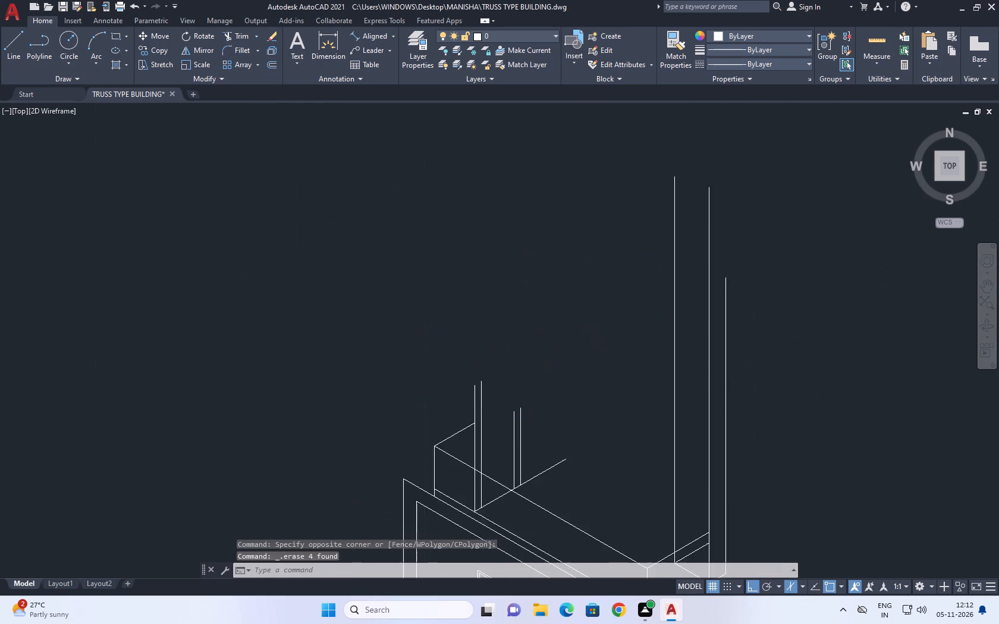
{"action": "scroll", "coordinate": [554, 422], "scroll_direction": "up", "scroll_amount": 3}
{"action": "left_click_drag", "start_coordinate": [568, 453], "coordinate": [554, 433]}
{"action": "left_click", "coordinate": [514, 359]}
{"action": "key", "text": "Delete"}
{"action": "left_click_drag", "start_coordinate": [515, 303], "coordinate": [497, 311]}
{"action": "left_click_drag", "start_coordinate": [458, 336], "coordinate": [449, 357]}
{"action": "key", "text": "Delete"}
{"action": "left_click_drag", "start_coordinate": [454, 232], "coordinate": [432, 229]}
{"action": "left_click_drag", "start_coordinate": [354, 241], "coordinate": [315, 249]}
{"action": "key", "text": "Delete"}
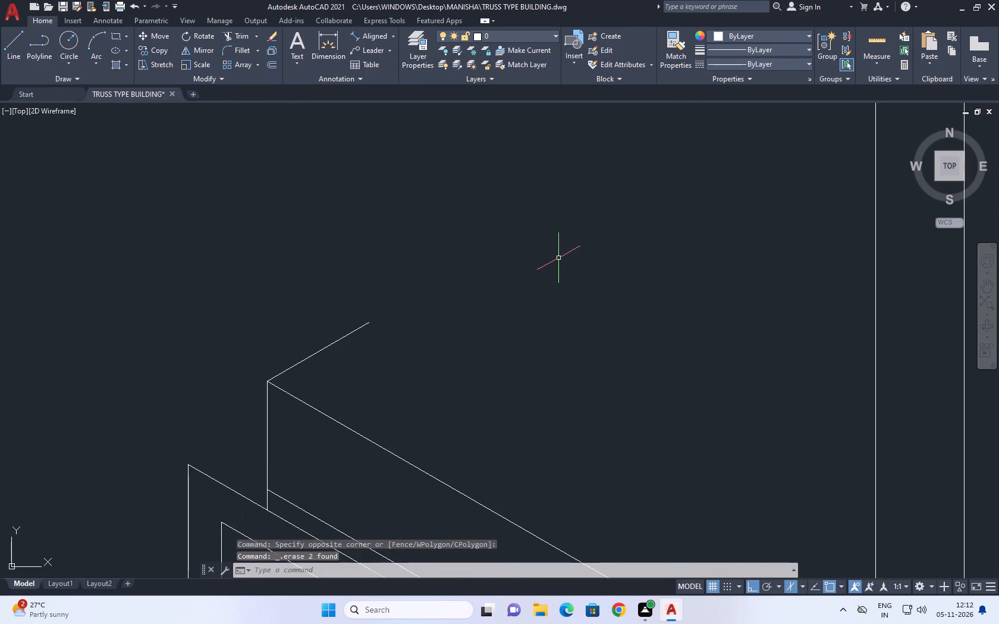
Draw a line about 5.04 units long at 330° from the tall structure's base corner, parallel to the adjoining roof edge.
{"action": "scroll", "coordinate": [560, 260], "scroll_direction": "down", "scroll_amount": 3}
{"action": "middle_click_drag", "start_coordinate": [721, 314], "coordinate": [745, 368]}
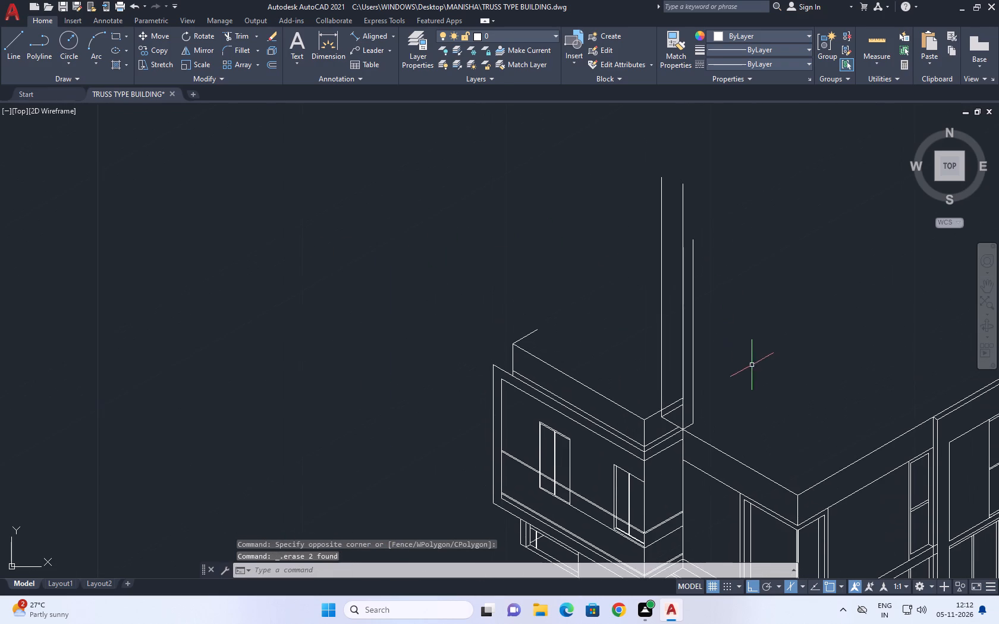
{"action": "key", "text": "l"}
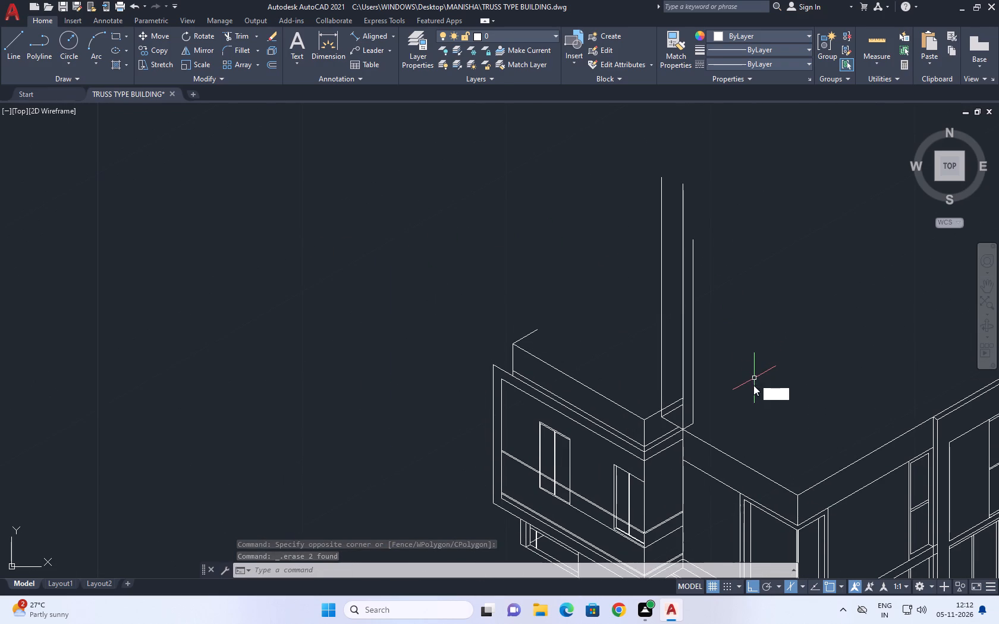
{"action": "key", "text": "space"}
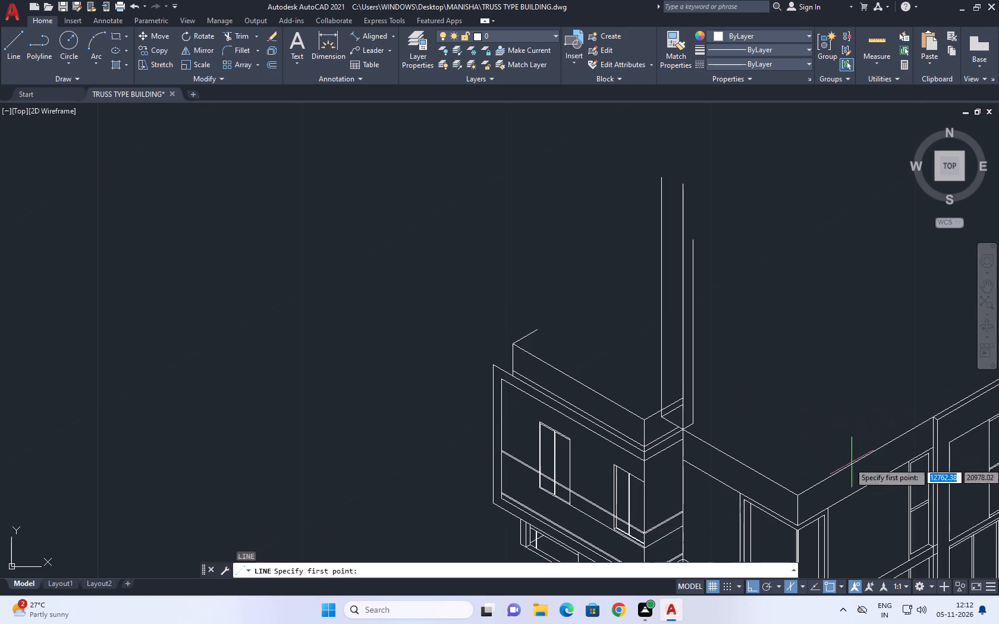
{"action": "scroll", "coordinate": [802, 513], "scroll_direction": "up", "scroll_amount": 2}
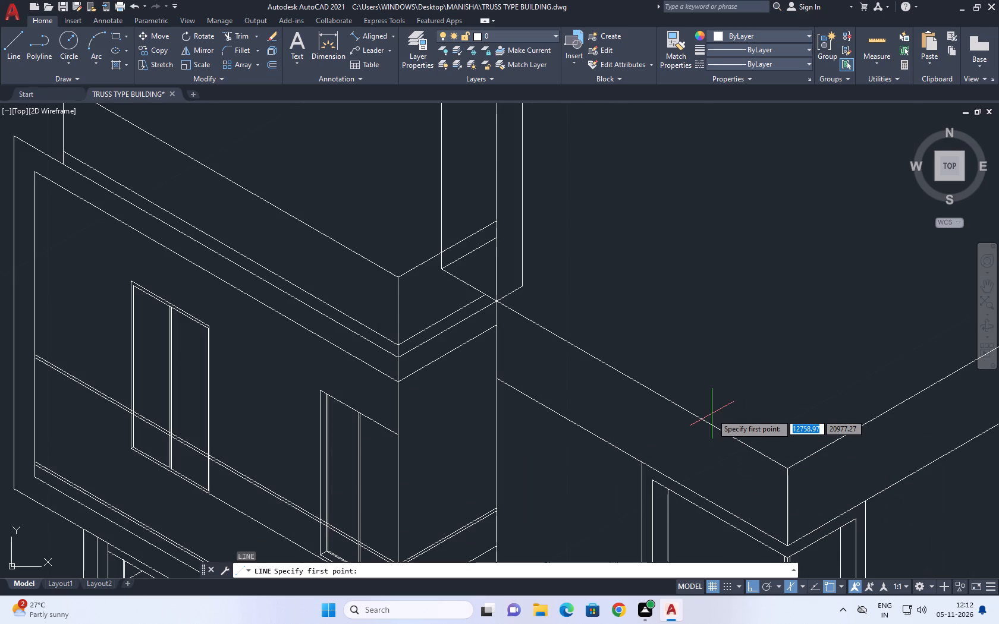
{"action": "key", "text": "Escape"}
{"action": "key", "text": "space"}
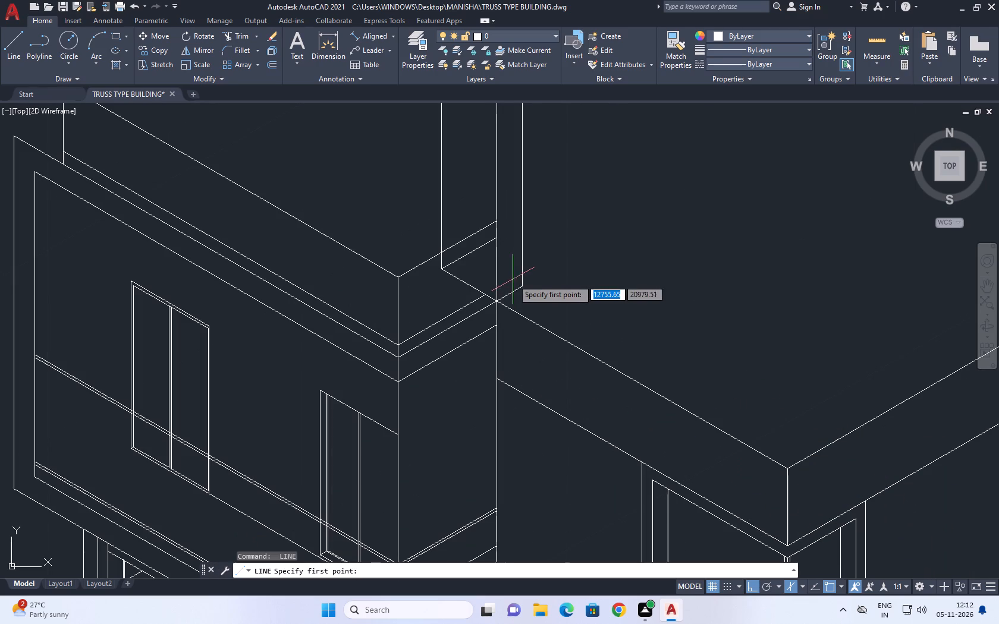
{"action": "left_click", "coordinate": [520, 285]}
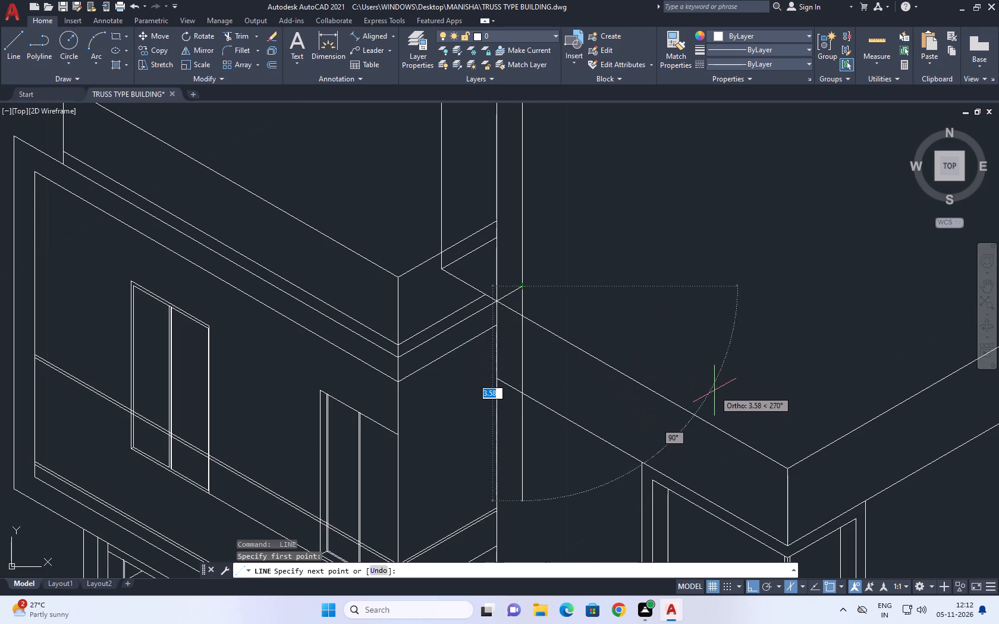
{"action": "key", "text": "F5"}
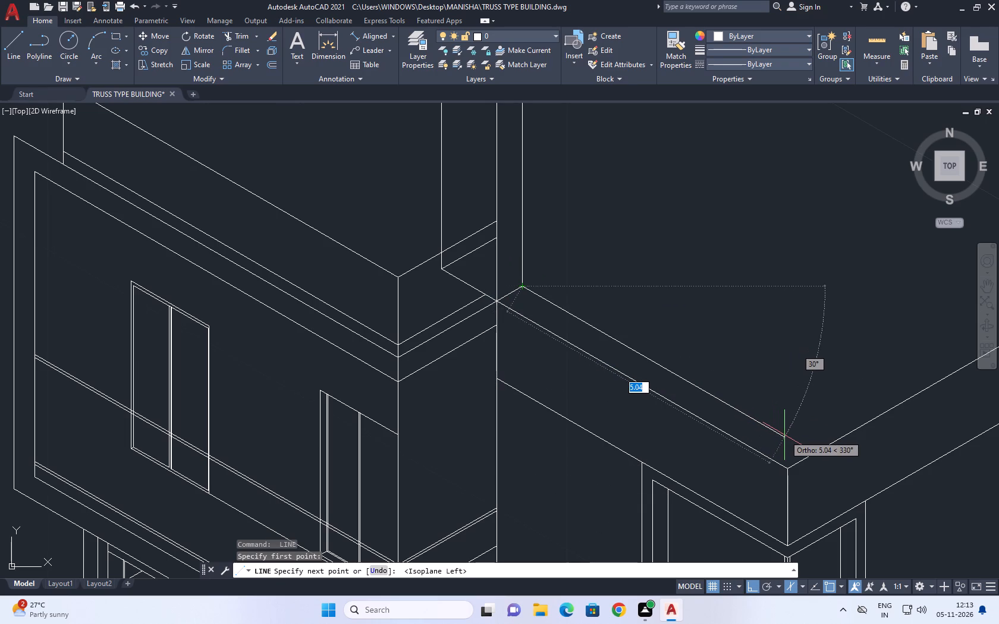
{"action": "left_click", "coordinate": [784, 435]}
{"action": "key", "text": "space"}
Draw a 3.38-unit vertical line upward from the lower end of the new inset roof line.
{"action": "key", "text": "space"}
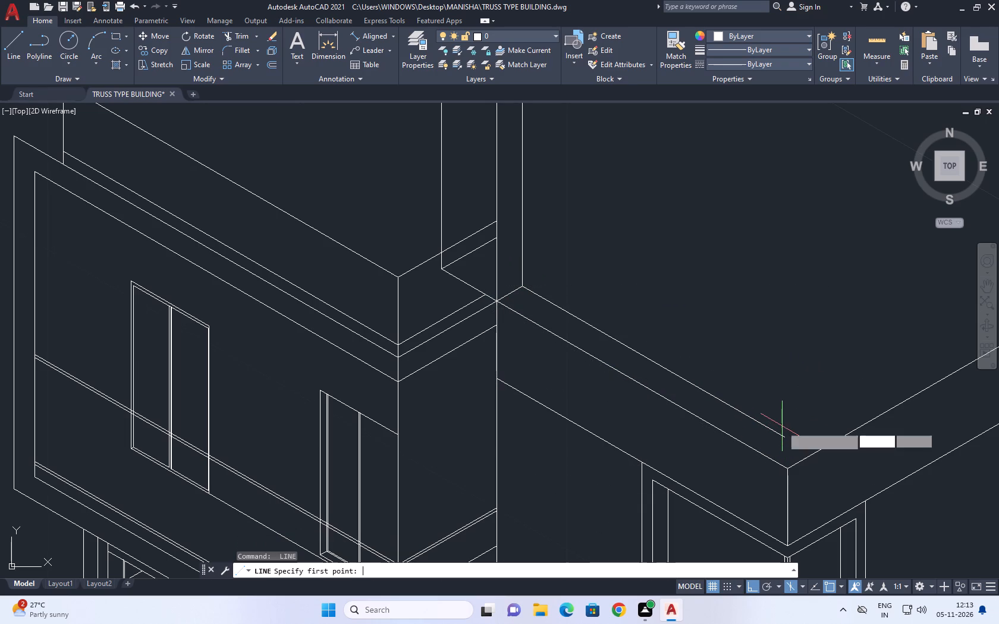
{"action": "left_click", "coordinate": [781, 436]}
{"action": "scroll", "coordinate": [787, 309], "scroll_direction": "down", "scroll_amount": 2}
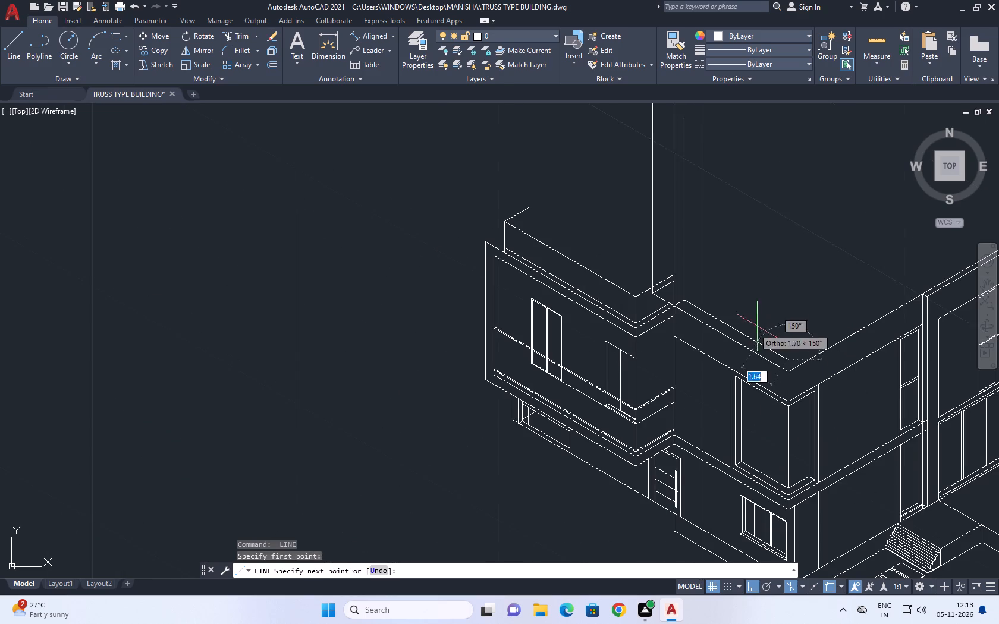
{"action": "middle_click_drag", "start_coordinate": [776, 186], "coordinate": [778, 273]}
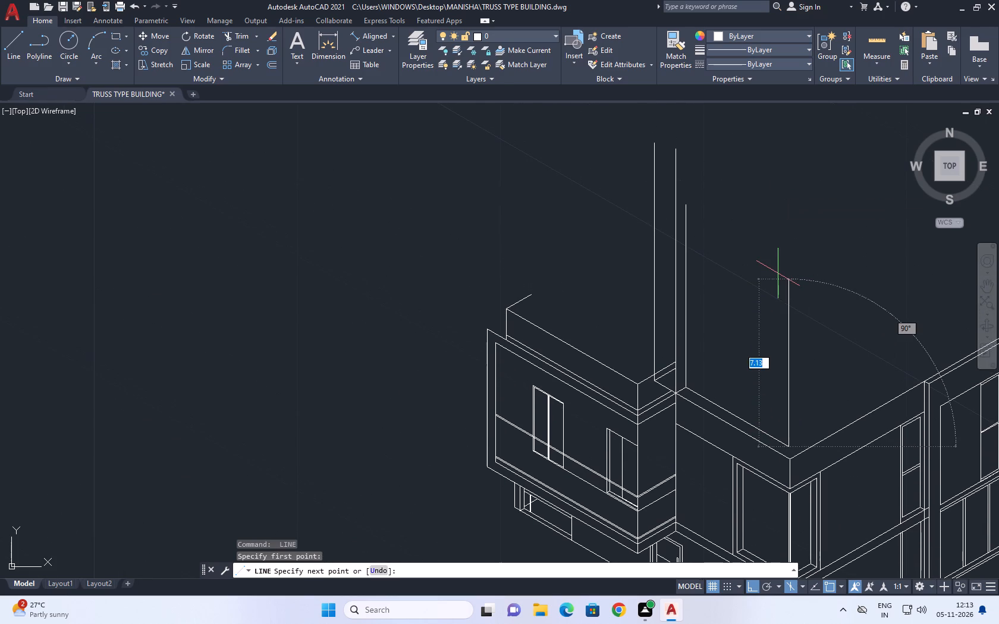
{"action": "key", "text": "3"}
{"action": "key", "text": "period"}
{"action": "type", "text": "38"}
{"action": "key", "text": "Return"}
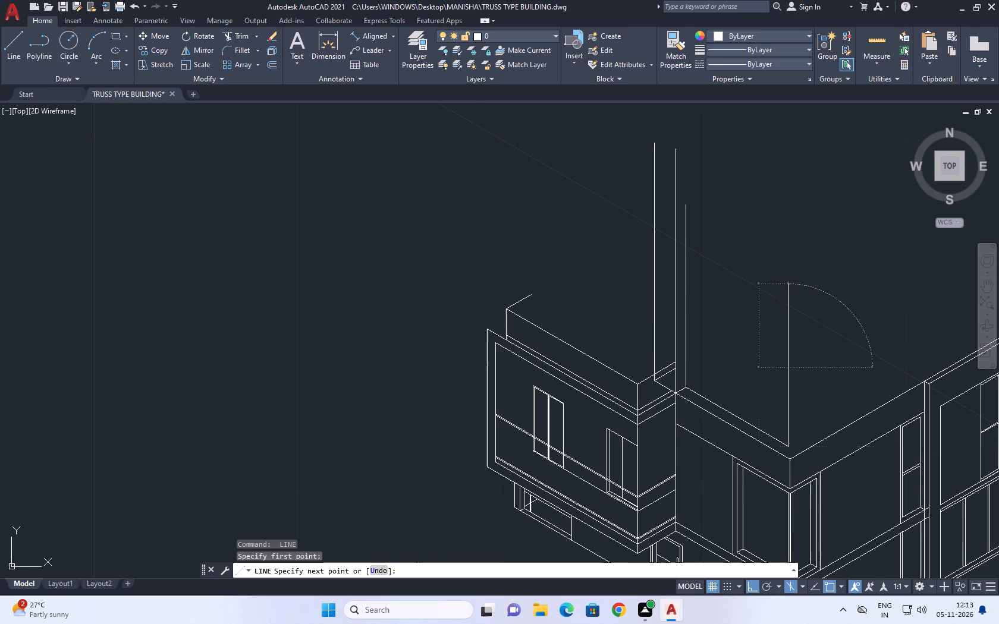
Continue from the vertical's top with a sloping line about 3.1 units long at 30°.
{"action": "middle_click_drag", "start_coordinate": [843, 369], "coordinate": [788, 395]}
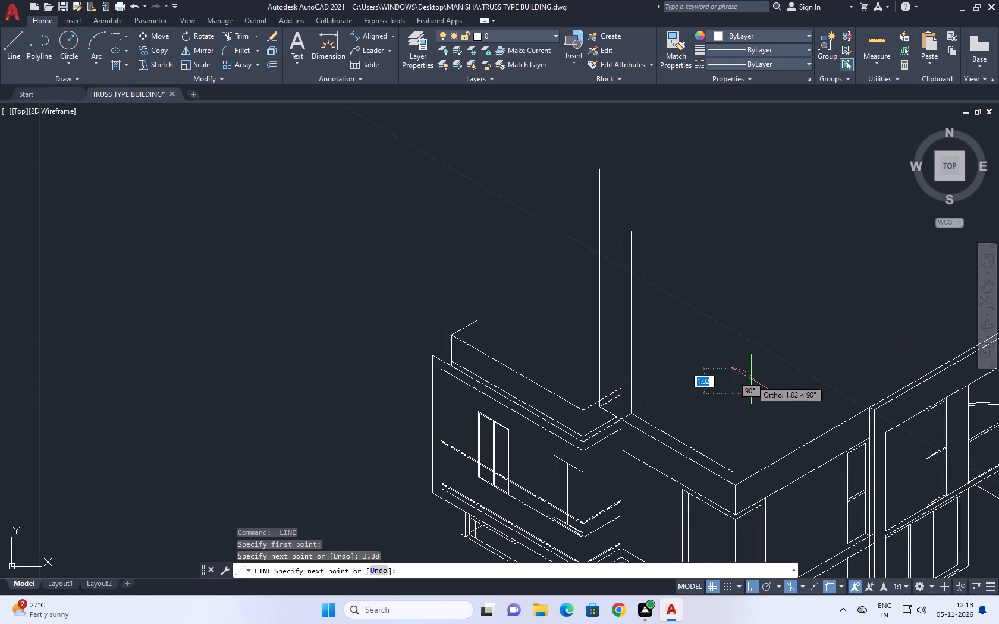
{"action": "key", "text": "F8"}
{"action": "middle_click_drag", "start_coordinate": [817, 357], "coordinate": [762, 365]}
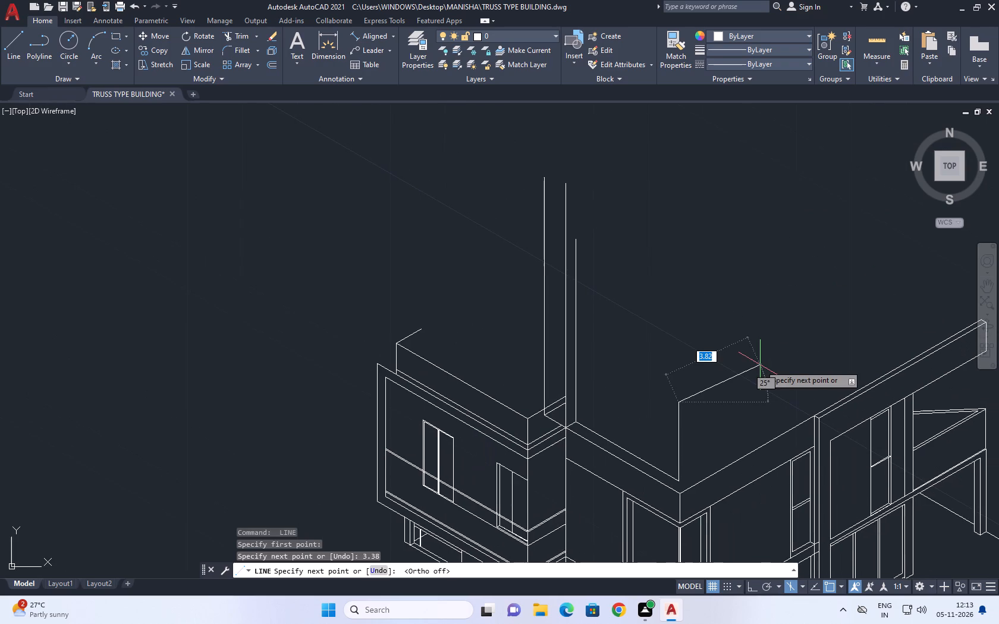
{"action": "key", "text": "F8"}
{"action": "key", "text": "F5"}
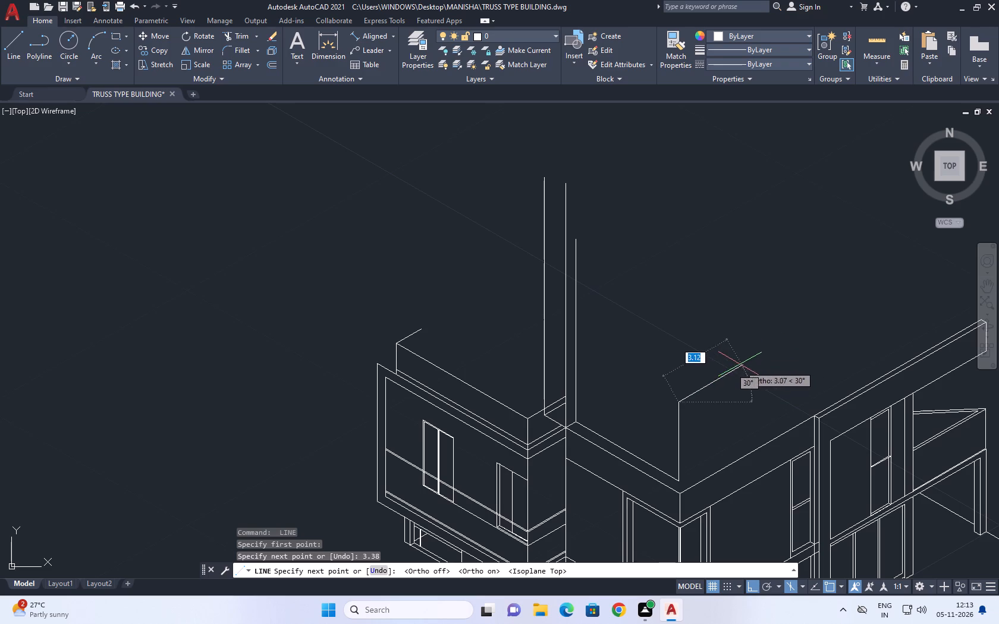
{"action": "left_click", "coordinate": [740, 364]}
{"action": "right_click", "coordinate": [767, 320]}
{"action": "left_click", "coordinate": [808, 342]}
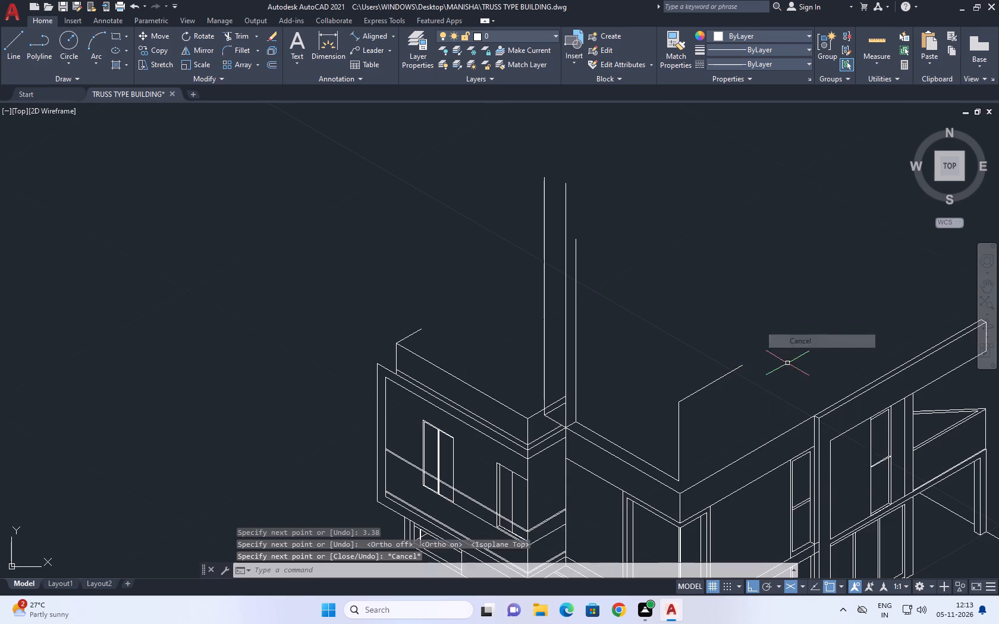
Draw a line at 150° from the new vertical's top corner back past the tall structure's nearest verticals.
{"action": "middle_click", "coordinate": [659, 430]}
{"action": "right_click", "coordinate": [684, 286]}
{"action": "left_click", "coordinate": [708, 289]}
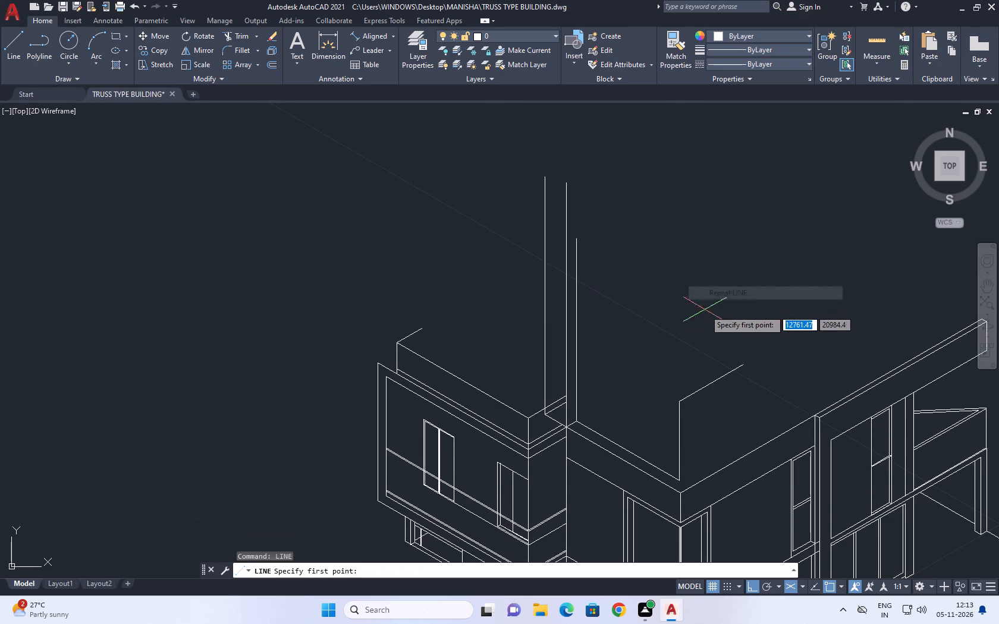
{"action": "left_click", "coordinate": [675, 403]}
{"action": "scroll", "coordinate": [644, 388], "scroll_direction": "up", "scroll_amount": 2}
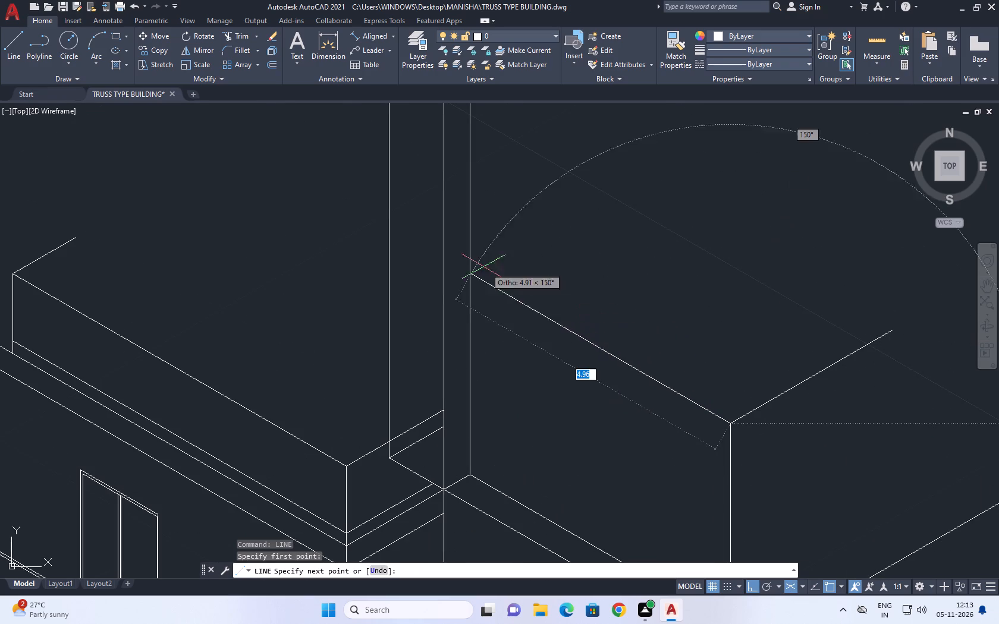
{"action": "scroll", "coordinate": [467, 259], "scroll_direction": "up", "scroll_amount": 2}
{"action": "left_click", "coordinate": [374, 213]}
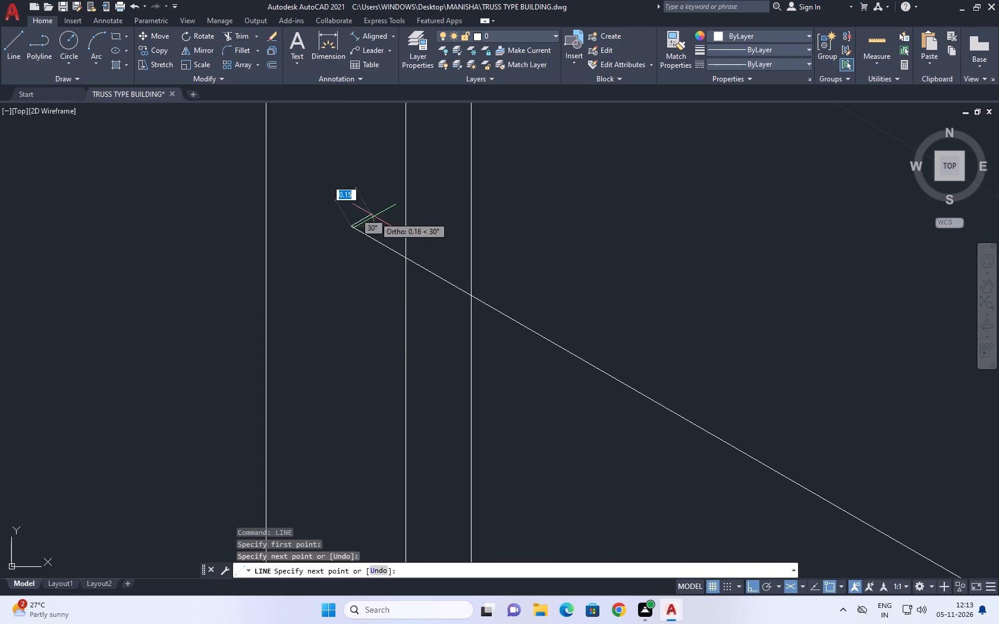
{"action": "right_click", "coordinate": [380, 209]}
{"action": "left_click", "coordinate": [430, 231]}
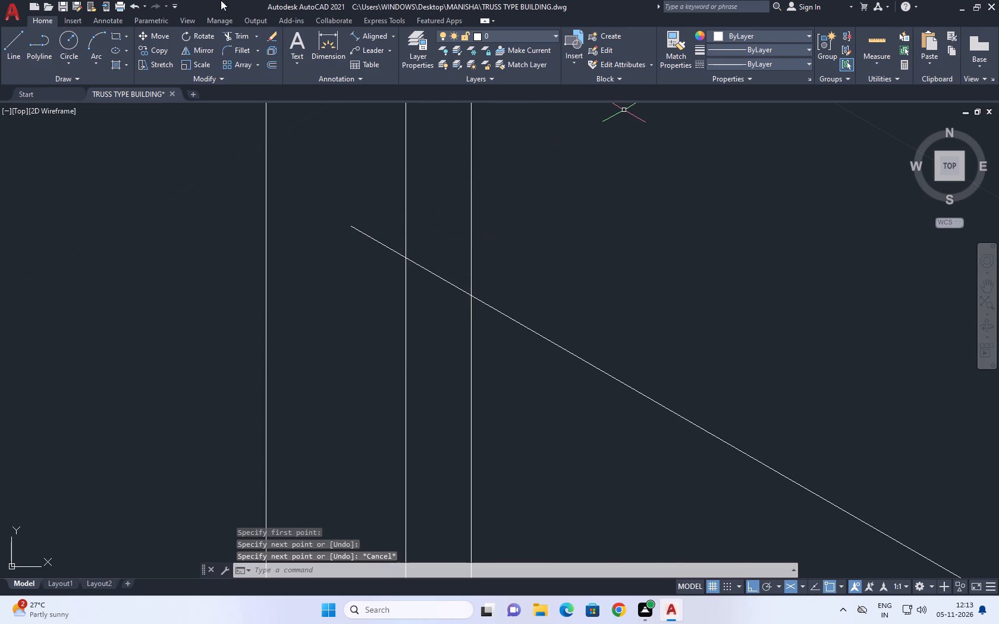
Trim the new upper edge line's excess beyond the tall structure's nearest vertical.
{"action": "left_click", "coordinate": [238, 37]}
{"action": "left_click", "coordinate": [369, 241]}
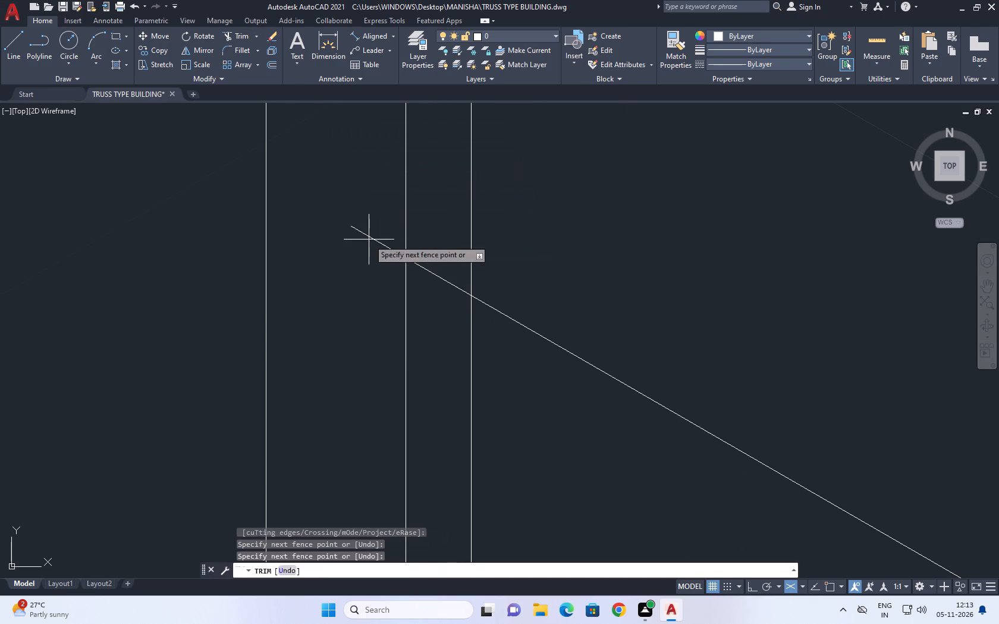
{"action": "left_click", "coordinate": [369, 234]}
{"action": "left_click", "coordinate": [448, 278]}
{"action": "left_click_drag", "start_coordinate": [440, 301], "coordinate": [439, 308]}
{"action": "right_click", "coordinate": [426, 241]}
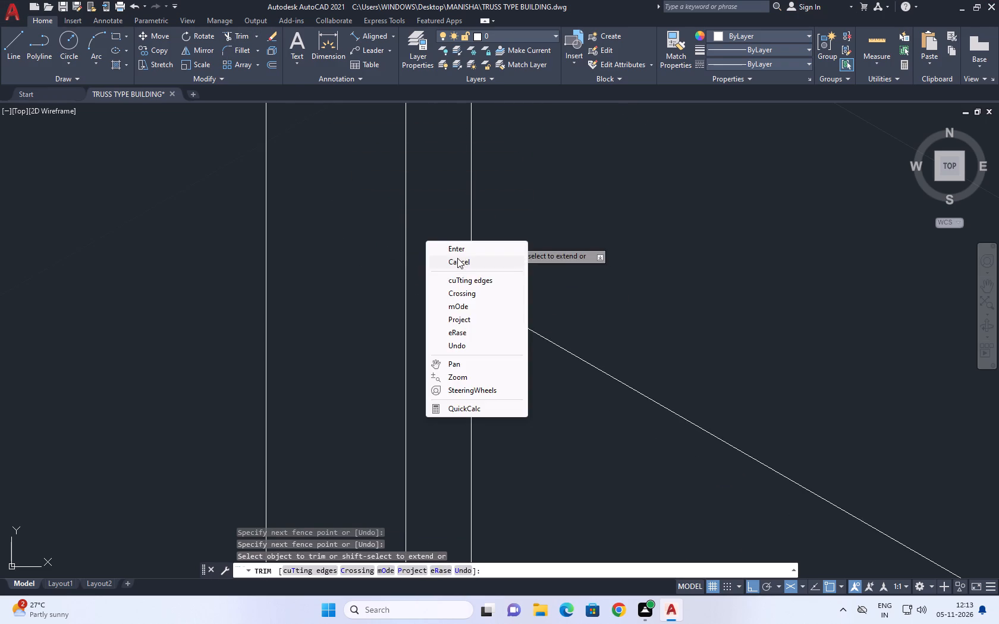
{"action": "left_click", "coordinate": [457, 258]}
Draw a line at 30° from the new vertical's base, parallel to the roof edge toward the far wall block.
{"action": "scroll", "coordinate": [529, 275], "scroll_direction": "down", "scroll_amount": 4}
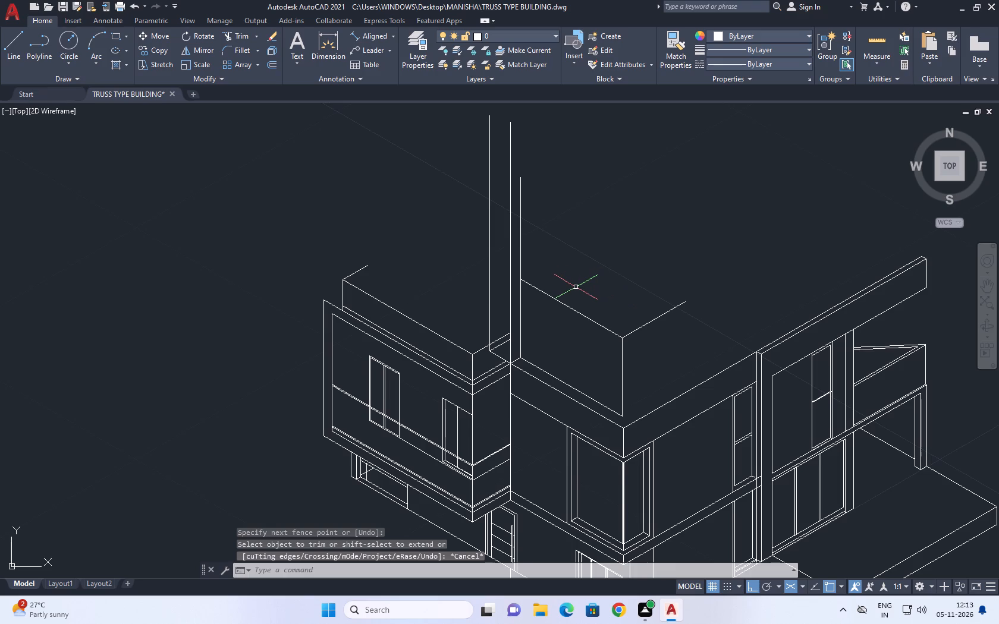
{"action": "middle_click_drag", "start_coordinate": [576, 289], "coordinate": [587, 316]}
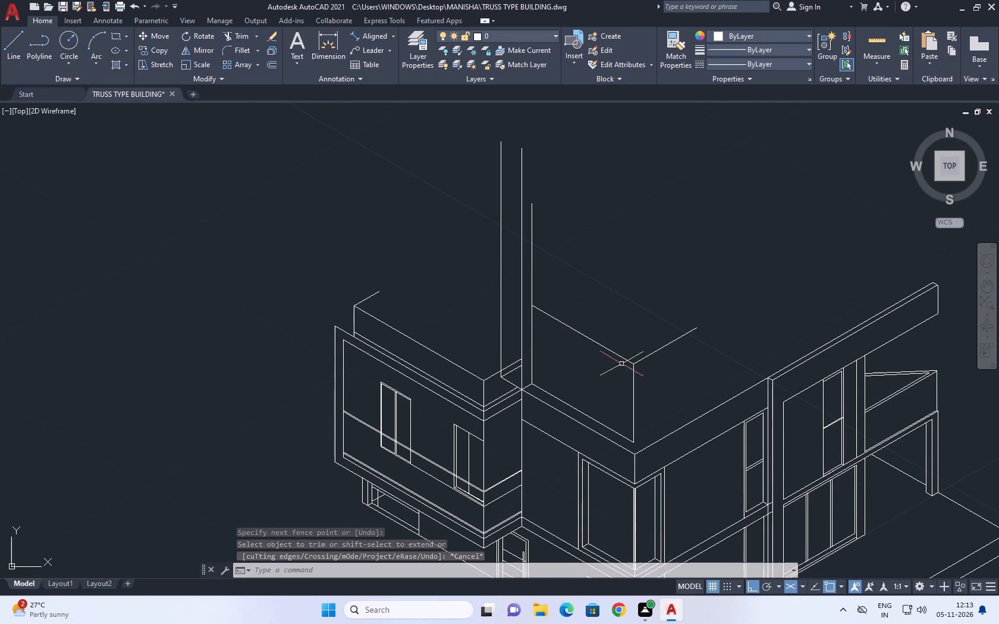
{"action": "left_click", "coordinate": [15, 51]}
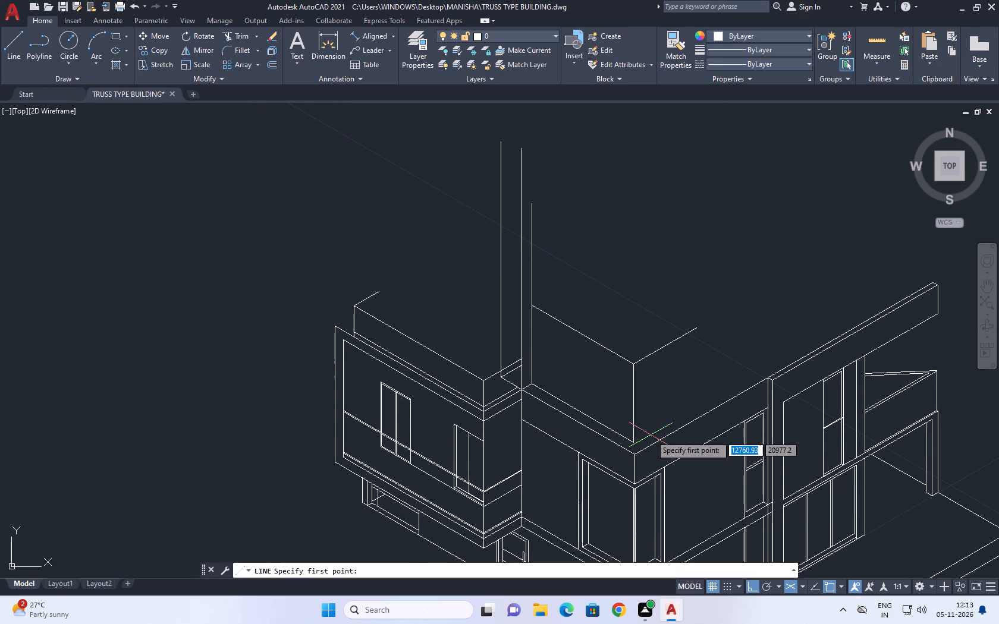
{"action": "left_click", "coordinate": [635, 441]}
{"action": "left_click", "coordinate": [736, 364]}
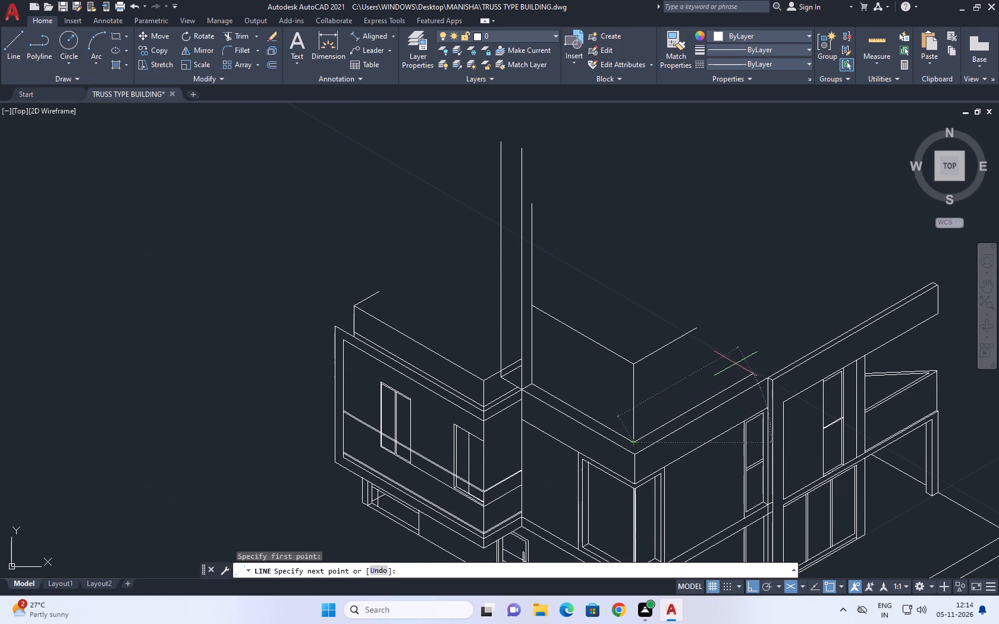
{"action": "right_click", "coordinate": [730, 282]}
{"action": "left_click", "coordinate": [756, 301]}
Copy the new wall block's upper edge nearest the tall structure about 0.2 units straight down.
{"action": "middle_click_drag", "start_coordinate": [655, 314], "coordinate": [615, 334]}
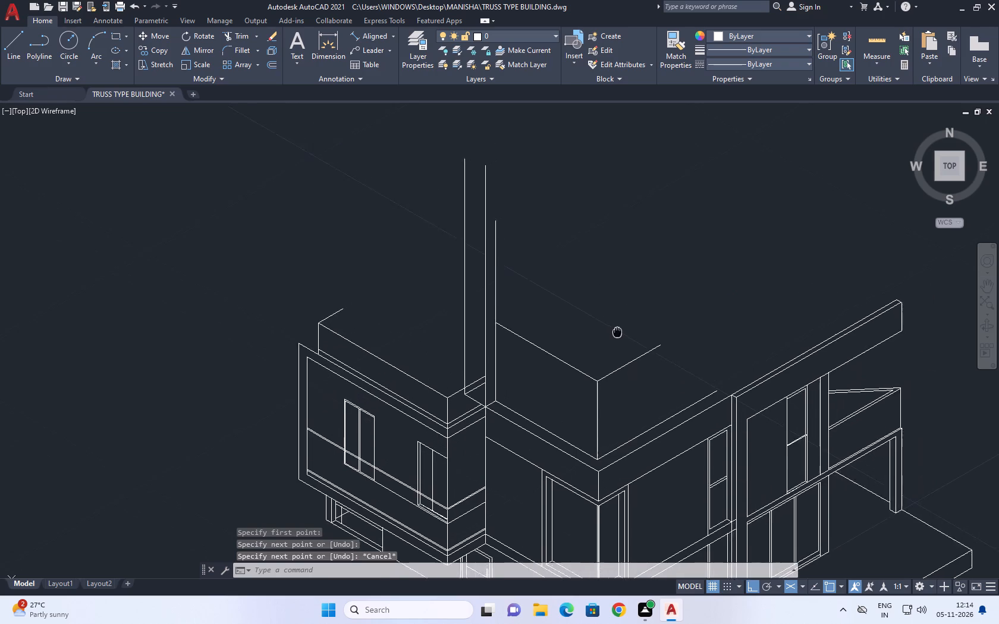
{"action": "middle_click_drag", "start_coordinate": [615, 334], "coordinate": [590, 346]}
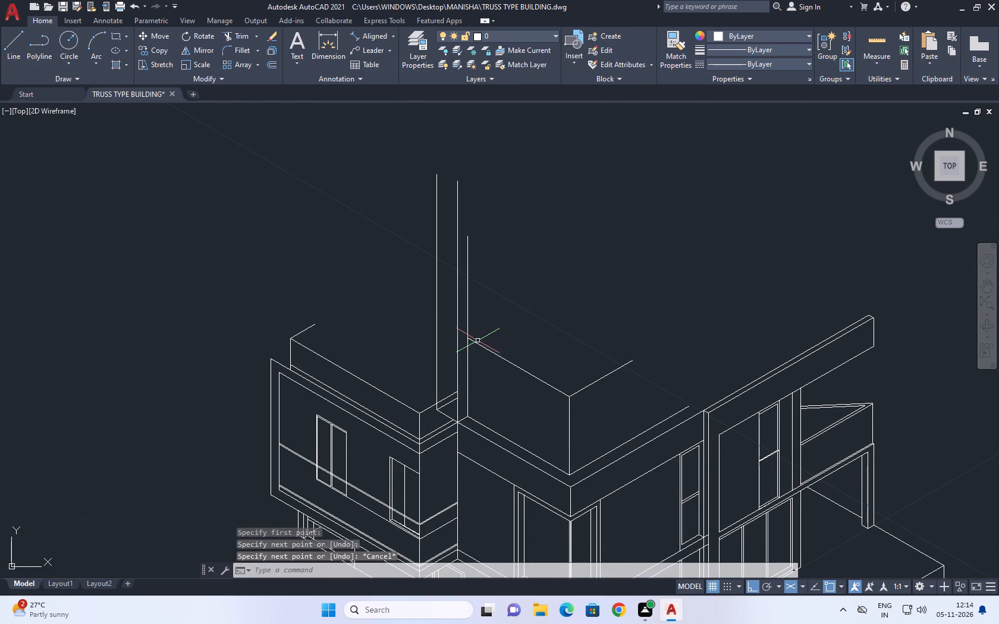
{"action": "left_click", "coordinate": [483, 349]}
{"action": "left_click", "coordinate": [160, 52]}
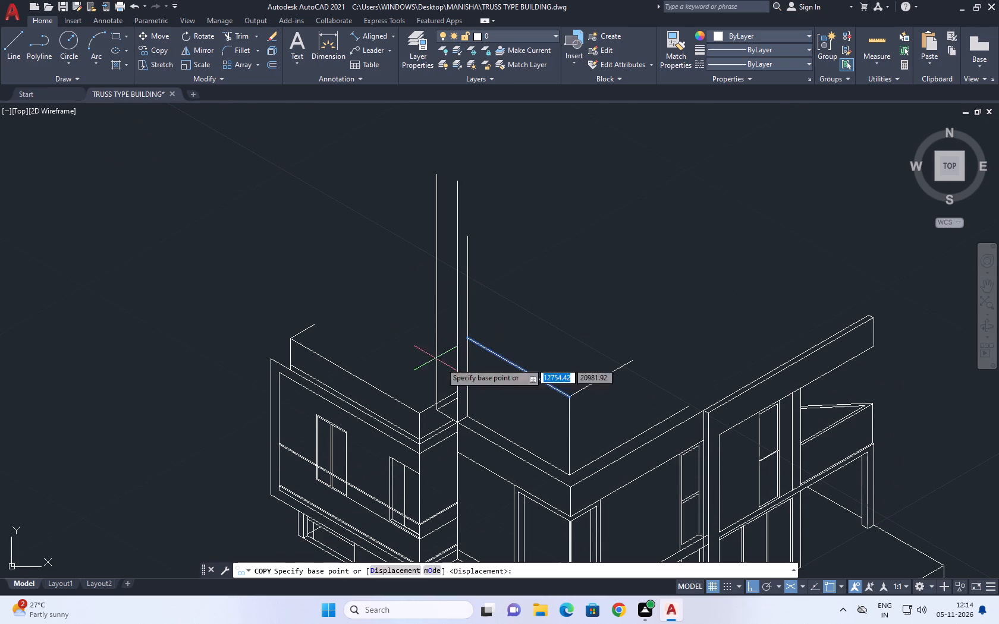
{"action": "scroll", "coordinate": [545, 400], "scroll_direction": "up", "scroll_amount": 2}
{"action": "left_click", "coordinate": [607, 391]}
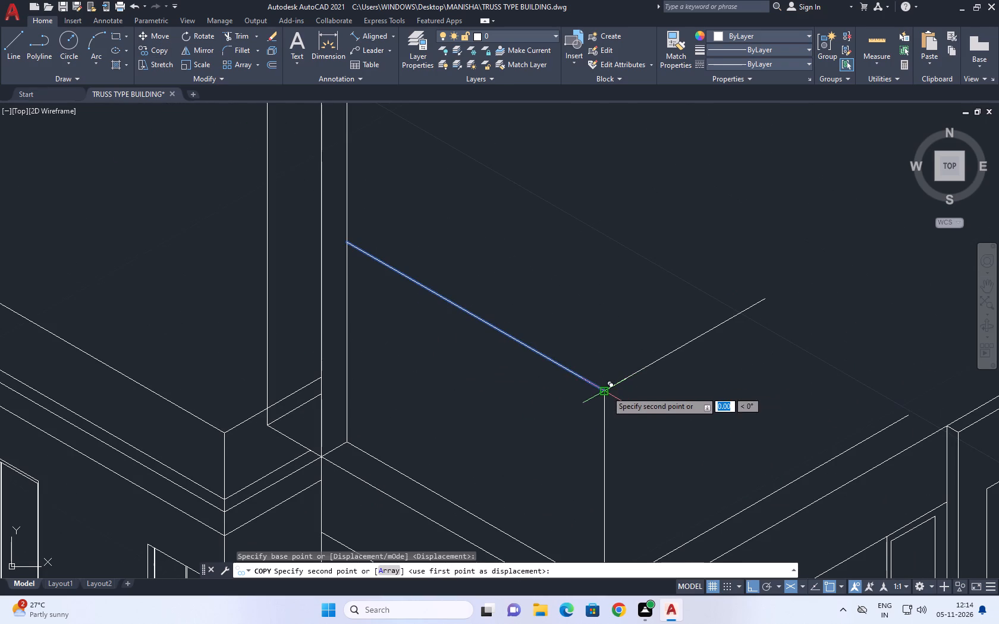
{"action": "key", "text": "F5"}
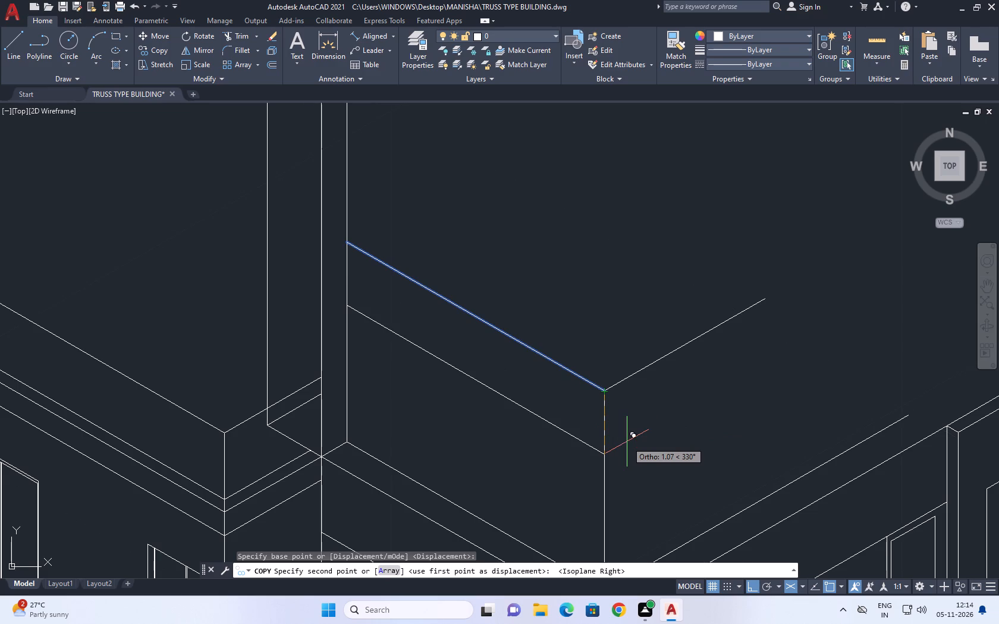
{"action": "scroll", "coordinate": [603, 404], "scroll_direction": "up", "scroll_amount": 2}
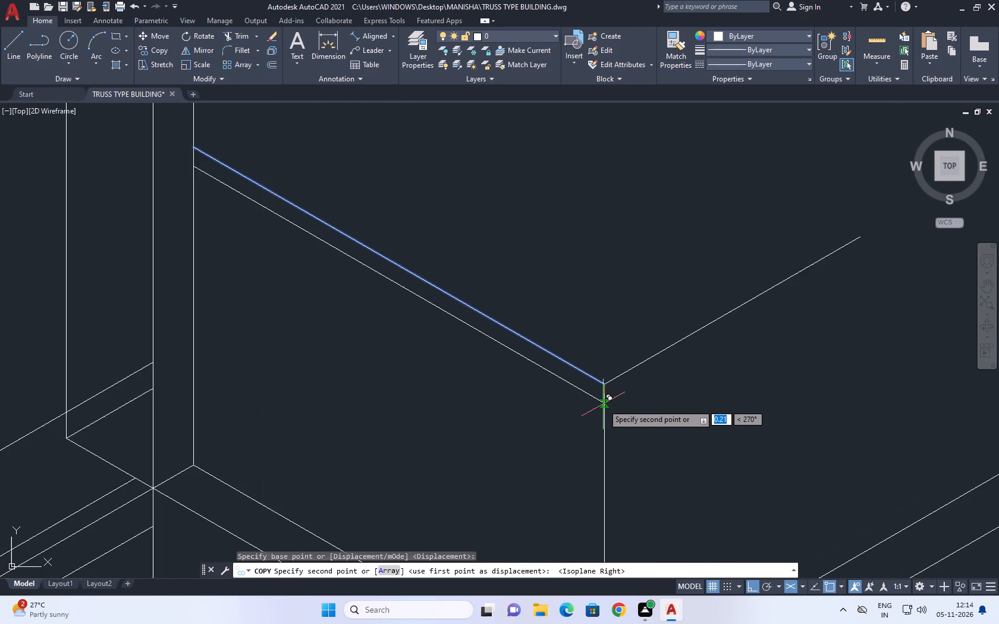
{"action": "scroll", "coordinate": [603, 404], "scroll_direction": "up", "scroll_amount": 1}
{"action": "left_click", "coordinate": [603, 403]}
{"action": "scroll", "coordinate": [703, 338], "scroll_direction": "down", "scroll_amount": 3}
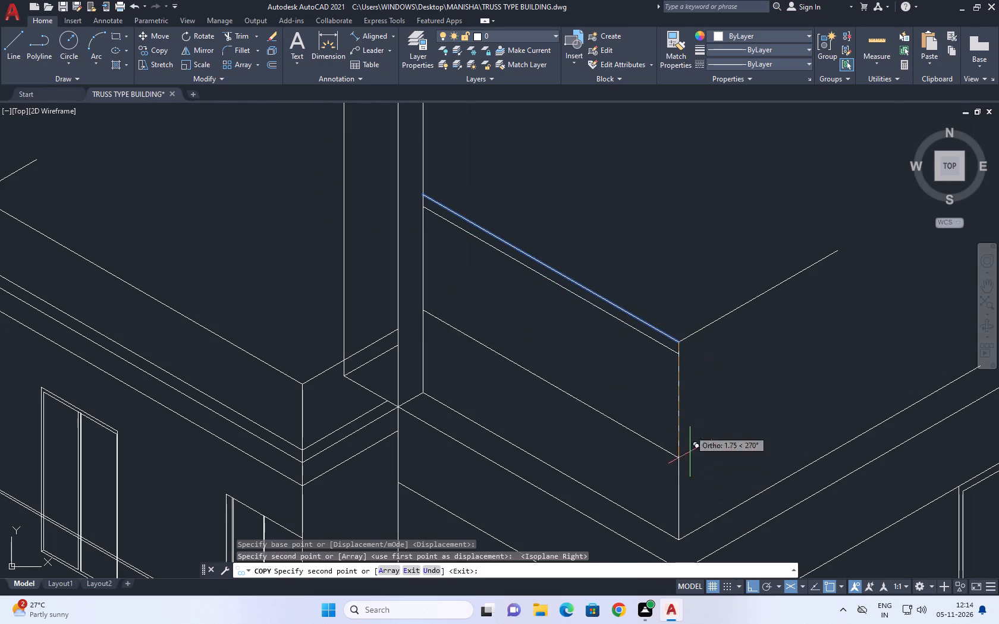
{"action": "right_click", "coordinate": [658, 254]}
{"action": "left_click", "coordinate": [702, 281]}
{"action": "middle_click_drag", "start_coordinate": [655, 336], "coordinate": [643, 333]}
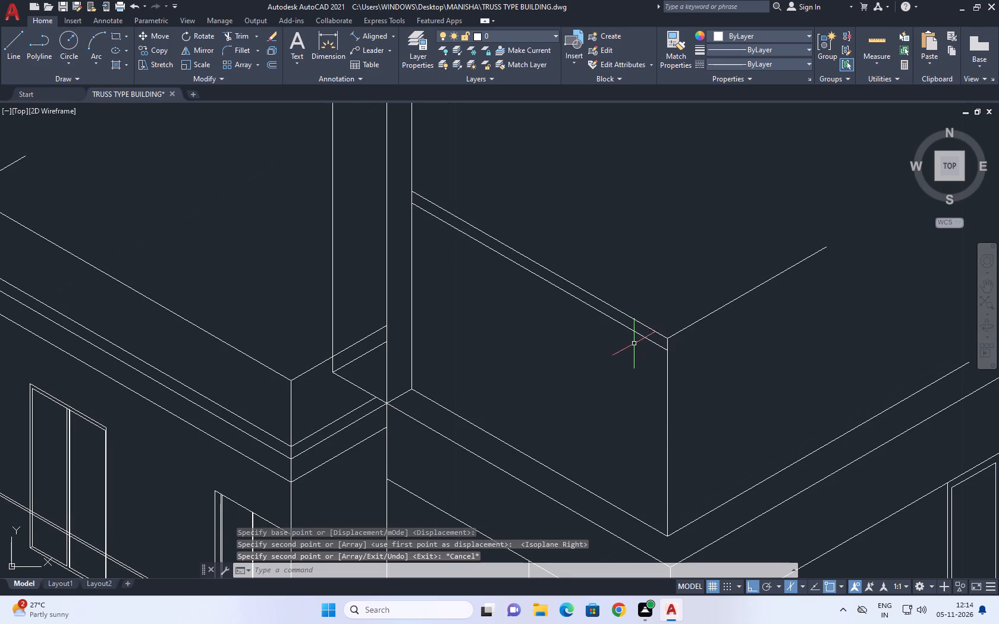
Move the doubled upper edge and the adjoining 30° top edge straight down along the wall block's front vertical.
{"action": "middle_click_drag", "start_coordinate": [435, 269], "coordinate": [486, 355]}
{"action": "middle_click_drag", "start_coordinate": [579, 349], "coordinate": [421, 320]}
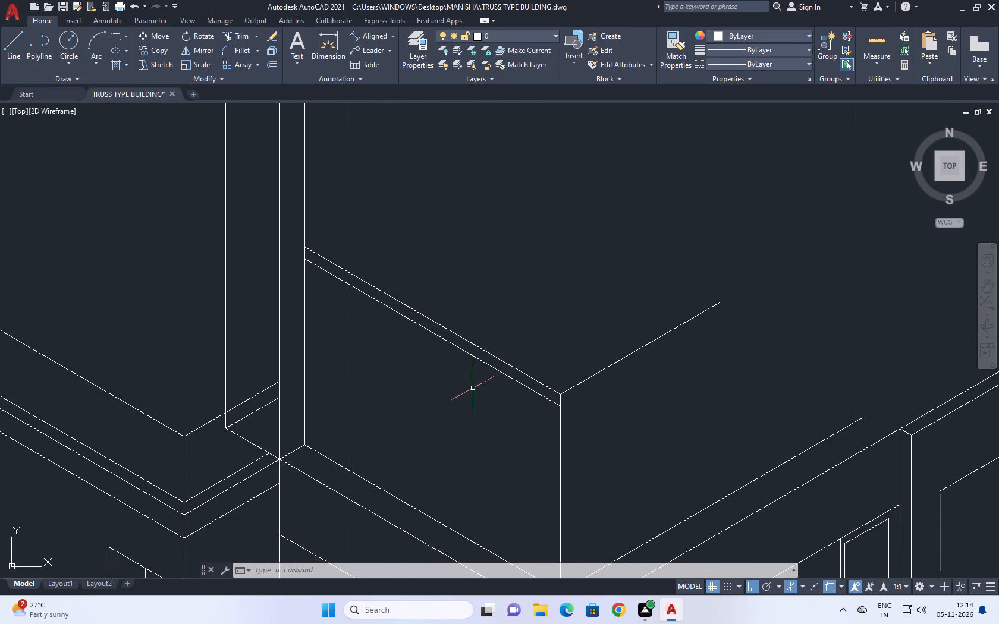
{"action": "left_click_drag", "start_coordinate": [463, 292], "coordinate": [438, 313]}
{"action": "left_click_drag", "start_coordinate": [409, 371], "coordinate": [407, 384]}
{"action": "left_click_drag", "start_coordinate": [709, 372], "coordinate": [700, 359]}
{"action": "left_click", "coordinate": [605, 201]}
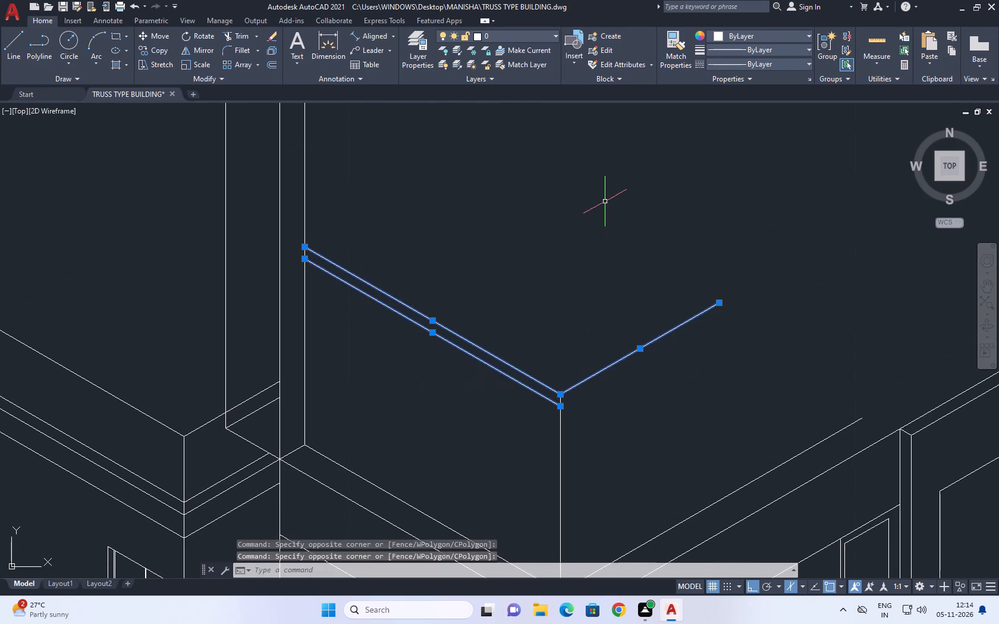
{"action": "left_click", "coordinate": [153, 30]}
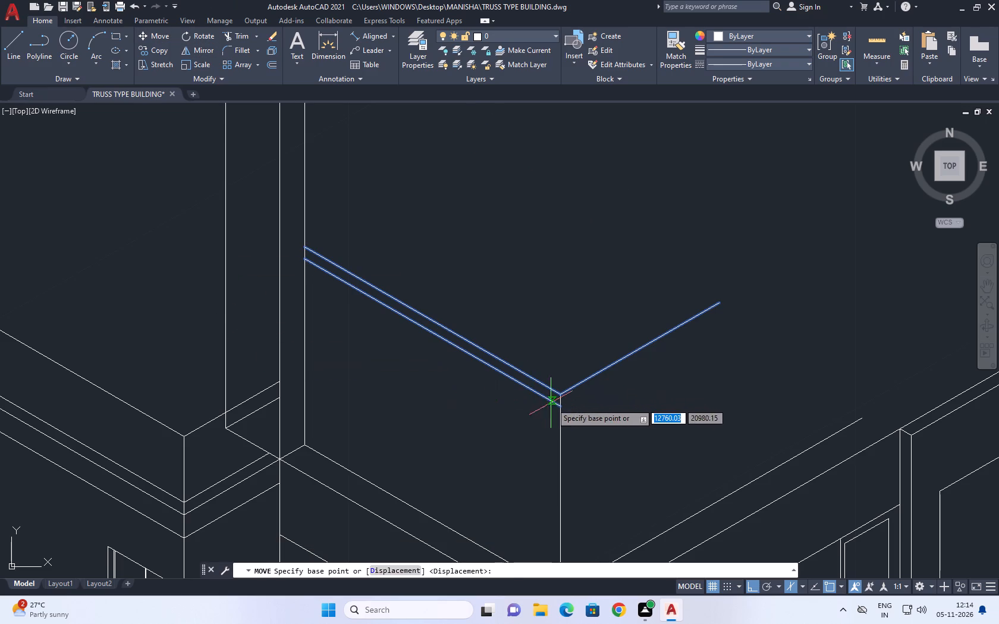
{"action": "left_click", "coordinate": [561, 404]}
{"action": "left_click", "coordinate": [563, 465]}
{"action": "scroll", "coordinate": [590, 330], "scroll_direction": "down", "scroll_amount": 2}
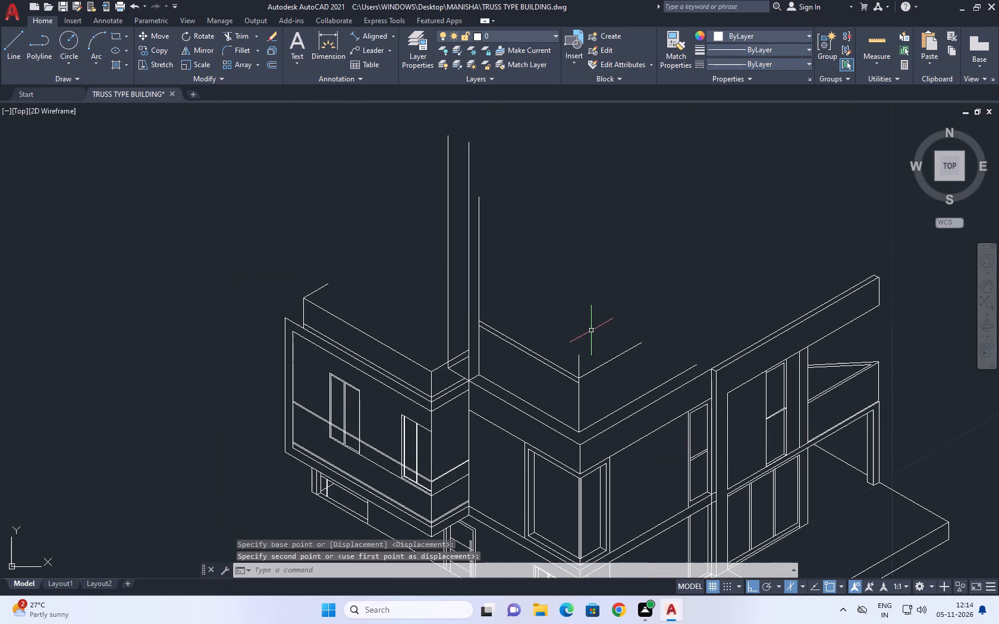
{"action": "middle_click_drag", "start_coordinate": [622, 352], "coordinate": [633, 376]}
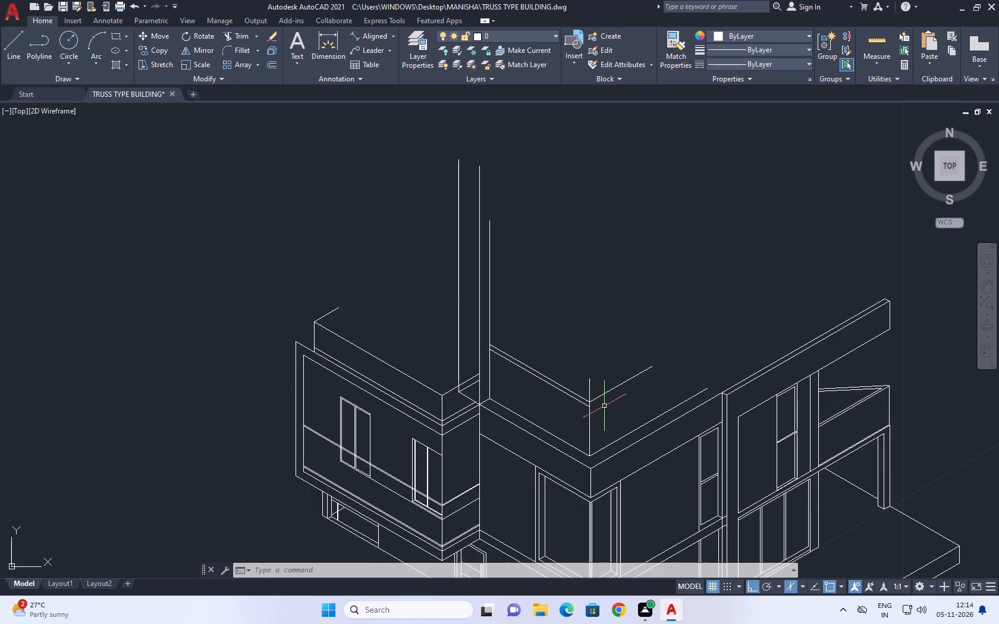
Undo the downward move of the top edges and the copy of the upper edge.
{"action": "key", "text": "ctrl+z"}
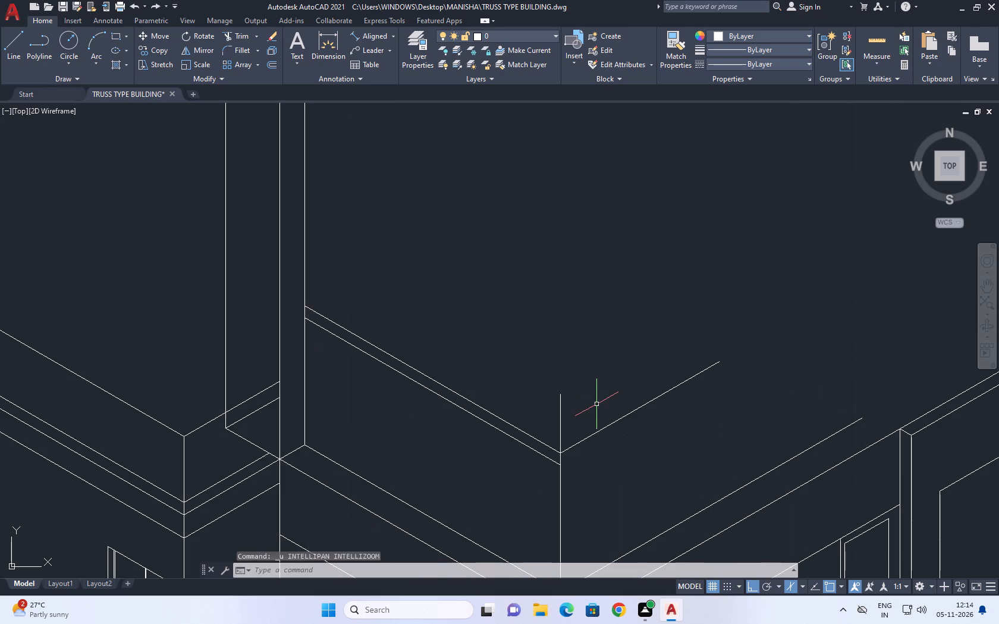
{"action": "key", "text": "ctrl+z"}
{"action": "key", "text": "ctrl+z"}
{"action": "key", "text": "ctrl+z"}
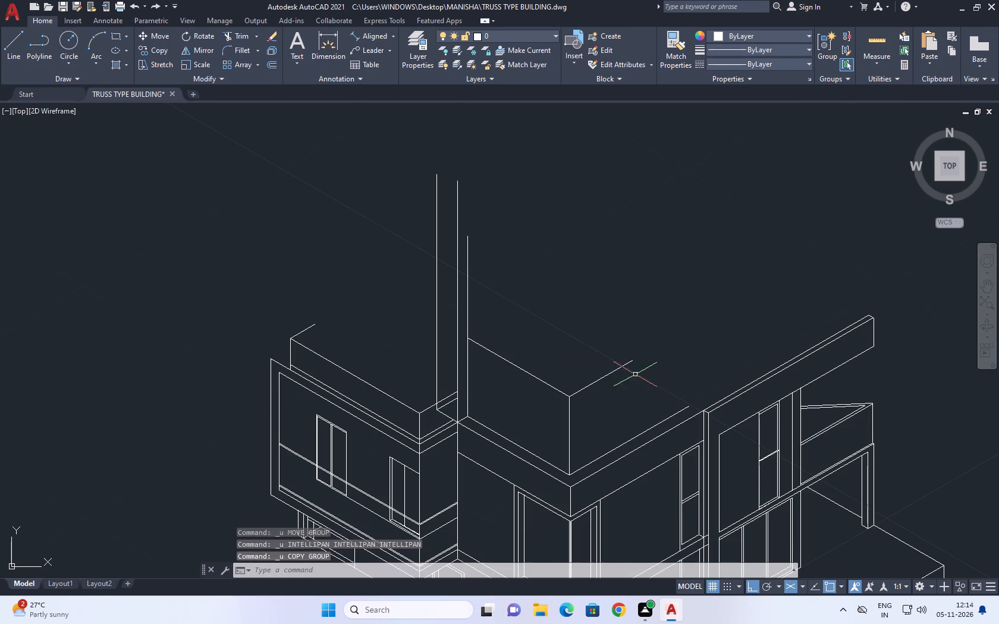
Copy both upper edges of the new wall block about 0.2 units straight up to form a parapet band.
{"action": "scroll", "coordinate": [574, 391], "scroll_direction": "up", "scroll_amount": 1}
{"action": "left_click", "coordinate": [614, 422]}
{"action": "left_click", "coordinate": [598, 358]}
{"action": "left_click", "coordinate": [541, 384]}
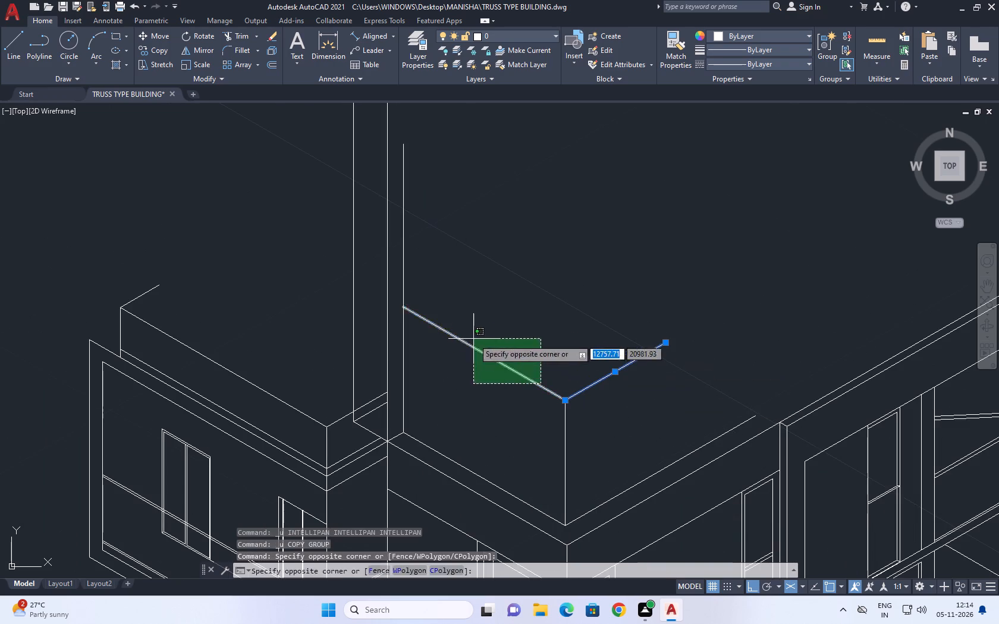
{"action": "left_click", "coordinate": [473, 339]}
{"action": "left_click", "coordinate": [156, 51]}
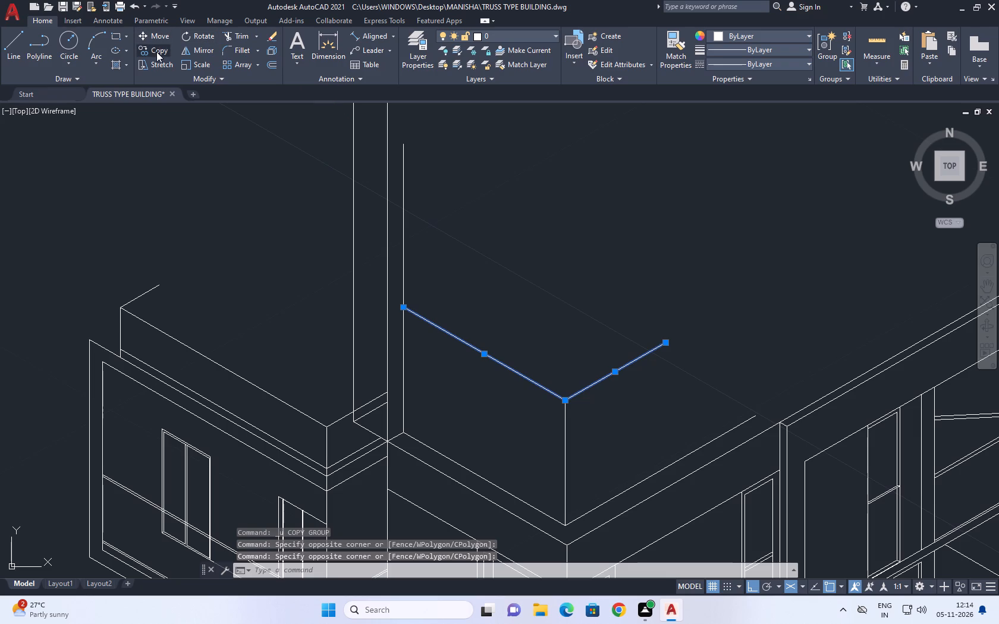
{"action": "left_click", "coordinate": [560, 365]}
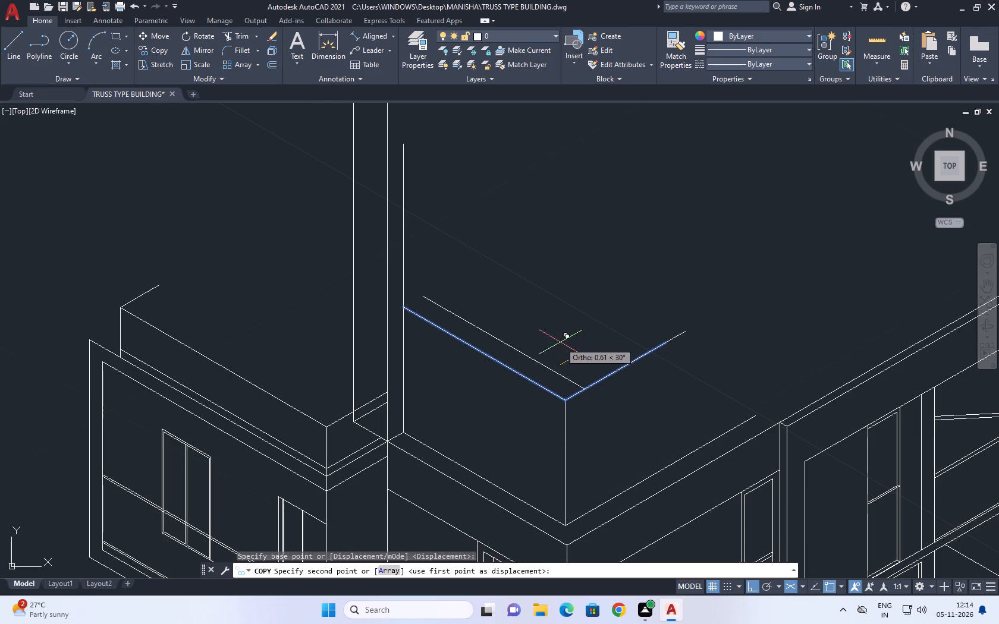
{"action": "key", "text": "F5"}
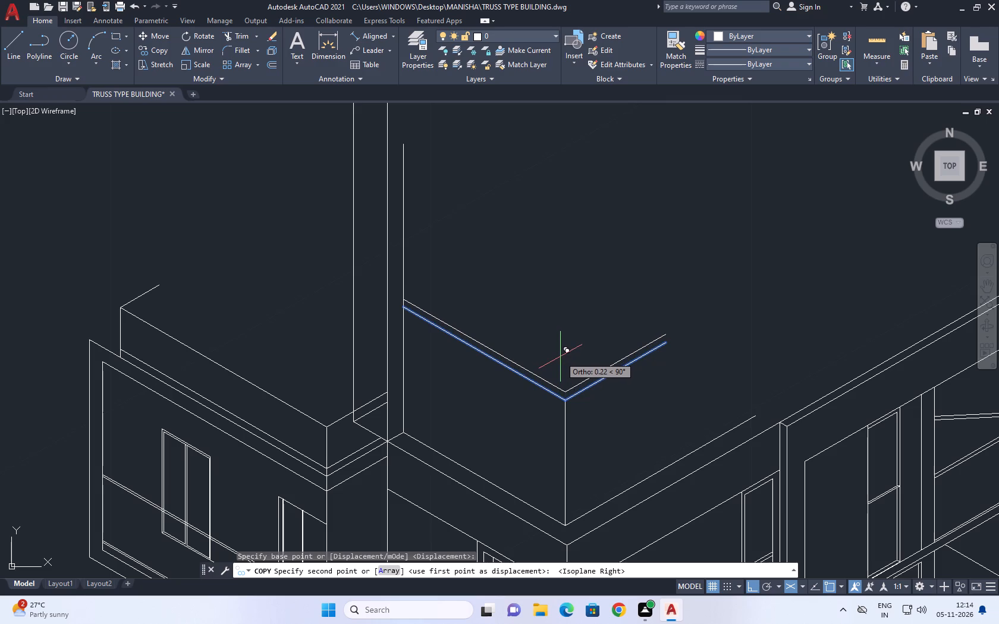
{"action": "left_click", "coordinate": [560, 357]}
{"action": "key", "text": "space"}
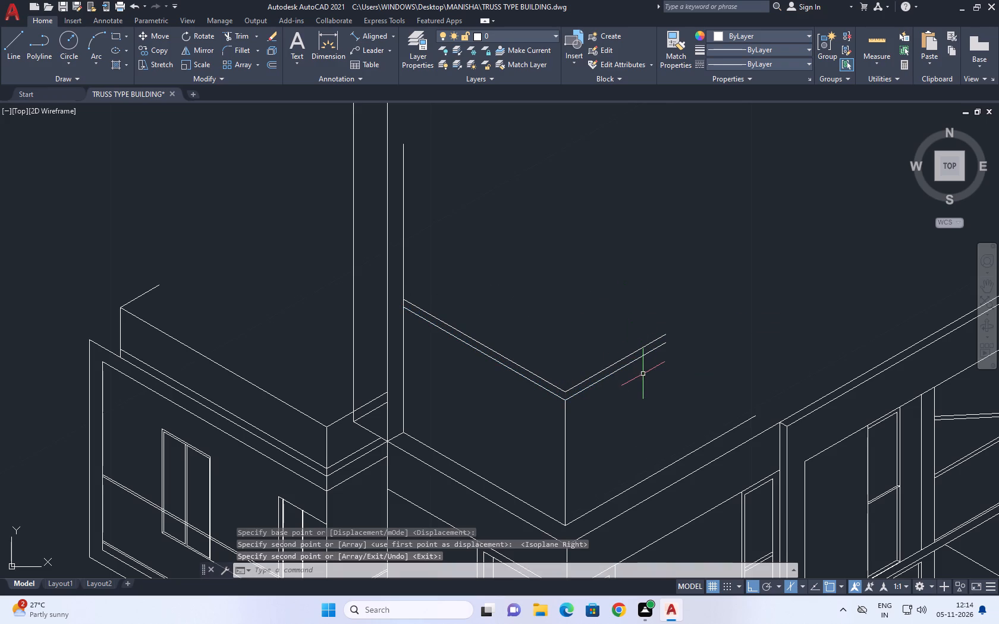
Draw a vertical line from the raised 30° top edge's free end down past the roof edge.
{"action": "middle_click_drag", "start_coordinate": [643, 377], "coordinate": [627, 382]}
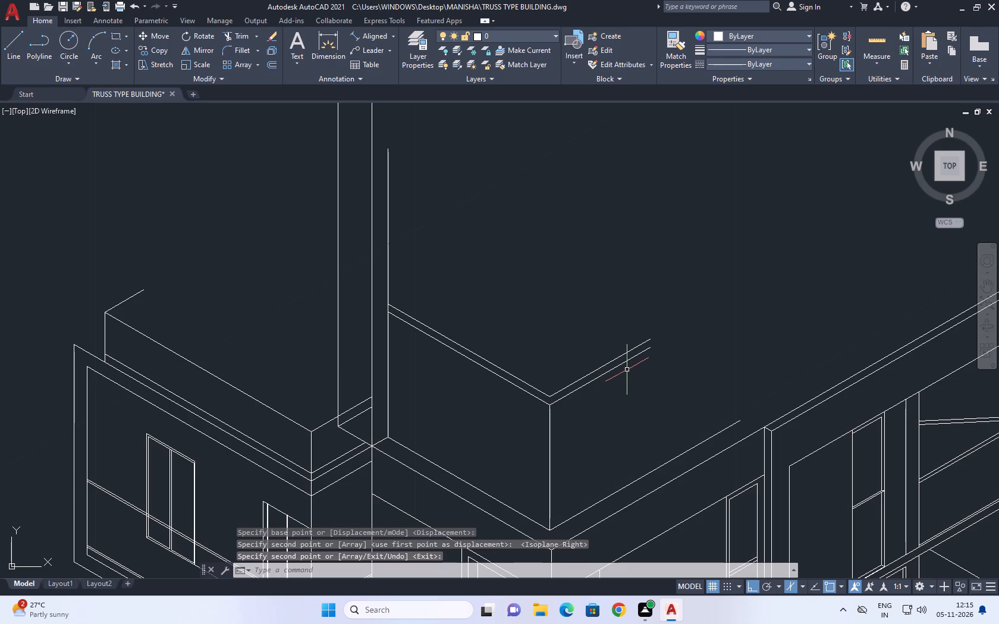
{"action": "key", "text": "l"}
{"action": "key", "text": "space"}
{"action": "scroll", "coordinate": [646, 420], "scroll_direction": "down", "scroll_amount": 1}
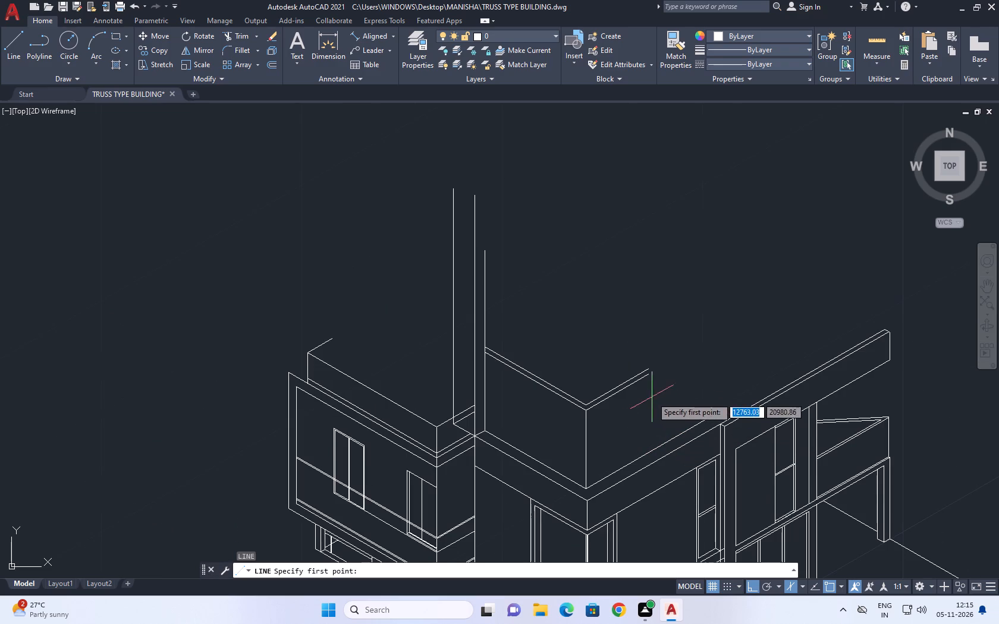
{"action": "left_click", "coordinate": [646, 368]}
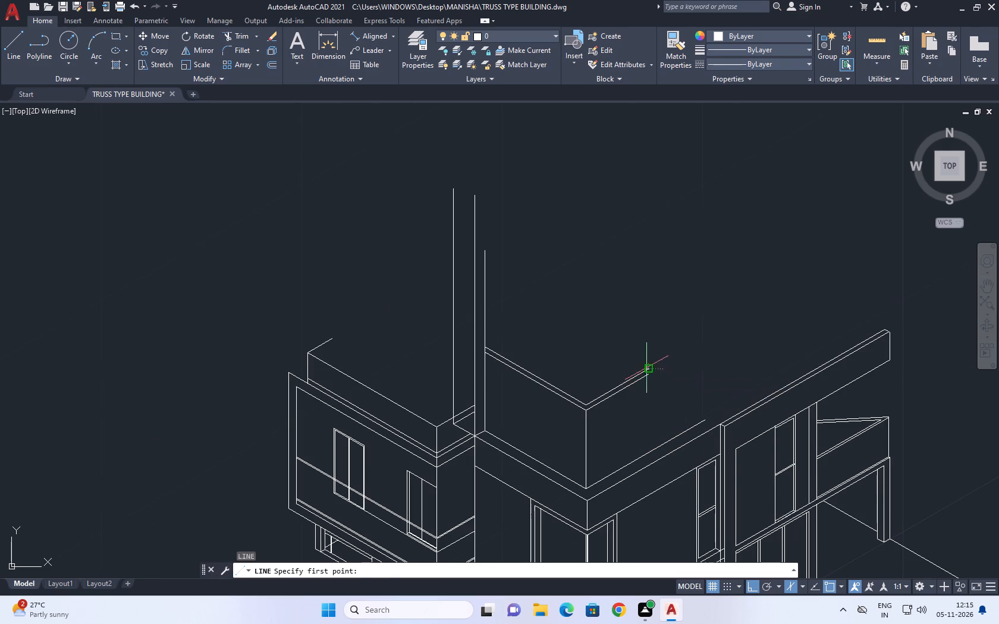
{"action": "scroll", "coordinate": [648, 468], "scroll_direction": "up", "scroll_amount": 2}
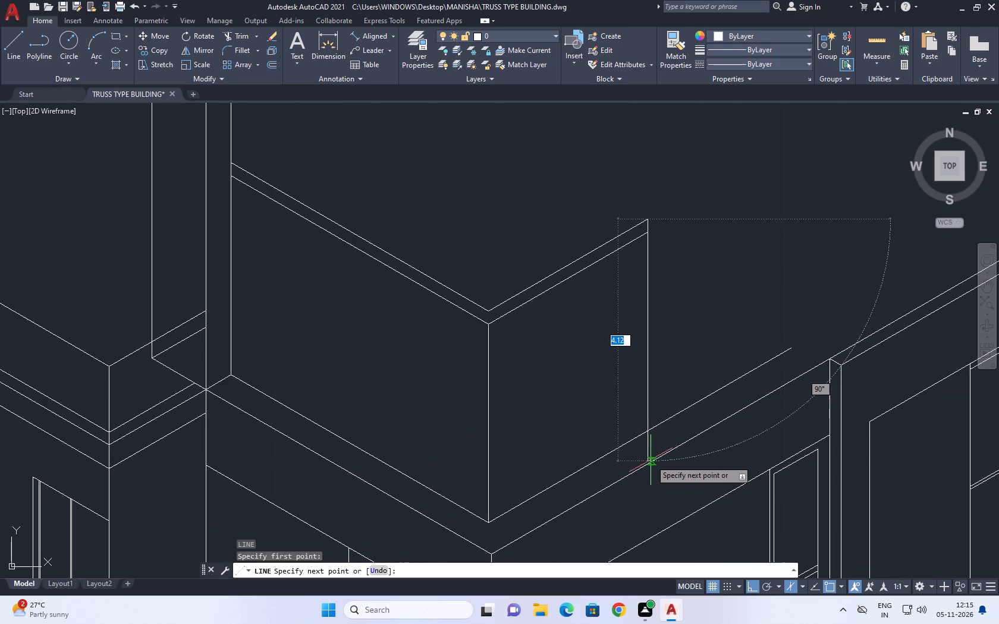
{"action": "scroll", "coordinate": [651, 461], "scroll_direction": "up", "scroll_amount": 1}
{"action": "left_click", "coordinate": [652, 481]}
{"action": "key", "text": "space"}
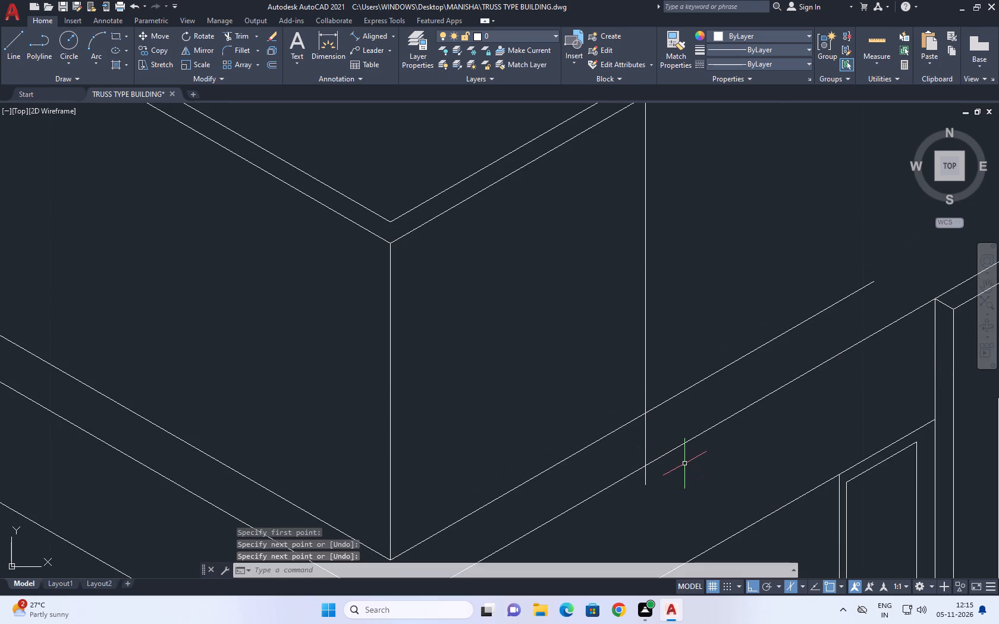
Trim the base line's excess beyond the new end vertical and the vertical's excess below the base.
{"action": "key", "text": "t"}
{"action": "key", "text": "r"}
{"action": "key", "text": "space"}
{"action": "left_click", "coordinate": [706, 376]}
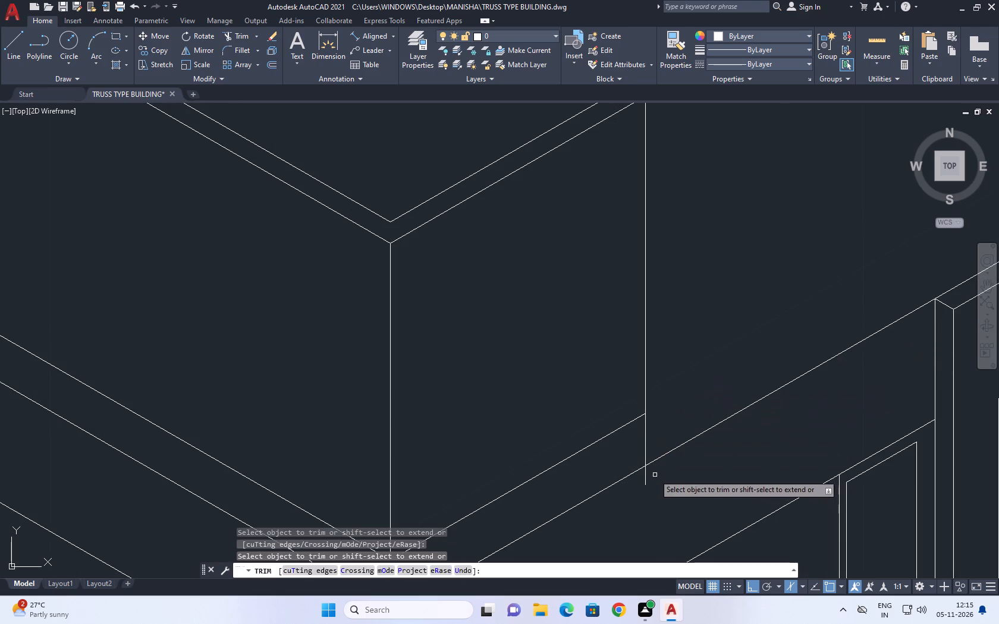
{"action": "left_click", "coordinate": [654, 474]}
{"action": "left_click", "coordinate": [634, 484]}
{"action": "scroll", "coordinate": [709, 460], "scroll_direction": "down", "scroll_amount": 3}
{"action": "right_click", "coordinate": [743, 331]}
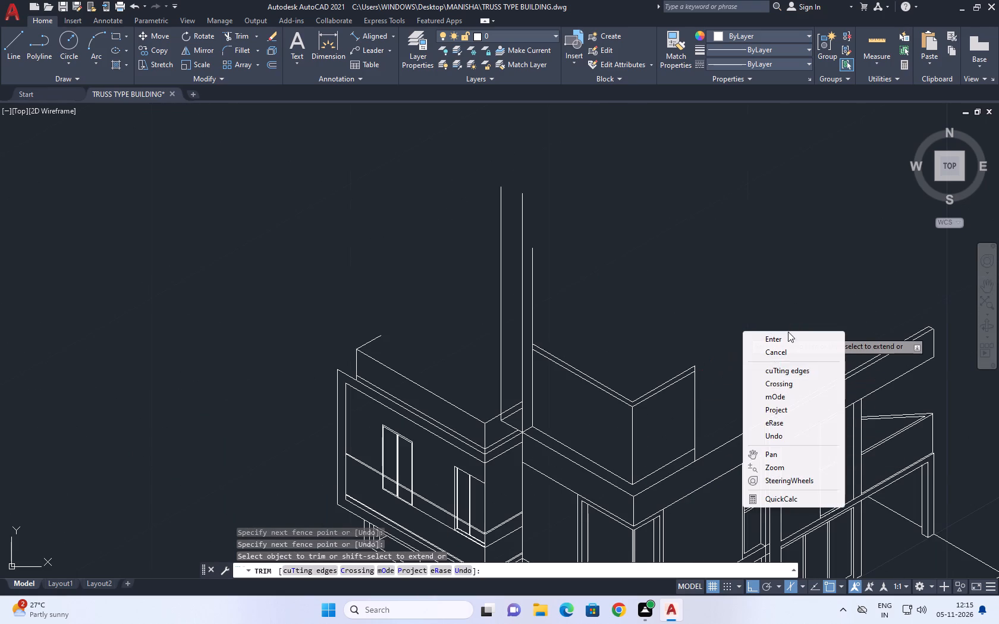
{"action": "left_click", "coordinate": [781, 359]}
{"action": "left_click", "coordinate": [782, 355]}
Extend the wall block's 30° base line at its front corner end.
{"action": "middle_click_drag", "start_coordinate": [504, 403], "coordinate": [508, 411]}
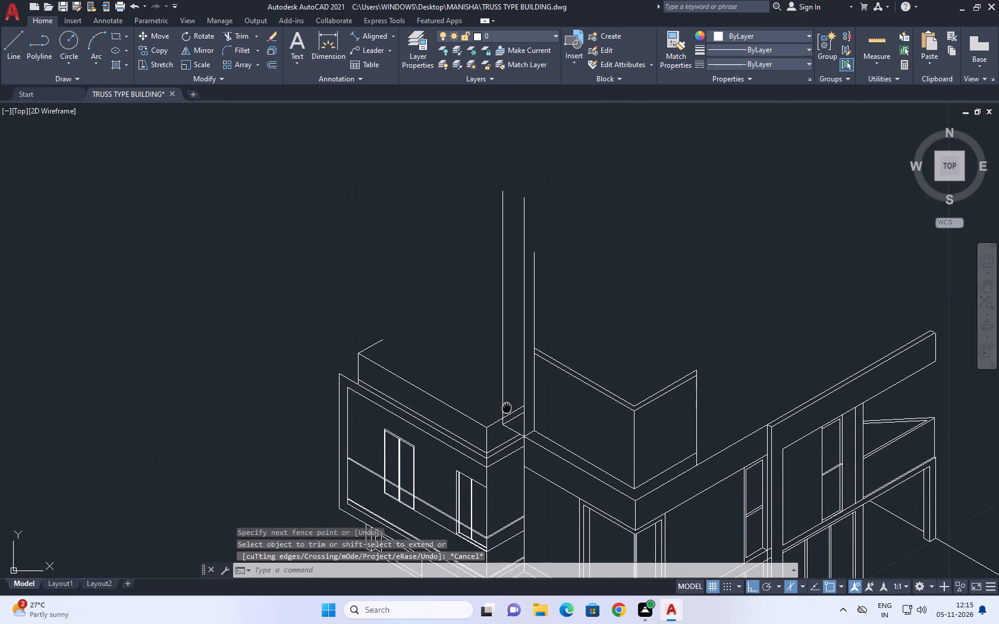
{"action": "middle_click_drag", "start_coordinate": [508, 411], "coordinate": [522, 434]}
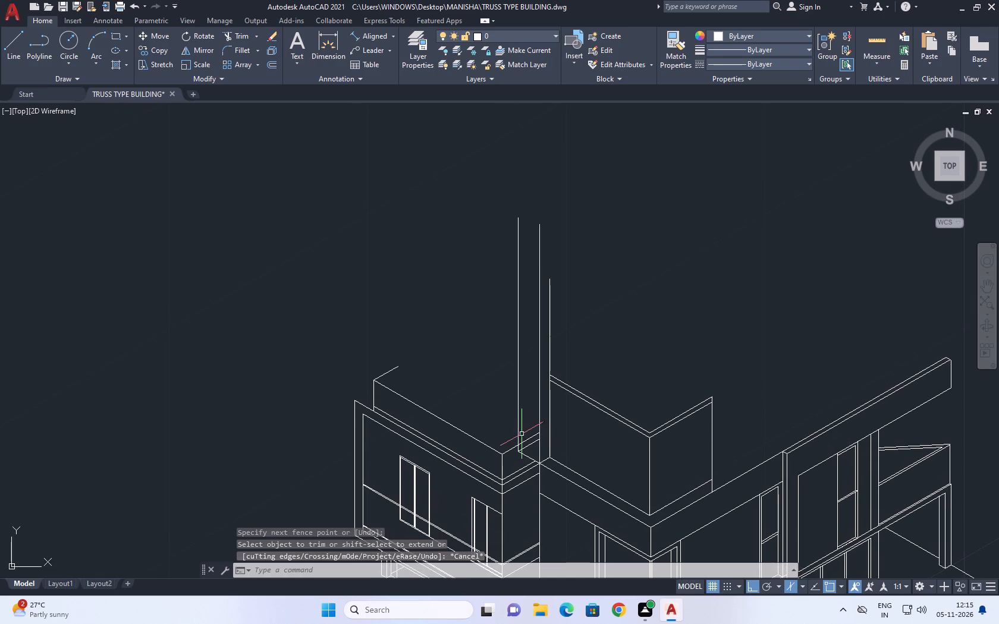
{"action": "key", "text": "e"}
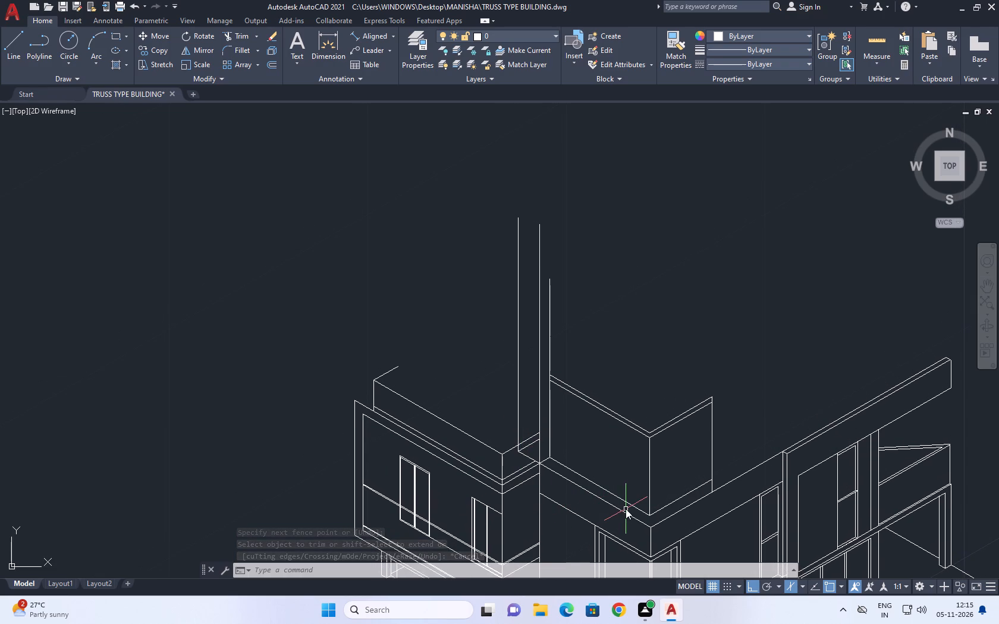
{"action": "key", "text": "x"}
{"action": "key", "text": "space"}
{"action": "left_click", "coordinate": [667, 506]}
{"action": "key", "text": "space"}
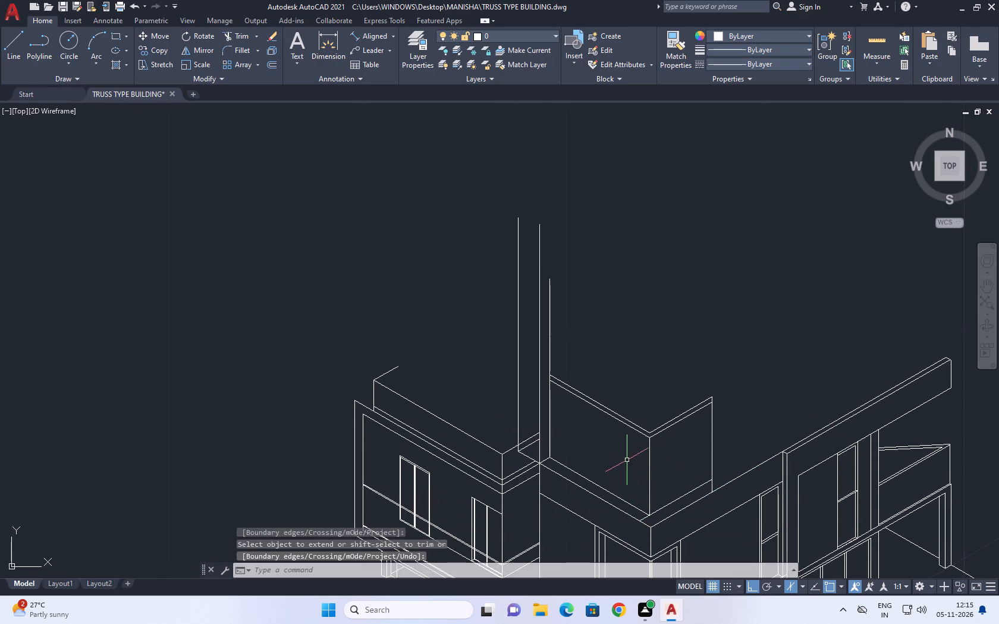
Draw a short vertical line between the tall structure's edge and the near end of the parapet band.
{"action": "middle_click_drag", "start_coordinate": [639, 487], "coordinate": [644, 497]}
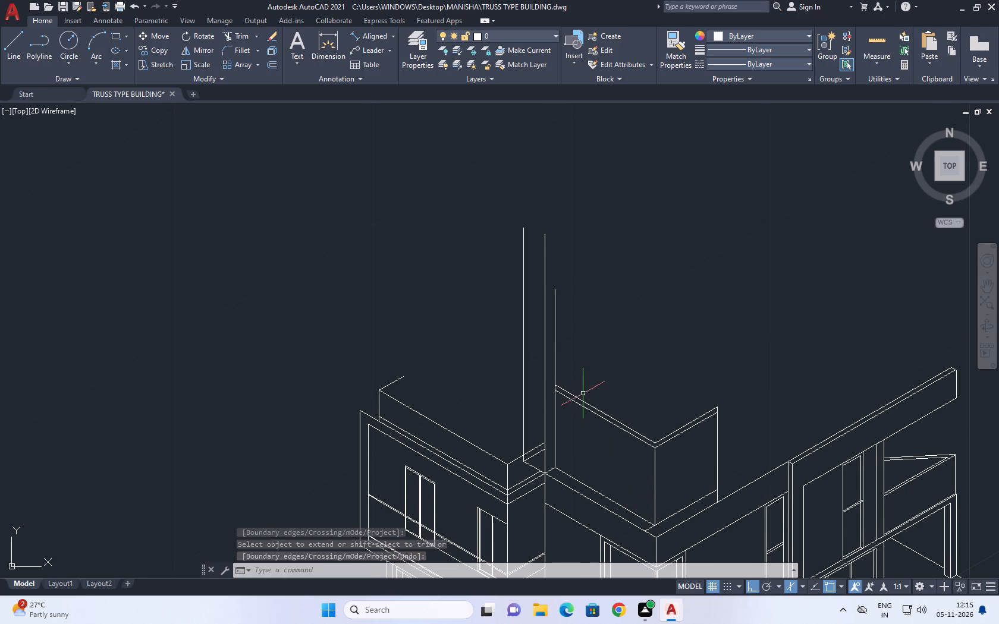
{"action": "middle_click_drag", "start_coordinate": [579, 388], "coordinate": [579, 401]}
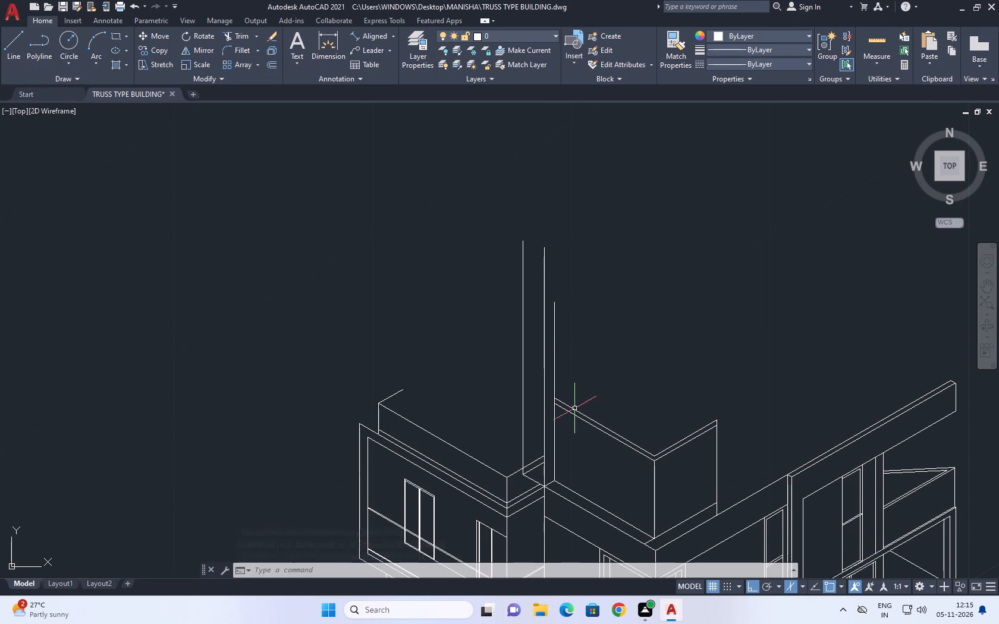
{"action": "scroll", "coordinate": [550, 401], "scroll_direction": "up", "scroll_amount": 2}
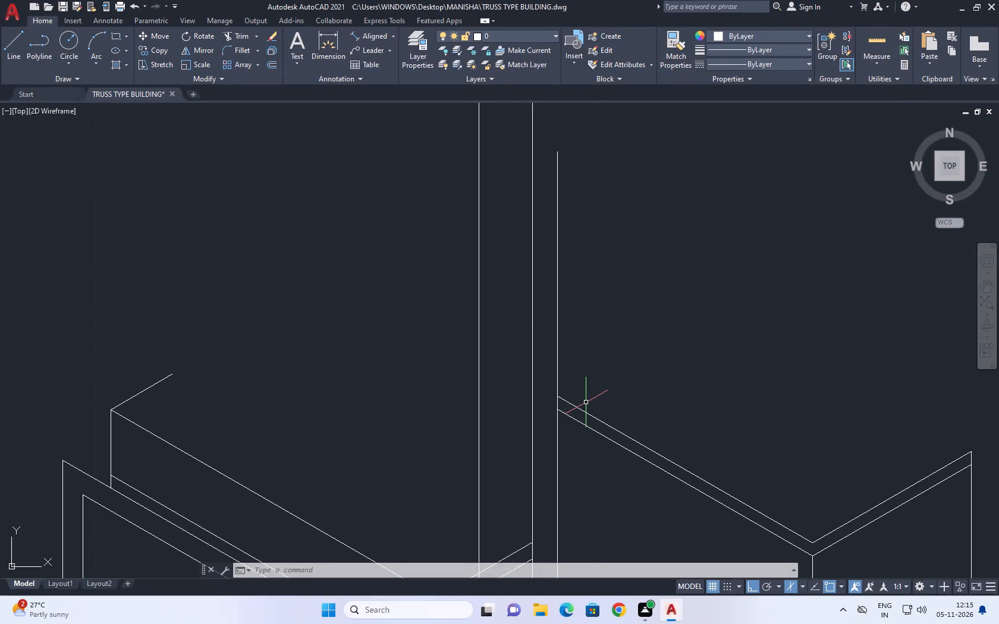
{"action": "type", "text": "L"}
{"action": "key", "text": "space"}
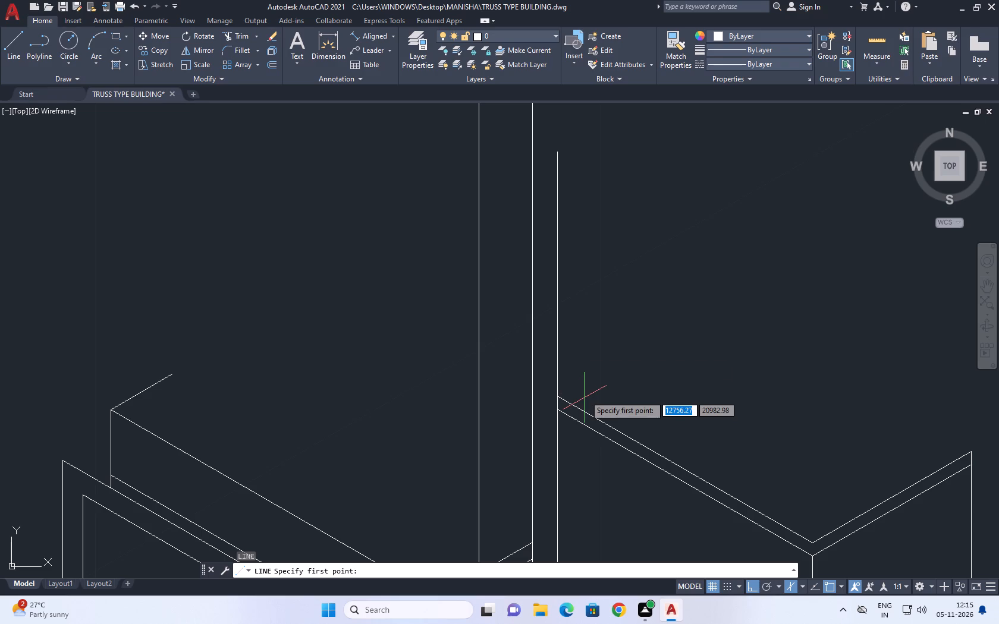
{"action": "scroll", "coordinate": [532, 410], "scroll_direction": "up", "scroll_amount": 3}
{"action": "left_click", "coordinate": [569, 426]}
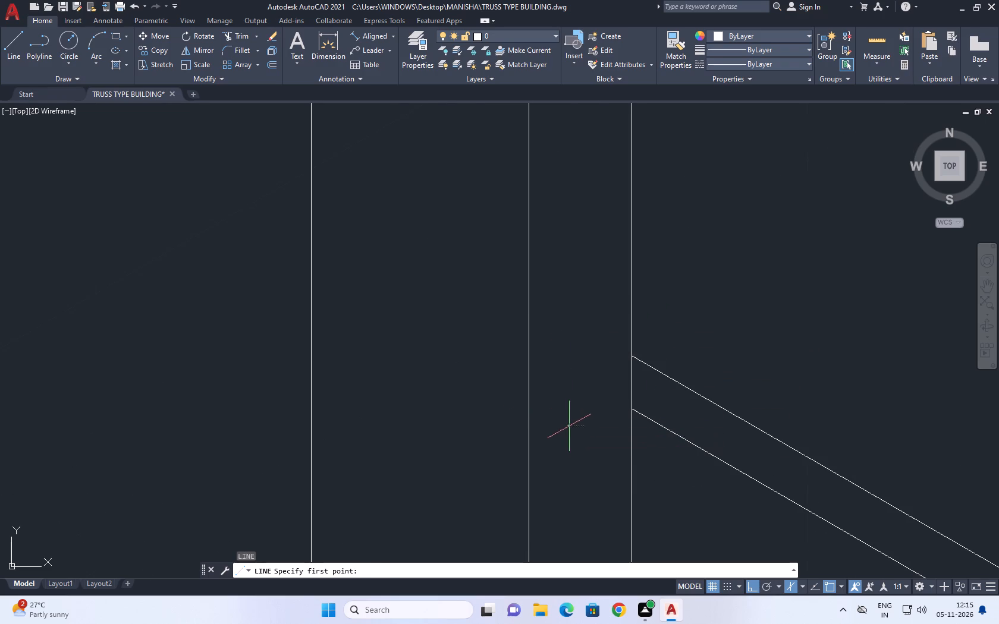
{"action": "left_click", "coordinate": [578, 230]}
{"action": "right_click", "coordinate": [577, 212]}
{"action": "left_click", "coordinate": [609, 234]}
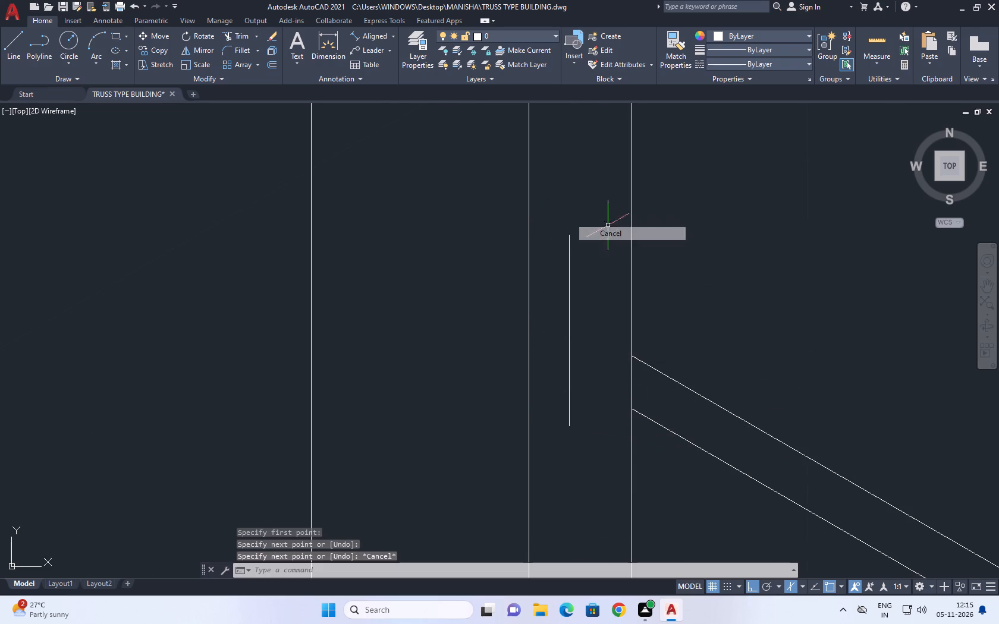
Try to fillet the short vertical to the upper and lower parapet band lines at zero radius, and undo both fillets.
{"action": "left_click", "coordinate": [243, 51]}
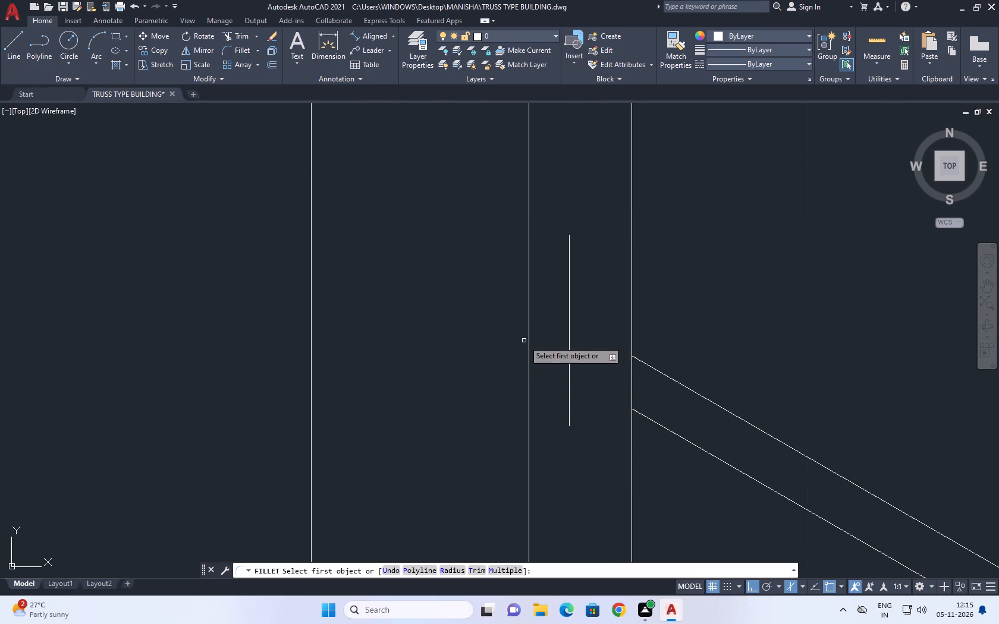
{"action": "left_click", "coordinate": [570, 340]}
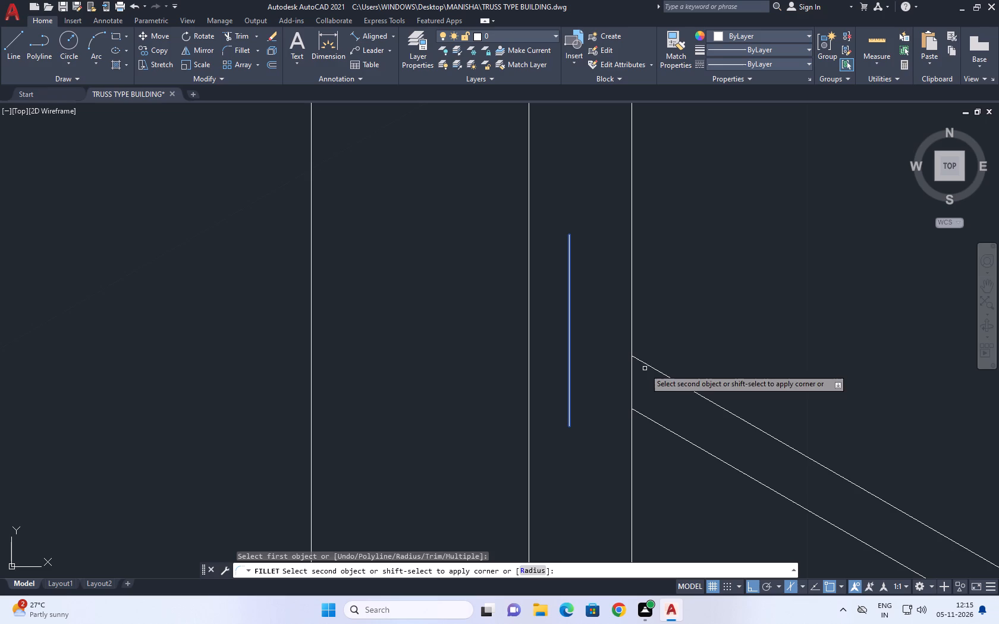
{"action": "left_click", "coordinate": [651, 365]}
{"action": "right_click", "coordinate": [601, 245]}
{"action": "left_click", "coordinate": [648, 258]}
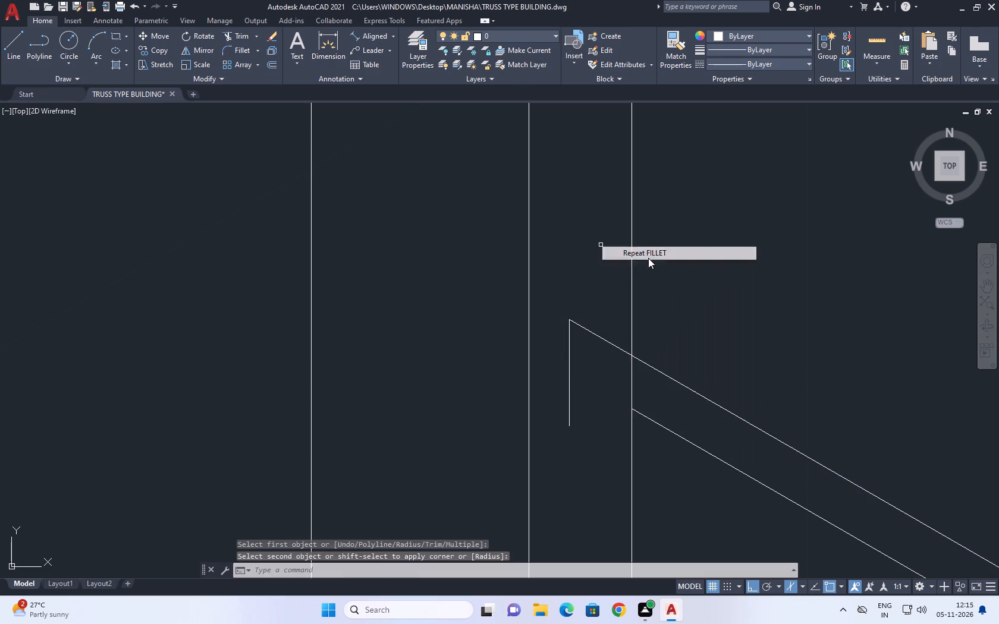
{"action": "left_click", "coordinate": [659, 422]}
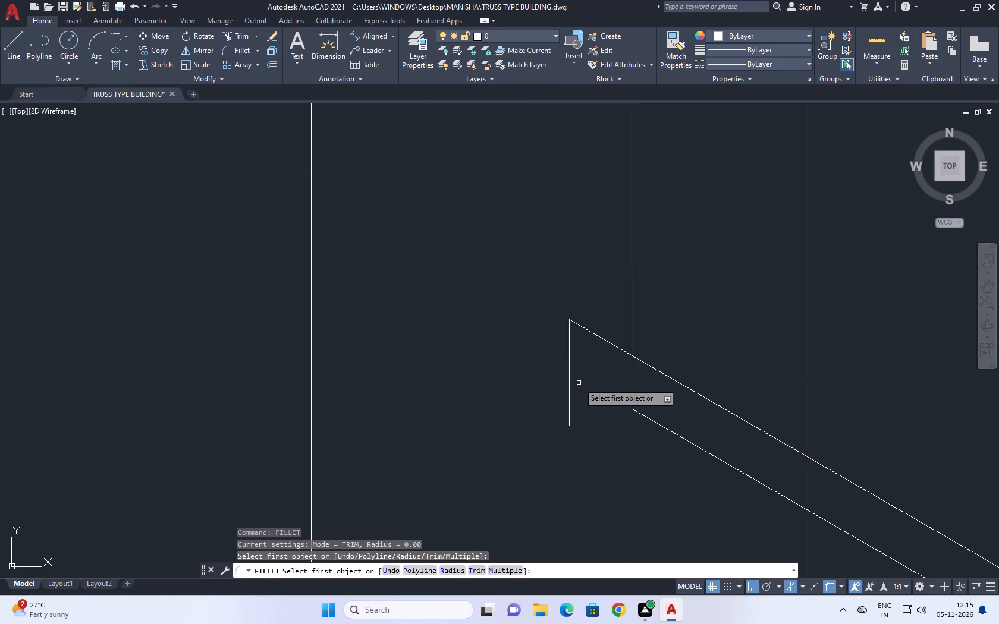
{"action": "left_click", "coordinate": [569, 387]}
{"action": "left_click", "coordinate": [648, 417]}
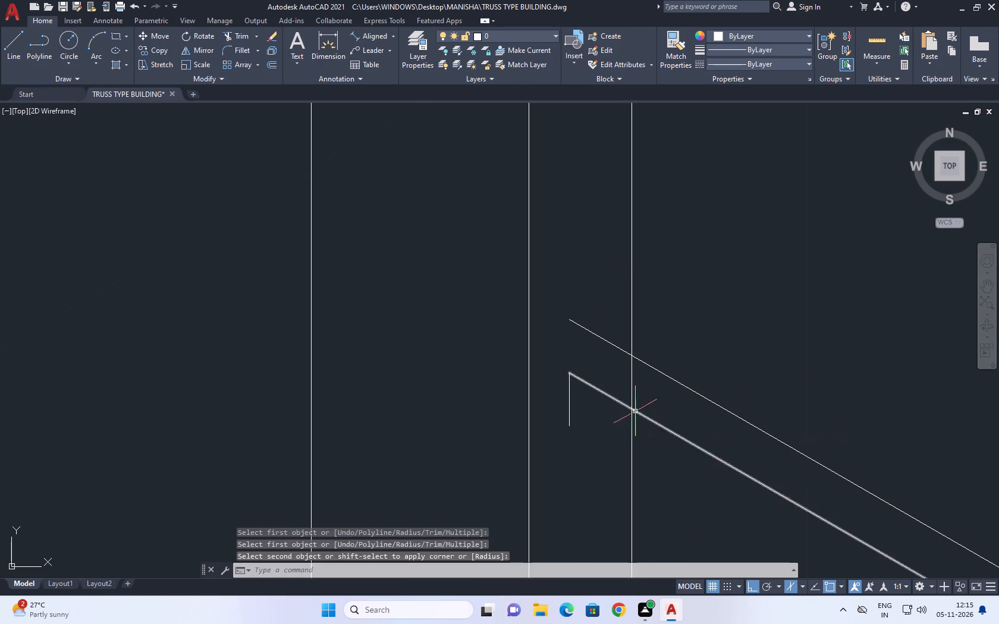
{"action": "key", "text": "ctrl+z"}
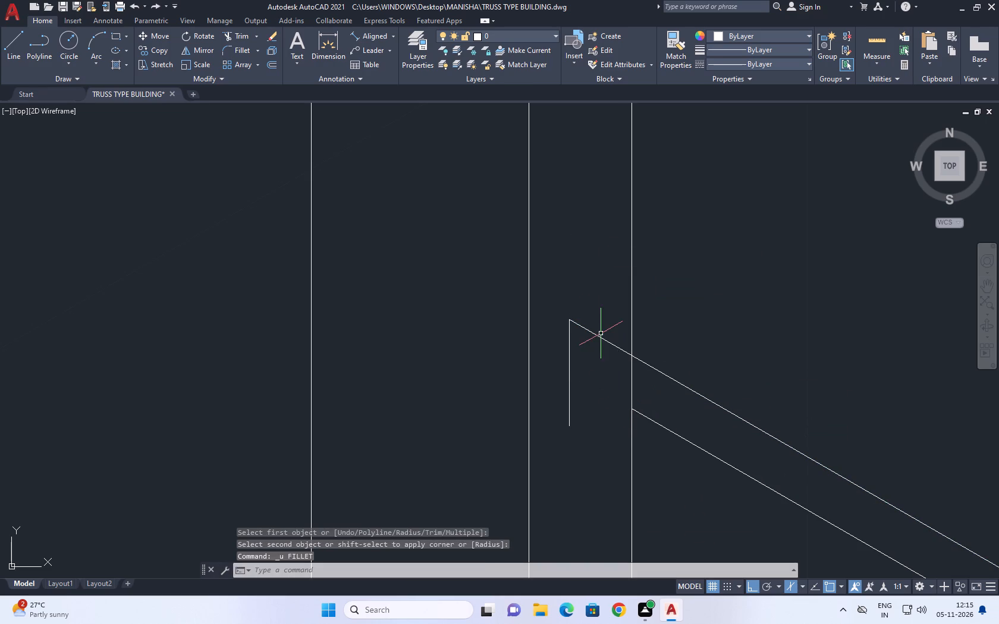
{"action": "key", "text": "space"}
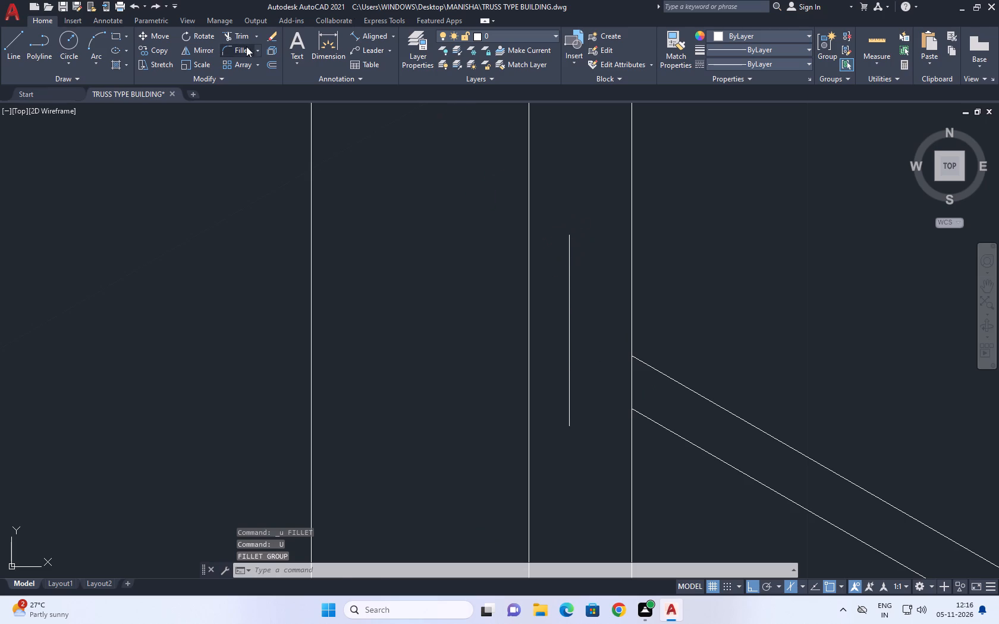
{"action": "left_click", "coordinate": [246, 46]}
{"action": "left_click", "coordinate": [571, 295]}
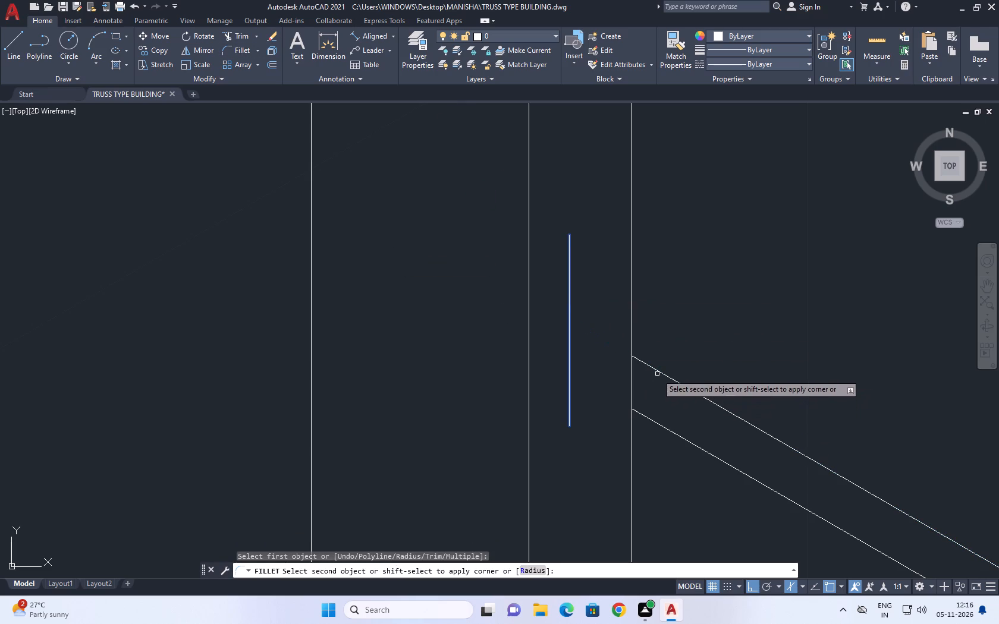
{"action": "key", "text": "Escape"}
Fillet the upper and lower parapet band lines to the short vertical with zero radius.
{"action": "key", "text": "space"}
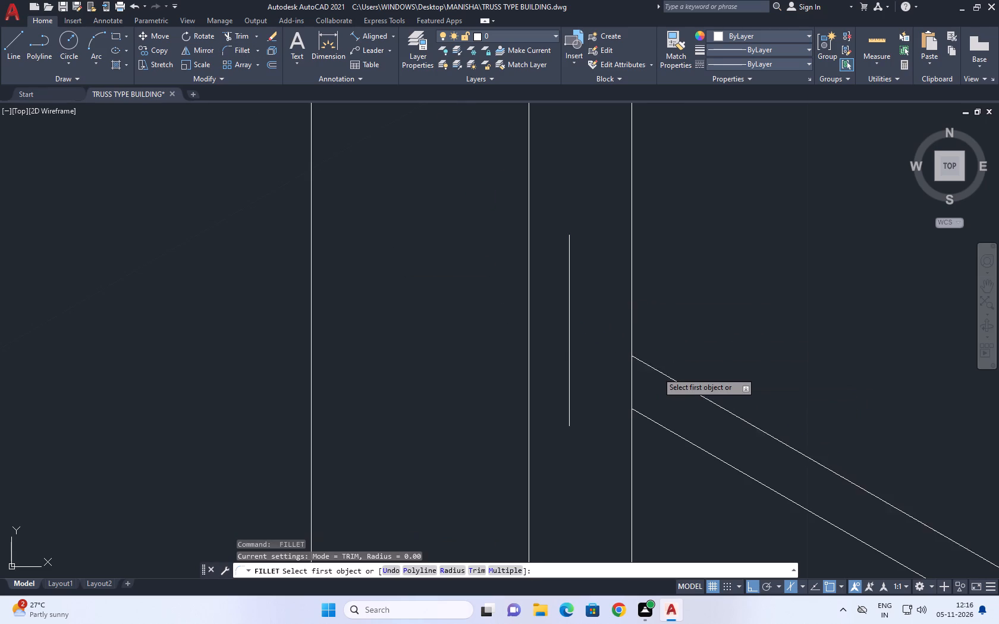
{"action": "left_click", "coordinate": [657, 372]}
{"action": "left_click", "coordinate": [569, 331]}
{"action": "key", "text": "space"}
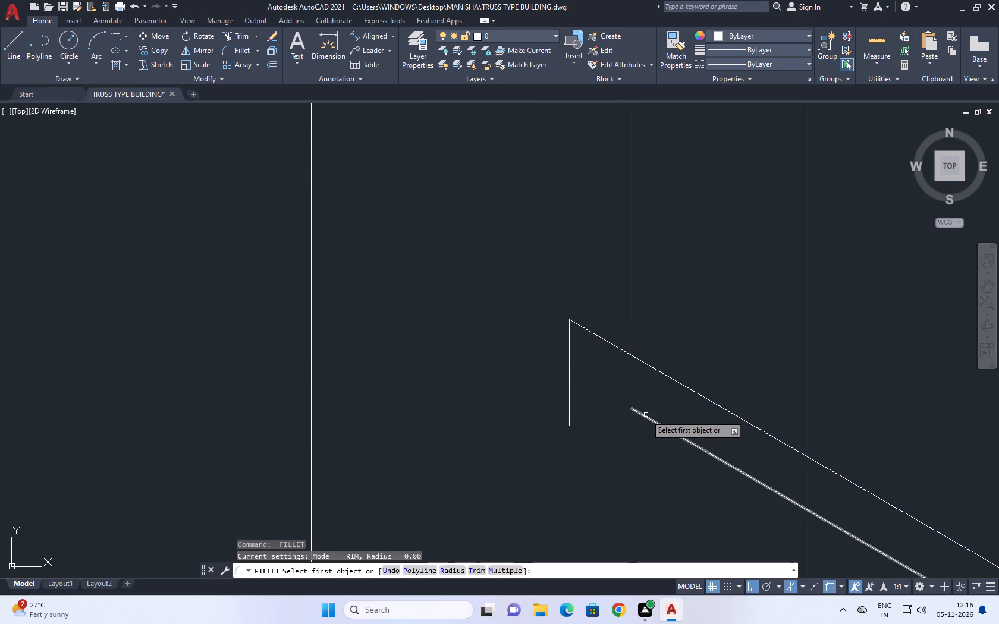
{"action": "left_click", "coordinate": [646, 415]}
{"action": "left_click", "coordinate": [568, 380]}
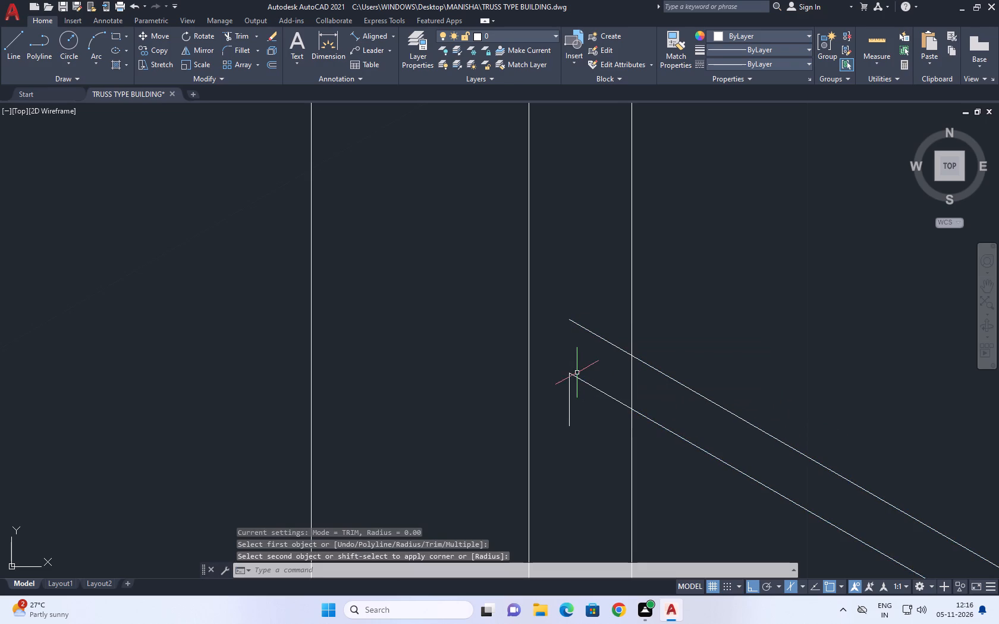
Move the short vertical up about 0.22 units onto the upper band line's end to close the parapet band.
{"action": "scroll", "coordinate": [569, 392], "scroll_direction": "up", "scroll_amount": 1}
{"action": "left_click", "coordinate": [575, 424]}
{"action": "left_click", "coordinate": [562, 398]}
{"action": "type", "text": "M"}
{"action": "key", "text": "space"}
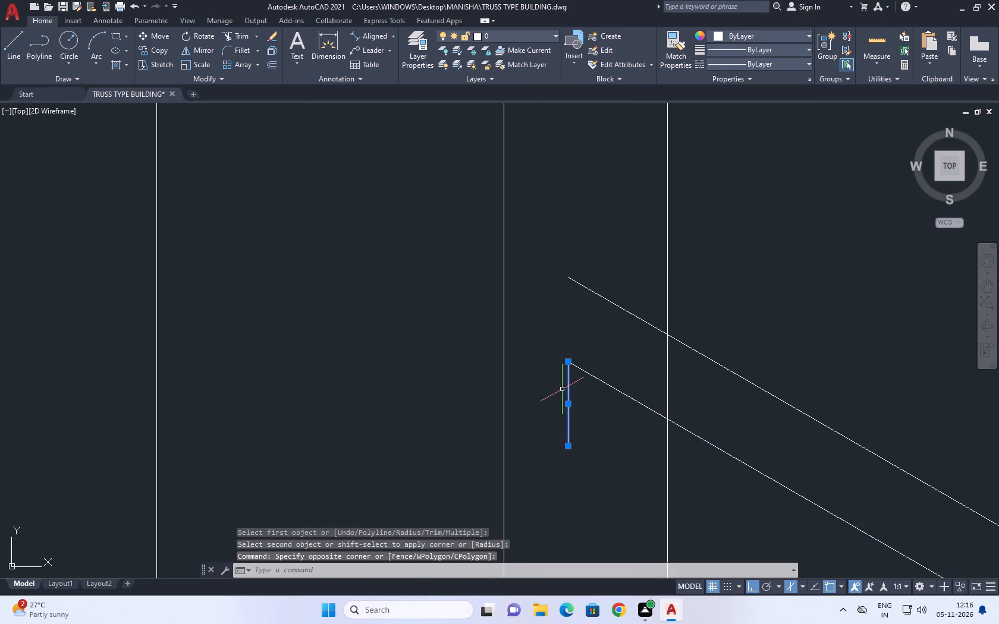
{"action": "left_click", "coordinate": [571, 365]}
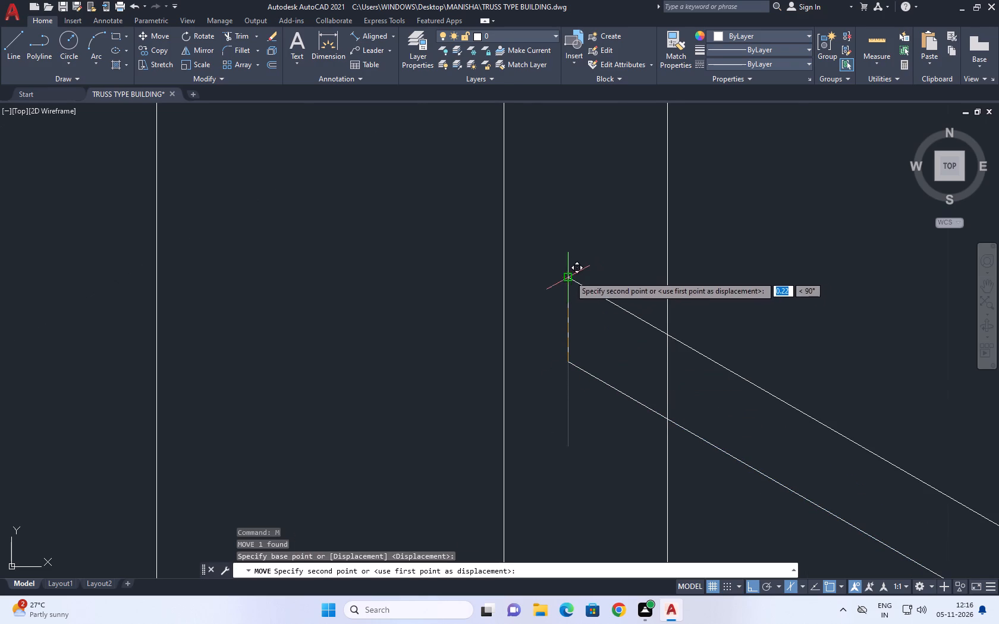
{"action": "left_click", "coordinate": [570, 276]}
Trim the wall block's rear vertical where it crosses between the two parapet band lines.
{"action": "type", "text": "TR"}
{"action": "key", "text": "space"}
{"action": "left_click", "coordinate": [648, 388]}
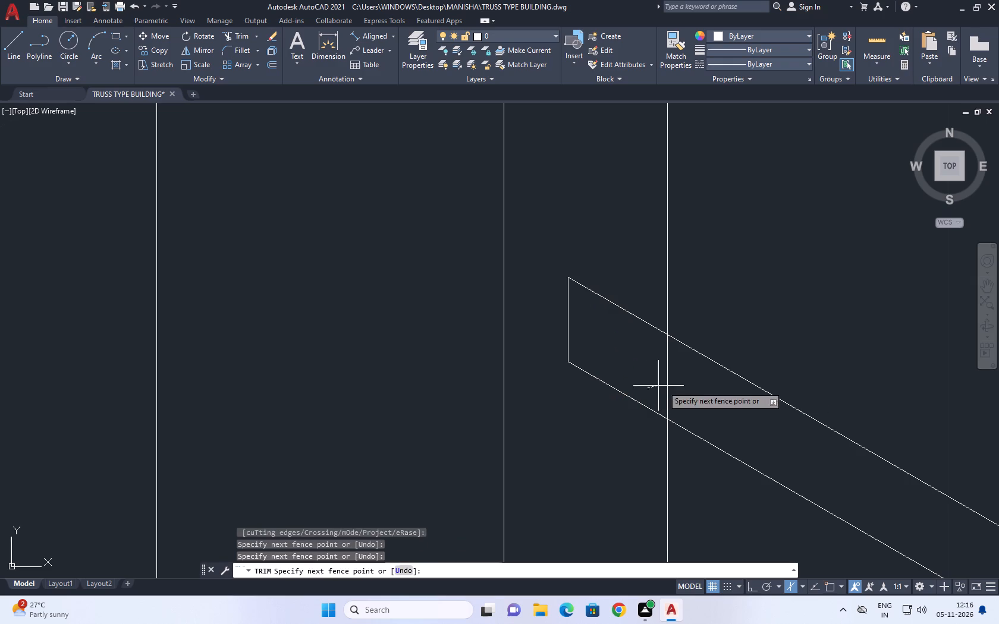
{"action": "left_click", "coordinate": [674, 395]}
{"action": "scroll", "coordinate": [664, 361], "scroll_direction": "down", "scroll_amount": 4}
{"action": "key", "text": "space"}
Extend the wall block's front corner vertical up to the parapet band's top edge.
{"action": "scroll", "coordinate": [685, 361], "scroll_direction": "down", "scroll_amount": 1}
{"action": "middle_click_drag", "start_coordinate": [734, 370], "coordinate": [702, 346]}
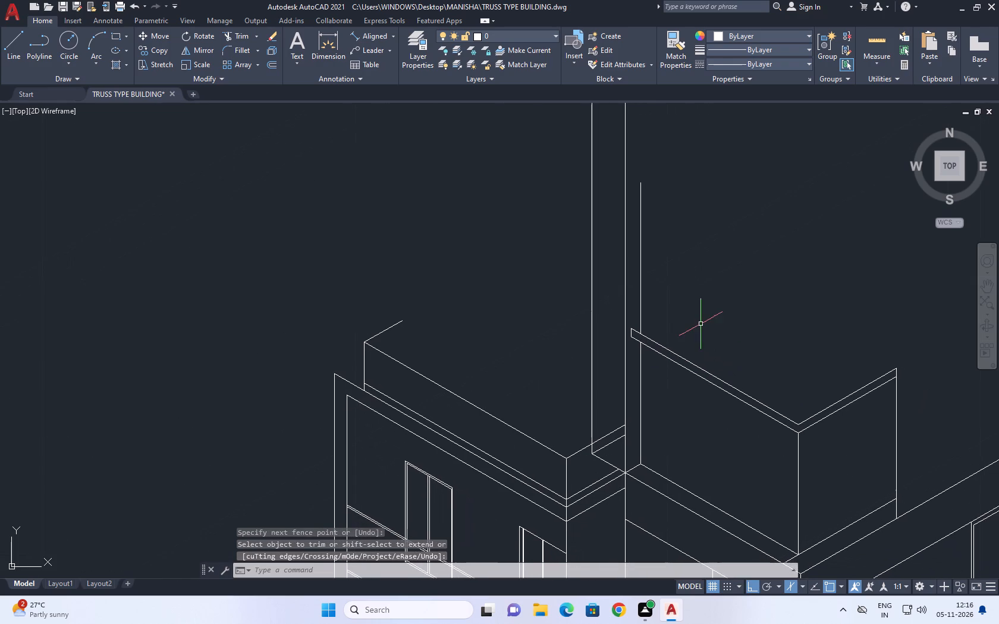
{"action": "middle_click_drag", "start_coordinate": [737, 347], "coordinate": [693, 358]}
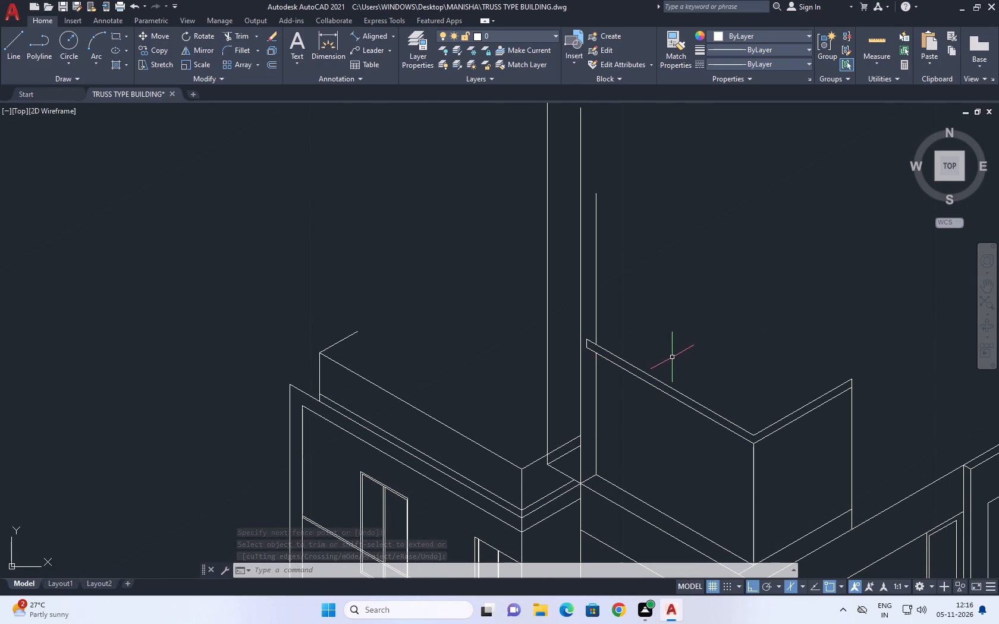
{"action": "scroll", "coordinate": [667, 362], "scroll_direction": "down", "scroll_amount": 1}
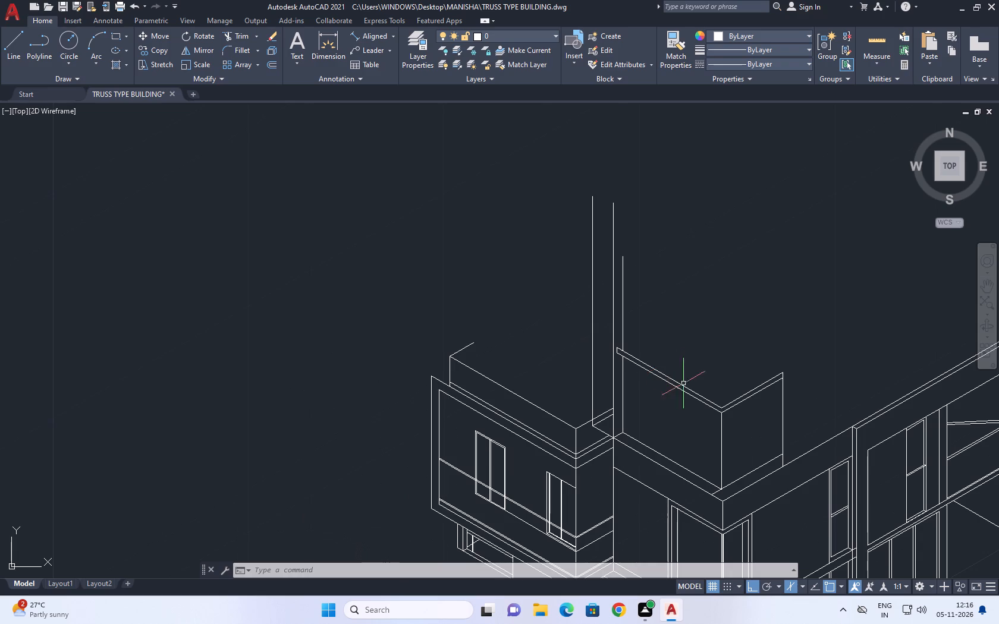
{"action": "middle_click_drag", "start_coordinate": [722, 399], "coordinate": [686, 381]}
{"action": "type", "text": "EX"}
{"action": "key", "text": "space"}
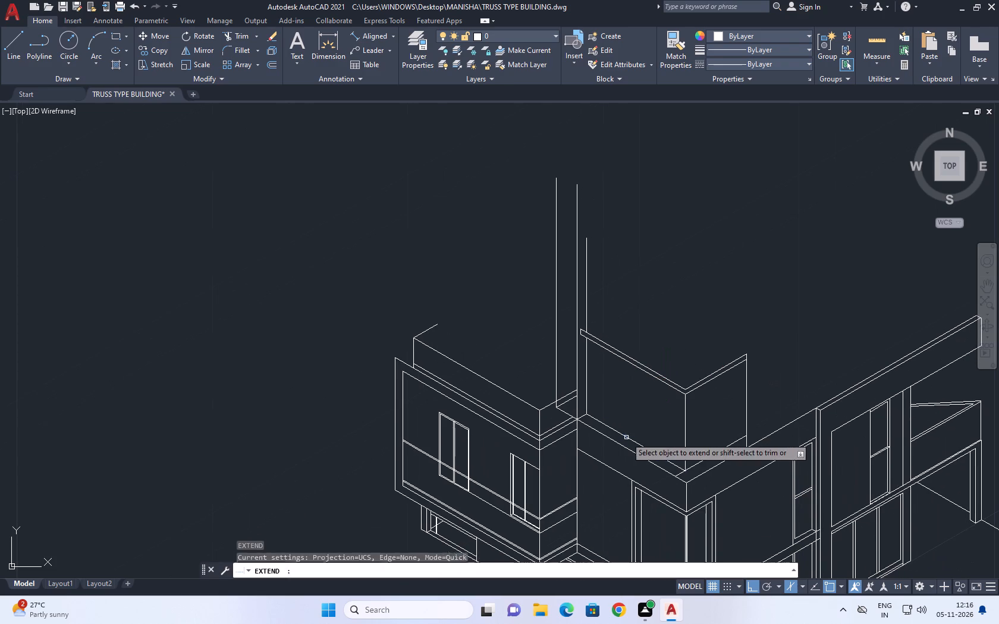
{"action": "left_click", "coordinate": [659, 428]}
{"action": "left_click", "coordinate": [709, 420]}
{"action": "key", "text": "space"}
Copy the wall block's far end vertical 0.226 units outward along the 30° direction.
{"action": "middle_click_drag", "start_coordinate": [768, 431], "coordinate": [747, 428]}
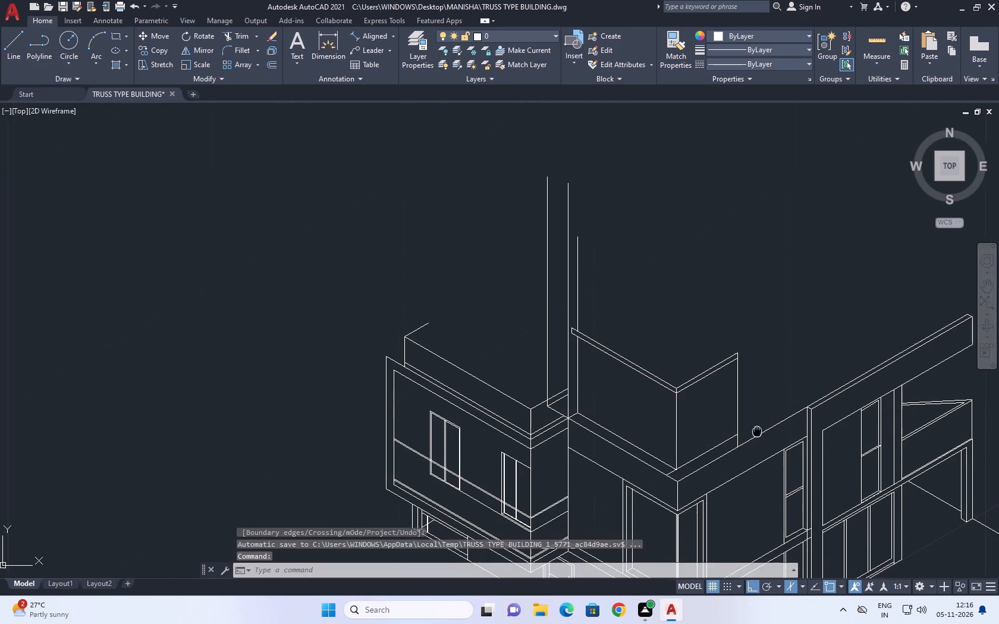
{"action": "middle_click_drag", "start_coordinate": [747, 428], "coordinate": [737, 428]}
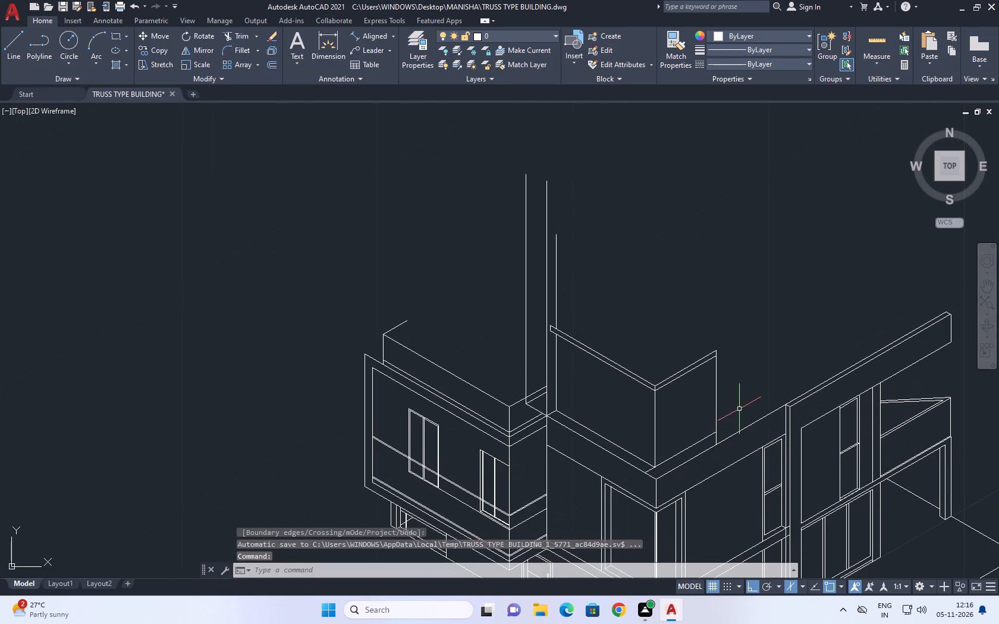
{"action": "scroll", "coordinate": [704, 406], "scroll_direction": "up", "scroll_amount": 2}
{"action": "left_click", "coordinate": [764, 384]}
{"action": "left_click_drag", "start_coordinate": [703, 397], "coordinate": [696, 400]}
{"action": "middle_click_drag", "start_coordinate": [753, 420], "coordinate": [699, 468]}
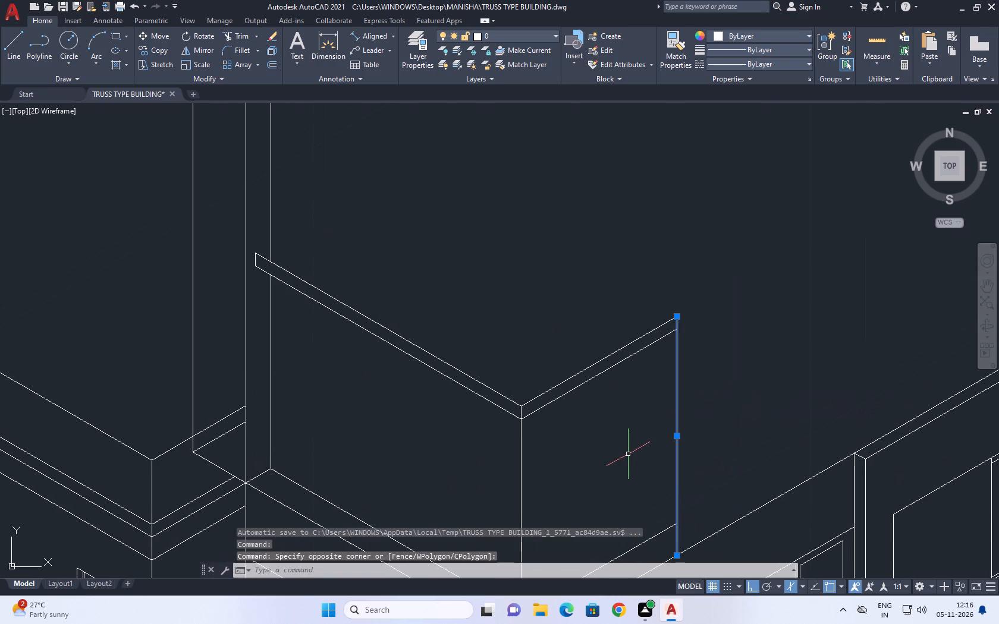
{"action": "key", "text": "c"}
{"action": "key", "text": "o"}
{"action": "key", "text": "space"}
{"action": "left_click", "coordinate": [664, 424]}
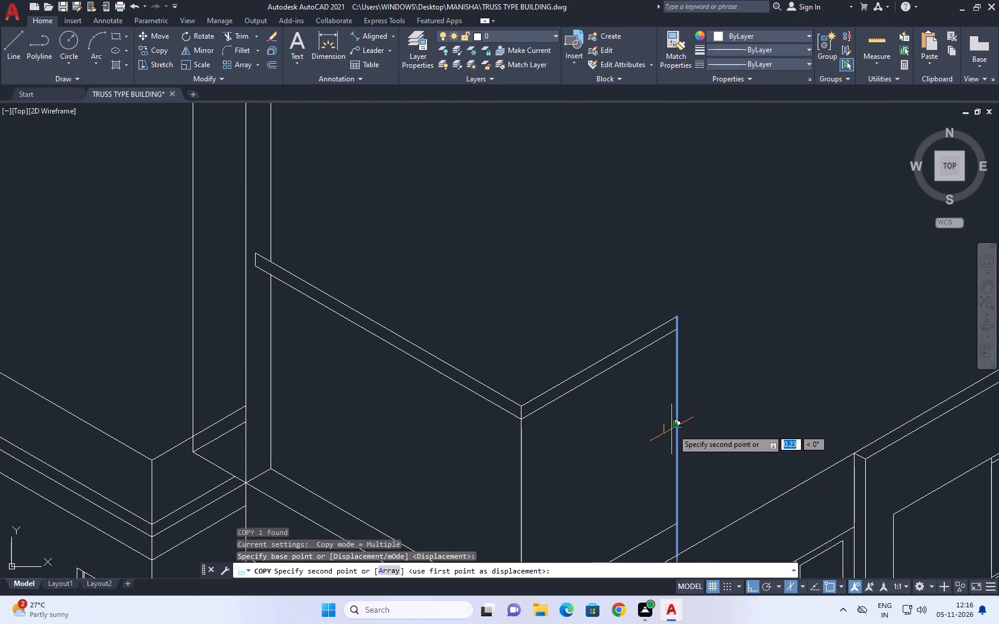
{"action": "type", "text": "0.22"}
{"action": "key", "text": "6"}
{"action": "key", "text": "Return"}
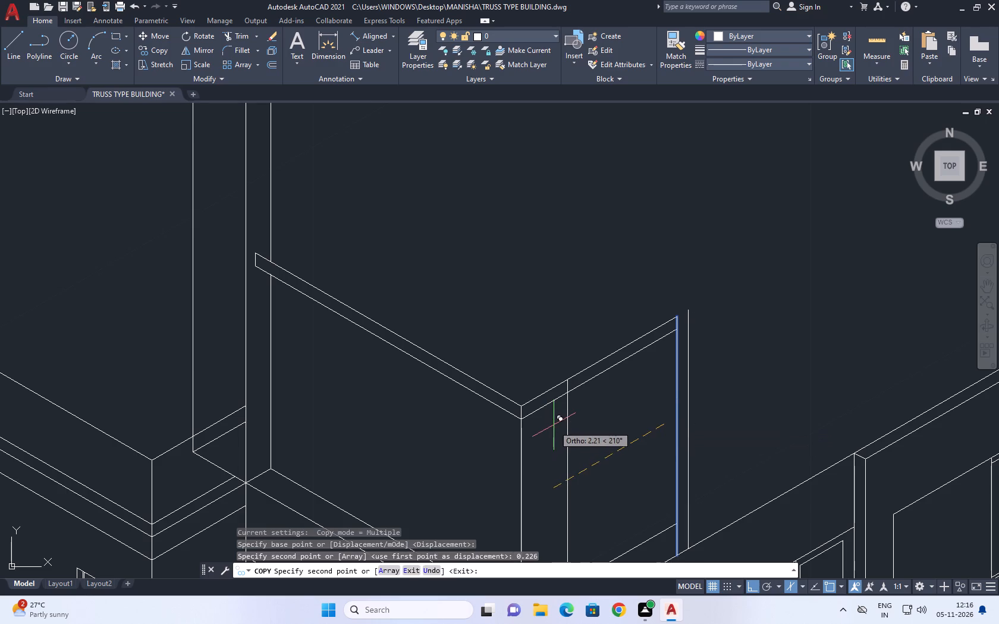
{"action": "key", "text": "Escape"}
Extend both 30° parapet band lines to the copied outer vertical.
{"action": "type", "text": "EX"}
{"action": "key", "text": "space"}
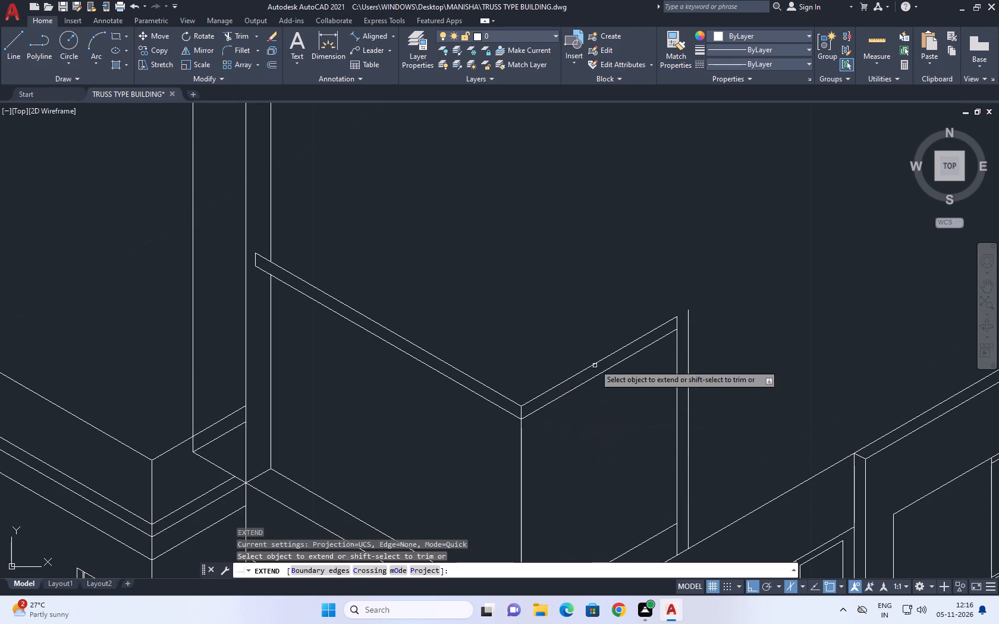
{"action": "left_click", "coordinate": [615, 333]}
{"action": "left_click", "coordinate": [620, 381]}
{"action": "middle_click_drag", "start_coordinate": [678, 424], "coordinate": [675, 423]}
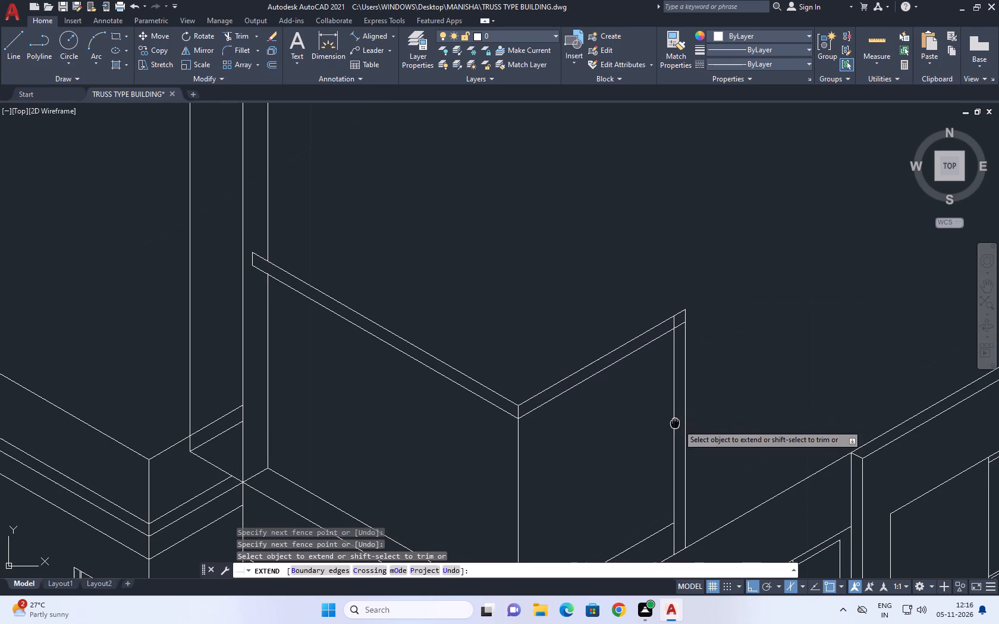
{"action": "middle_click_drag", "start_coordinate": [675, 423], "coordinate": [682, 364]}
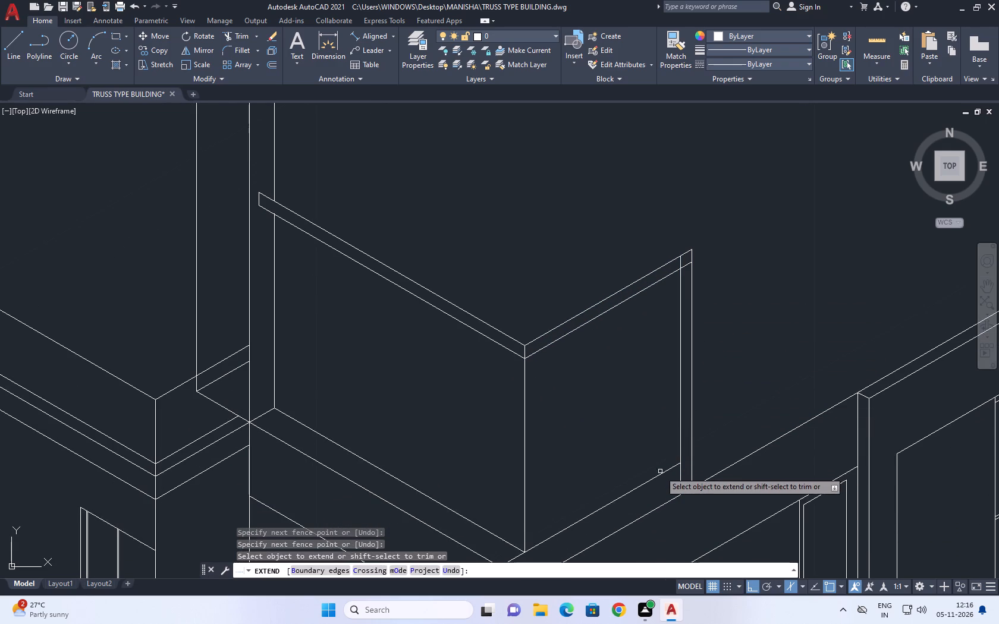
{"action": "scroll", "coordinate": [670, 456], "scroll_direction": "down", "scroll_amount": 3}
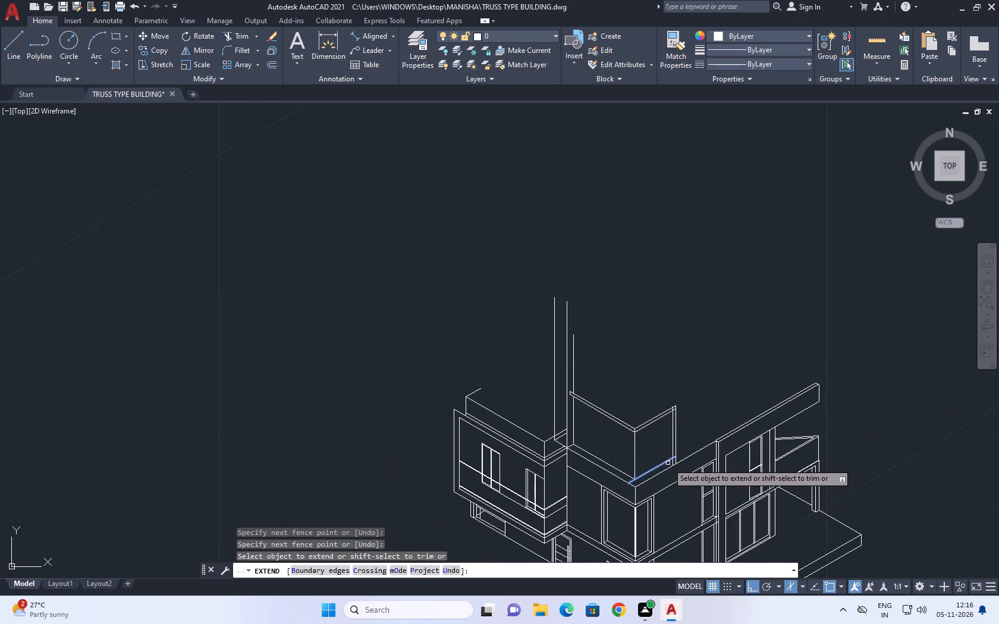
{"action": "key", "text": "Escape"}
{"action": "scroll", "coordinate": [627, 413], "scroll_direction": "up", "scroll_amount": 3}
{"action": "middle_click_drag", "start_coordinate": [784, 346], "coordinate": [759, 342]}
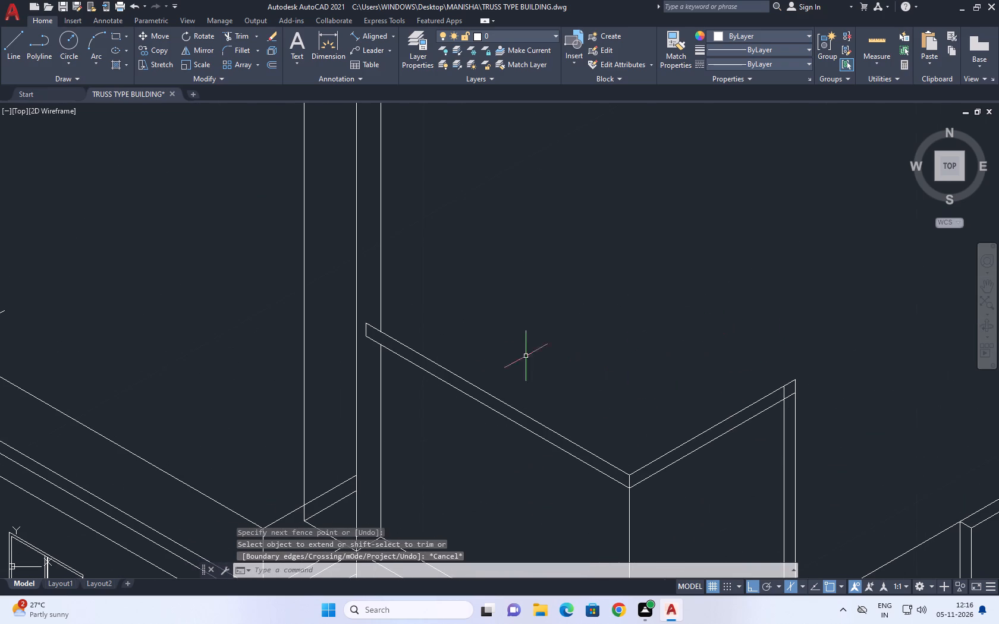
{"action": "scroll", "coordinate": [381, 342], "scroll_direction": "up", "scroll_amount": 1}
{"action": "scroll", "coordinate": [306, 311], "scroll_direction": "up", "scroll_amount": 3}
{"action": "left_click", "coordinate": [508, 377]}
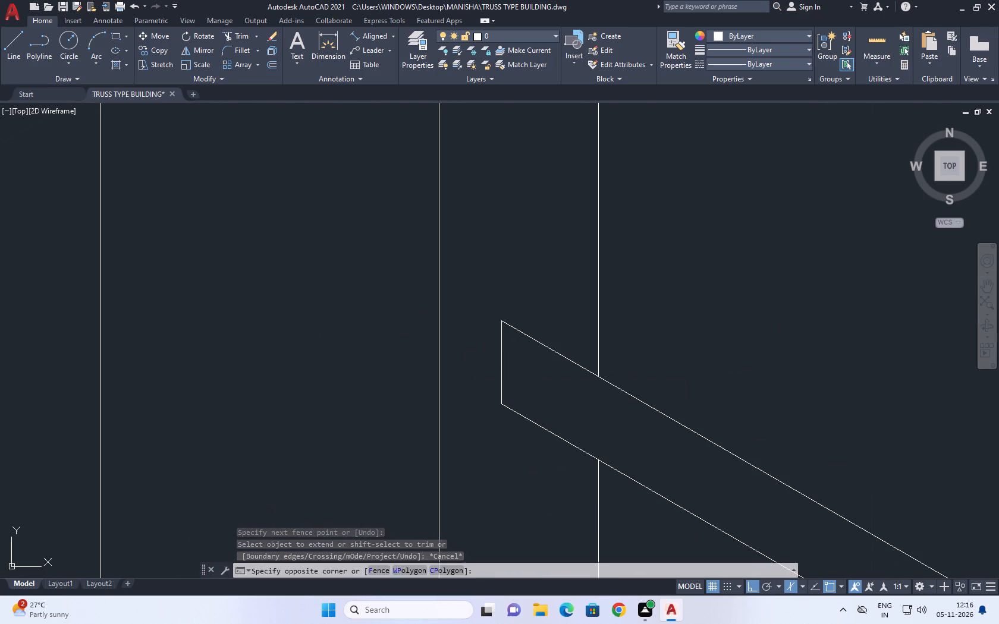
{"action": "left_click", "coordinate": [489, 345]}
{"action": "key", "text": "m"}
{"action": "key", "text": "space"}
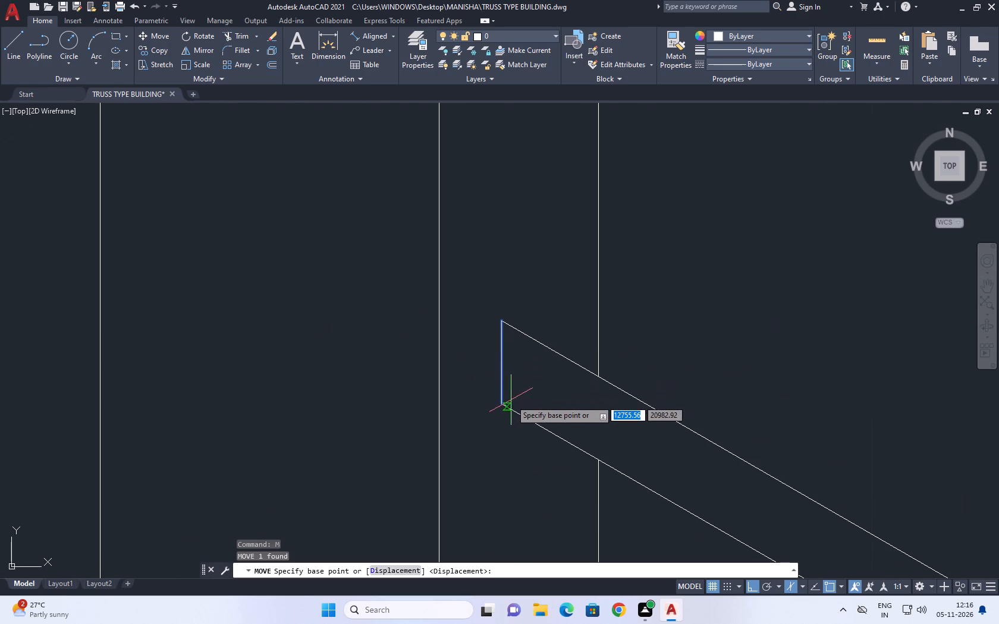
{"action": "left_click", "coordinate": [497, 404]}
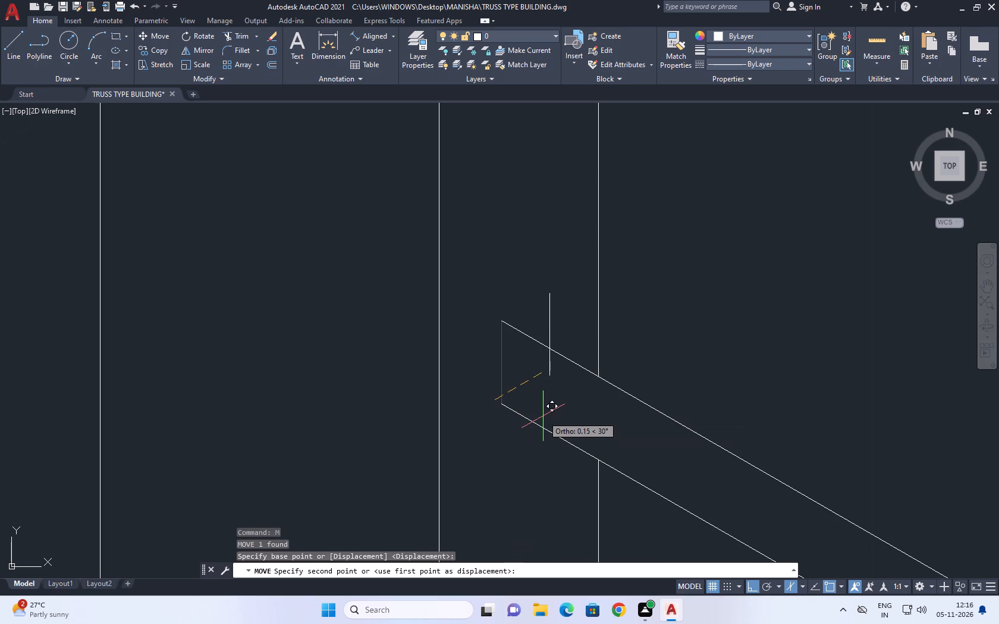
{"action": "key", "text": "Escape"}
Move the parapet band's short end vertical beside the tall structure slightly inward along the 330° direction, keeping it between both band lines.
{"action": "left_click", "coordinate": [514, 376]}
{"action": "left_click", "coordinate": [492, 354]}
{"action": "key", "text": "m"}
{"action": "key", "text": "space"}
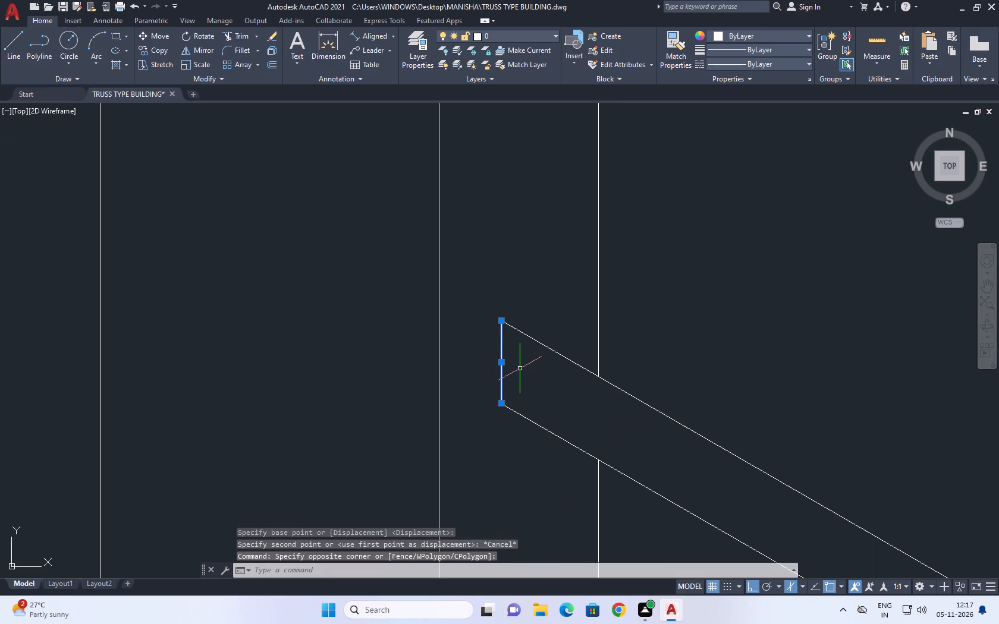
{"action": "left_click", "coordinate": [557, 386]}
{"action": "key", "text": "F5"}
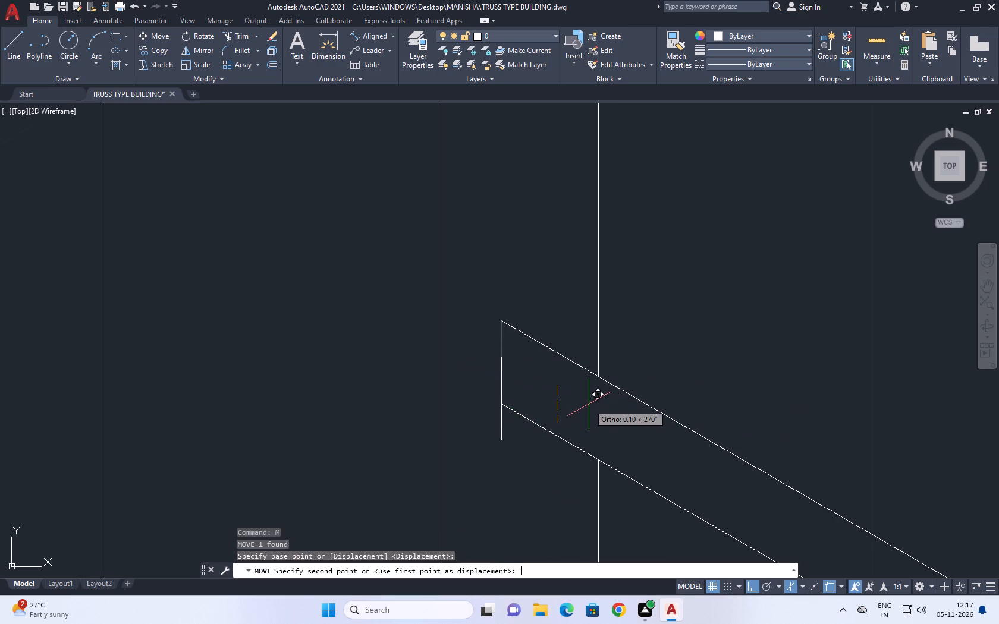
{"action": "left_click", "coordinate": [590, 404]}
Trim the stubs of both sloping band lines that project past the moved end vertical.
{"action": "key", "text": "t"}
{"action": "key", "text": "r"}
{"action": "key", "text": "space"}
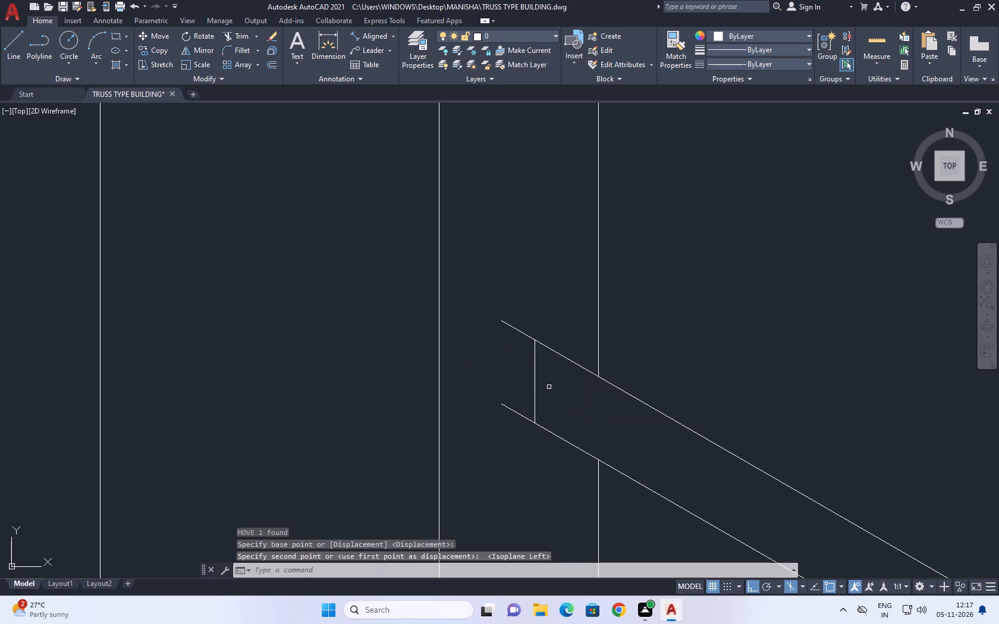
{"action": "left_click", "coordinate": [517, 295]}
{"action": "left_click", "coordinate": [524, 444]}
{"action": "scroll", "coordinate": [539, 320], "scroll_direction": "down", "scroll_amount": 4}
{"action": "scroll", "coordinate": [526, 360], "scroll_direction": "up", "scroll_amount": 2}
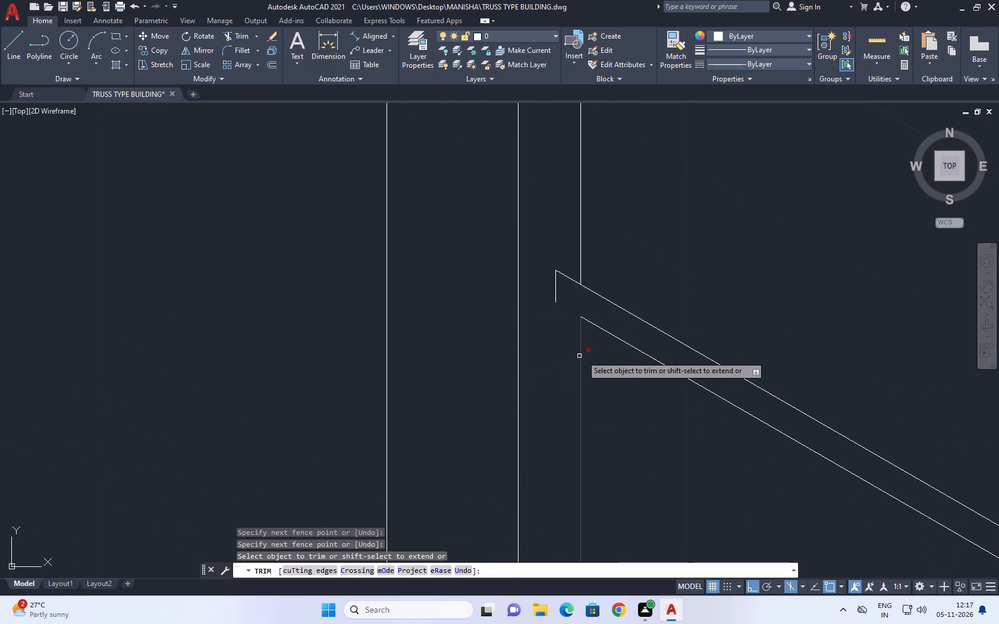
{"action": "key", "text": "Escape"}
Fillet the lower sloping band line to the short end vertical with radius 0.00 to close the band's end.
{"action": "key", "text": "f"}
{"action": "key", "text": "space"}
{"action": "left_click", "coordinate": [605, 327]}
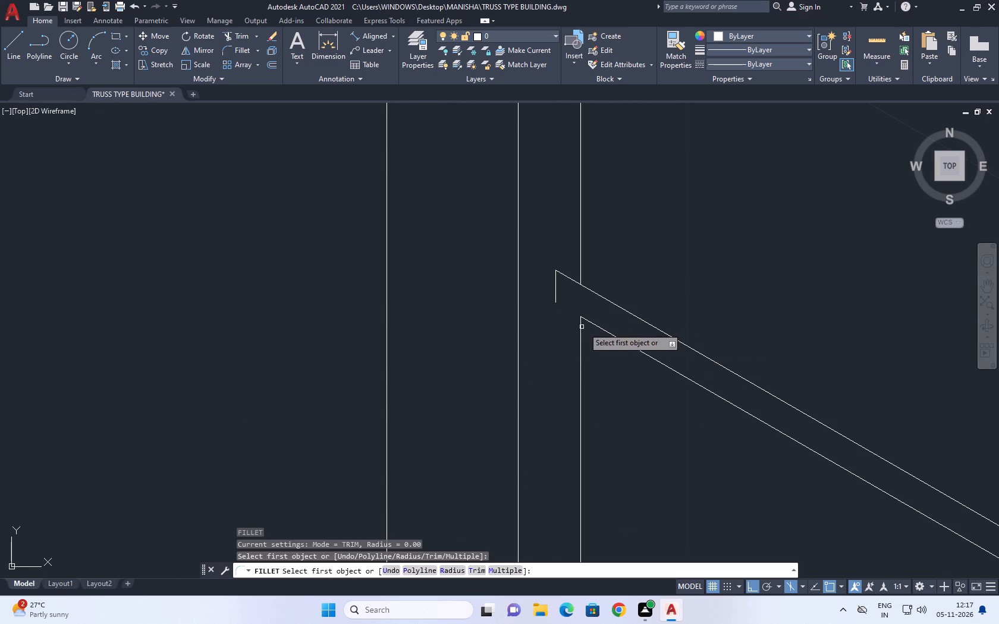
{"action": "left_click", "coordinate": [593, 325]}
{"action": "left_click", "coordinate": [556, 298]}
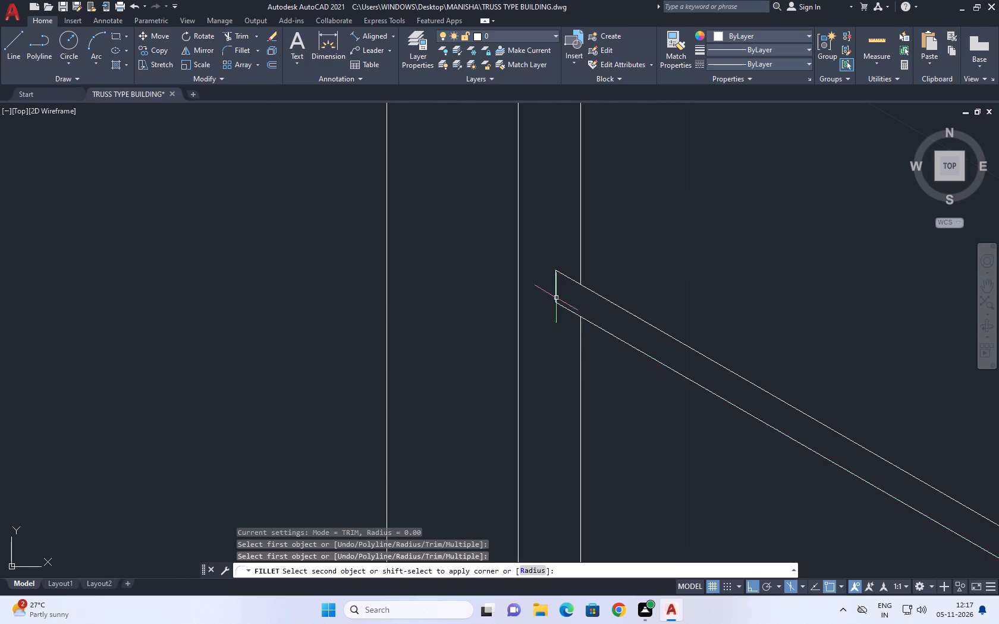
Examine the wall block's parapet band and its closed end beside the tall structure.
{"action": "scroll", "coordinate": [596, 310], "scroll_direction": "down", "scroll_amount": 3}
{"action": "middle_click_drag", "start_coordinate": [686, 328], "coordinate": [661, 275]}
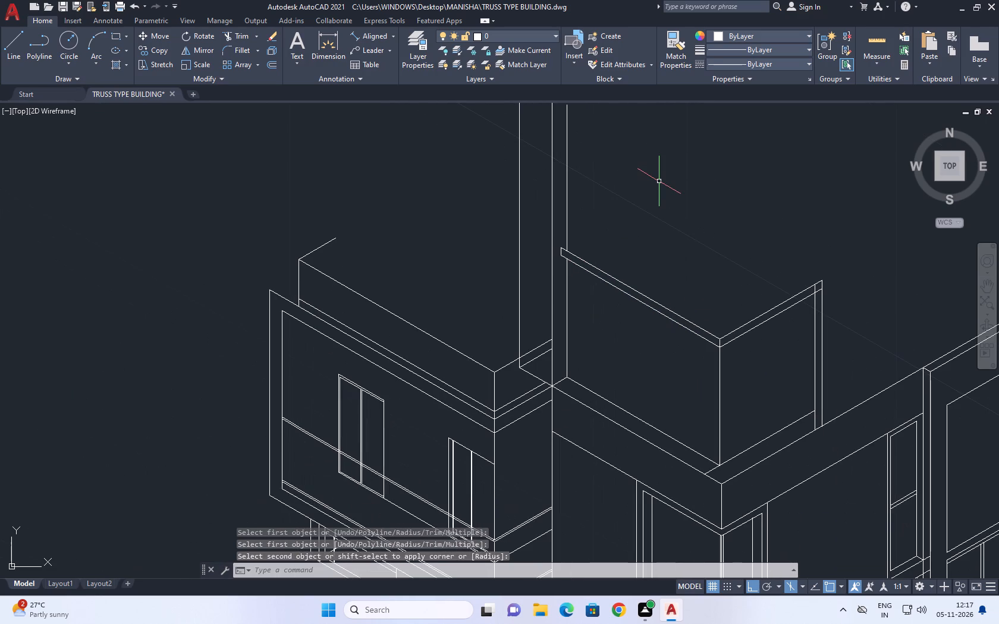
{"action": "scroll", "coordinate": [659, 181], "scroll_direction": "up", "scroll_amount": 1}
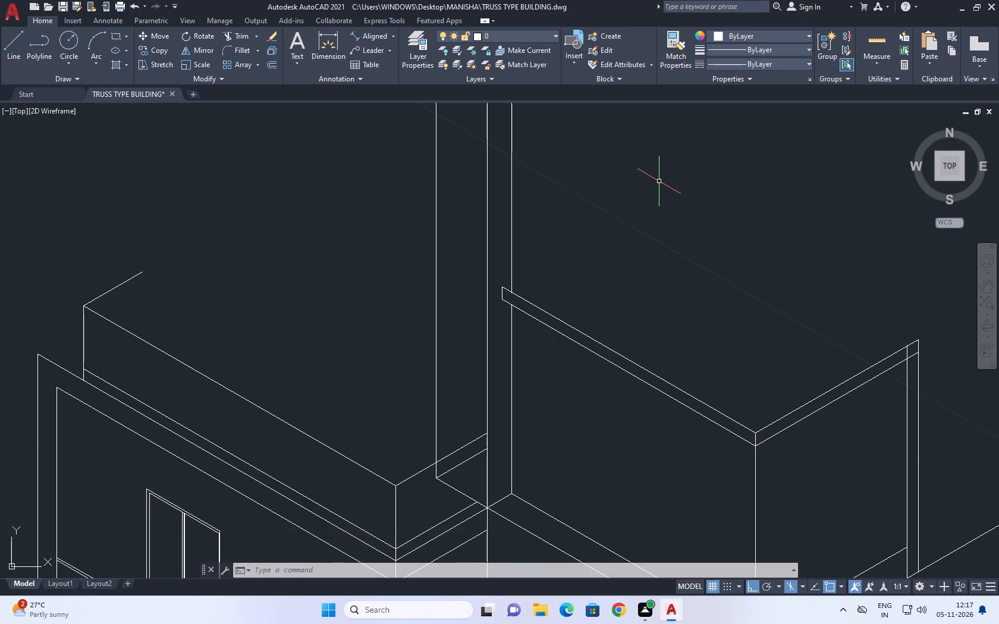
{"action": "scroll", "coordinate": [958, 36], "scroll_direction": "down", "scroll_amount": 1}
{"action": "middle_click_drag", "start_coordinate": [704, 320], "coordinate": [639, 298]}
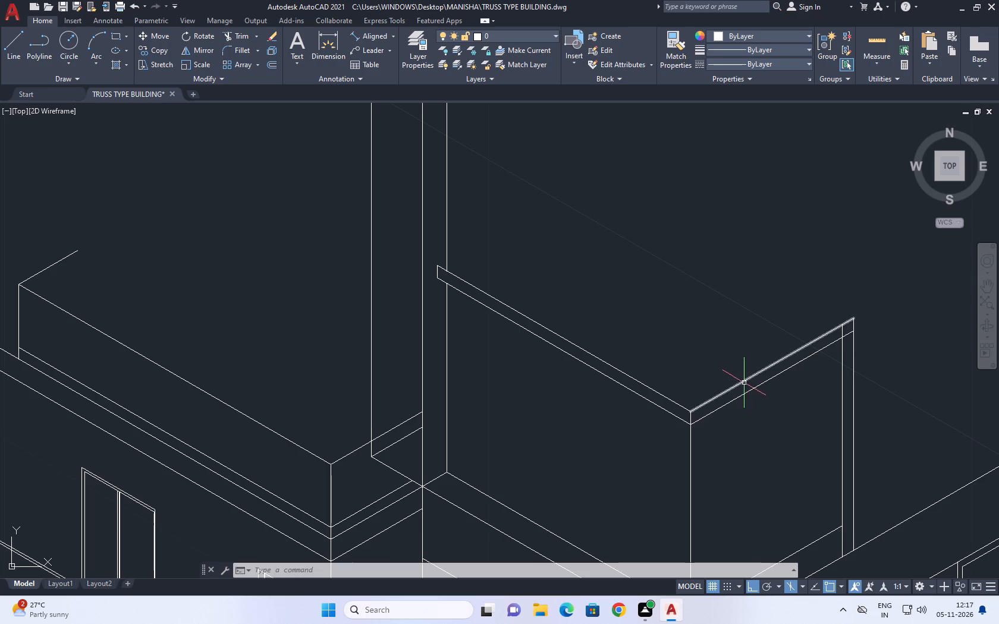
{"action": "scroll", "coordinate": [426, 281], "scroll_direction": "up", "scroll_amount": 1}
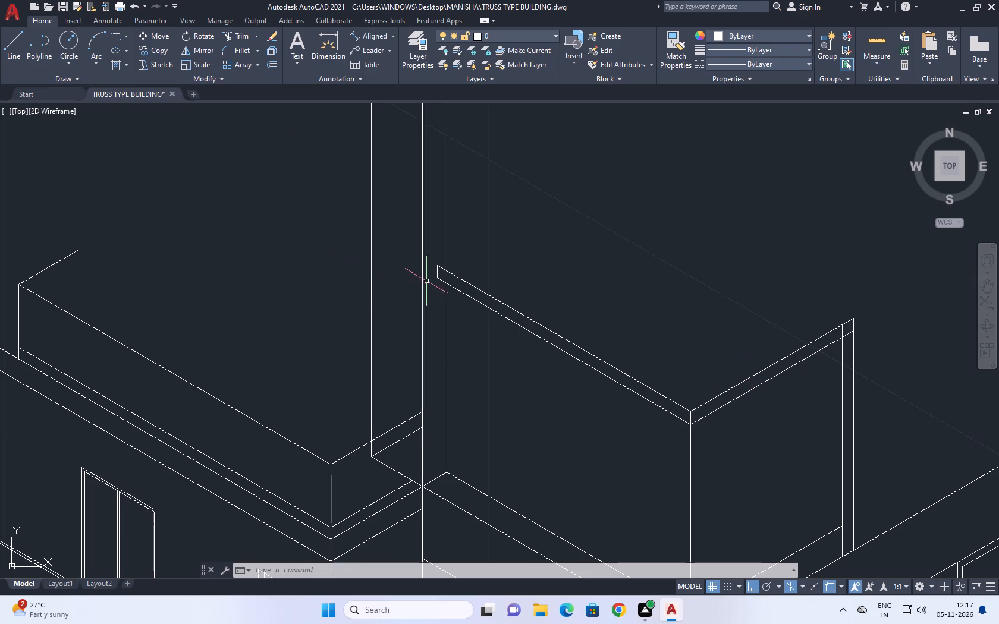
{"action": "scroll", "coordinate": [426, 281], "scroll_direction": "up", "scroll_amount": 1}
{"action": "middle_click_drag", "start_coordinate": [501, 280], "coordinate": [450, 336]}
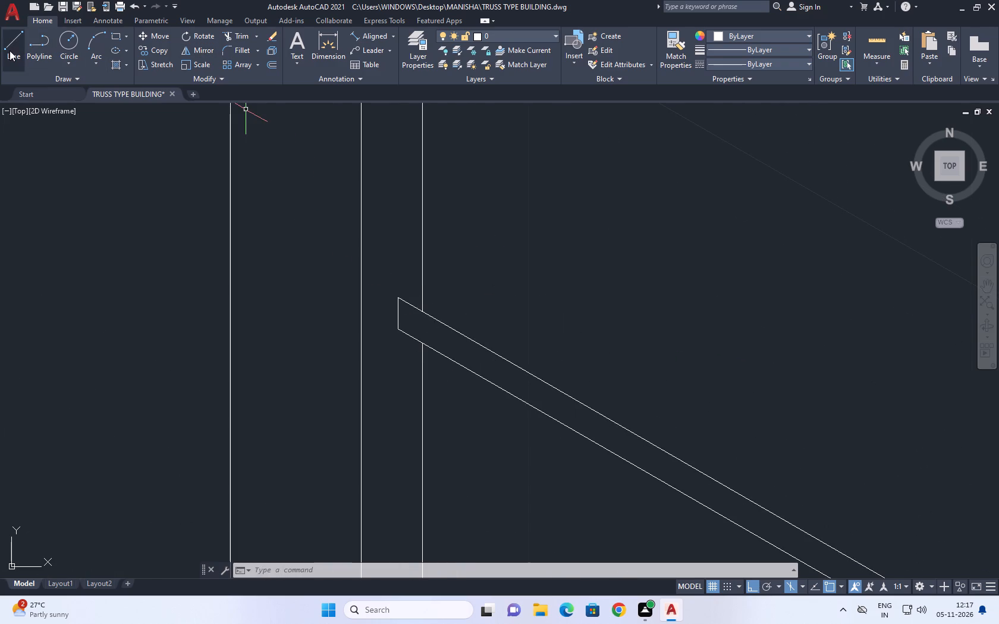
Draw a band extension from the far end's top corner: 0.21 along 30°, vertically down, and back to the lower band line's end.
{"action": "left_click", "coordinate": [12, 54]}
{"action": "scroll", "coordinate": [470, 244], "scroll_direction": "down", "scroll_amount": 2}
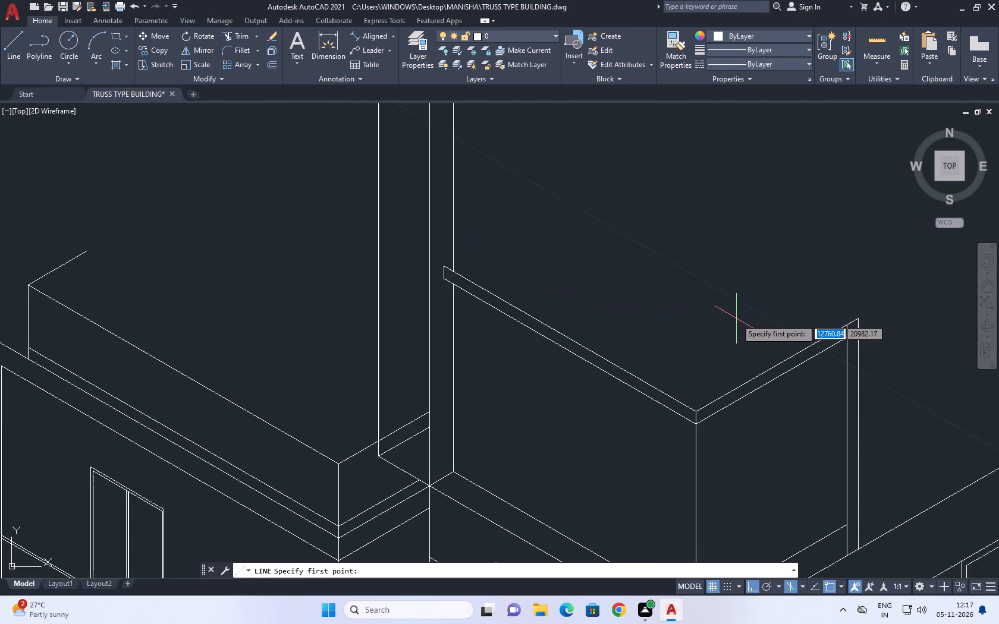
{"action": "middle_click_drag", "start_coordinate": [712, 308], "coordinate": [635, 296]}
{"action": "scroll", "coordinate": [785, 313], "scroll_direction": "up", "scroll_amount": 2}
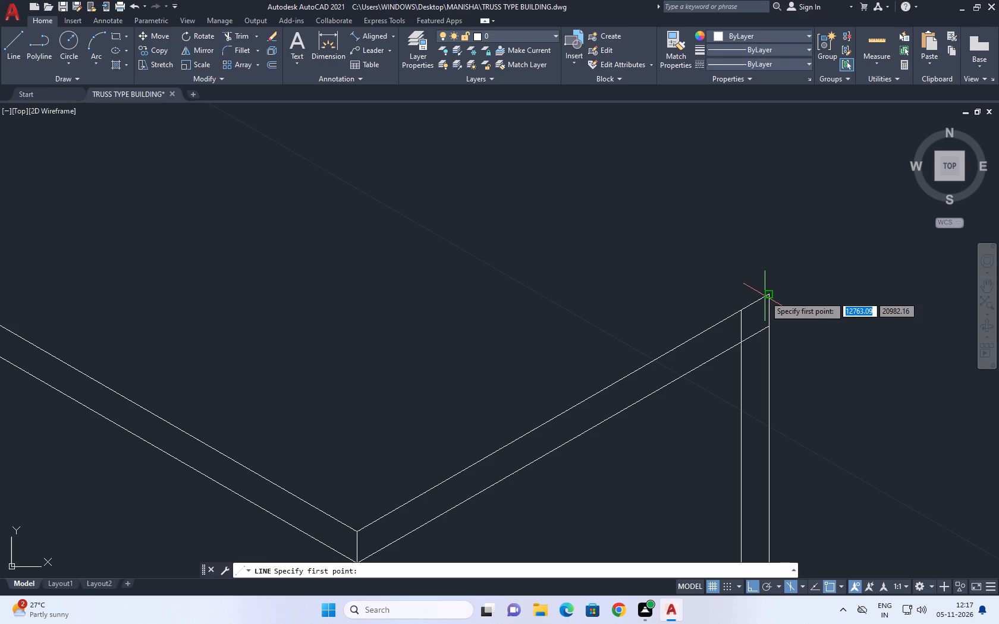
{"action": "left_click", "coordinate": [766, 295]}
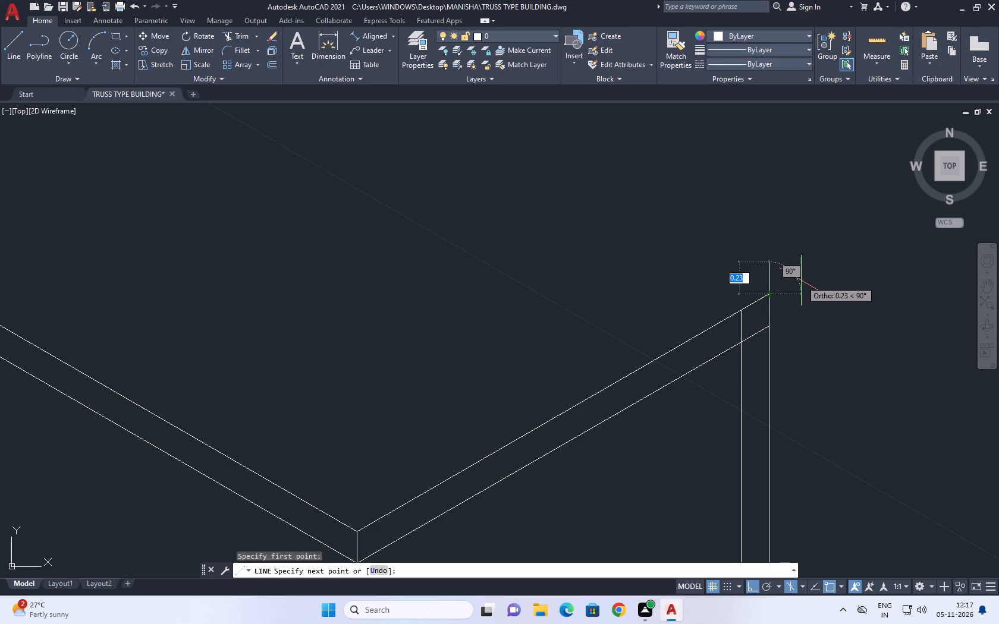
{"action": "key", "text": "F5"}
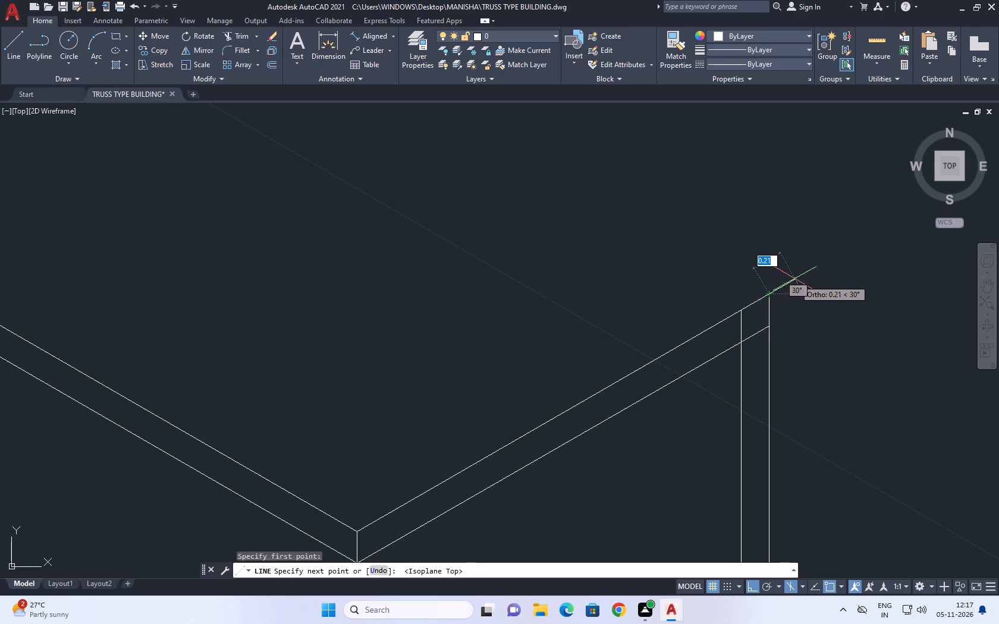
{"action": "type", "text": "0.21"}
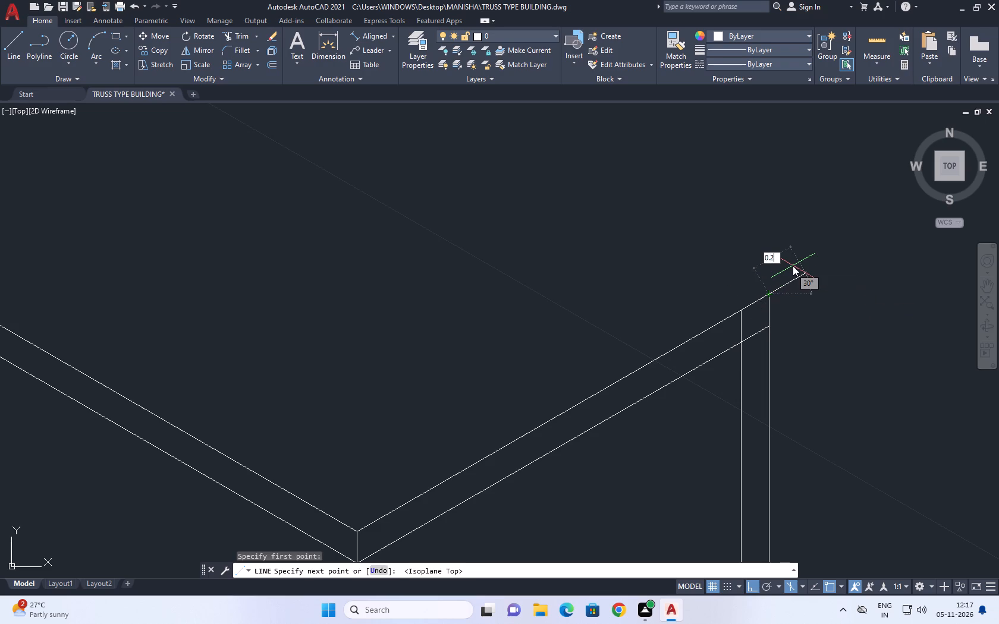
{"action": "key", "text": "Return"}
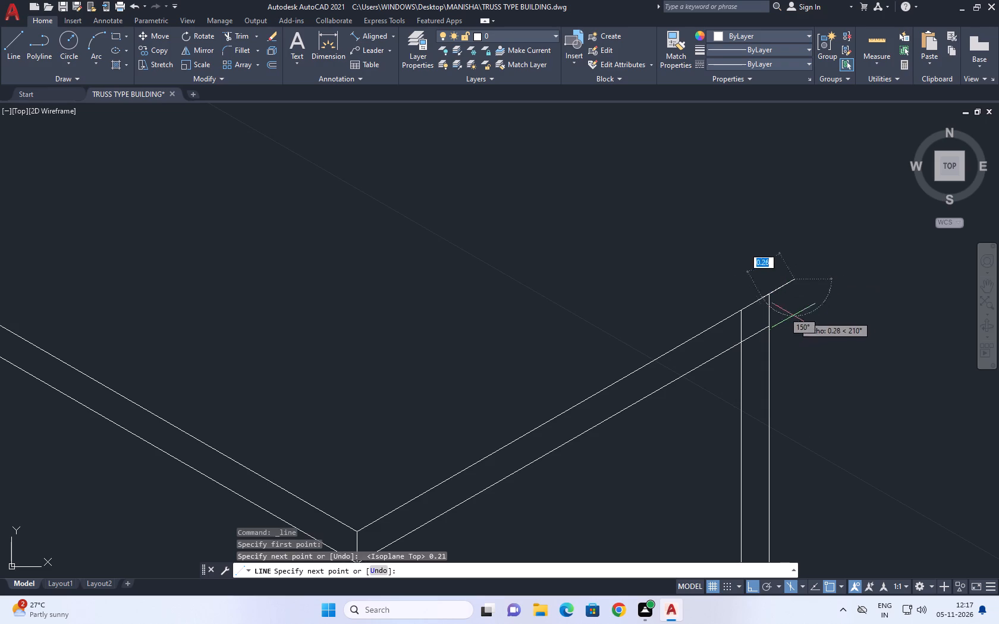
{"action": "key", "text": "F8"}
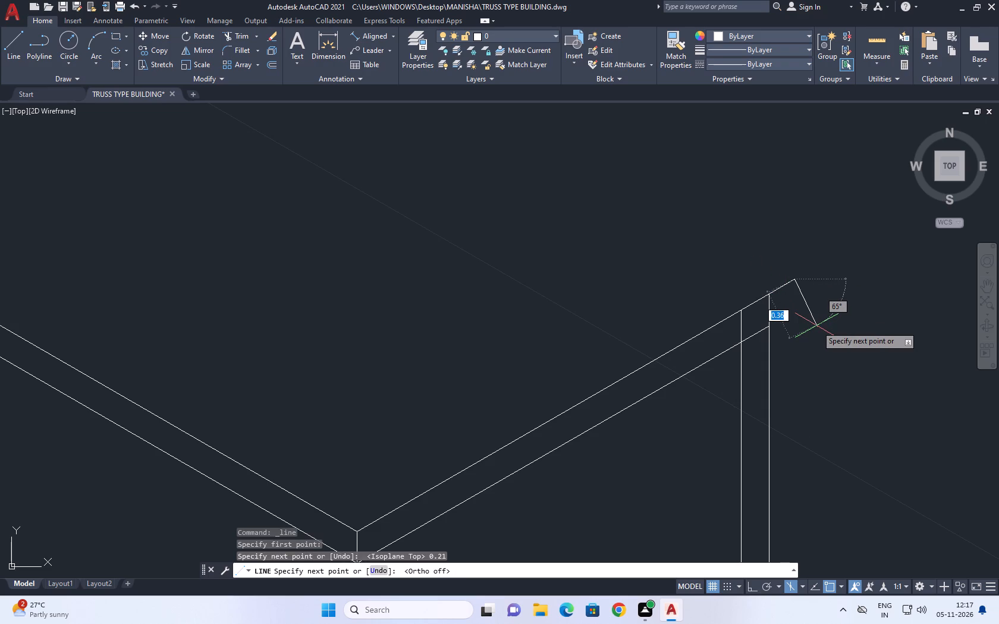
{"action": "key", "text": "F8"}
{"action": "key", "text": "F5"}
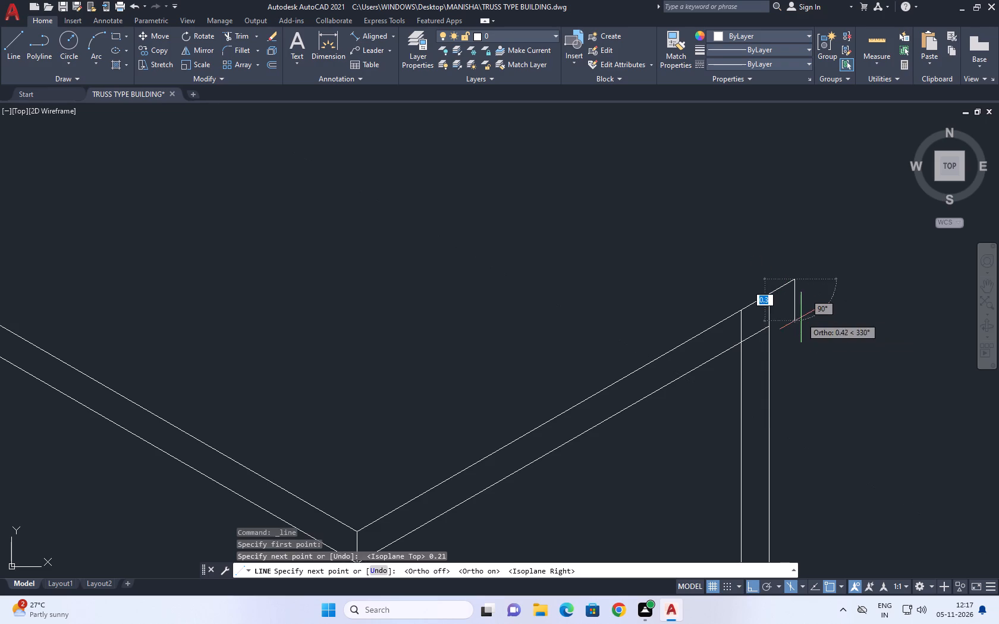
{"action": "scroll", "coordinate": [758, 329], "scroll_direction": "up", "scroll_amount": 2}
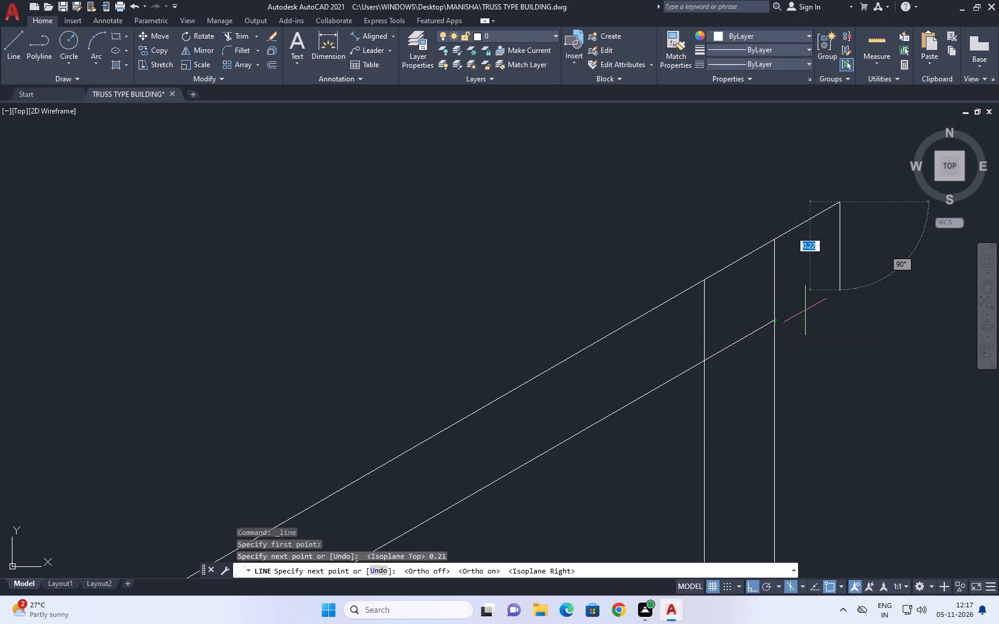
{"action": "left_click", "coordinate": [842, 279]}
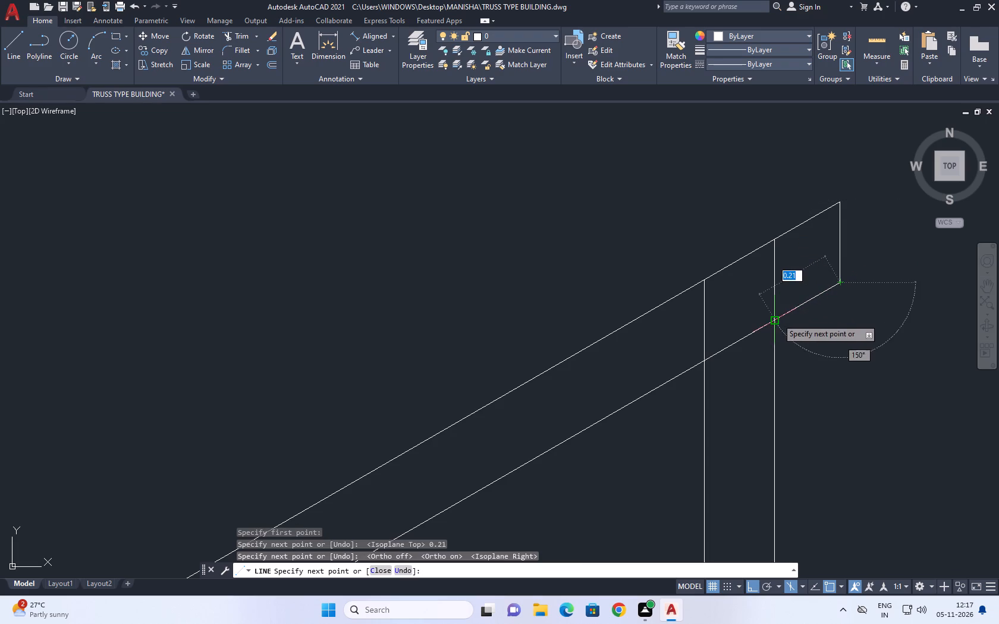
{"action": "left_click", "coordinate": [773, 322]}
{"action": "right_click", "coordinate": [787, 283]}
{"action": "left_click", "coordinate": [822, 301]}
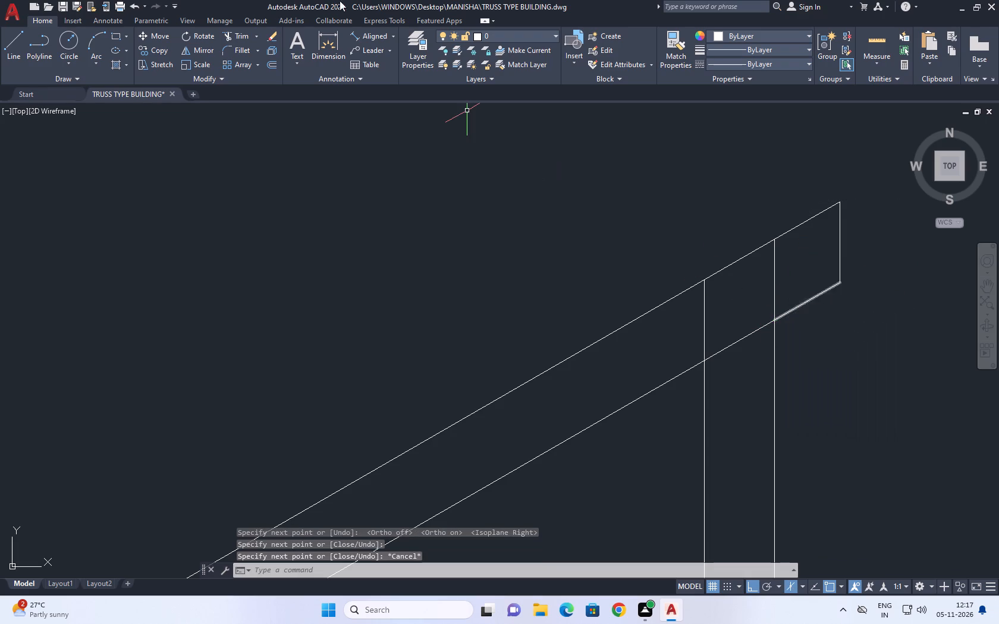
Trim both far end verticals where they cross between the upper and lower parapet band lines.
{"action": "left_click", "coordinate": [232, 33]}
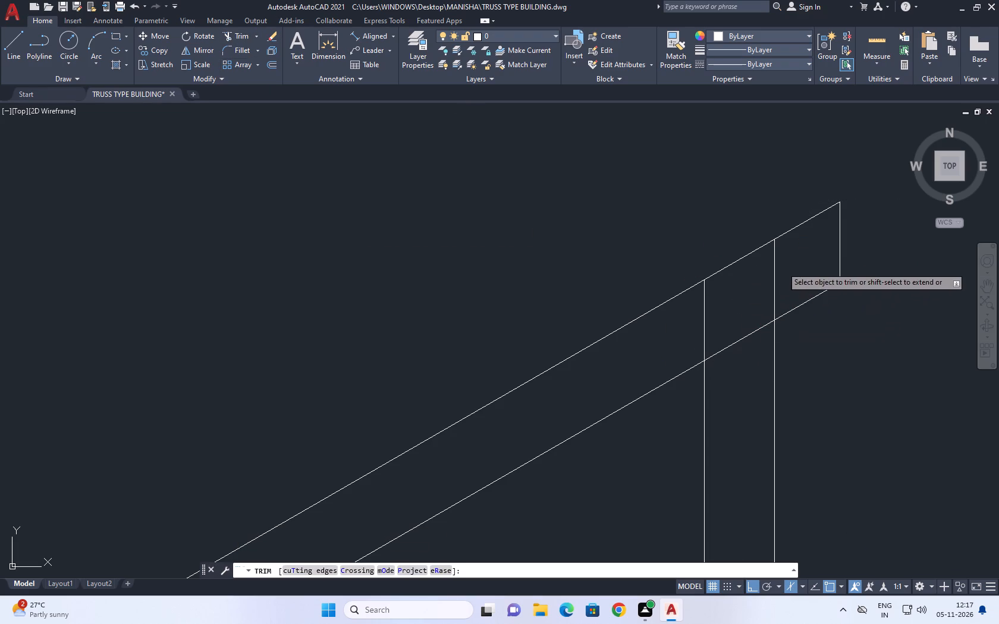
{"action": "left_click", "coordinate": [782, 267]}
{"action": "left_click", "coordinate": [640, 332]}
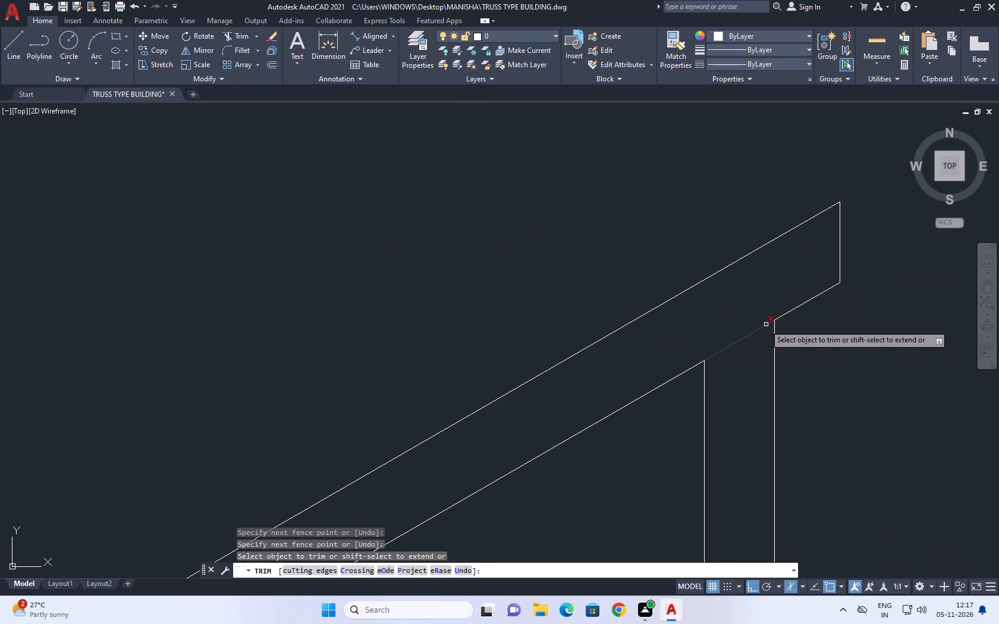
{"action": "scroll", "coordinate": [746, 321], "scroll_direction": "down", "scroll_amount": 6}
{"action": "right_click", "coordinate": [690, 203]}
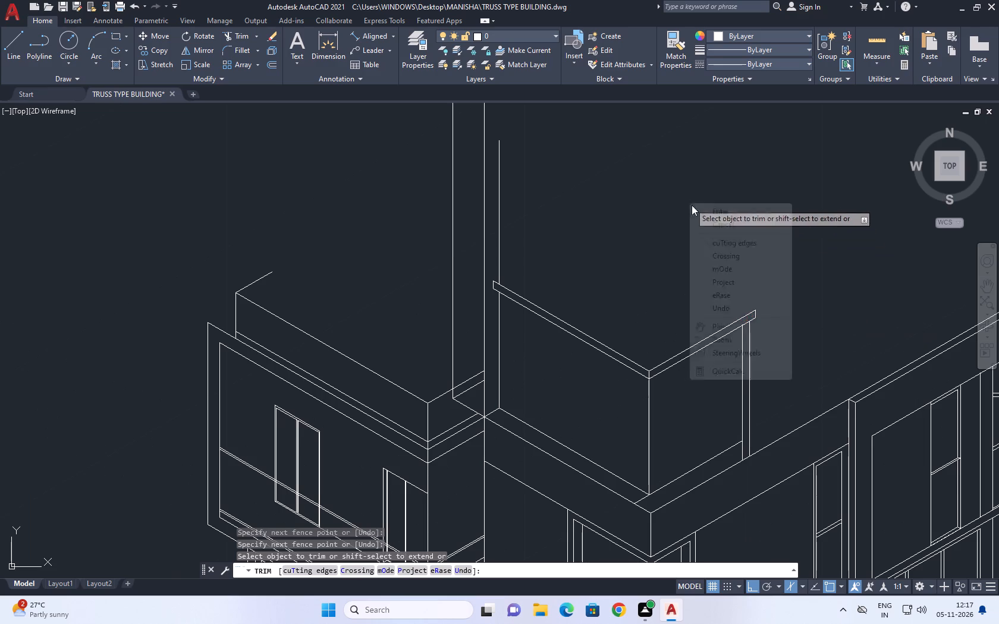
{"action": "left_click", "coordinate": [735, 223]}
Examine the parapet band's projecting far end above the two wall verticals.
{"action": "scroll", "coordinate": [754, 335], "scroll_direction": "up", "scroll_amount": 2}
{"action": "scroll", "coordinate": [708, 306], "scroll_direction": "up", "scroll_amount": 1}
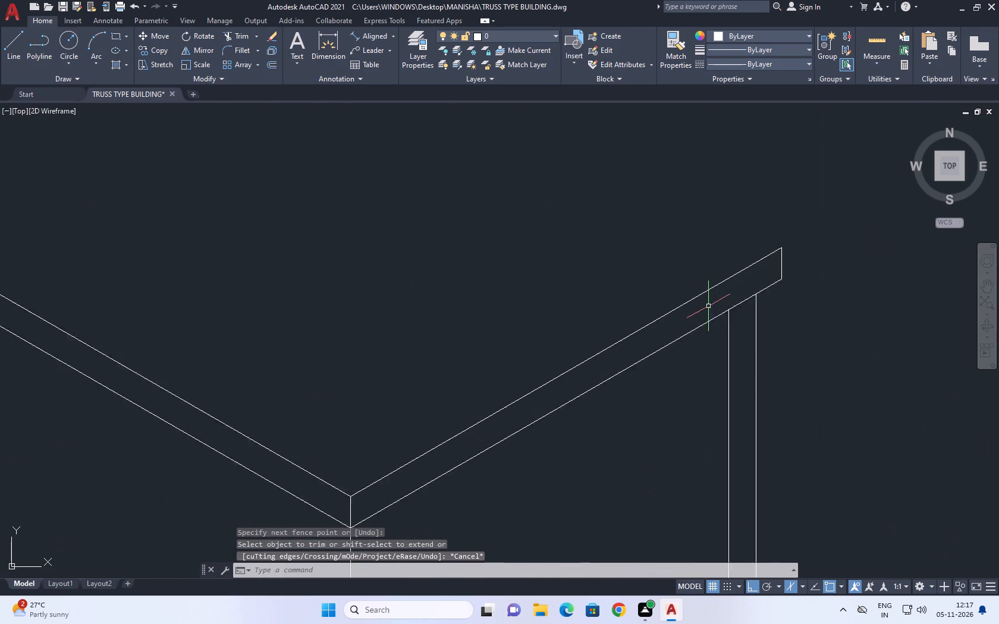
{"action": "scroll", "coordinate": [708, 306], "scroll_direction": "up", "scroll_amount": 1}
{"action": "scroll", "coordinate": [708, 306], "scroll_direction": "down", "scroll_amount": 2}
{"action": "middle_click_drag", "start_coordinate": [727, 304], "coordinate": [733, 324]}
{"action": "scroll", "coordinate": [775, 289], "scroll_direction": "up", "scroll_amount": 2}
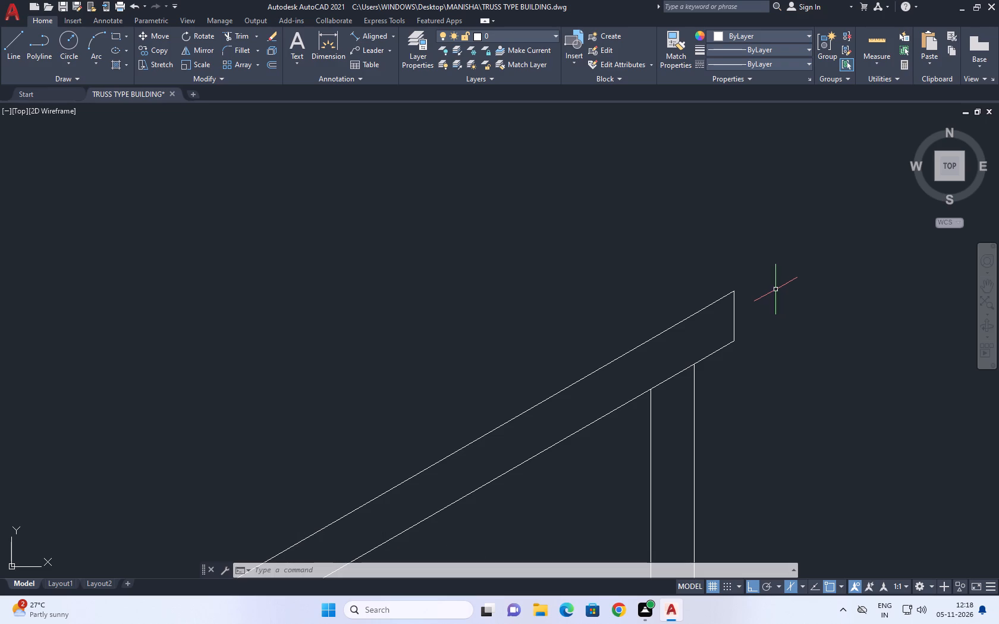
{"action": "middle_click_drag", "start_coordinate": [538, 351], "coordinate": [640, 333]}
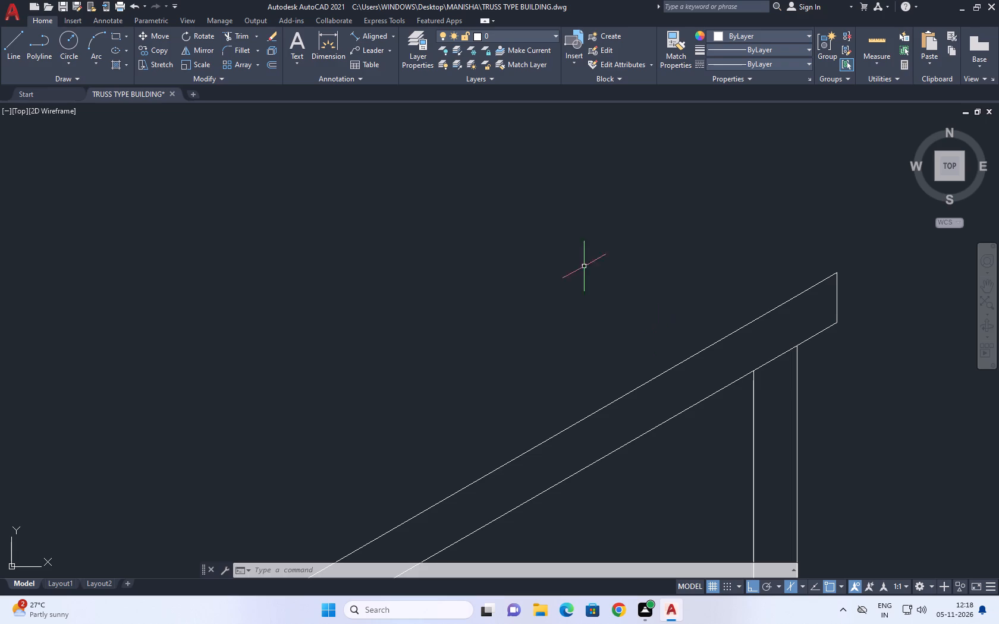
{"action": "middle_click_drag", "start_coordinate": [771, 373], "coordinate": [744, 374]}
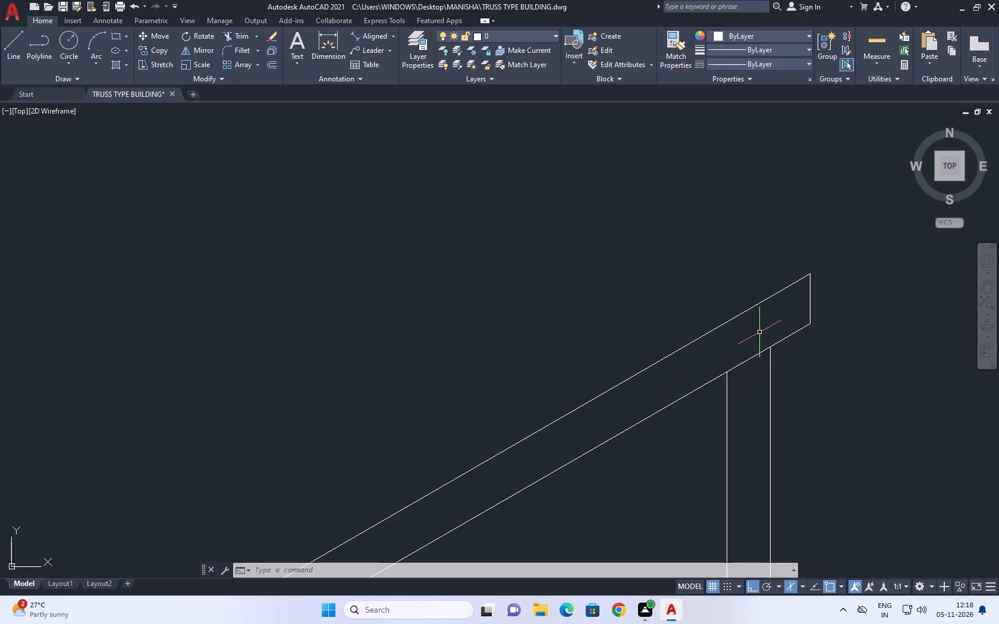
{"action": "middle_click_drag", "start_coordinate": [759, 332], "coordinate": [704, 367]}
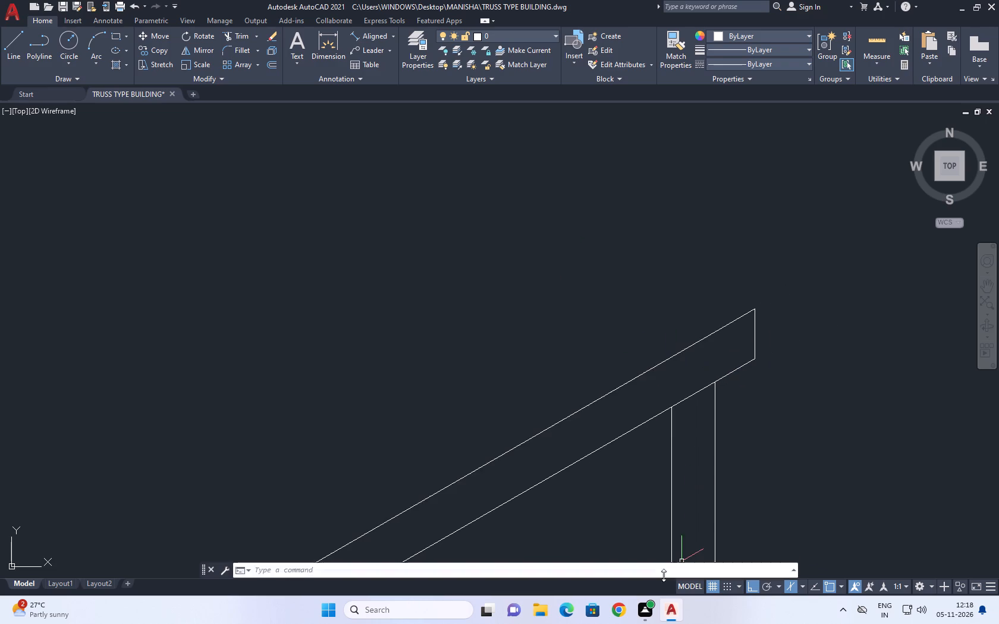
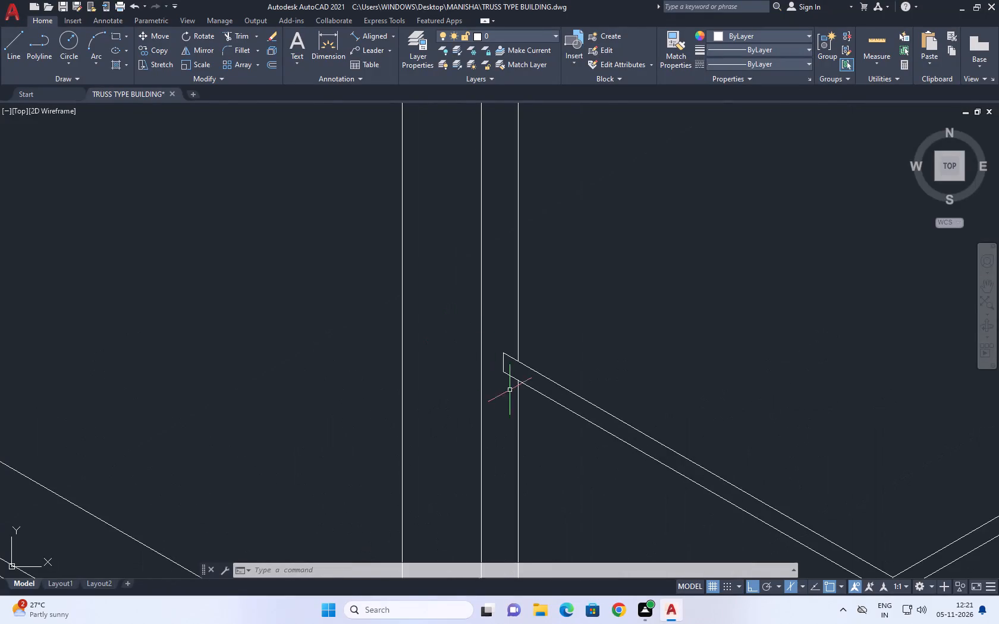
Move the vertical line closing the parapet band beside the tall structure a short distance inward along the band.
{"action": "scroll", "coordinate": [519, 397], "scroll_direction": "up", "scroll_amount": 4}
{"action": "middle_click_drag", "start_coordinate": [453, 153], "coordinate": [486, 295]}
{"action": "left_click", "coordinate": [461, 330]}
{"action": "left_click", "coordinate": [422, 295]}
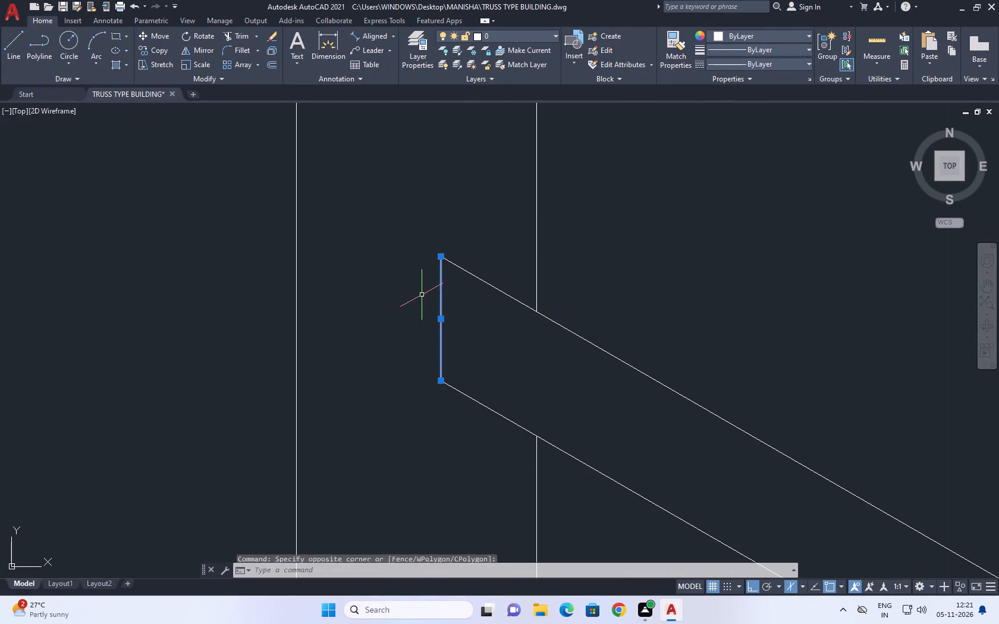
{"action": "left_click", "coordinate": [165, 37]}
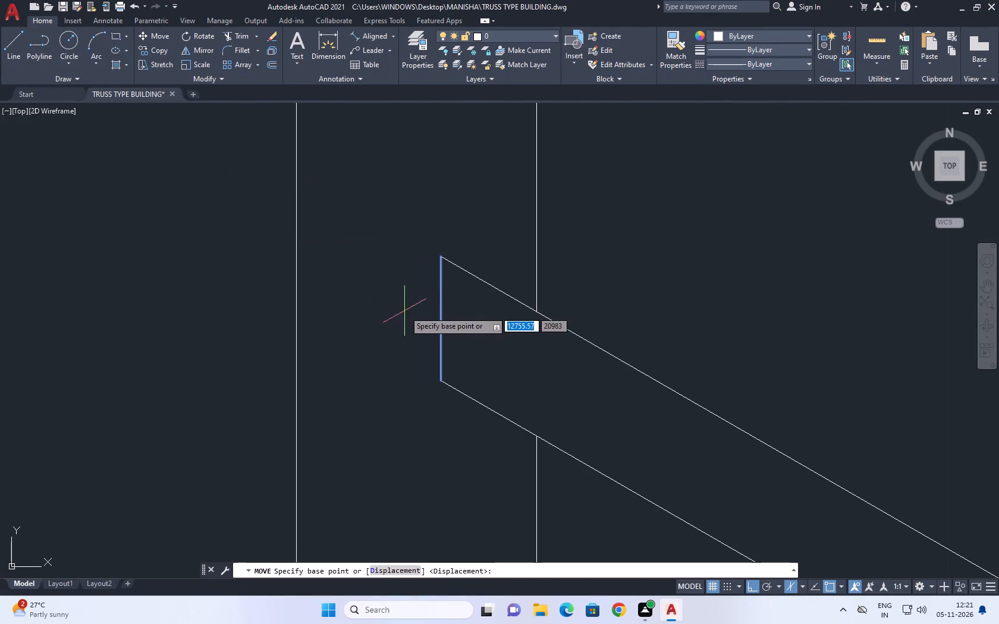
{"action": "left_click", "coordinate": [439, 259]}
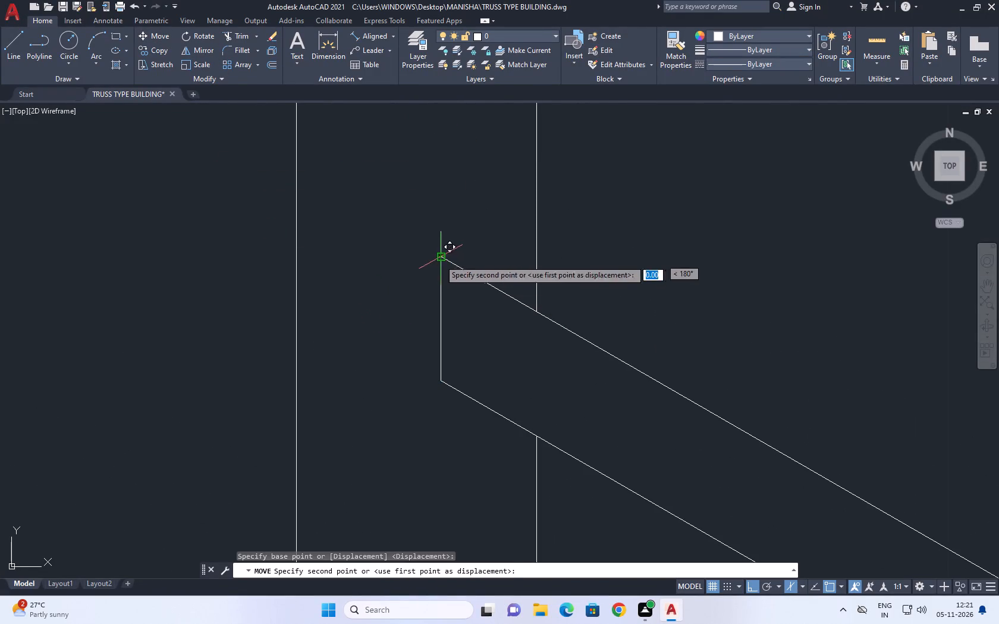
{"action": "left_click", "coordinate": [485, 281]}
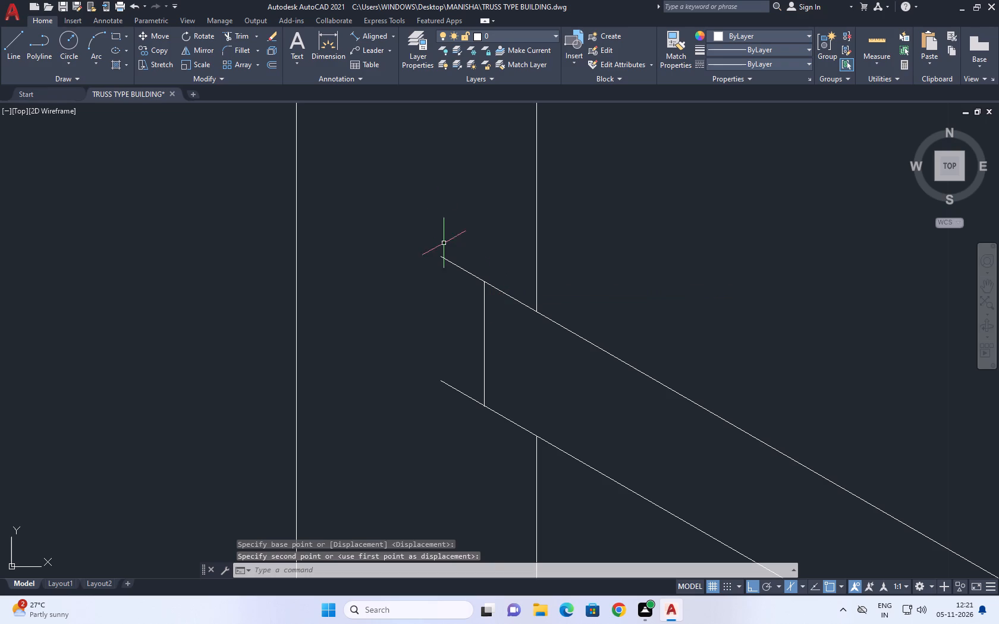
Trim the two band line stubs projecting past the moved closing line beside the tall structure.
{"action": "left_click", "coordinate": [235, 35]}
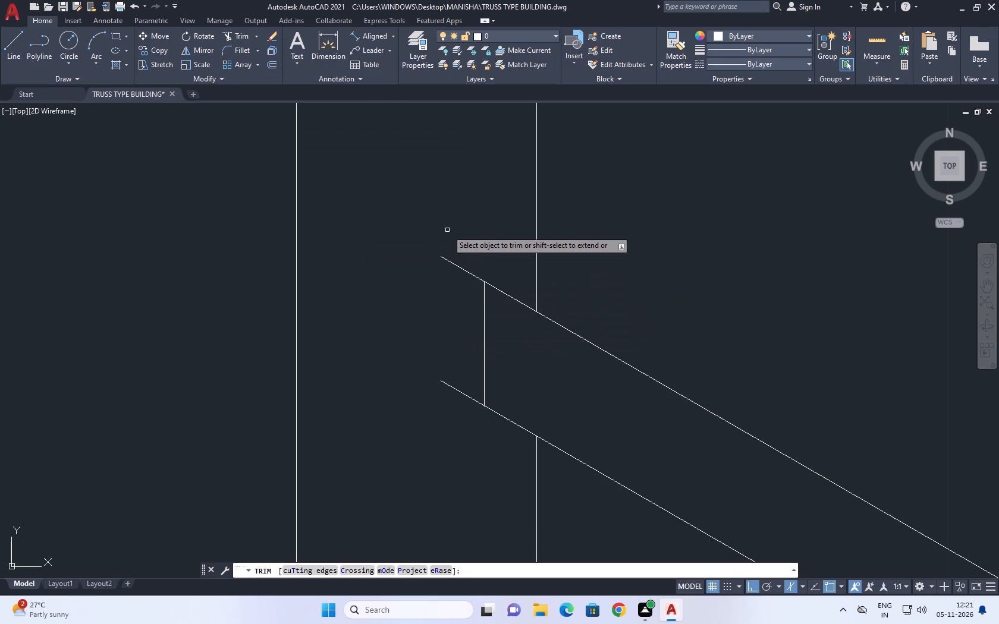
{"action": "left_click", "coordinate": [448, 228]}
{"action": "left_click", "coordinate": [451, 427]}
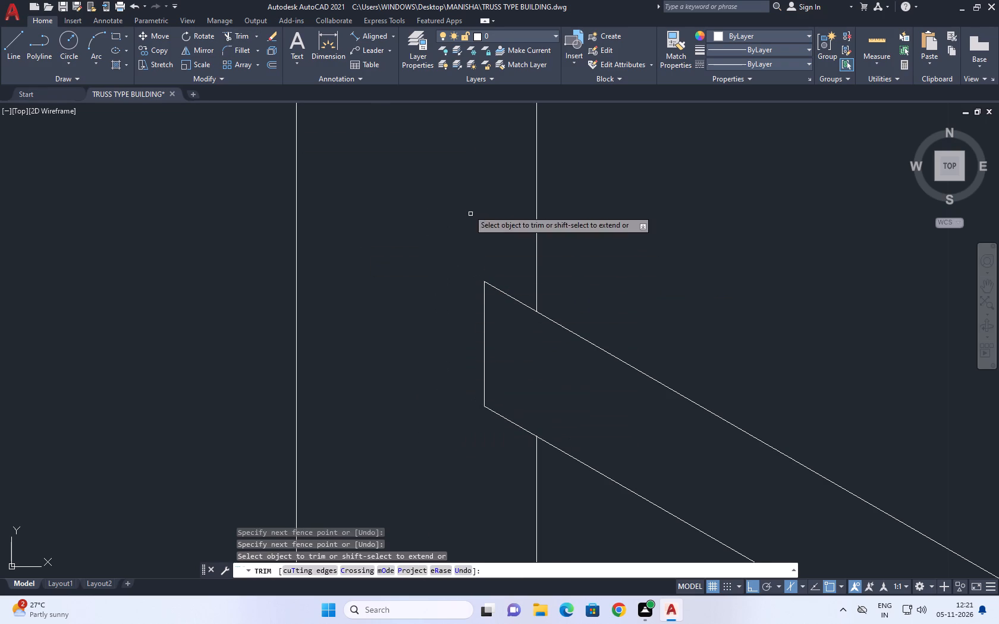
{"action": "right_click", "coordinate": [459, 195]}
{"action": "left_click", "coordinate": [490, 223]}
Move the vertical line closing the parapet band's far end slightly inward along 210°.
{"action": "scroll", "coordinate": [340, 262], "scroll_direction": "down", "scroll_amount": 5}
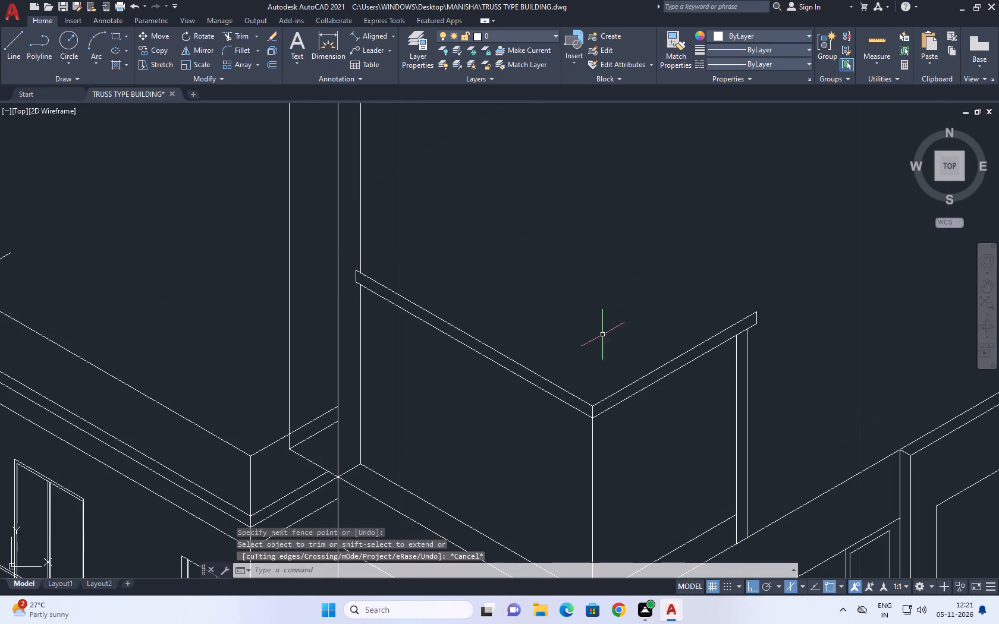
{"action": "scroll", "coordinate": [782, 339], "scroll_direction": "up", "scroll_amount": 2}
{"action": "scroll", "coordinate": [716, 295], "scroll_direction": "up", "scroll_amount": 2}
{"action": "left_click", "coordinate": [733, 244]}
{"action": "left_click", "coordinate": [696, 276]}
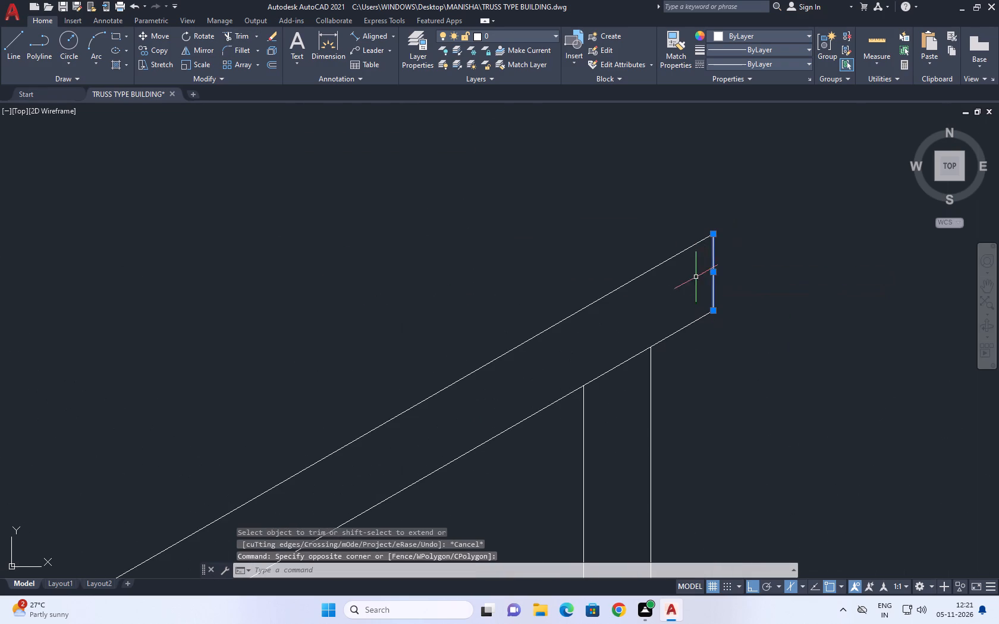
{"action": "left_click", "coordinate": [155, 33]}
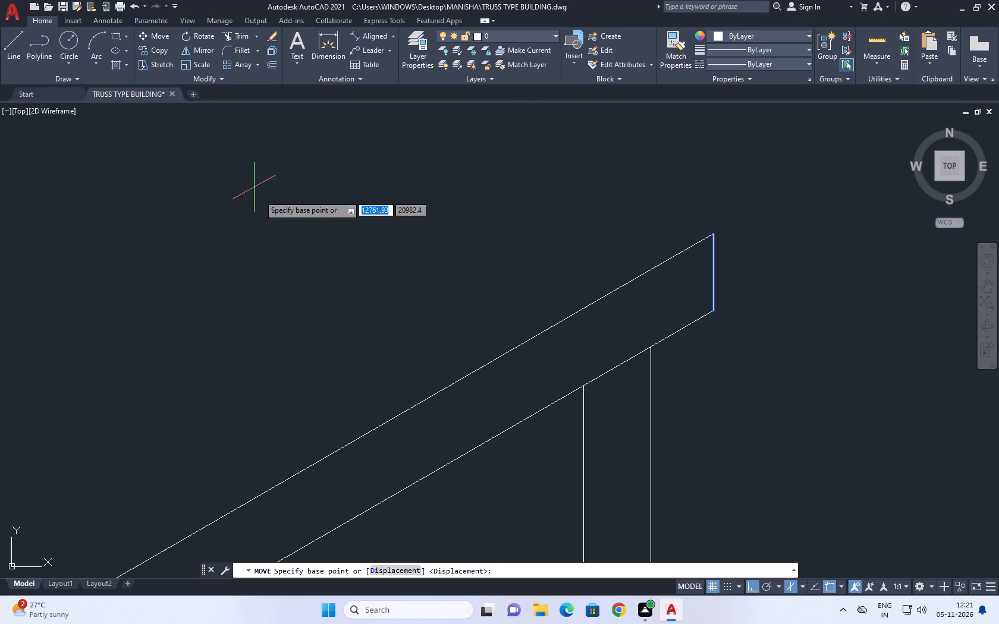
{"action": "left_click", "coordinate": [650, 306]}
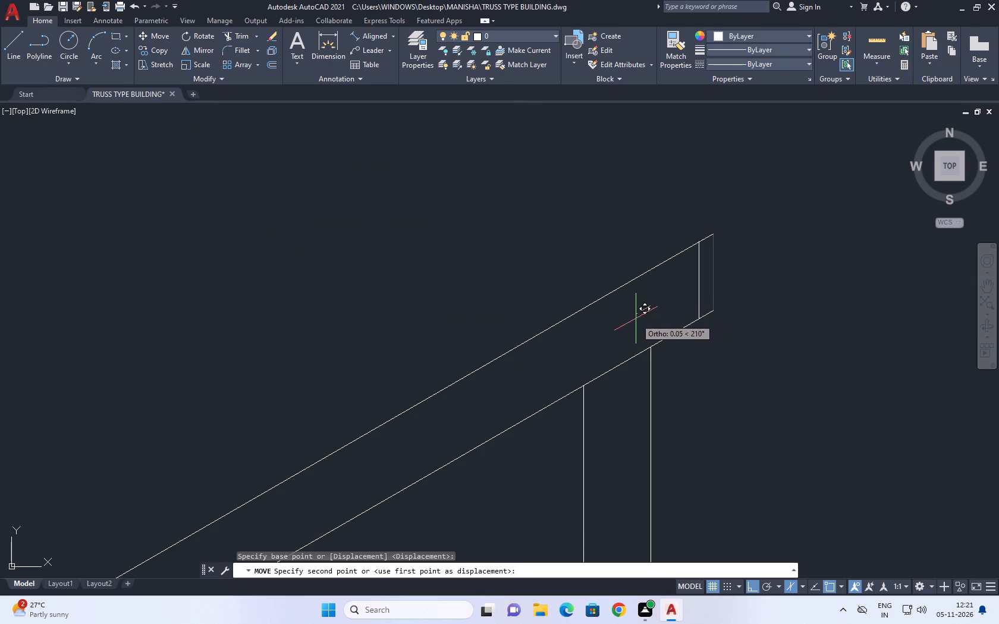
{"action": "left_click", "coordinate": [624, 326]}
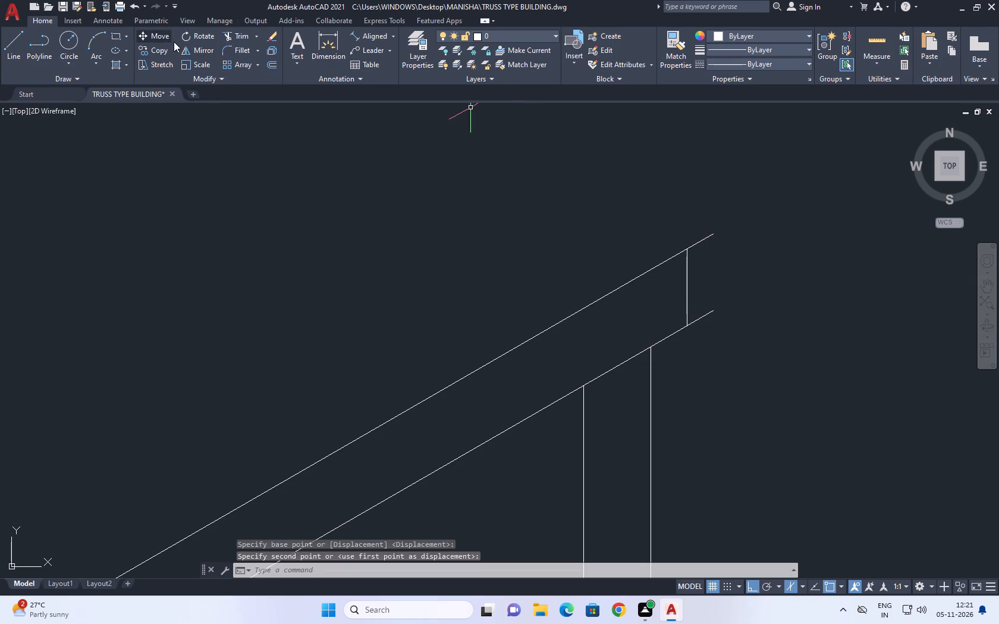
Trim both band line stubs projecting past the closing line at the parapet's far end.
{"action": "left_click", "coordinate": [245, 34]}
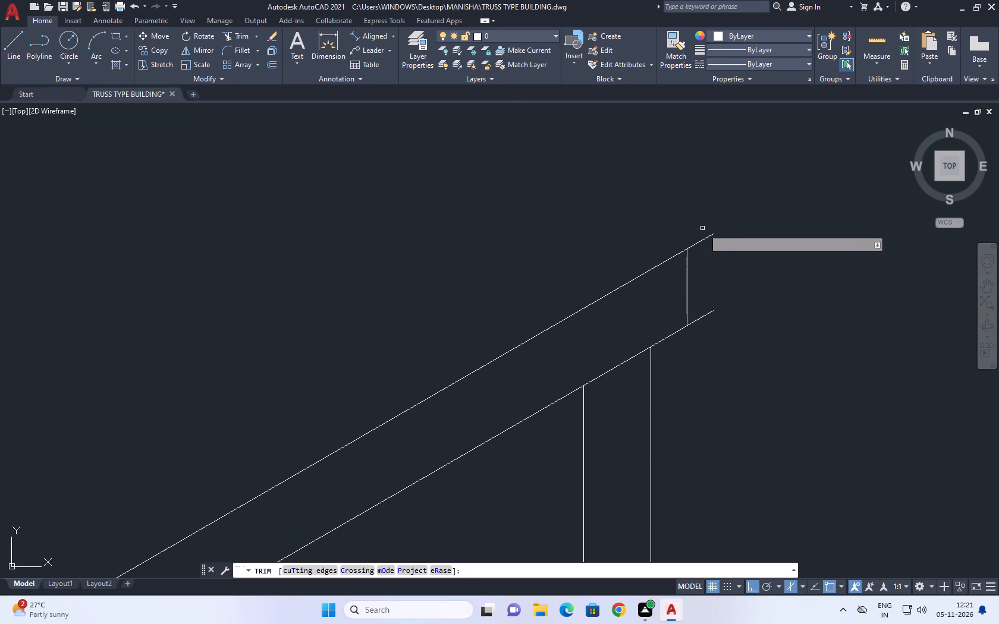
{"action": "left_click", "coordinate": [704, 223]}
{"action": "left_click_drag", "start_coordinate": [711, 378], "coordinate": [709, 404]}
{"action": "right_click_drag", "start_coordinate": [711, 201], "coordinate": [718, 209]}
{"action": "left_click", "coordinate": [757, 239]}
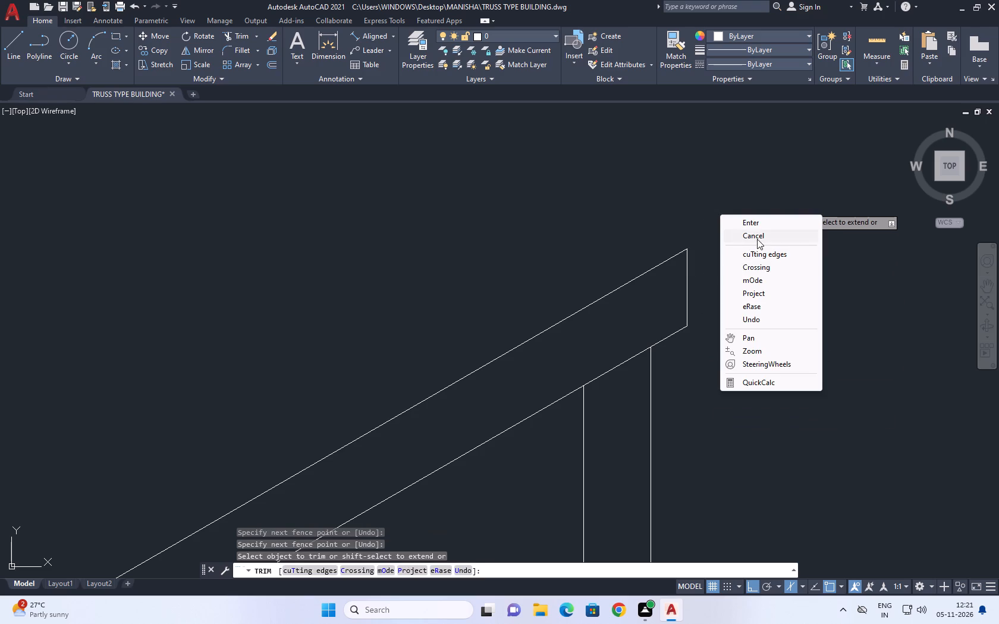
Draw a sloping line from the parapet's front top corner to the tall structure's middle vertical near its top, continuing along 210° over the lower block.
{"action": "scroll", "coordinate": [665, 269], "scroll_direction": "down", "scroll_amount": 4}
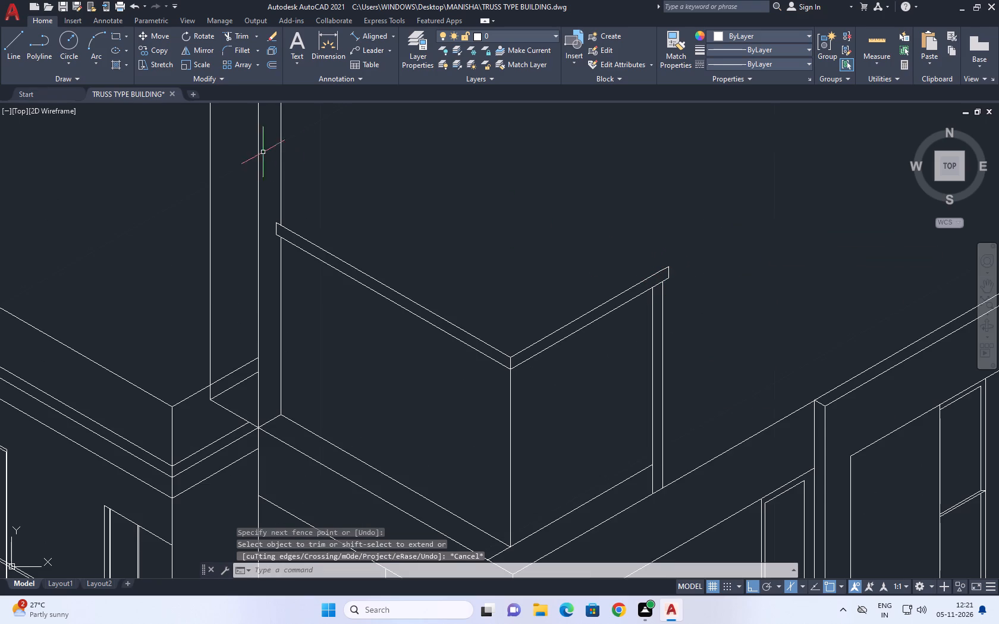
{"action": "middle_click_drag", "start_coordinate": [347, 217], "coordinate": [367, 280]}
{"action": "scroll", "coordinate": [425, 288], "scroll_direction": "down", "scroll_amount": 2}
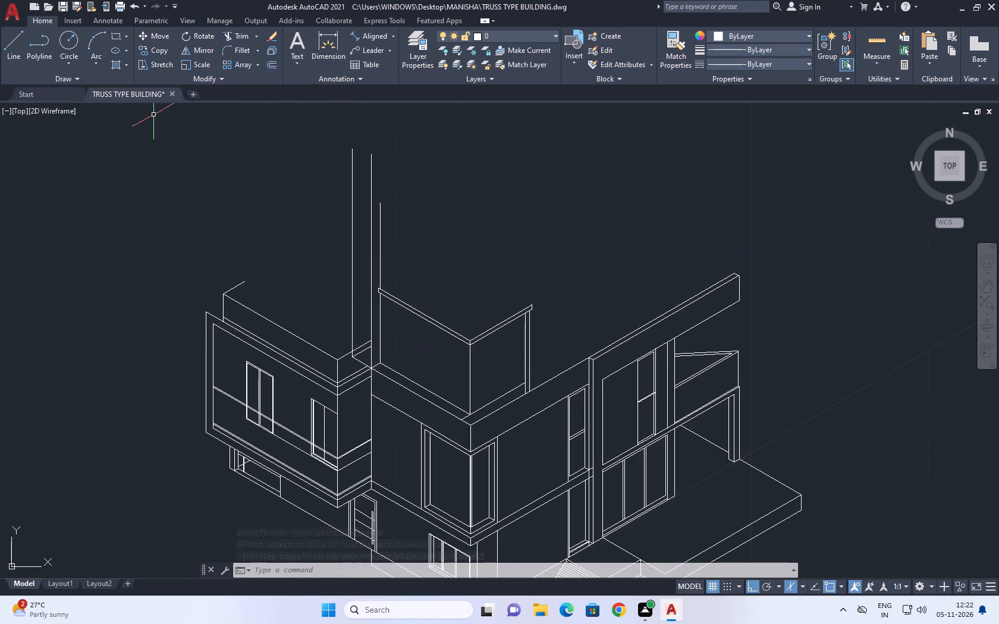
{"action": "left_click", "coordinate": [9, 38]}
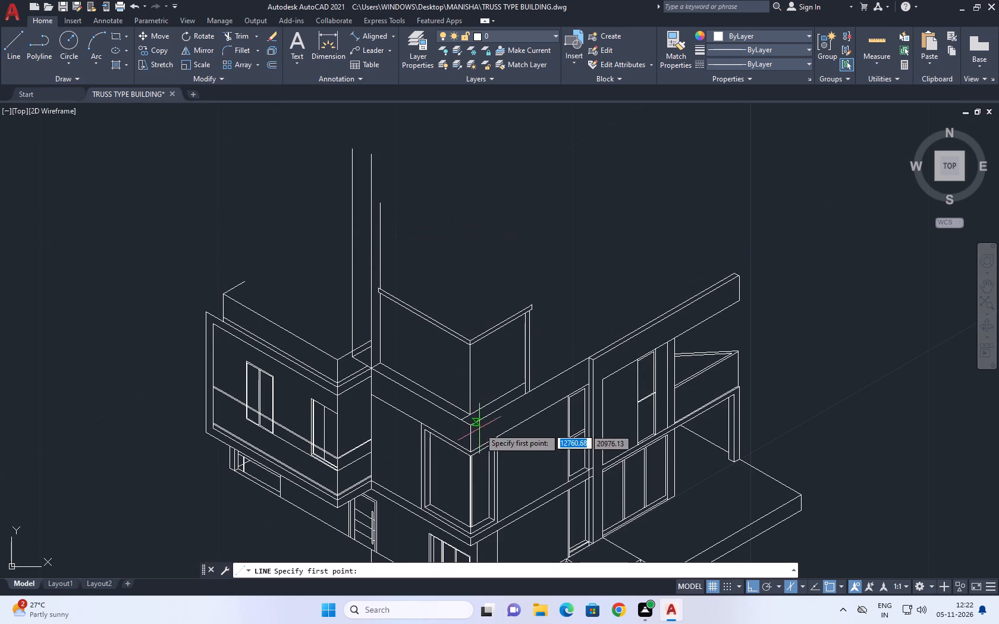
{"action": "middle_click_drag", "start_coordinate": [463, 317], "coordinate": [485, 363]}
{"action": "scroll", "coordinate": [491, 385], "scroll_direction": "up", "scroll_amount": 1}
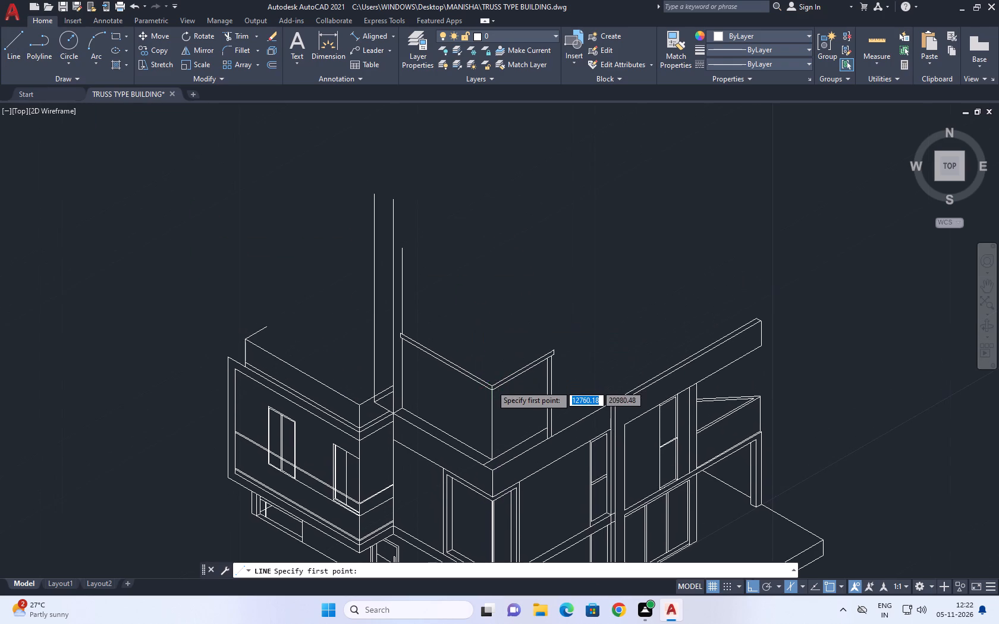
{"action": "left_click", "coordinate": [490, 384]}
{"action": "middle_click_drag", "start_coordinate": [383, 194], "coordinate": [451, 335]}
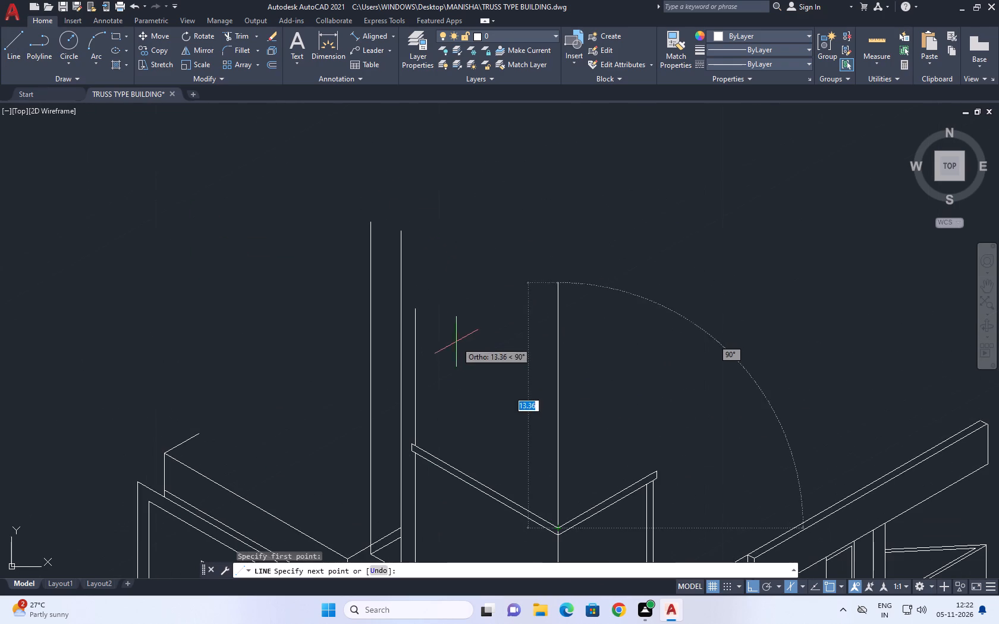
{"action": "key", "text": "F5"}
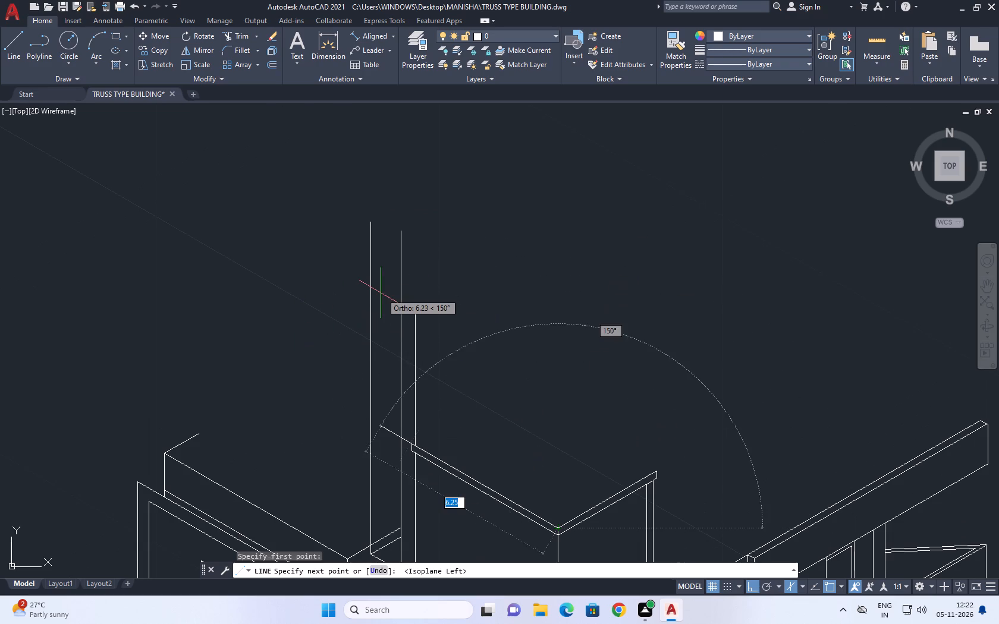
{"action": "key", "text": "F5"}
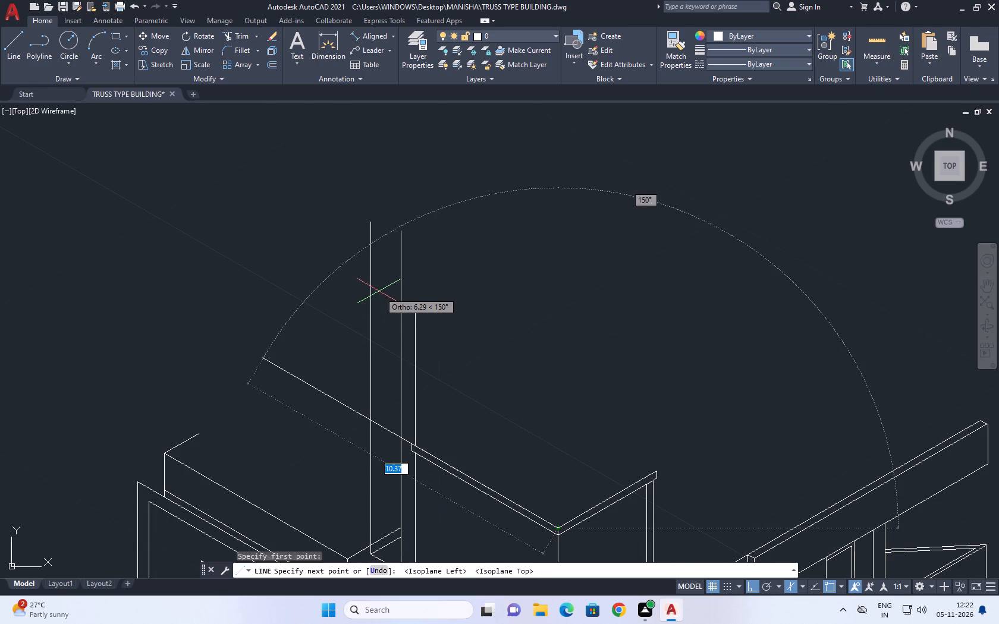
{"action": "left_click", "coordinate": [397, 251]}
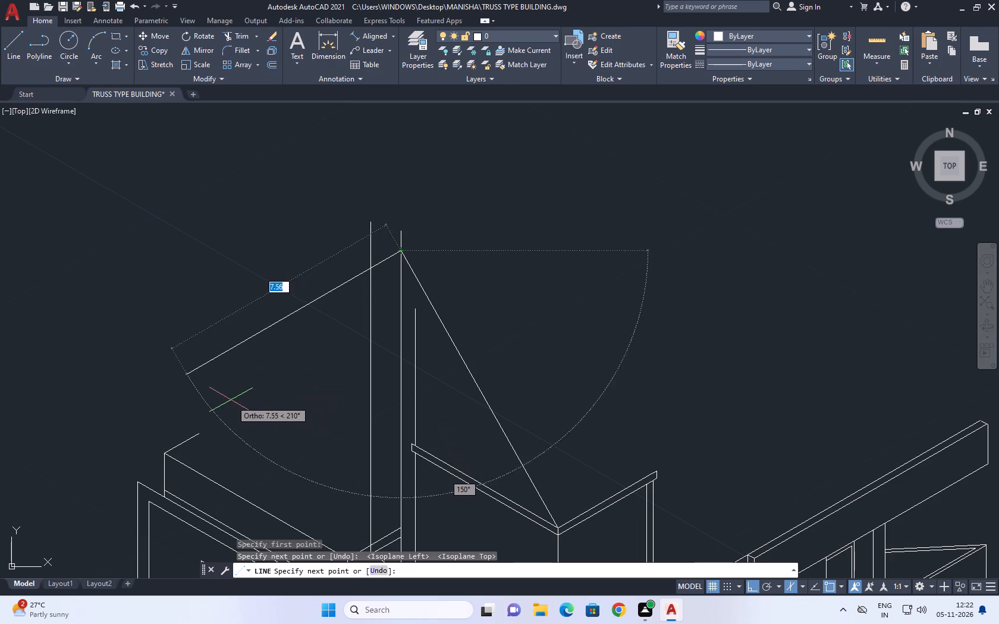
{"action": "middle_click_drag", "start_coordinate": [246, 398], "coordinate": [375, 361]}
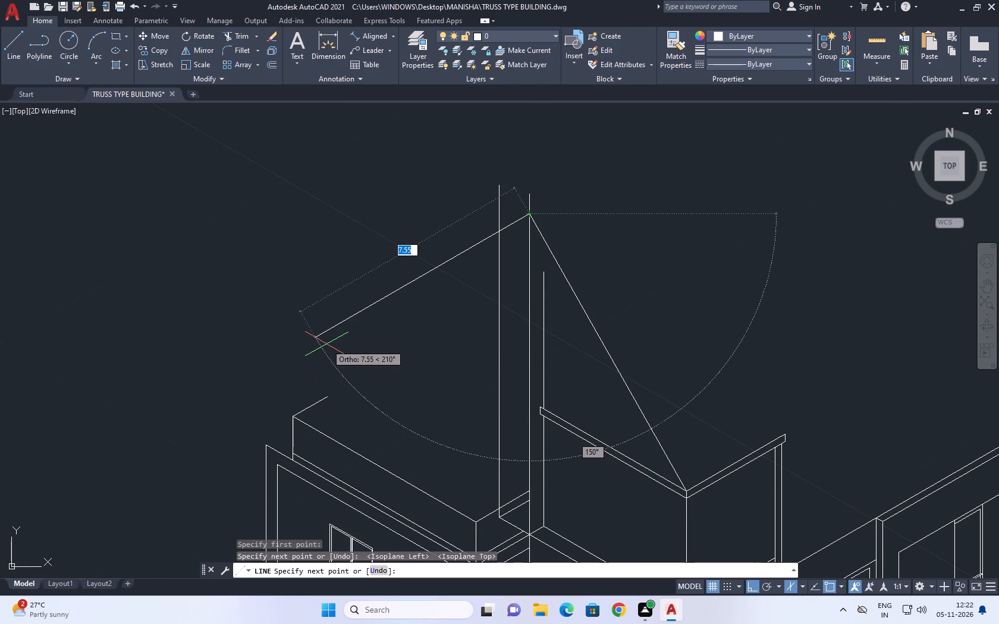
{"action": "left_click", "coordinate": [344, 324]}
{"action": "right_click", "coordinate": [303, 245]}
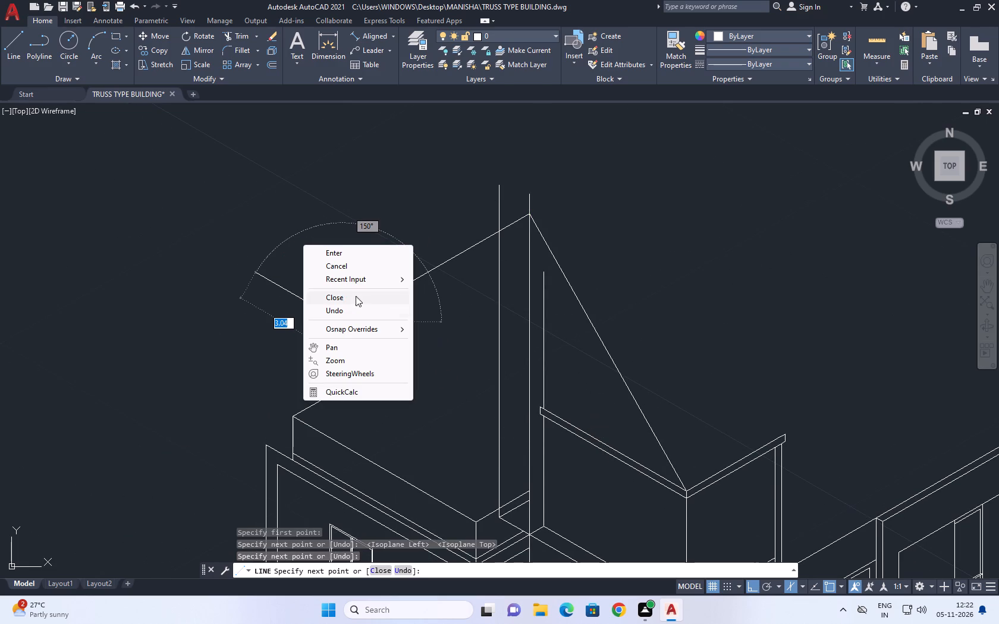
{"action": "left_click", "coordinate": [355, 270]}
Stretch the sloping line's upper end onto the leftmost of the three tall verticals, just below the 30° line.
{"action": "scroll", "coordinate": [369, 314], "scroll_direction": "down", "scroll_amount": 2}
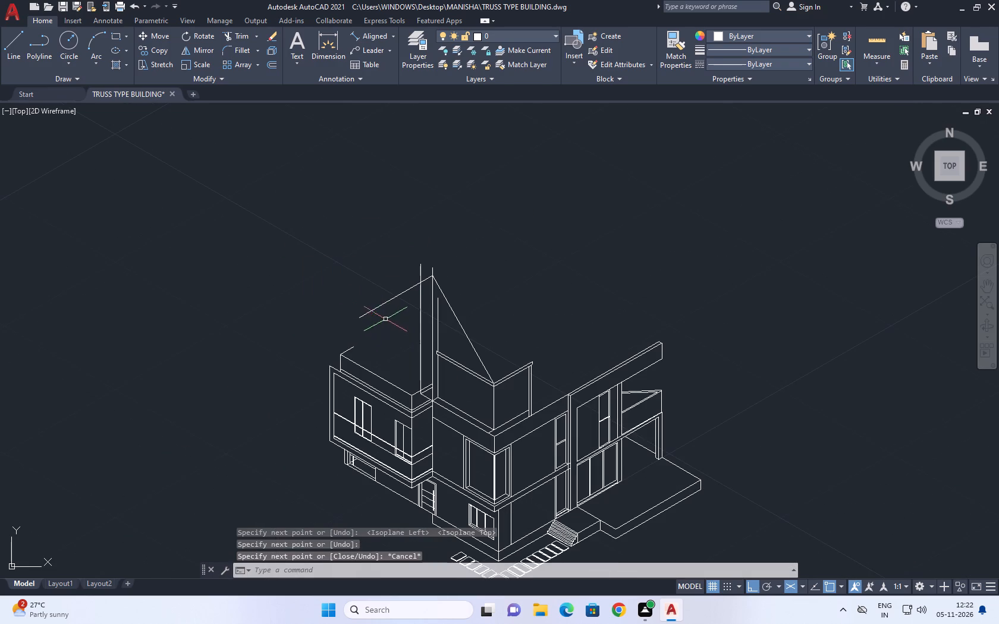
{"action": "scroll", "coordinate": [406, 293], "scroll_direction": "up", "scroll_amount": 2}
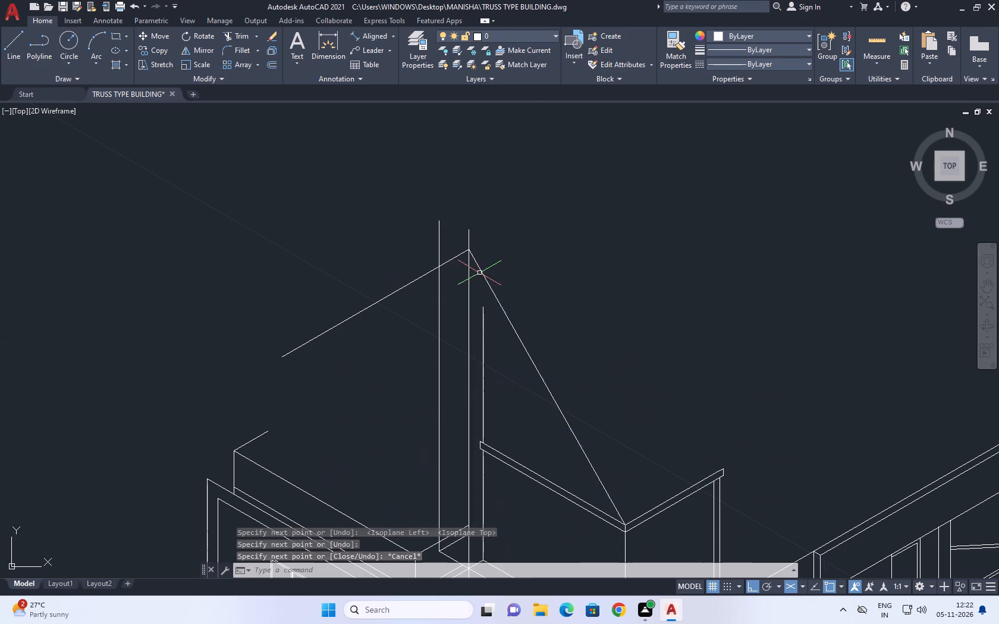
{"action": "left_click", "coordinate": [479, 273]}
{"action": "double_click", "coordinate": [472, 278]}
{"action": "left_click", "coordinate": [468, 248]}
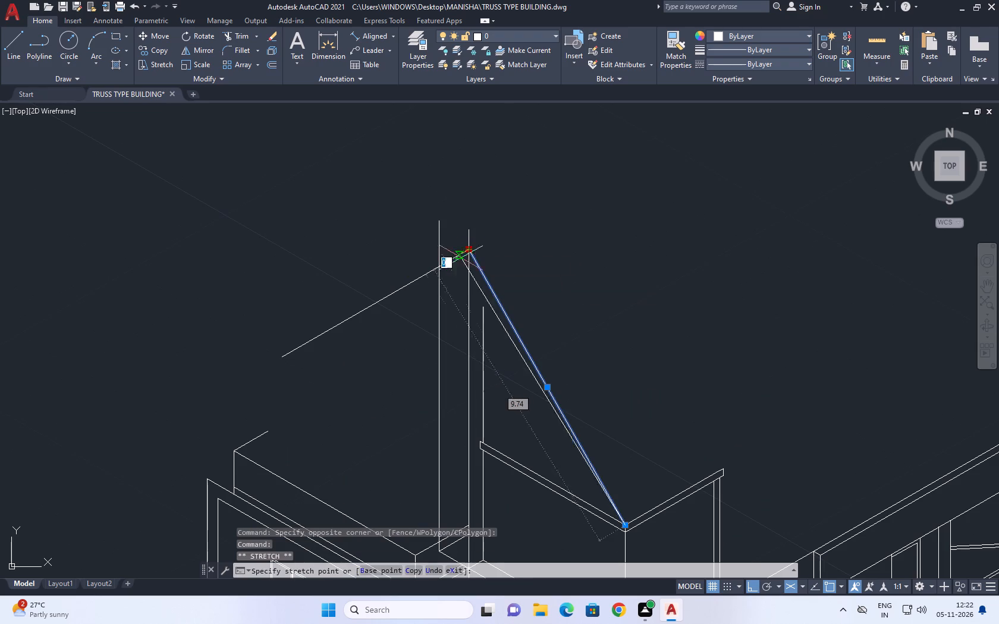
{"action": "left_click", "coordinate": [438, 276]}
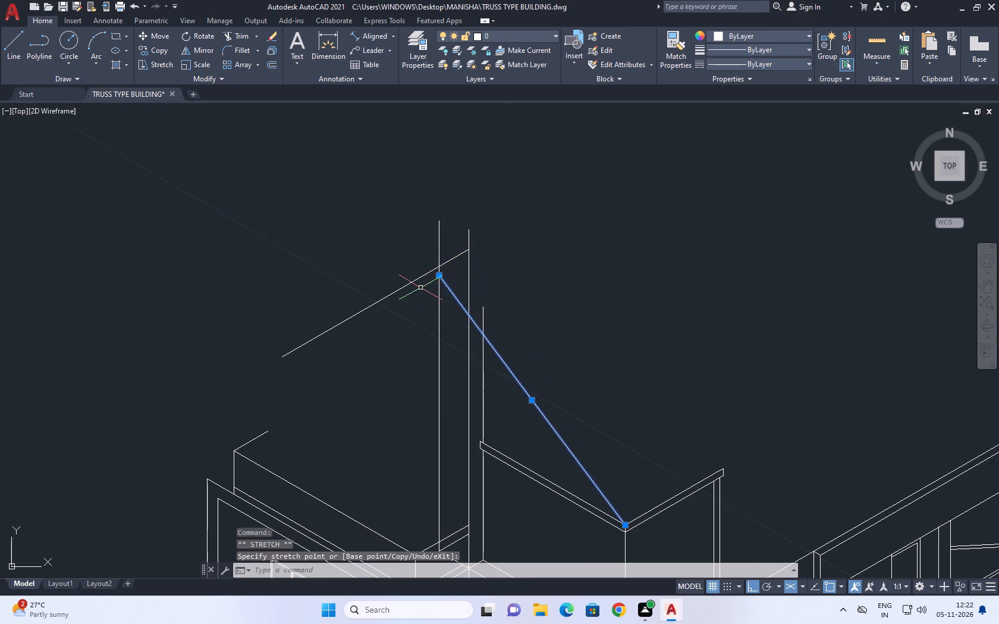
{"action": "middle_click_drag", "start_coordinate": [423, 275], "coordinate": [583, 305]}
{"action": "right_click", "coordinate": [461, 193]}
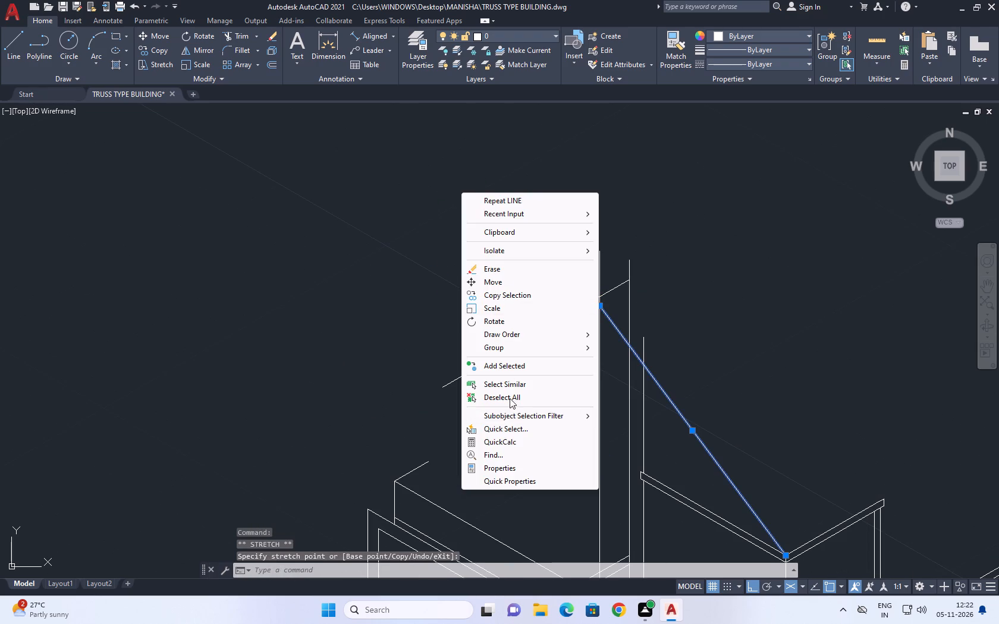
{"action": "left_click", "coordinate": [510, 398]}
Move the 30° line so its upper end meets the sloping line's top on the leftmost tall vertical.
{"action": "left_click", "coordinate": [565, 326]}
{"action": "left_click", "coordinate": [543, 305]}
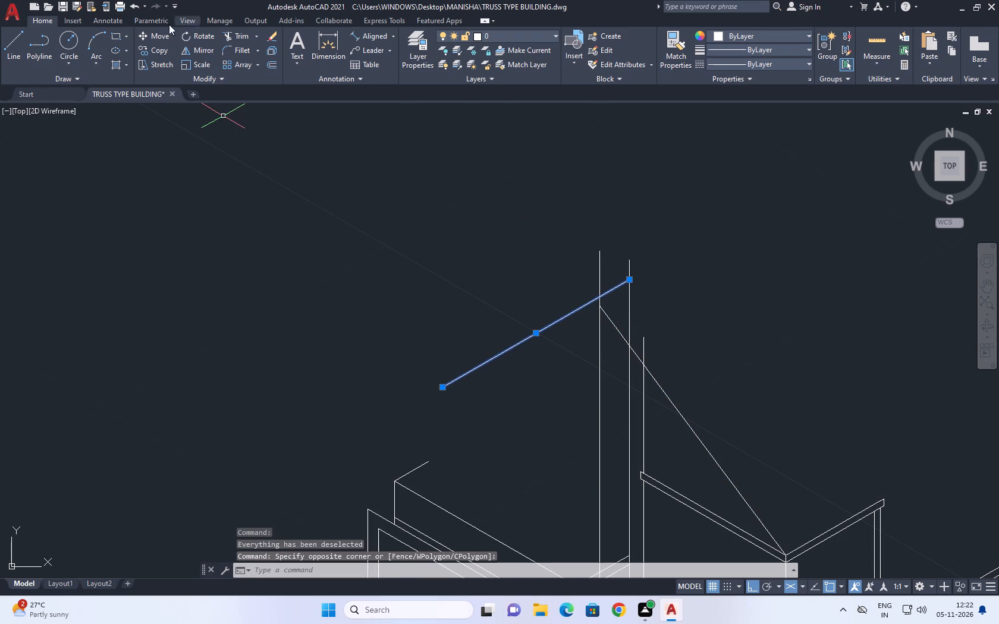
{"action": "left_click", "coordinate": [159, 36]}
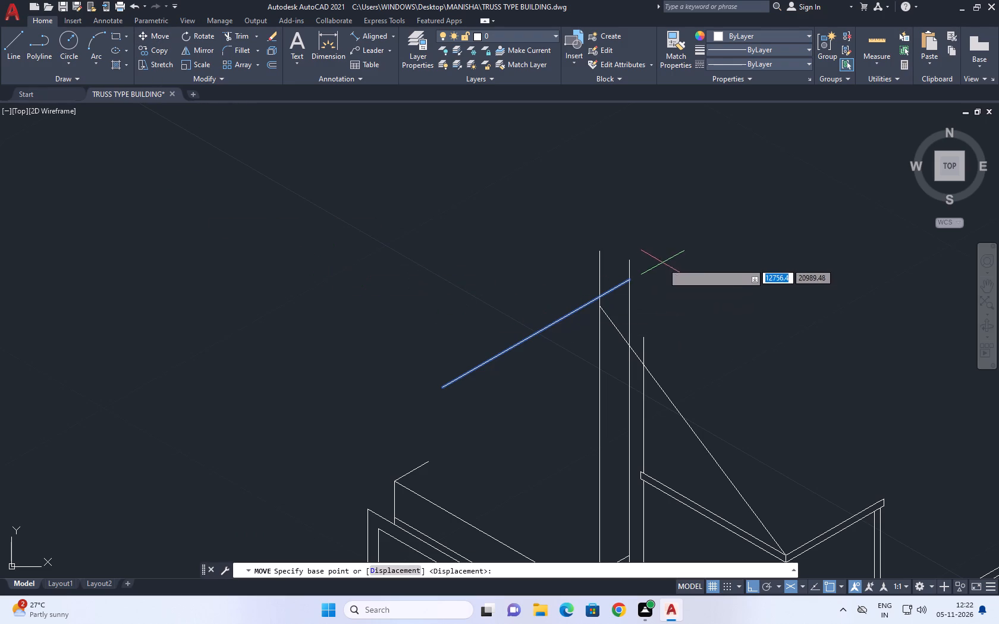
{"action": "left_click", "coordinate": [627, 282]}
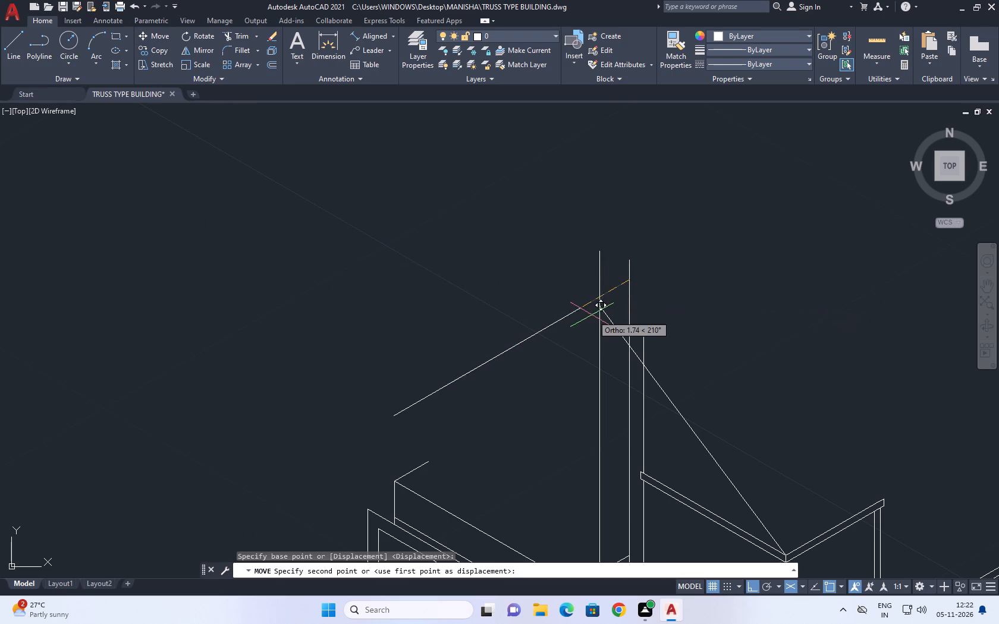
{"action": "left_click", "coordinate": [599, 308]}
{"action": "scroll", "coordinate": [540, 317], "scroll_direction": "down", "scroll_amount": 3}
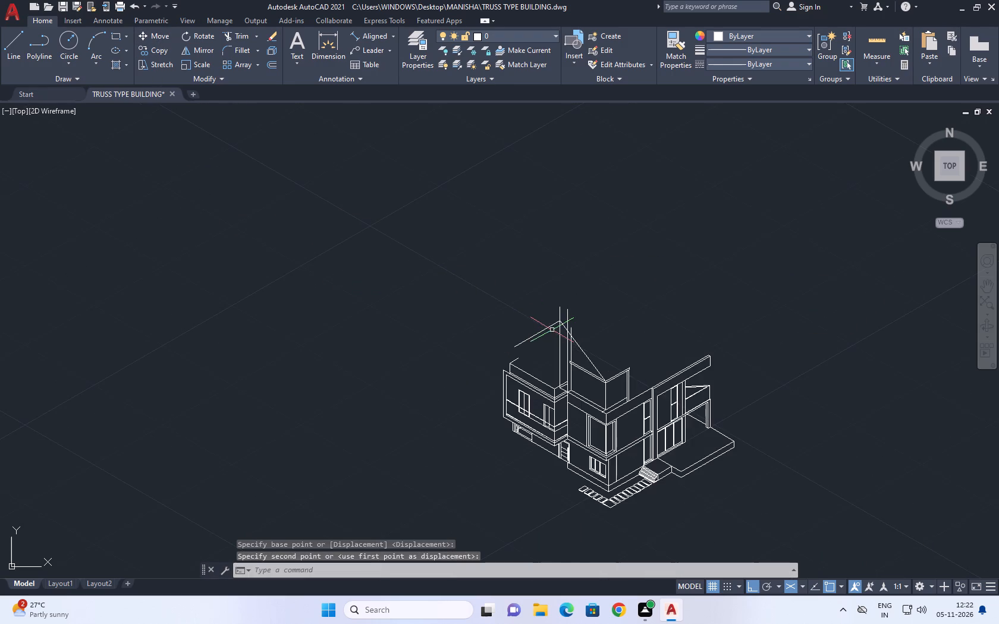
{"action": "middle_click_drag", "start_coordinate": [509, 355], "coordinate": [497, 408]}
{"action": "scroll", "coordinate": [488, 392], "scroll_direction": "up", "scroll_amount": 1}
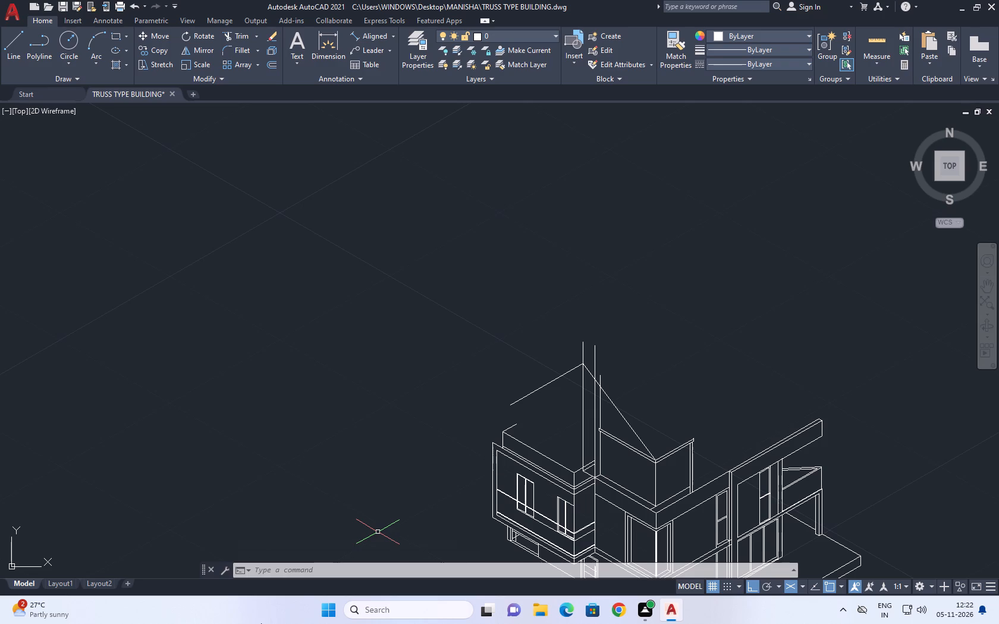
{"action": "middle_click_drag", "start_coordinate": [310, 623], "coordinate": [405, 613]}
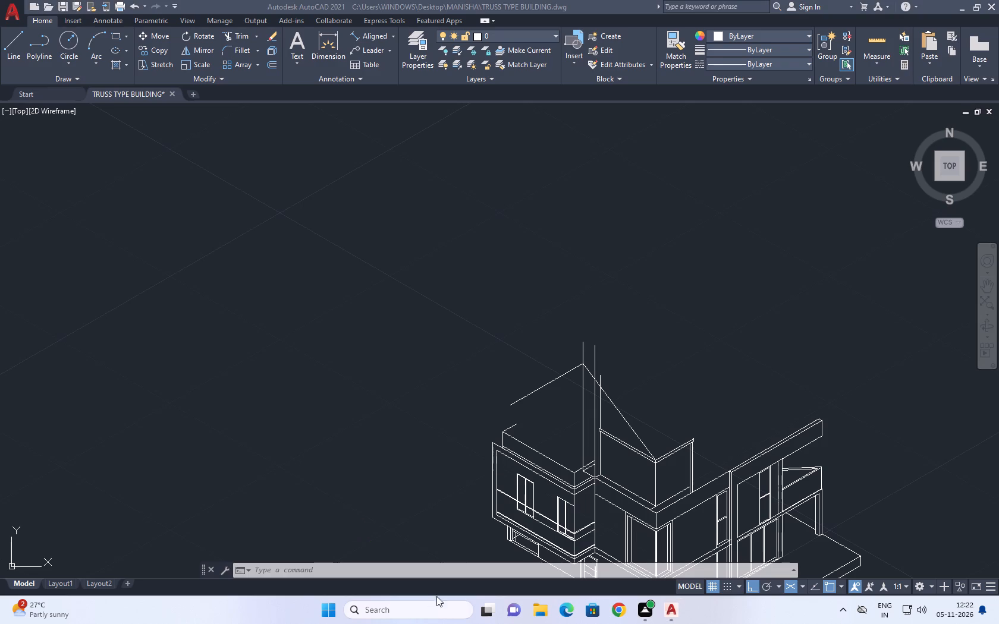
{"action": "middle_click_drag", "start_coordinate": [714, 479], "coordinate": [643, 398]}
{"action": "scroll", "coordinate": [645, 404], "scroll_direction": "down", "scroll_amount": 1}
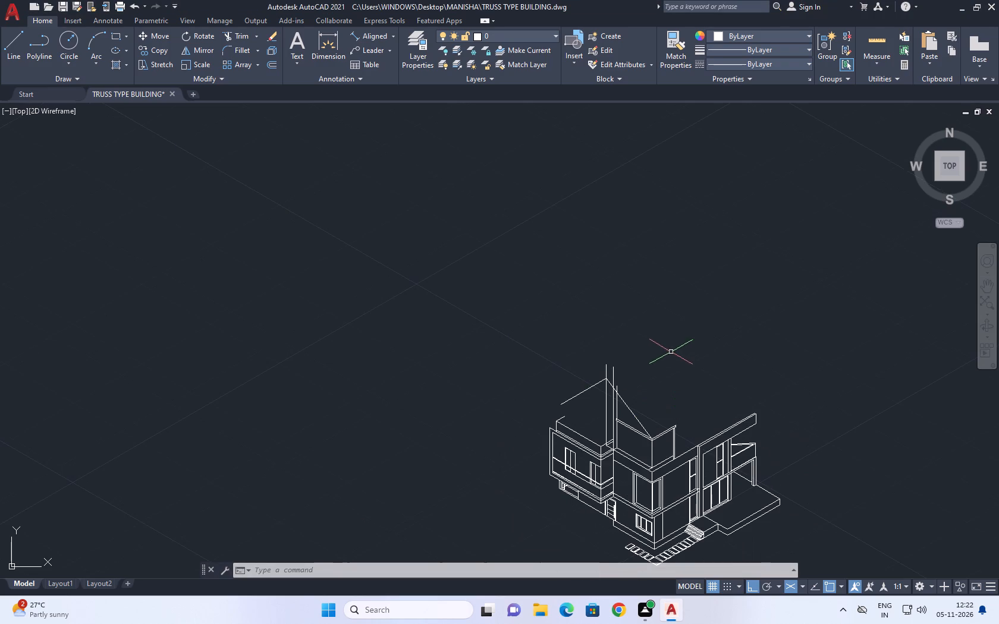
Trim the upper ends of the three tall verticals where they project above the 30° line and the sloping line.
{"action": "middle_click_drag", "start_coordinate": [666, 350], "coordinate": [541, 317]}
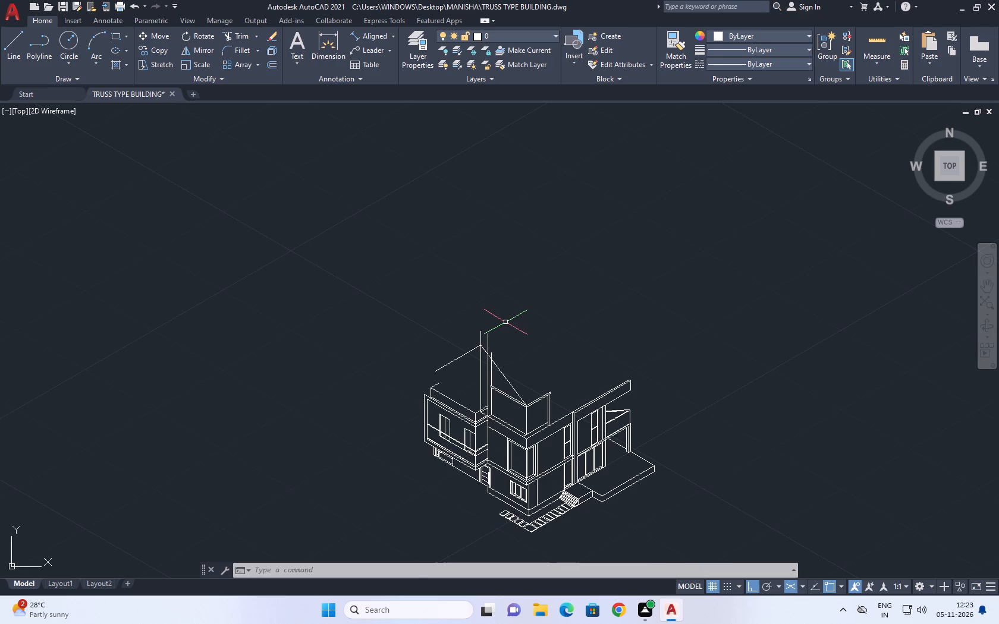
{"action": "middle_click_drag", "start_coordinate": [508, 326], "coordinate": [535, 343]}
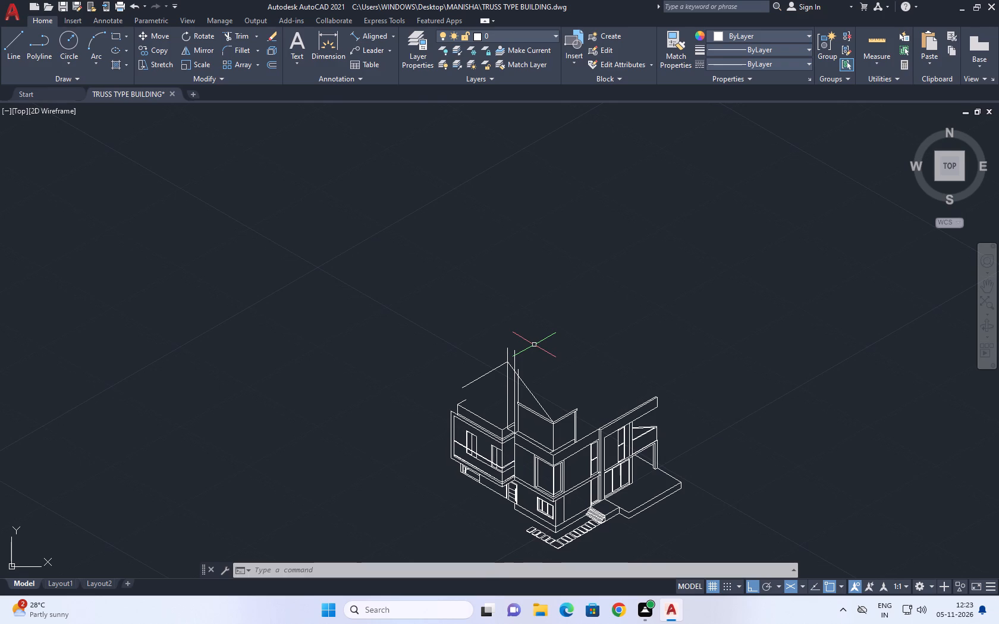
{"action": "middle_click_drag", "start_coordinate": [532, 420], "coordinate": [522, 387]}
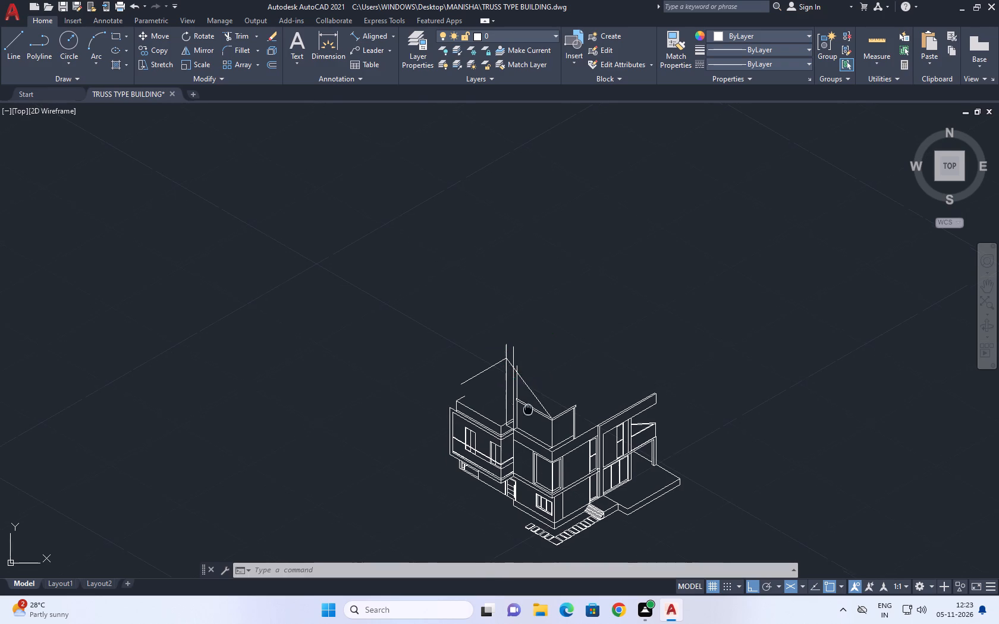
{"action": "middle_click_drag", "start_coordinate": [522, 387], "coordinate": [500, 259]}
{"action": "middle_click_drag", "start_coordinate": [464, 206], "coordinate": [499, 284]}
{"action": "scroll", "coordinate": [503, 292], "scroll_direction": "up", "scroll_amount": 3}
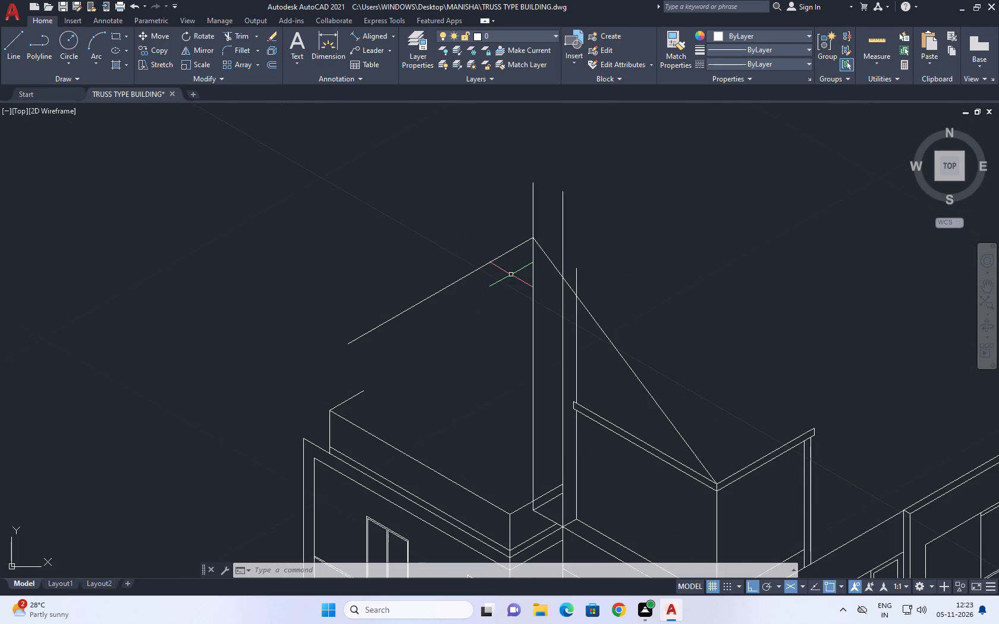
{"action": "left_click", "coordinate": [243, 34]}
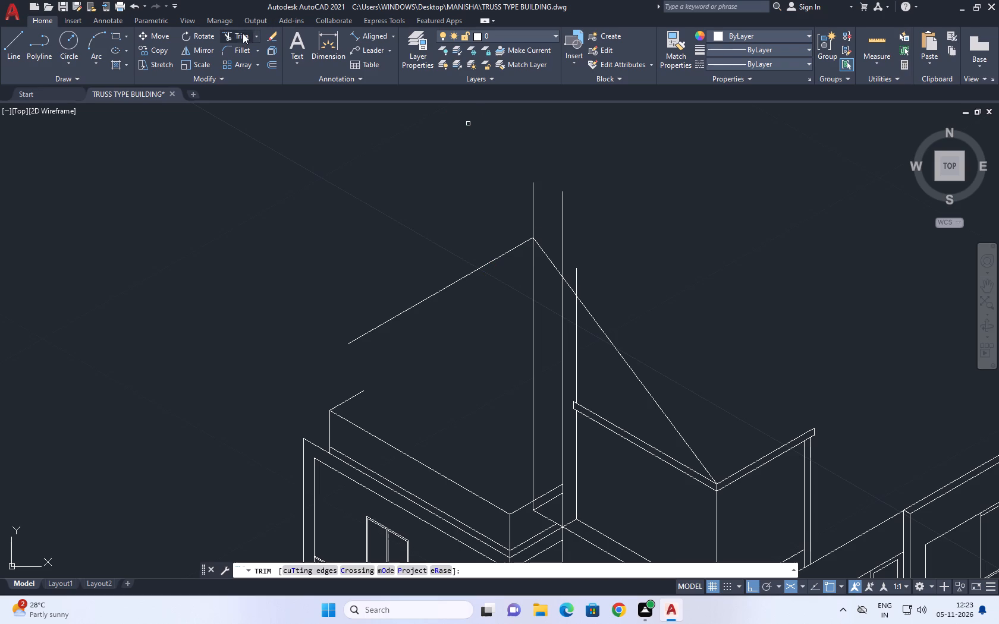
{"action": "left_click", "coordinate": [508, 168]}
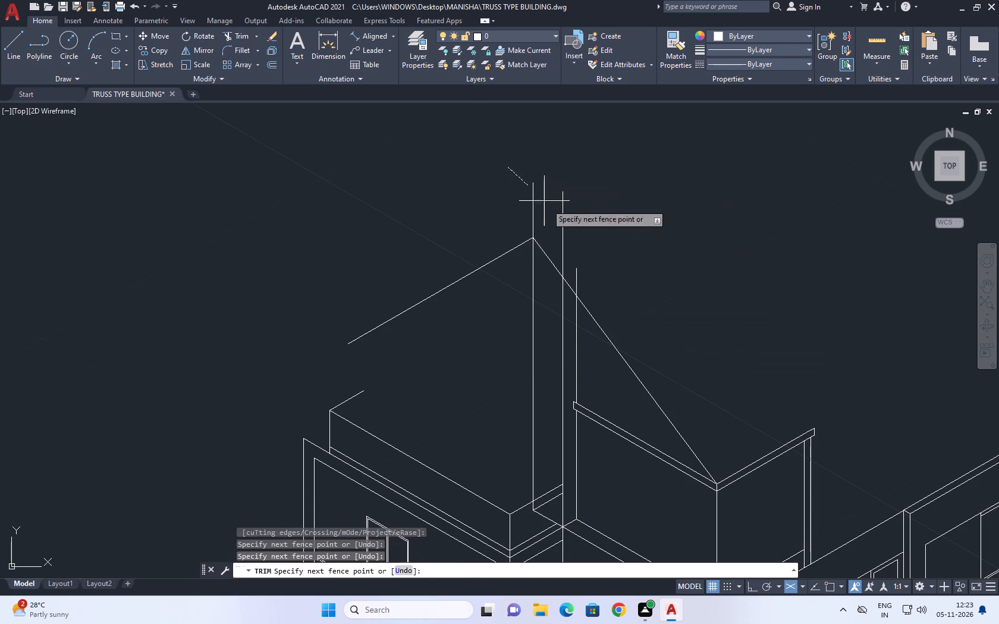
{"action": "left_click", "coordinate": [588, 292]}
{"action": "right_click", "coordinate": [605, 220]}
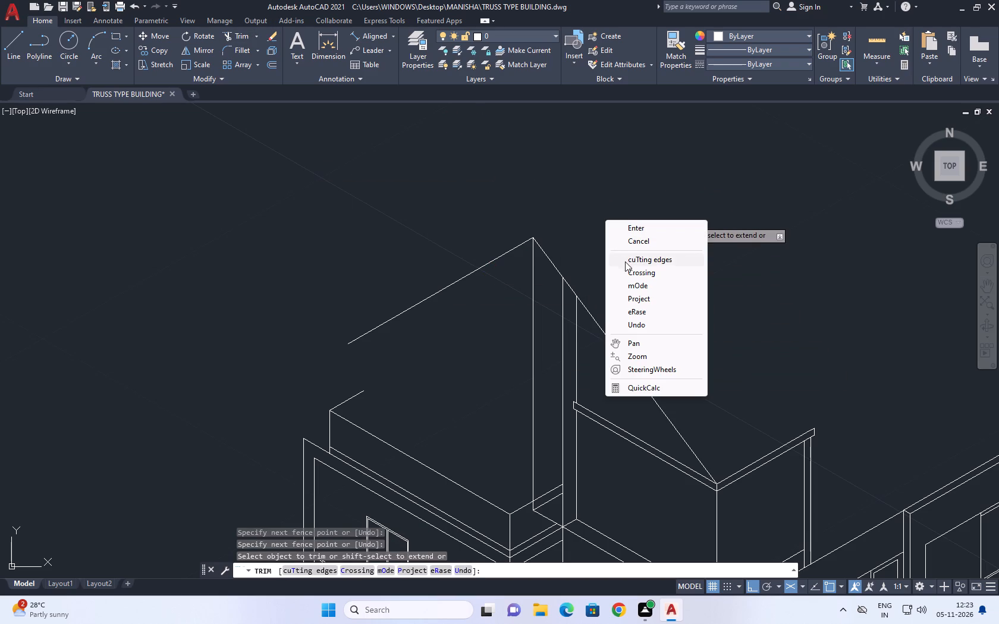
{"action": "left_click", "coordinate": [654, 238]}
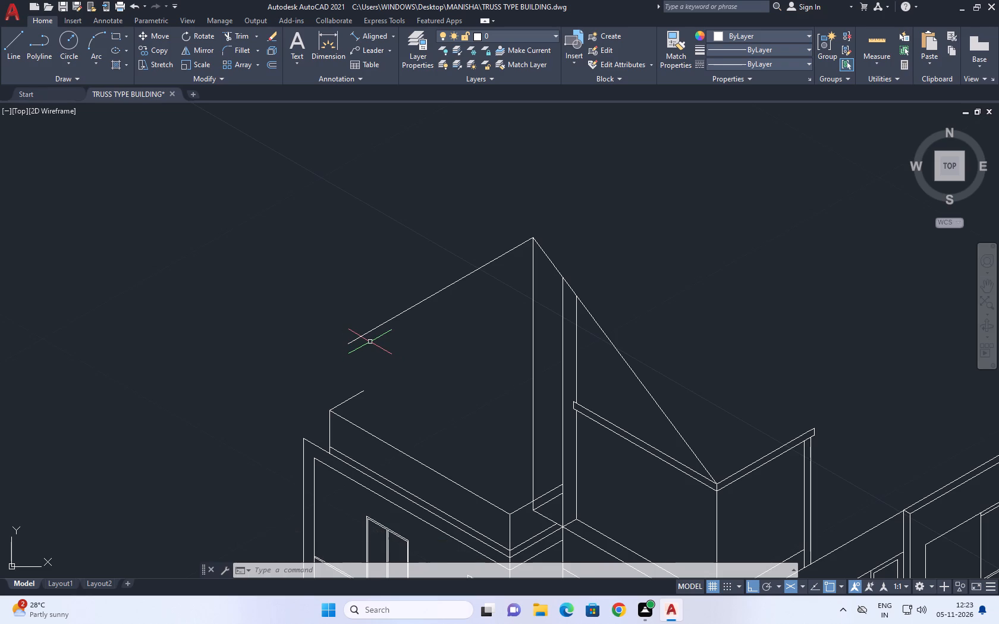
Move the 30° line and the sloping line together straight down (270°) by just over 1 unit along the leftmost tall vertical.
{"action": "middle_click_drag", "start_coordinate": [353, 343], "coordinate": [375, 288]}
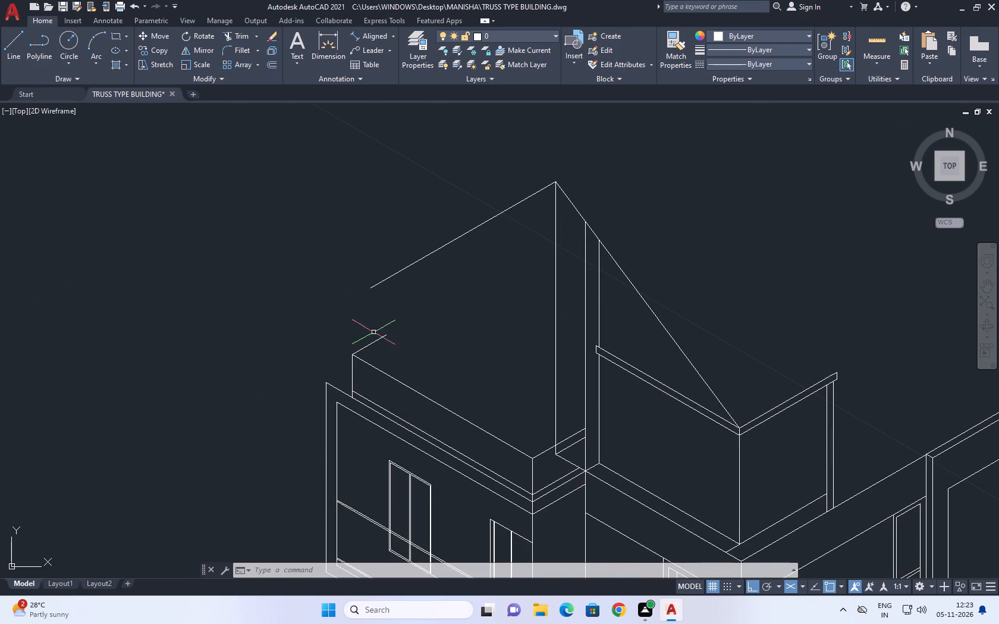
{"action": "left_click_drag", "start_coordinate": [489, 228], "coordinate": [483, 218]}
{"action": "left_click", "coordinate": [466, 187]}
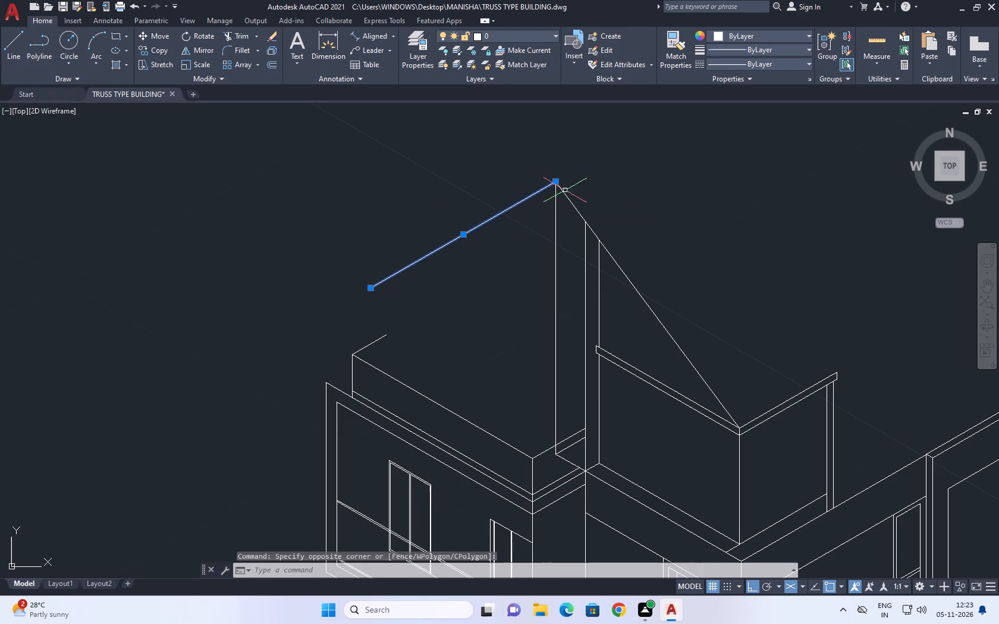
{"action": "left_click", "coordinate": [570, 193]}
{"action": "left_click", "coordinate": [562, 207]}
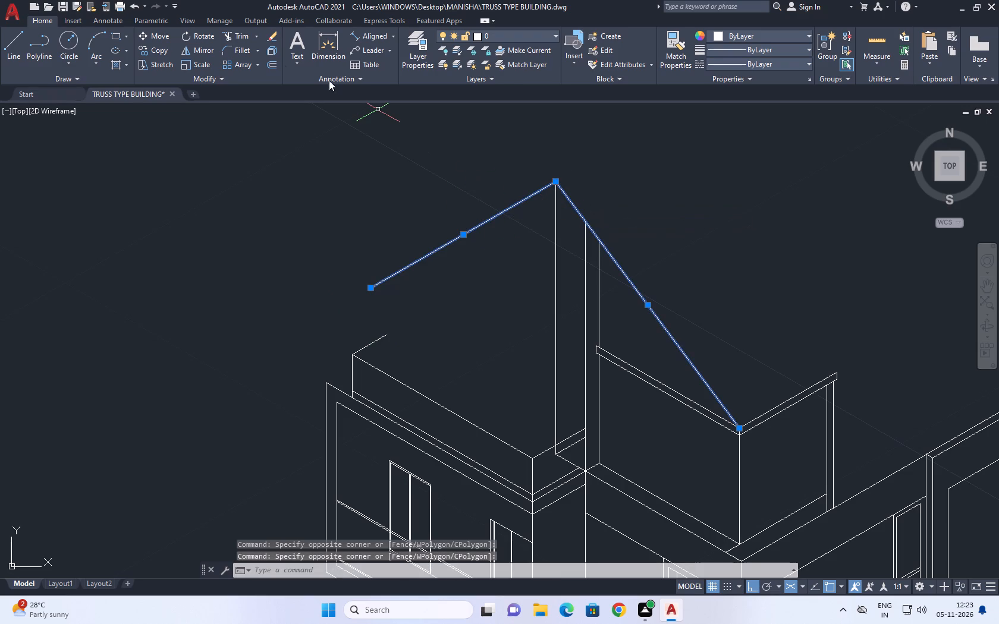
{"action": "left_click", "coordinate": [162, 37]}
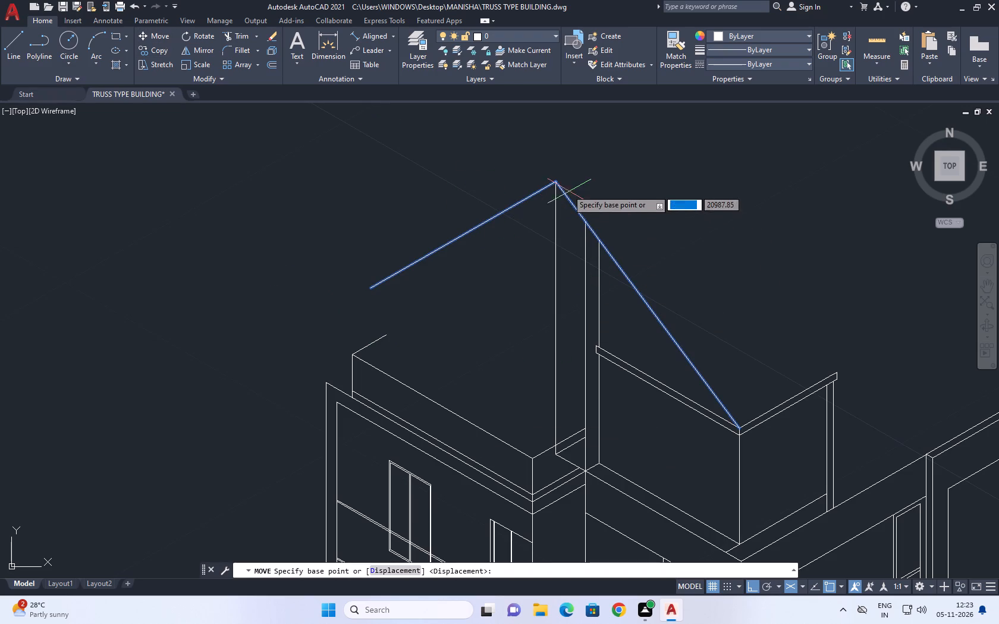
{"action": "left_click", "coordinate": [554, 182]}
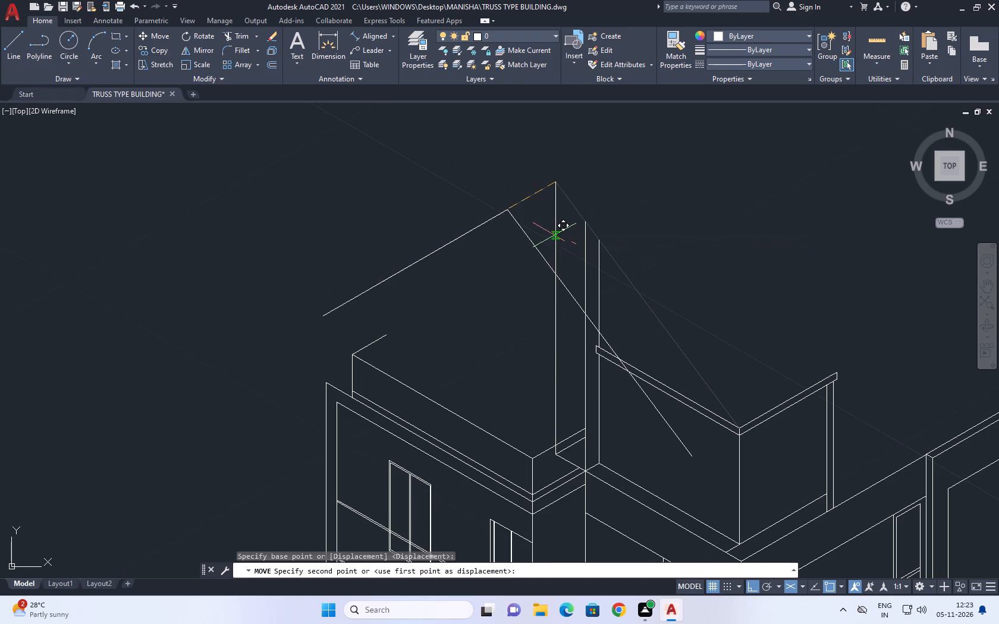
{"action": "key", "text": "F5"}
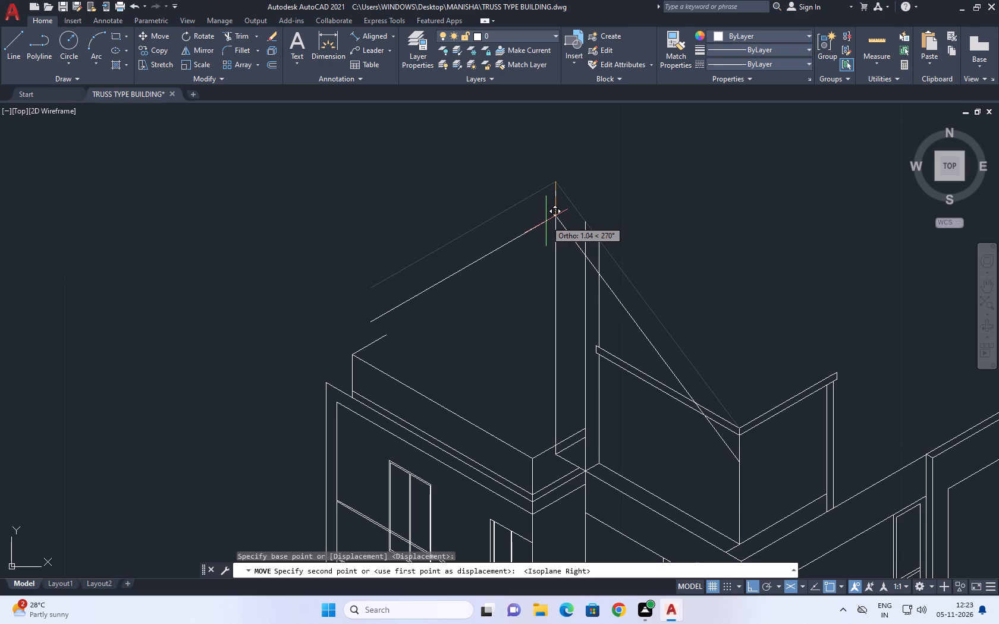
{"action": "left_click", "coordinate": [553, 220]}
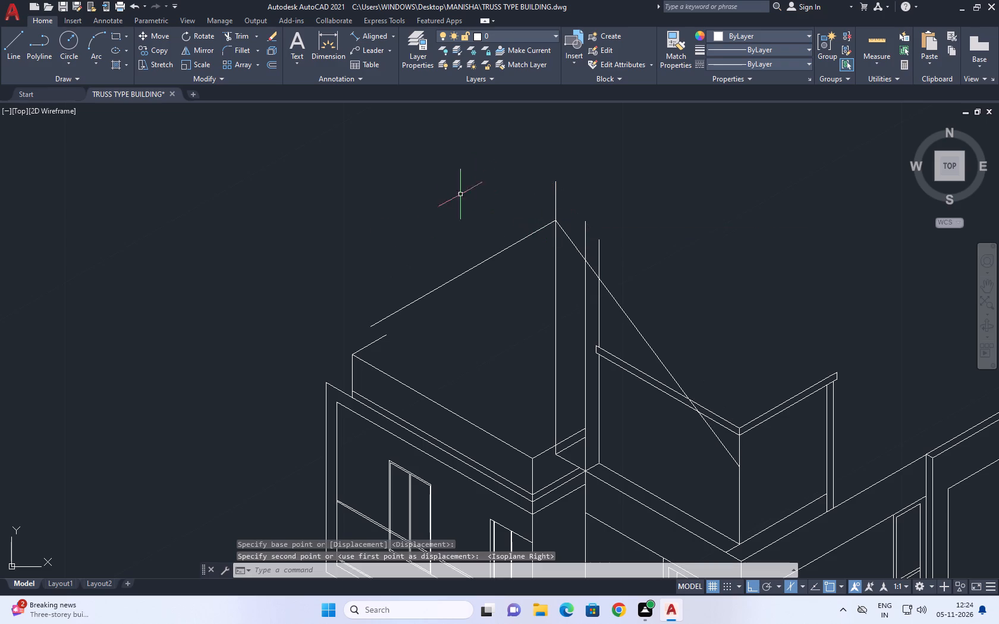
Move the whole parapet band, including its end closing lines, straight down so its front top corner meets the sloping line's lower end.
{"action": "middle_click_drag", "start_coordinate": [680, 486], "coordinate": [553, 454]}
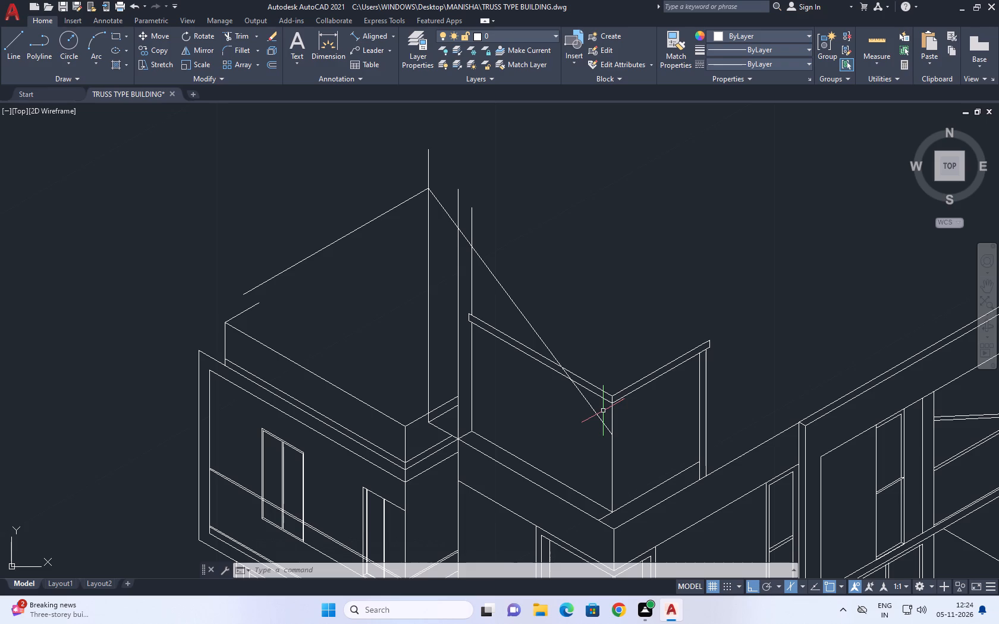
{"action": "scroll", "coordinate": [610, 412], "scroll_direction": "up", "scroll_amount": 3}
{"action": "left_click_drag", "start_coordinate": [683, 414], "coordinate": [677, 384]}
{"action": "left_click", "coordinate": [645, 279]}
{"action": "left_click", "coordinate": [571, 402]}
{"action": "left_click", "coordinate": [526, 281]}
{"action": "scroll", "coordinate": [523, 316], "scroll_direction": "down", "scroll_amount": 2}
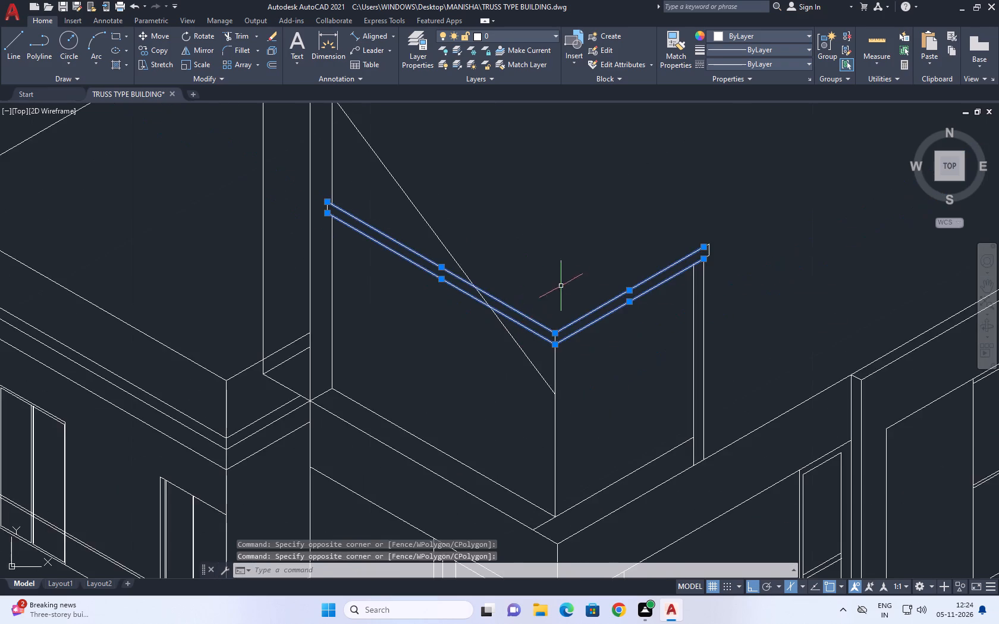
{"action": "middle_click_drag", "start_coordinate": [549, 301], "coordinate": [484, 363]}
{"action": "left_click", "coordinate": [565, 263]}
{"action": "left_click", "coordinate": [688, 389]}
{"action": "scroll", "coordinate": [243, 251], "scroll_direction": "up", "scroll_amount": 1}
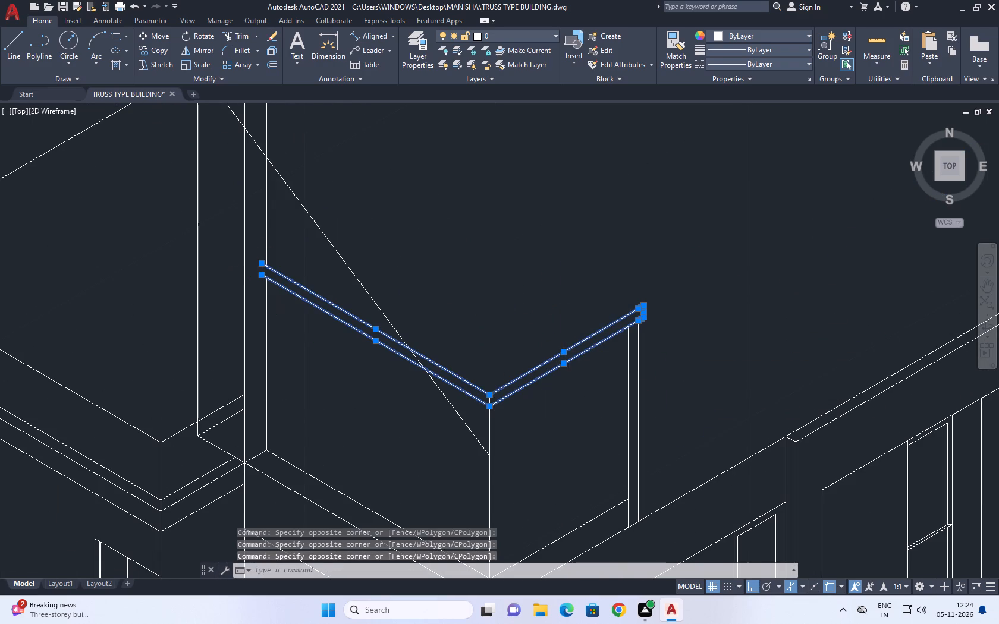
{"action": "scroll", "coordinate": [243, 251], "scroll_direction": "up", "scroll_amount": 1}
{"action": "left_click", "coordinate": [255, 238]}
{"action": "left_click", "coordinate": [382, 440]}
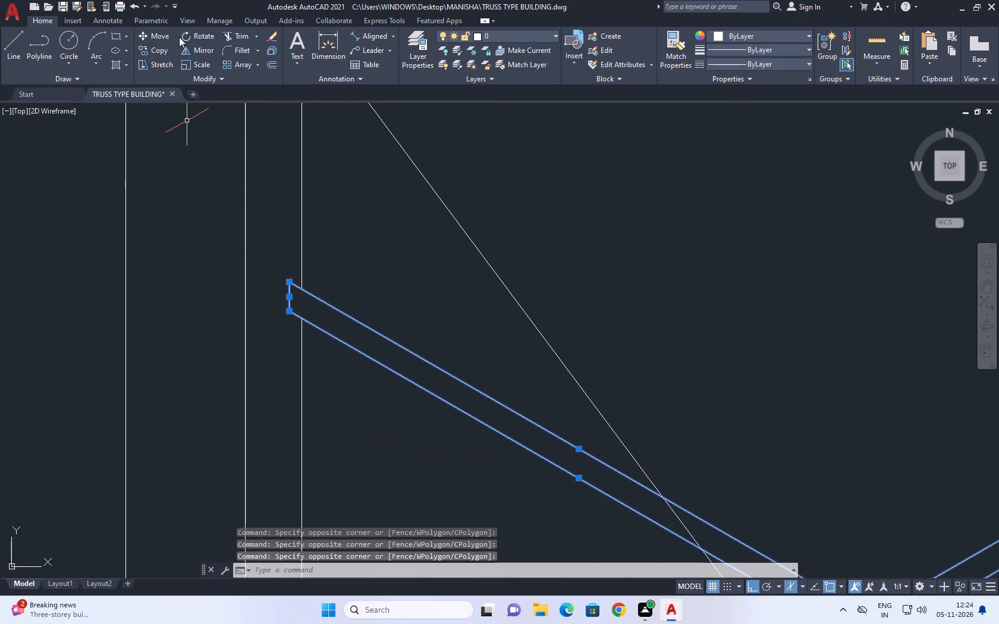
{"action": "left_click", "coordinate": [164, 35]}
{"action": "scroll", "coordinate": [235, 192], "scroll_direction": "down", "scroll_amount": 3}
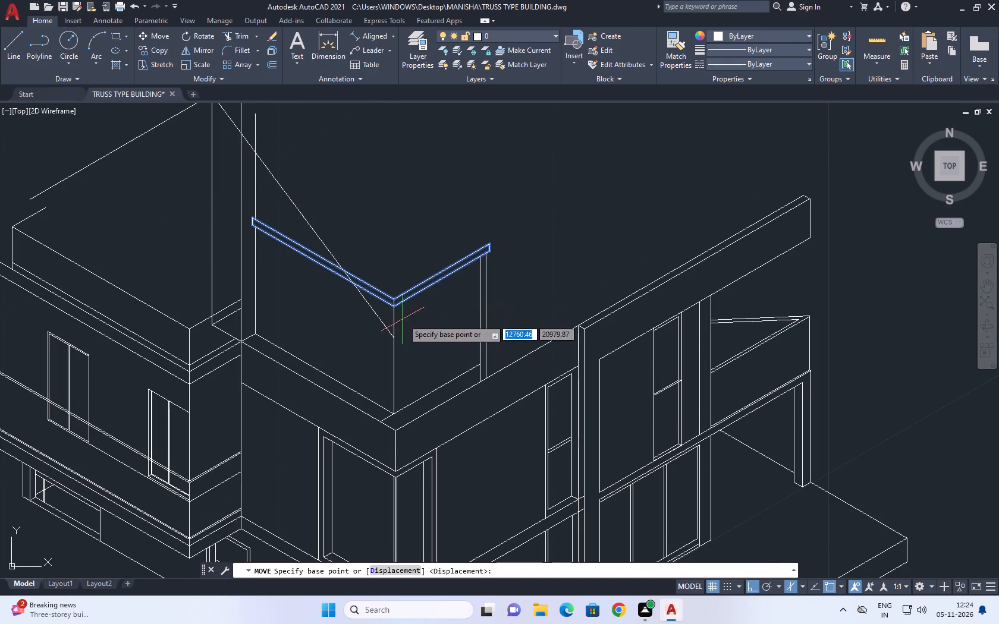
{"action": "scroll", "coordinate": [403, 319], "scroll_direction": "up", "scroll_amount": 3}
{"action": "left_click", "coordinate": [360, 234]}
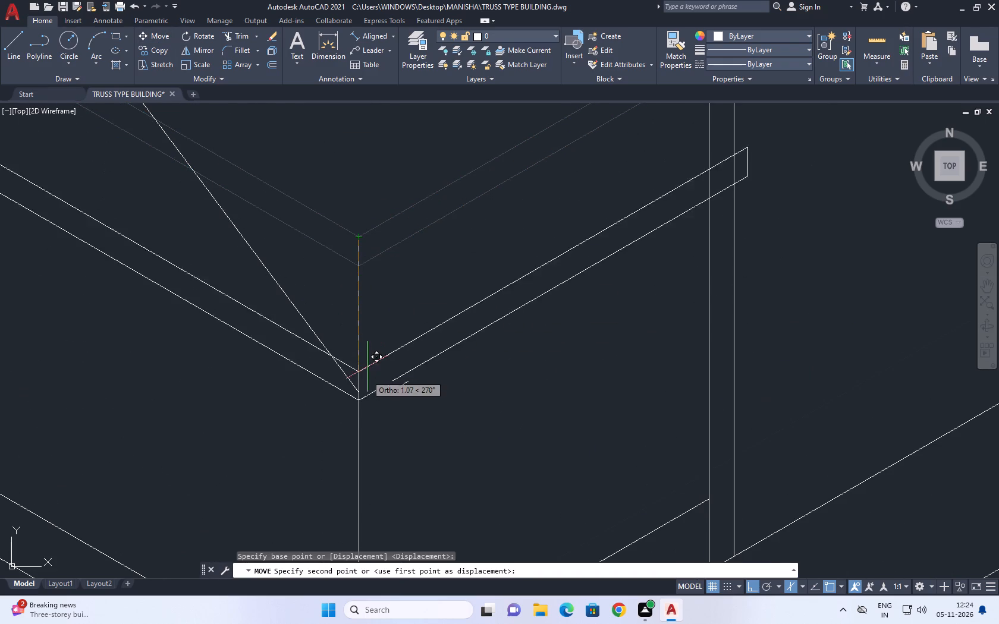
{"action": "left_click", "coordinate": [357, 394]}
{"action": "scroll", "coordinate": [447, 325], "scroll_direction": "down", "scroll_amount": 3}
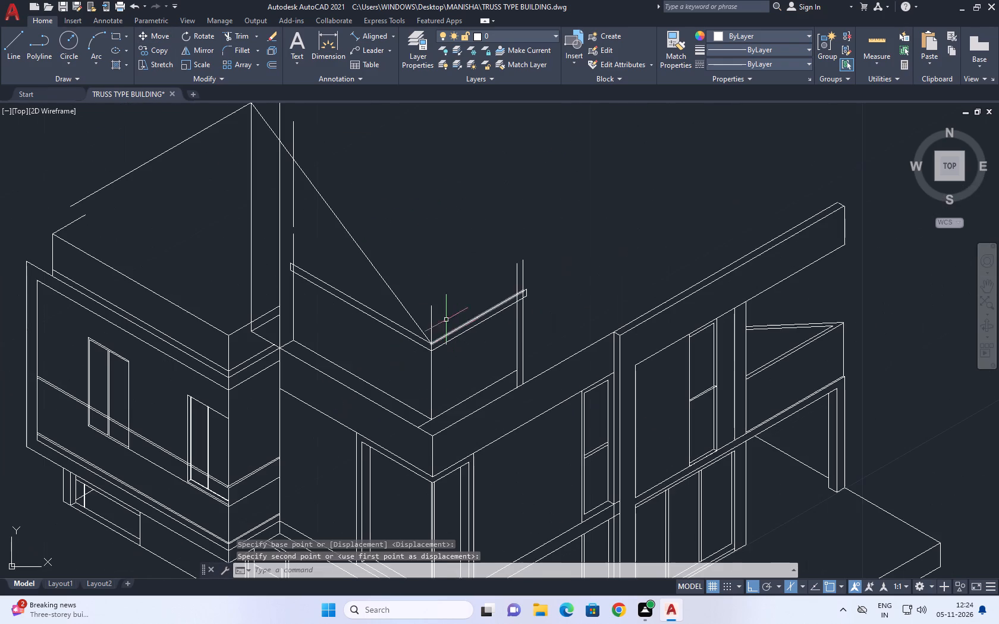
Erase the detached upper segment of the rightmost tall vertical, above the parapet band's end.
{"action": "scroll", "coordinate": [291, 248], "scroll_direction": "up", "scroll_amount": 2}
{"action": "middle_click_drag", "start_coordinate": [298, 183], "coordinate": [321, 215]}
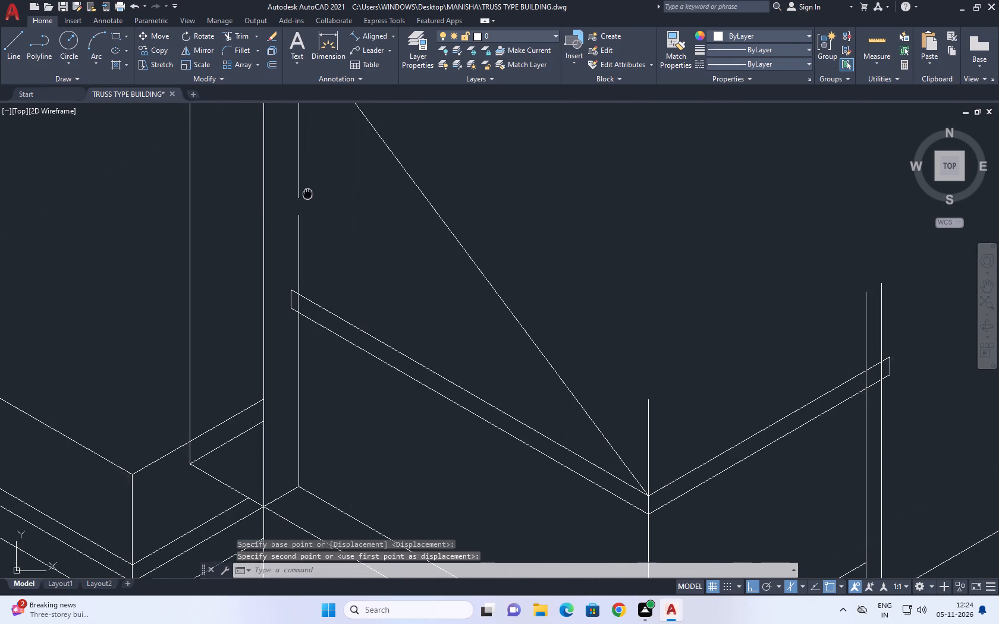
{"action": "middle_click_drag", "start_coordinate": [321, 215], "coordinate": [387, 337]}
{"action": "scroll", "coordinate": [387, 337], "scroll_direction": "down", "scroll_amount": 2}
{"action": "left_click", "coordinate": [387, 332]}
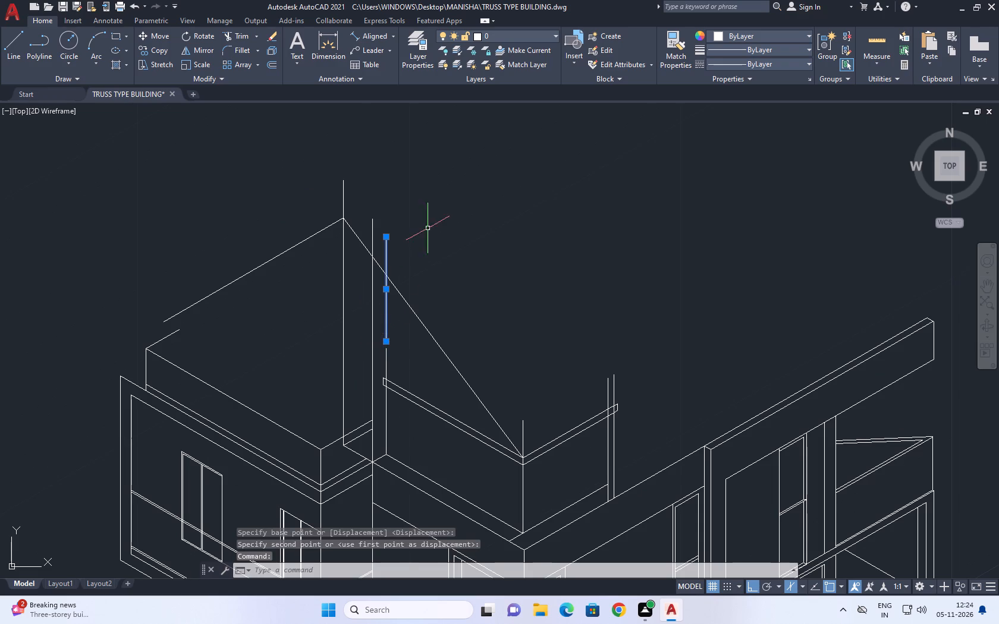
{"action": "right_click", "coordinate": [428, 228]}
{"action": "left_click", "coordinate": [472, 307]}
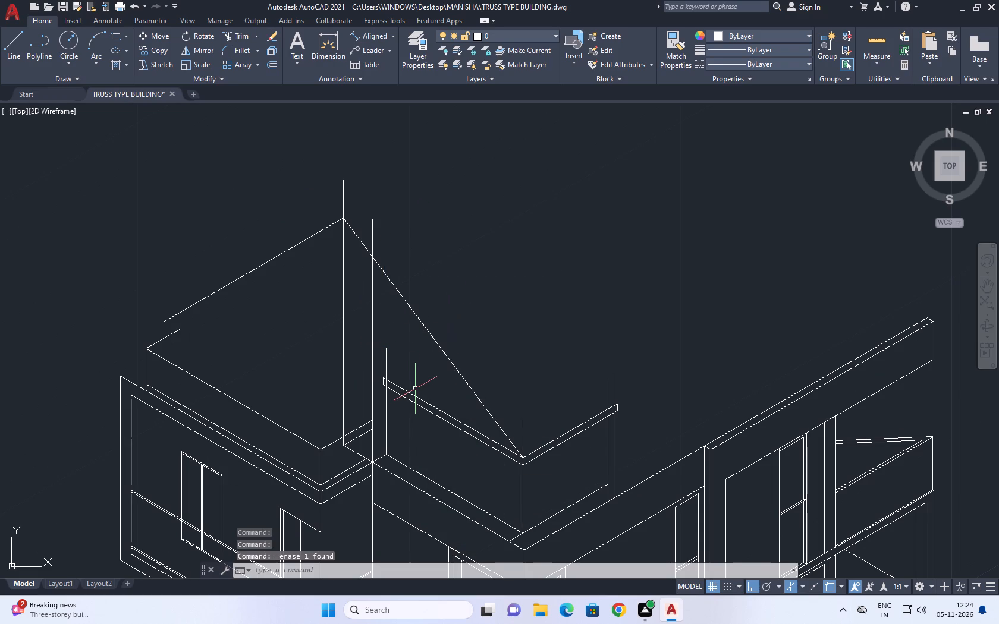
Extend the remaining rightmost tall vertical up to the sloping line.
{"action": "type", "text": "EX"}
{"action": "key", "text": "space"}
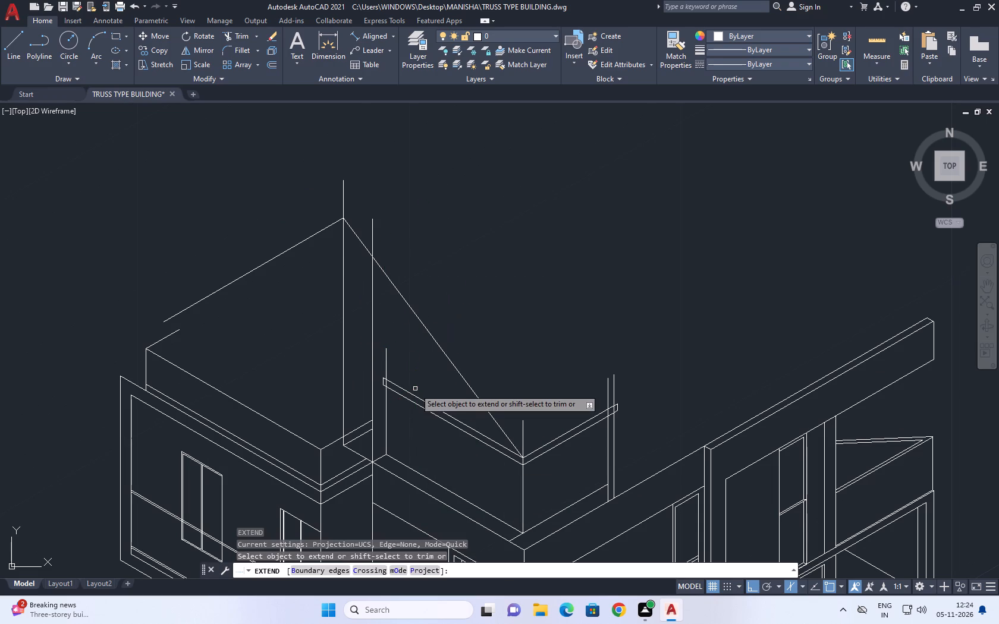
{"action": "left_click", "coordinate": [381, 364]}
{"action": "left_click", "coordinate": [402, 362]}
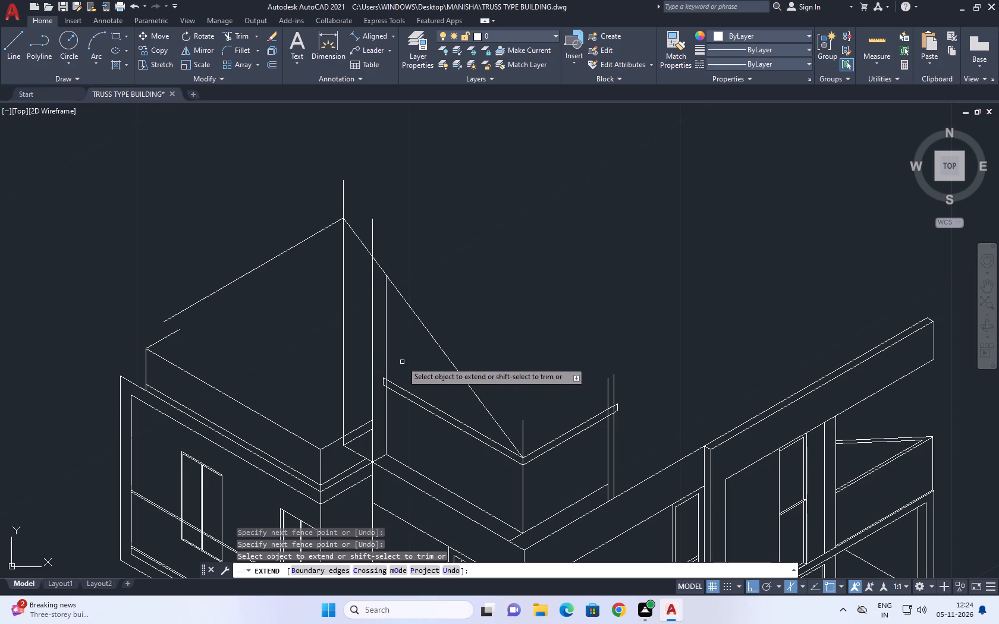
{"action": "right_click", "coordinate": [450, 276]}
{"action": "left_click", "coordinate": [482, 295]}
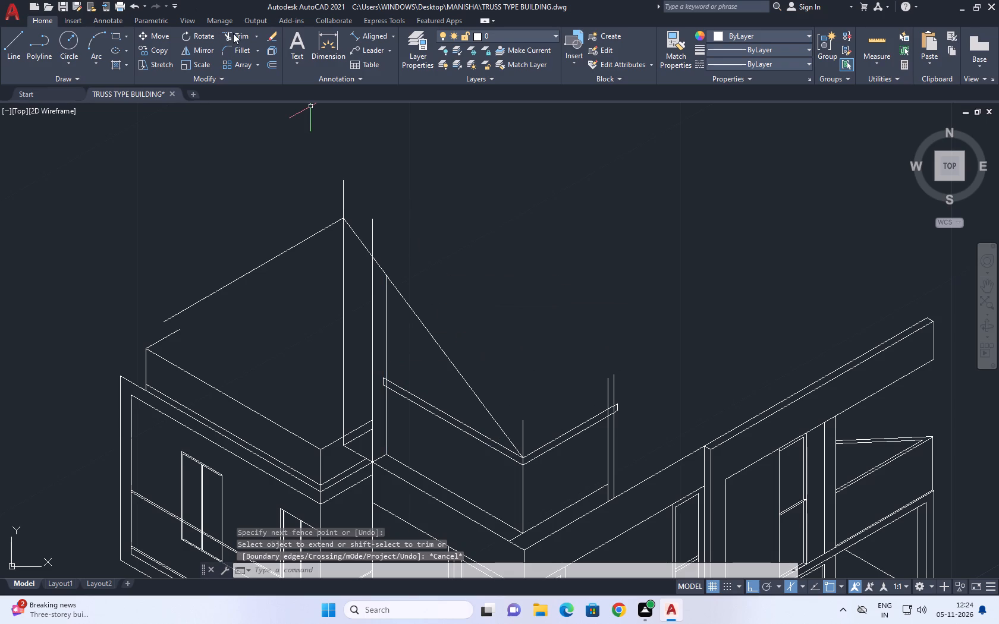
Trim the piece of the rightmost tall vertical that lies between the two band lines at the parapet's end.
{"action": "left_click", "coordinate": [238, 34]}
{"action": "scroll", "coordinate": [384, 385], "scroll_direction": "up", "scroll_amount": 2}
{"action": "left_click", "coordinate": [385, 385]}
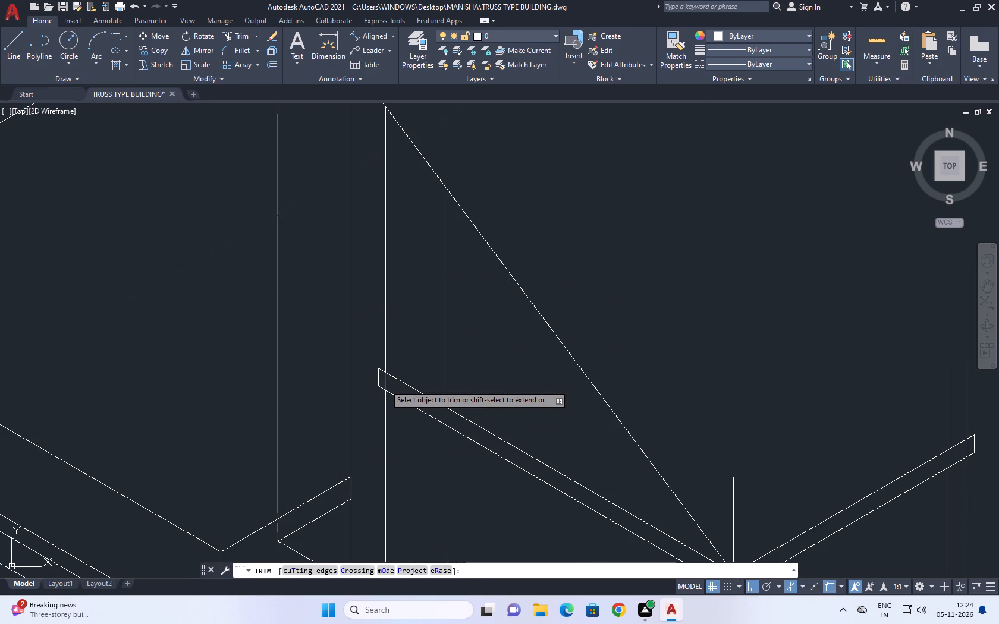
{"action": "right_click", "coordinate": [404, 361]}
{"action": "left_click", "coordinate": [430, 381]}
Trim the two wall verticals at the parapet's far end, both above the lowered band and between its lines.
{"action": "scroll", "coordinate": [431, 374], "scroll_direction": "down", "scroll_amount": 3}
{"action": "middle_click_drag", "start_coordinate": [525, 417], "coordinate": [524, 417]}
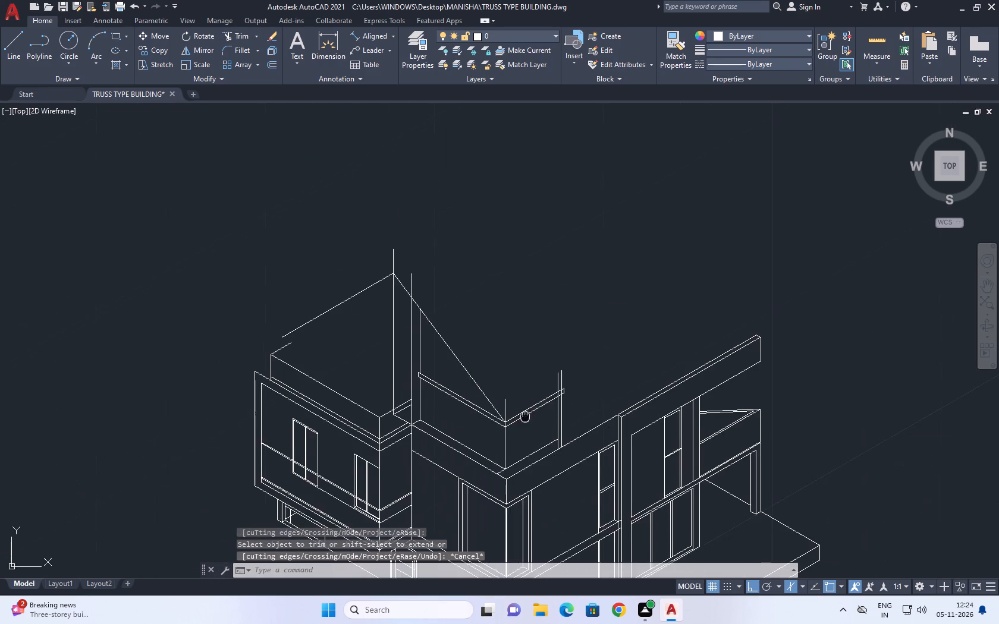
{"action": "middle_click_drag", "start_coordinate": [524, 417], "coordinate": [506, 377]}
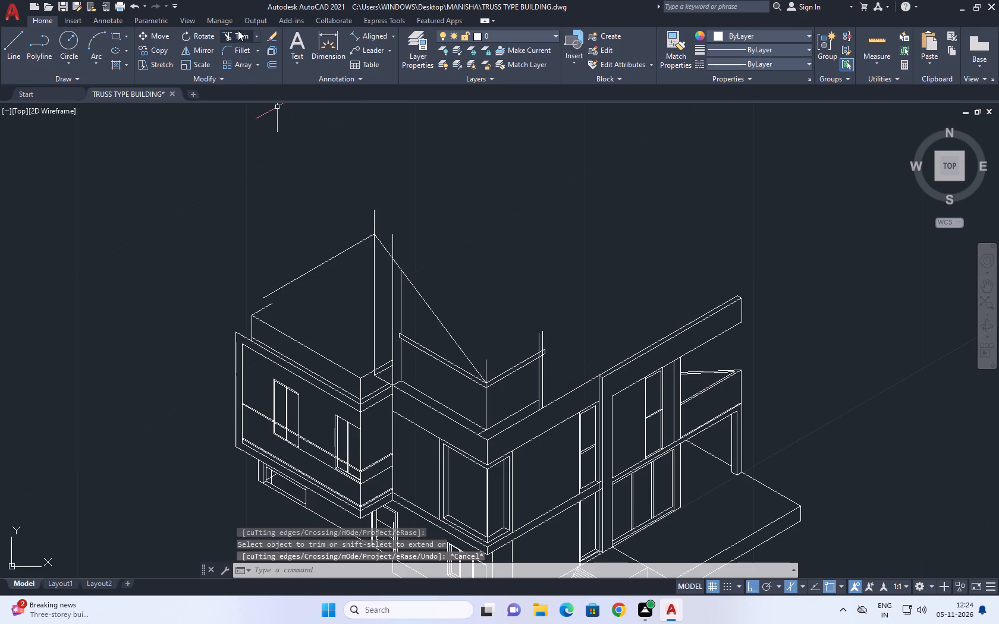
{"action": "left_click", "coordinate": [237, 32]}
{"action": "scroll", "coordinate": [520, 360], "scroll_direction": "up", "scroll_amount": 1}
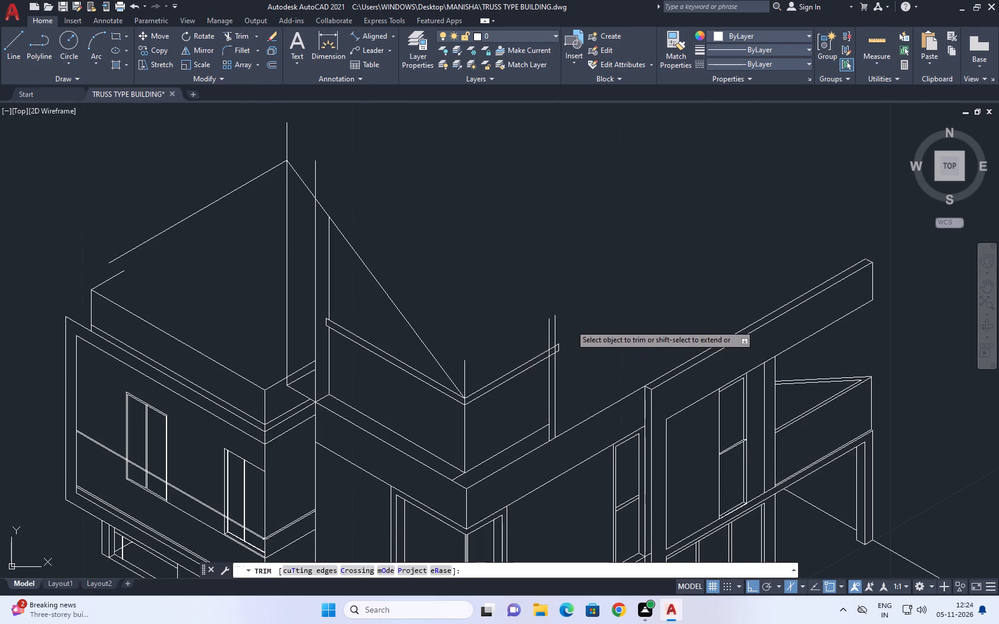
{"action": "left_click", "coordinate": [570, 324]}
{"action": "left_click", "coordinate": [541, 339]}
{"action": "scroll", "coordinate": [547, 346], "scroll_direction": "up", "scroll_amount": 3}
{"action": "left_click", "coordinate": [571, 352]}
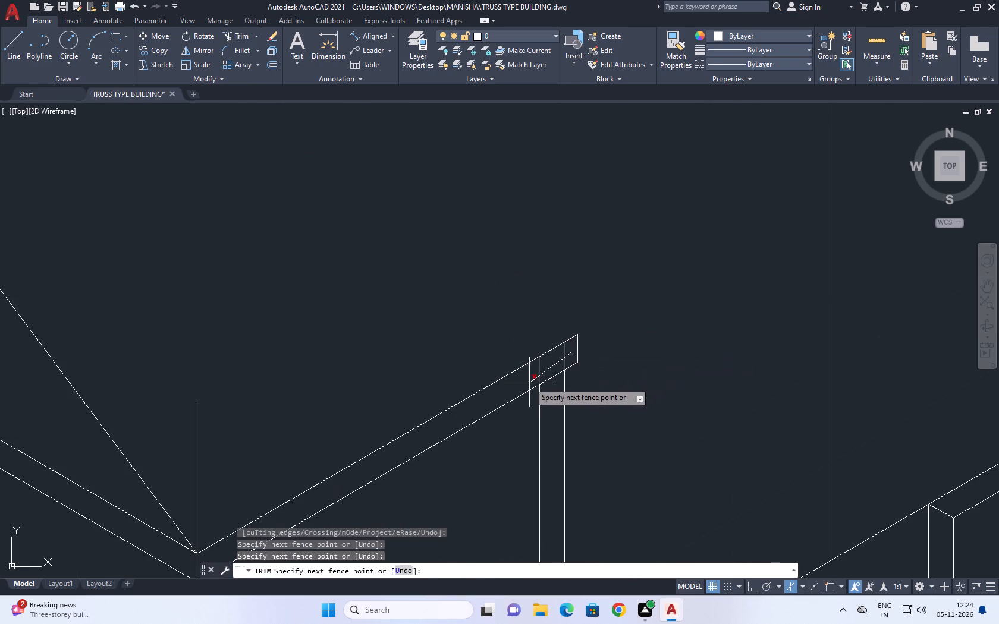
{"action": "left_click", "coordinate": [527, 383]}
Trim the front corner vertical above the lowered band and the rightmost tall vertical between the band and the sloping line.
{"action": "scroll", "coordinate": [570, 324], "scroll_direction": "down", "scroll_amount": 2}
{"action": "left_click", "coordinate": [424, 380]}
{"action": "scroll", "coordinate": [444, 341], "scroll_direction": "down", "scroll_amount": 2}
{"action": "middle_click_drag", "start_coordinate": [467, 314], "coordinate": [471, 327]}
{"action": "left_click", "coordinate": [357, 297]}
{"action": "middle_click_drag", "start_coordinate": [381, 306], "coordinate": [391, 311]}
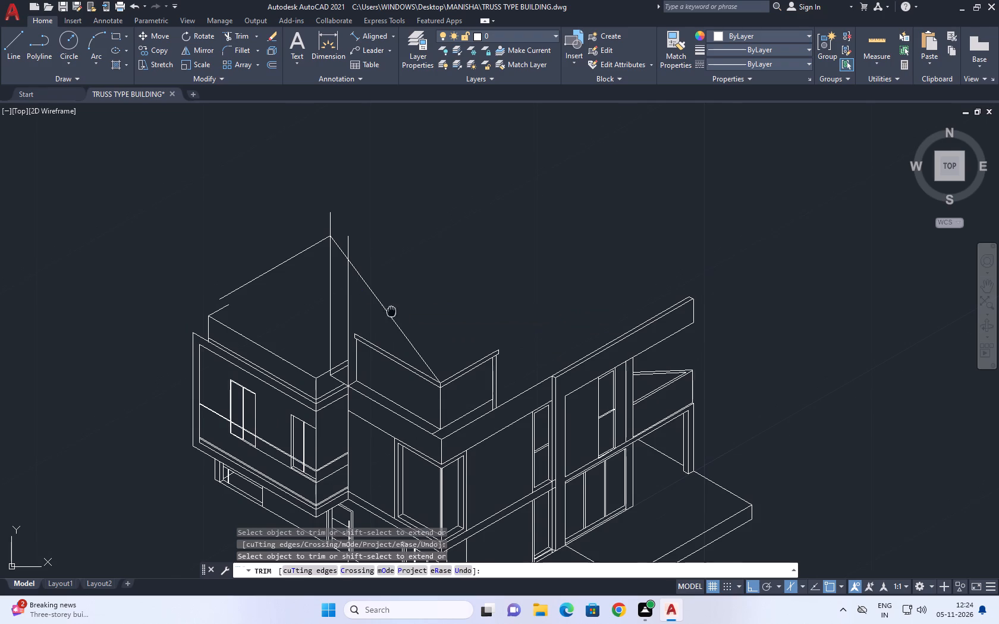
{"action": "middle_click_drag", "start_coordinate": [391, 311], "coordinate": [412, 323]}
{"action": "right_click", "coordinate": [458, 269]}
{"action": "left_click", "coordinate": [482, 288]}
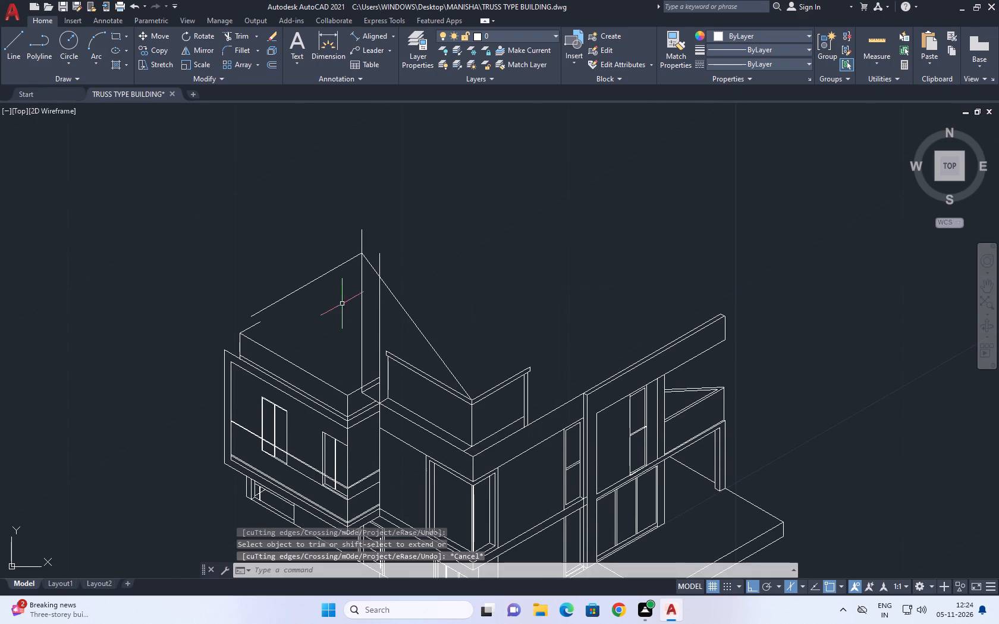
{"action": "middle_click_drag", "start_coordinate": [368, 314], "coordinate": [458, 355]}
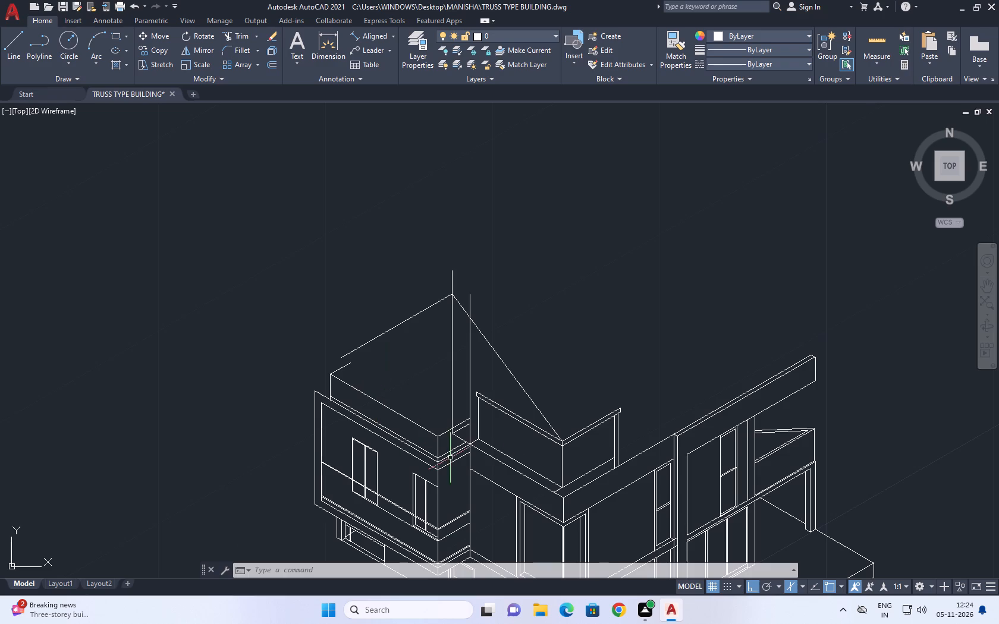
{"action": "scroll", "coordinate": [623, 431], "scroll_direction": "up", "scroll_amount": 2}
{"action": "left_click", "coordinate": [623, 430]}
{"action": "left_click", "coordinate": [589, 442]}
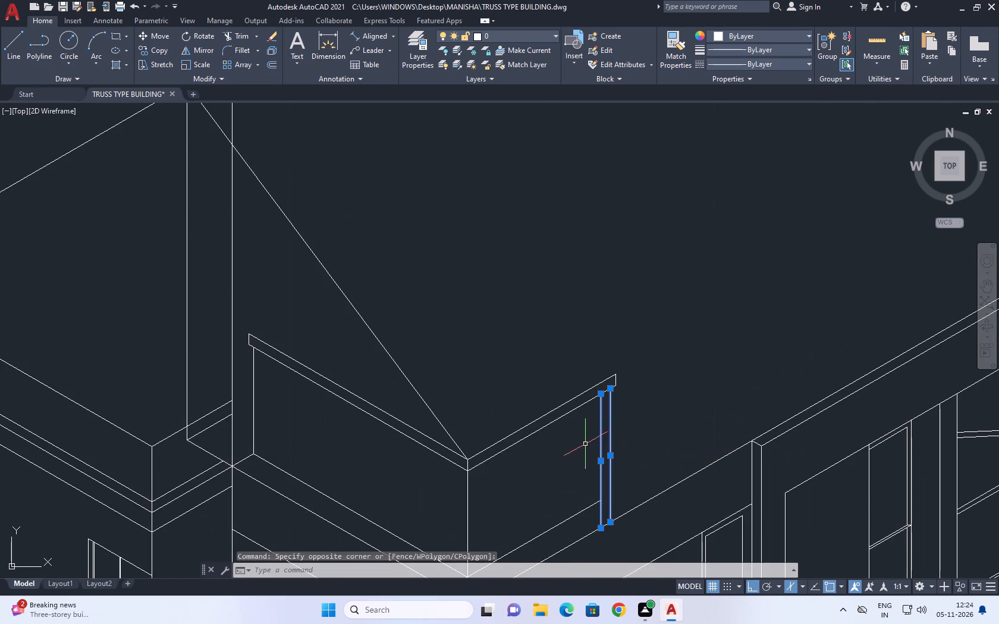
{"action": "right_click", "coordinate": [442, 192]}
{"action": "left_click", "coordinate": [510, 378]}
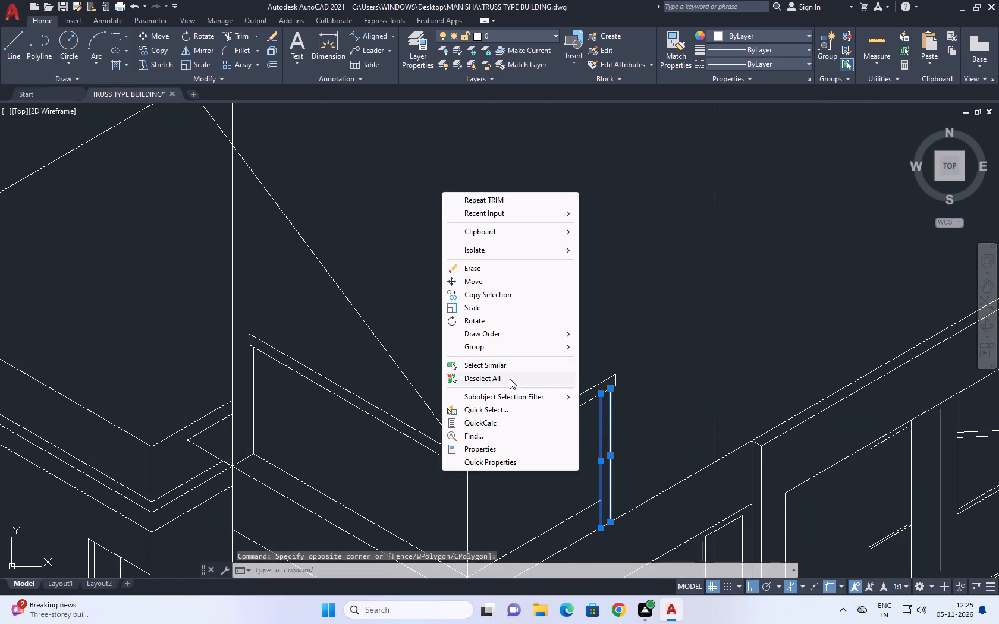
Draw a vertical line from the sloping roof line near its lower end down past the base line of the front parapet.
{"action": "scroll", "coordinate": [515, 382], "scroll_direction": "down", "scroll_amount": 3}
{"action": "scroll", "coordinate": [350, 346], "scroll_direction": "up", "scroll_amount": 3}
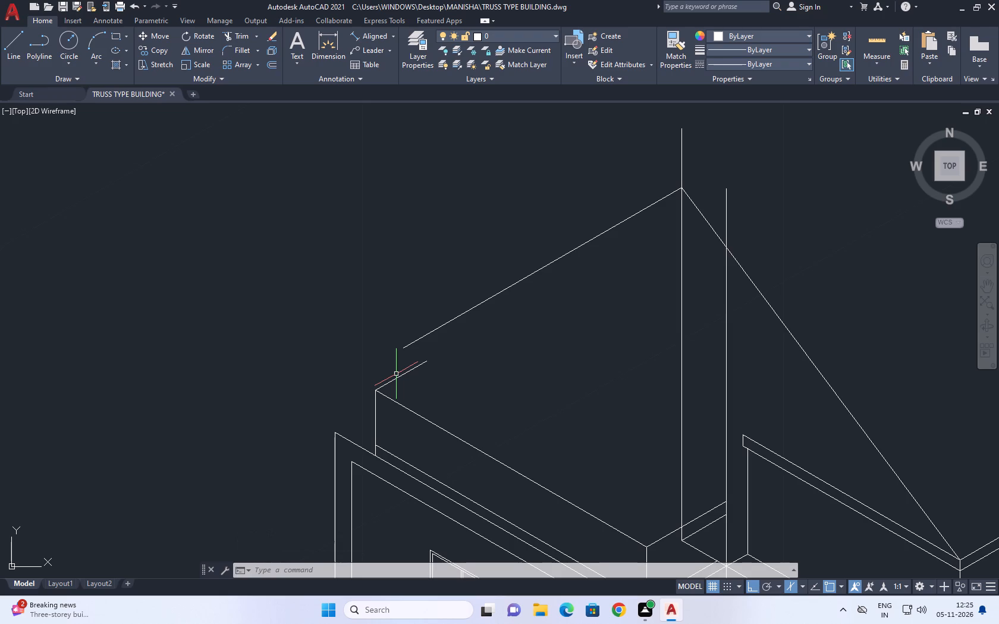
{"action": "type", "text": "L"}
{"action": "key", "text": "space"}
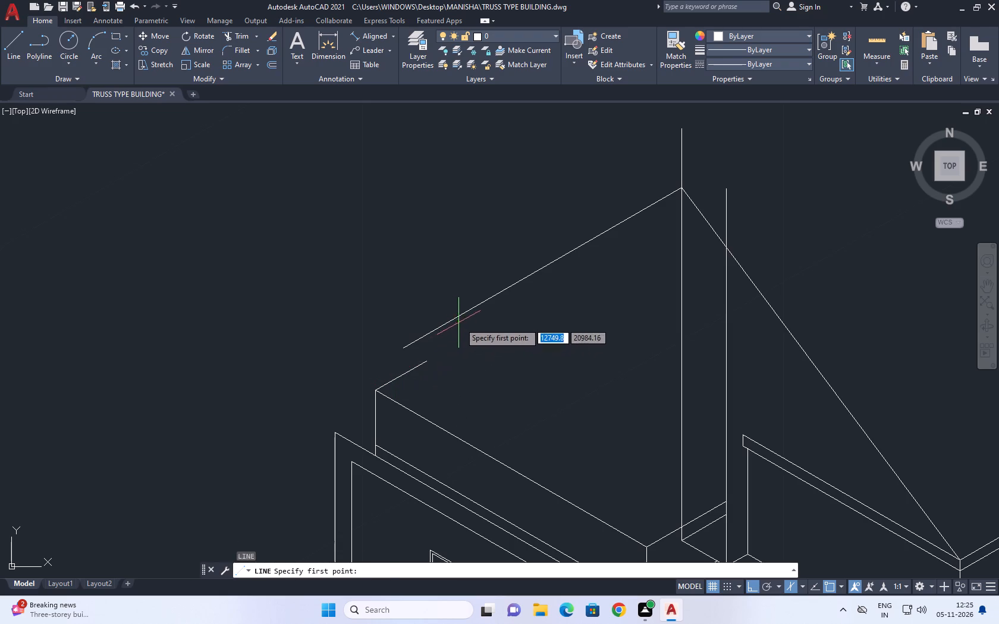
{"action": "left_click", "coordinate": [464, 314]}
{"action": "scroll", "coordinate": [461, 468], "scroll_direction": "up", "scroll_amount": 2}
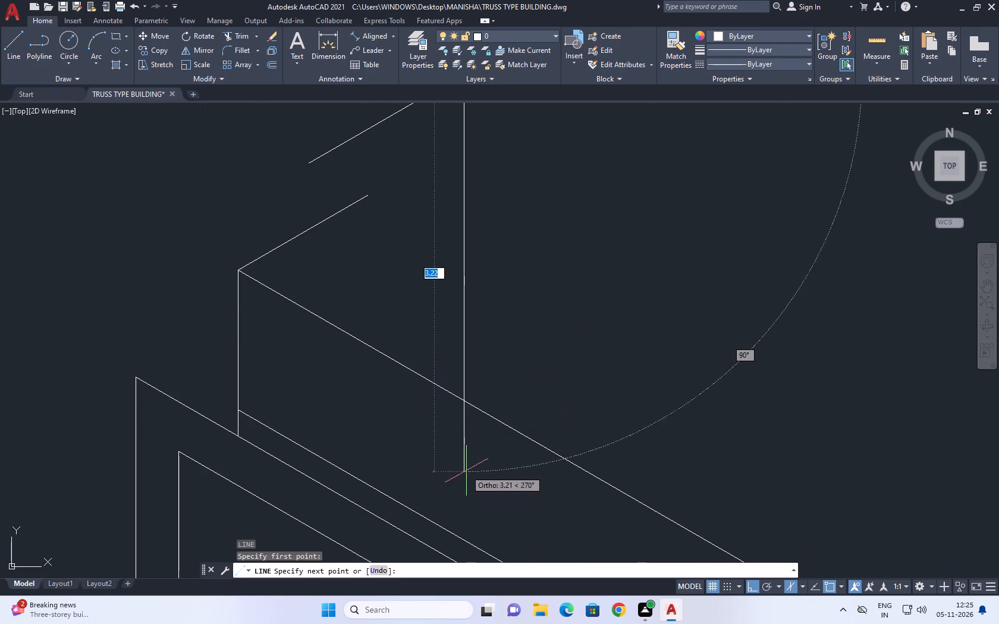
{"action": "middle_click_drag", "start_coordinate": [454, 498], "coordinate": [447, 464]}
{"action": "scroll", "coordinate": [456, 437], "scroll_direction": "up", "scroll_amount": 3}
{"action": "middle_click_drag", "start_coordinate": [438, 524], "coordinate": [436, 348]}
{"action": "scroll", "coordinate": [437, 293], "scroll_direction": "down", "scroll_amount": 3}
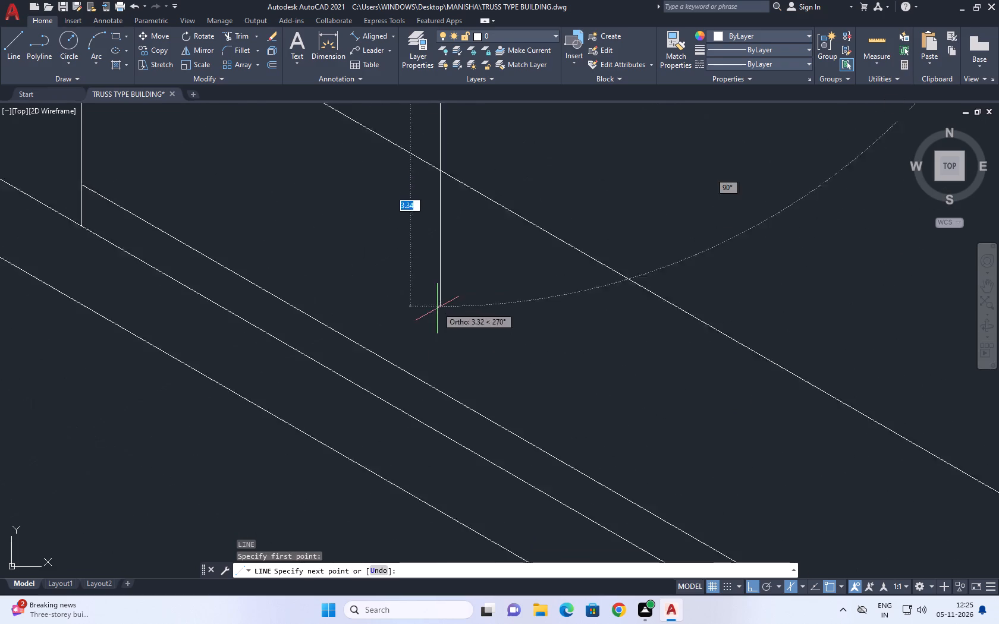
{"action": "scroll", "coordinate": [426, 385], "scroll_direction": "up", "scroll_amount": 2}
{"action": "left_click", "coordinate": [460, 357]}
{"action": "right_click", "coordinate": [502, 272]}
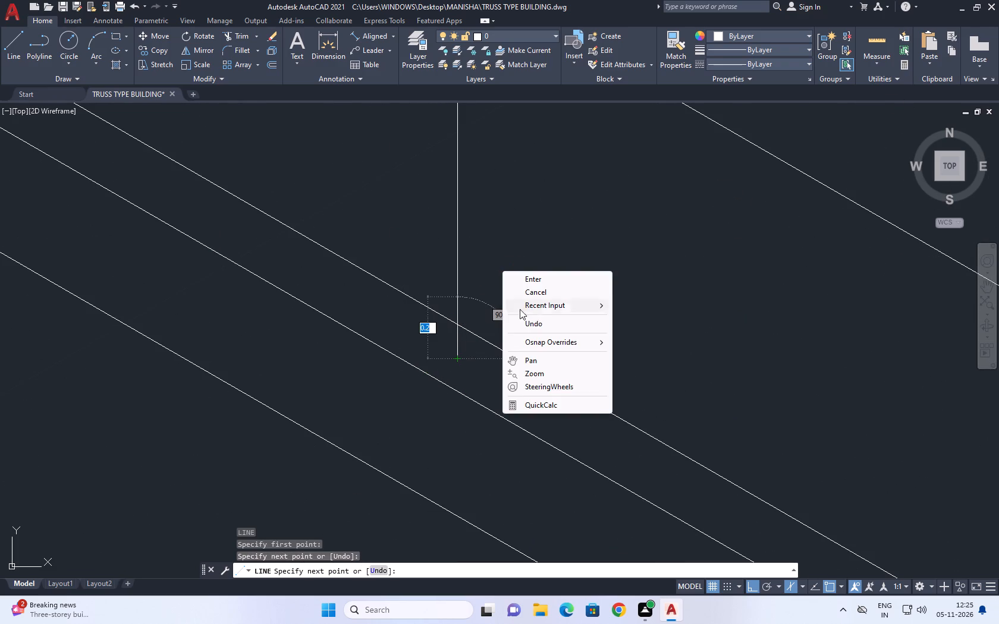
{"action": "left_click", "coordinate": [539, 294]}
Trim the new vertical where it runs below the parapet's base line.
{"action": "scroll", "coordinate": [469, 345], "scroll_direction": "up", "scroll_amount": 3}
{"action": "left_click", "coordinate": [237, 36]}
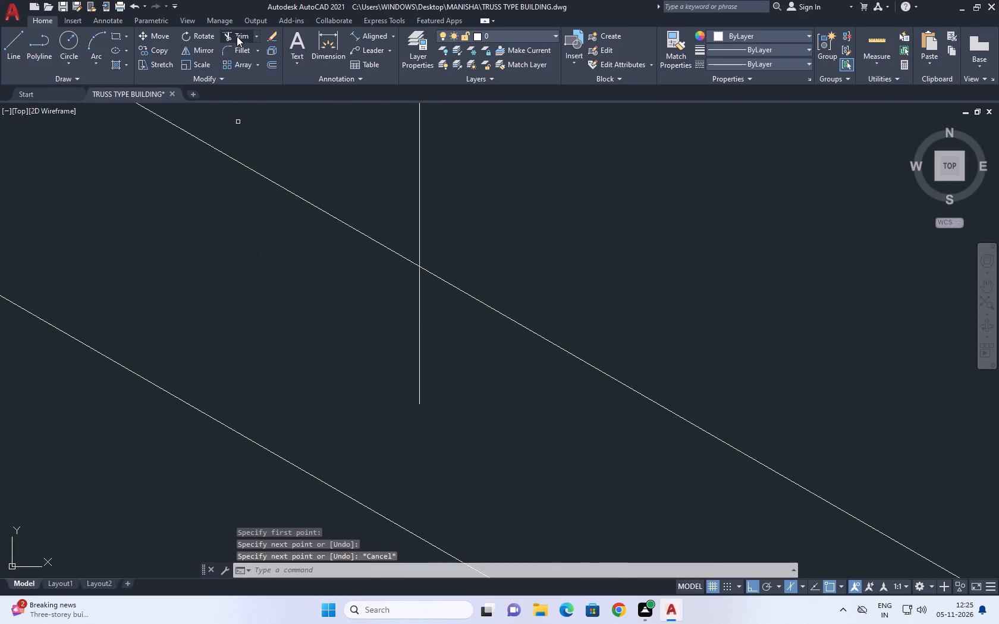
{"action": "left_click", "coordinate": [315, 305]}
{"action": "left_click", "coordinate": [448, 402]}
{"action": "right_click", "coordinate": [452, 200]}
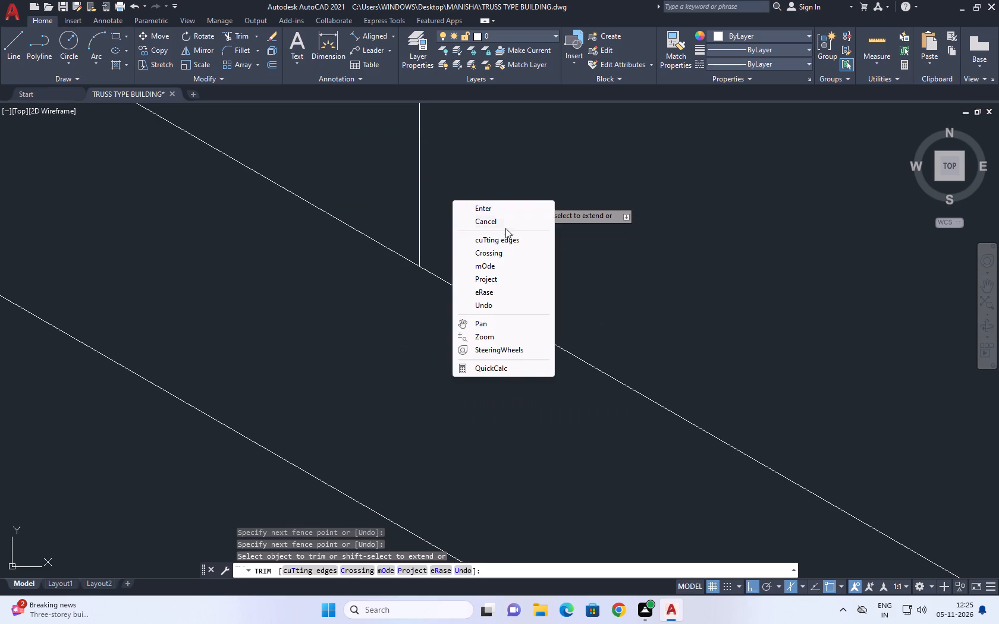
{"action": "left_click", "coordinate": [507, 224]}
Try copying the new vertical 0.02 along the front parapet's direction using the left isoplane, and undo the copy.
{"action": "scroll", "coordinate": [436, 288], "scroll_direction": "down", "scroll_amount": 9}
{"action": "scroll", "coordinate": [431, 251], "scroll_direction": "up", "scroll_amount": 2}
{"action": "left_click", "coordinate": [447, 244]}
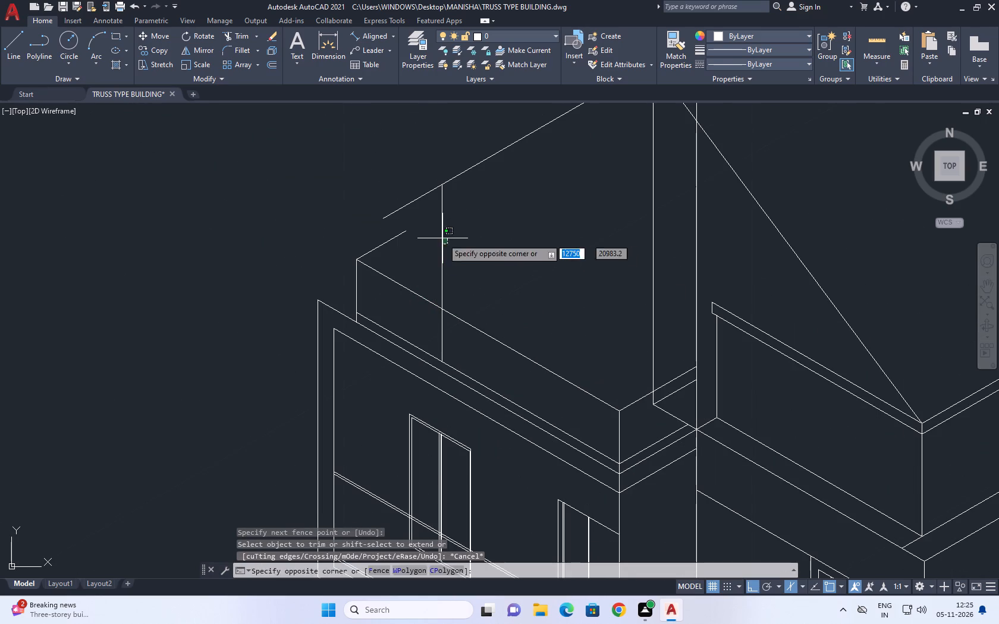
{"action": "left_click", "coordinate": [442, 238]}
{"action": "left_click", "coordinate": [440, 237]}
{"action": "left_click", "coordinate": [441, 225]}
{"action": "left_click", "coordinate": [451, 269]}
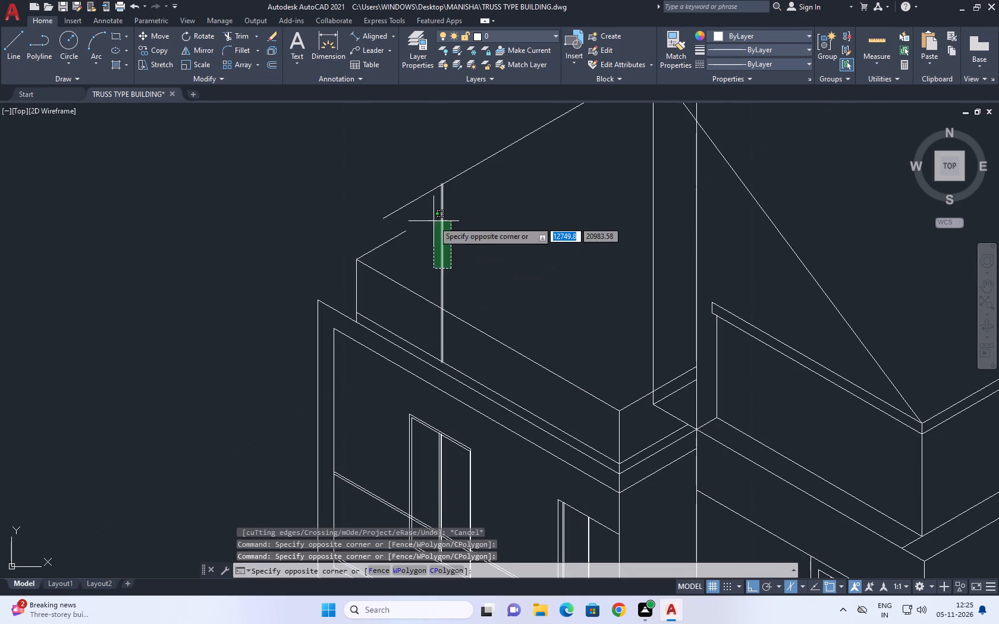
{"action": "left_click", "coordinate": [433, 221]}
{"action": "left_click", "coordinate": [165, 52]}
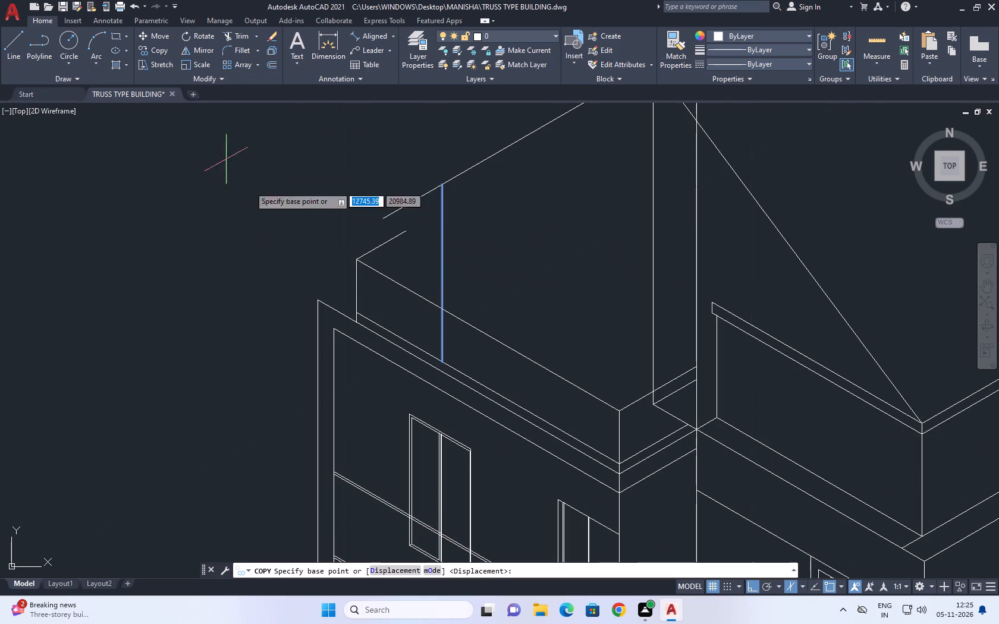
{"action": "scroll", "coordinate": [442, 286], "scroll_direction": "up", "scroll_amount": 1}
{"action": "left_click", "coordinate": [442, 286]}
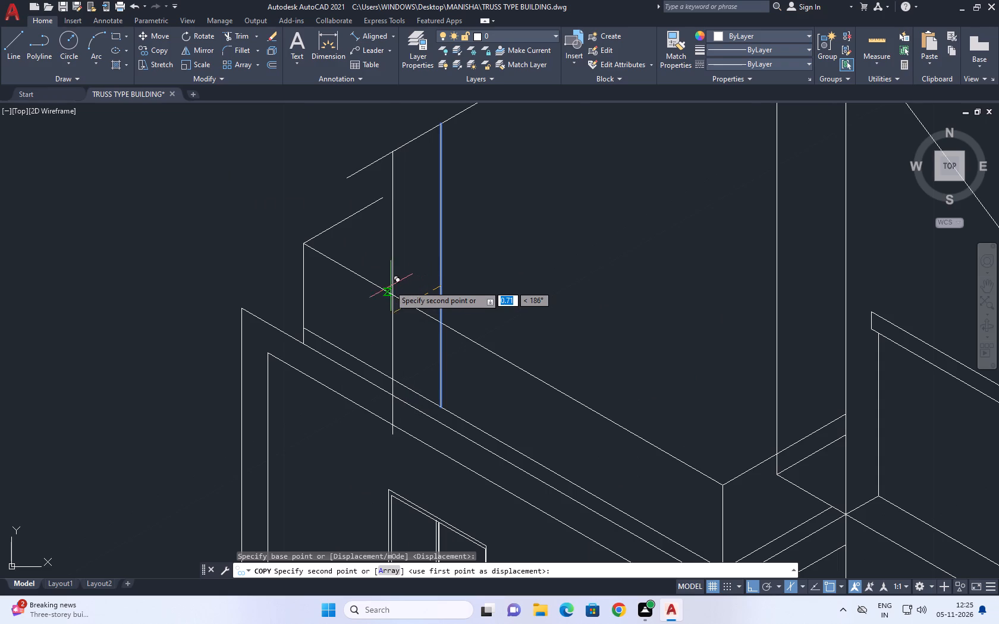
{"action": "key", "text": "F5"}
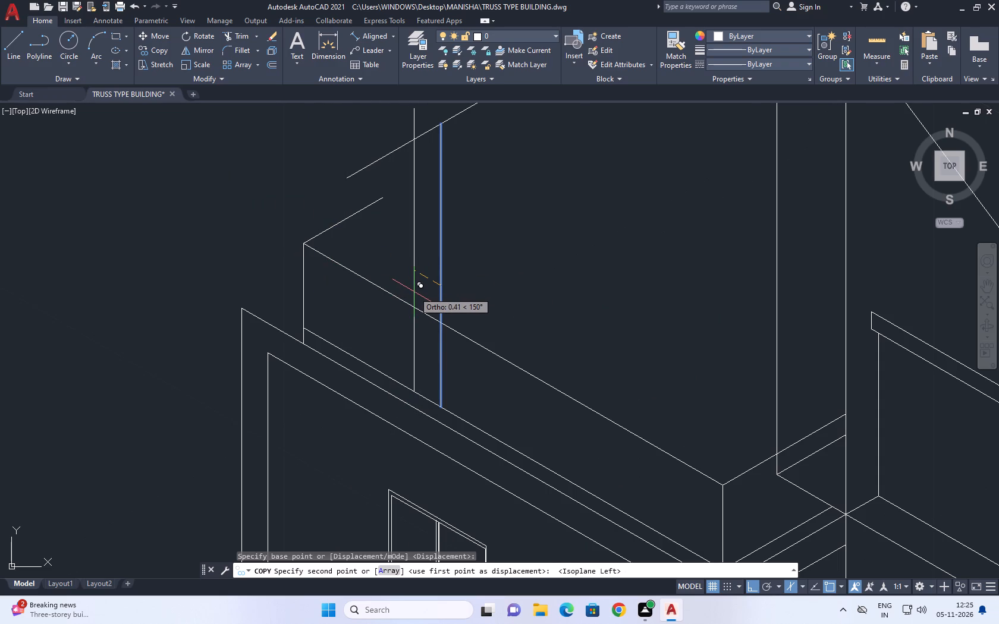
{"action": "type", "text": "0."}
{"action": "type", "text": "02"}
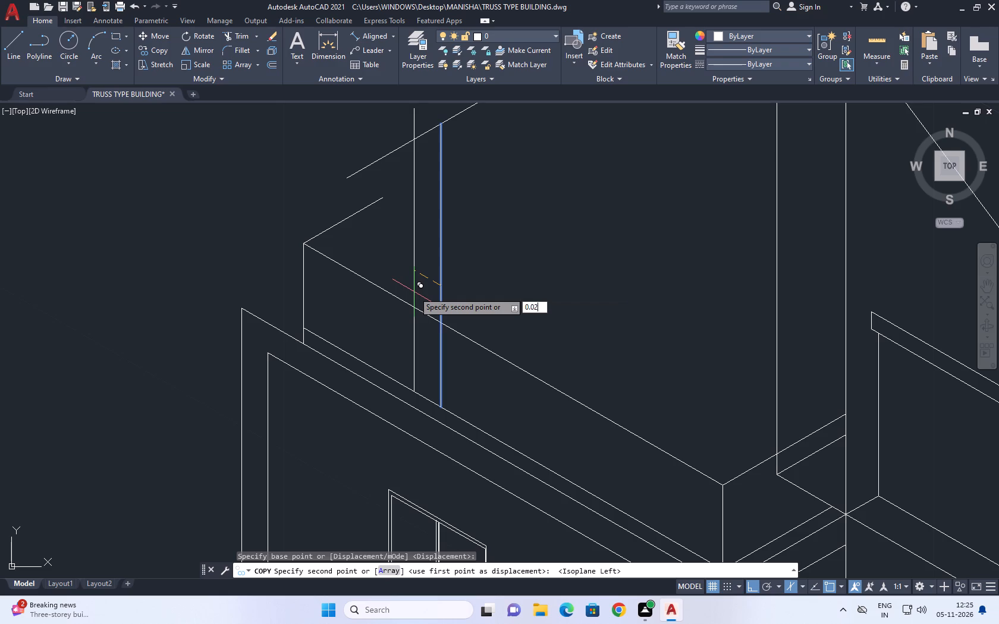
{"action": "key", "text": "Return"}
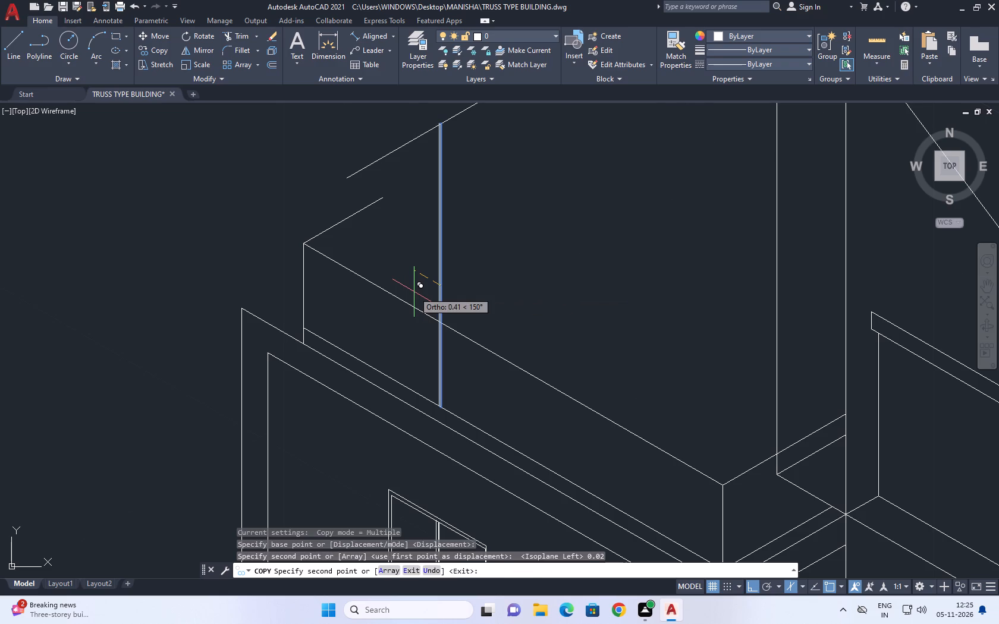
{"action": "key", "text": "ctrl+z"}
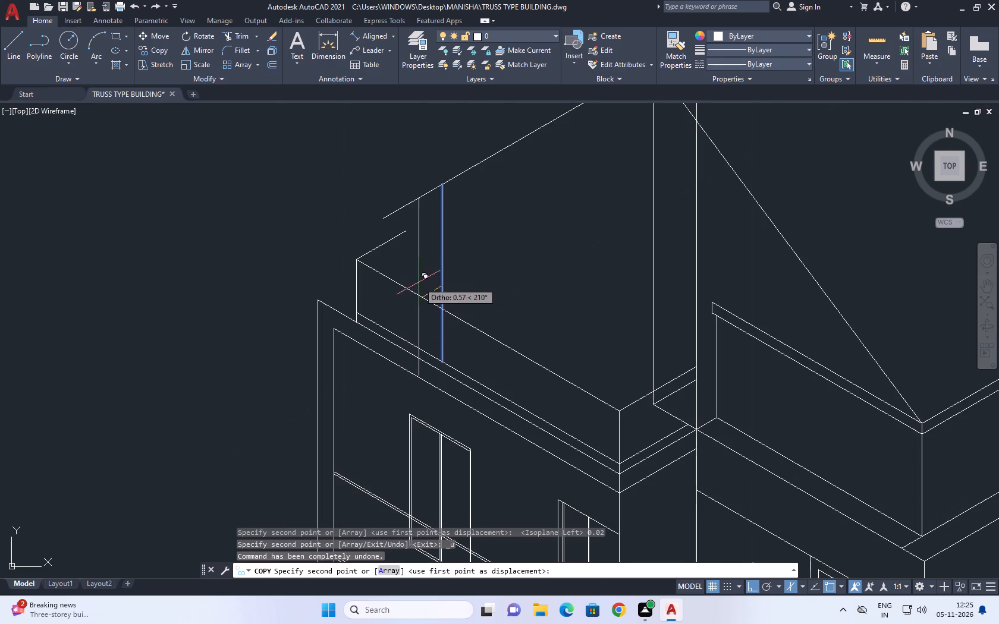
Copy the new vertical 0.1 along the front parapet's direction in the left isoplane, towards the parapet's far corner.
{"action": "scroll", "coordinate": [420, 276], "scroll_direction": "up", "scroll_amount": 2}
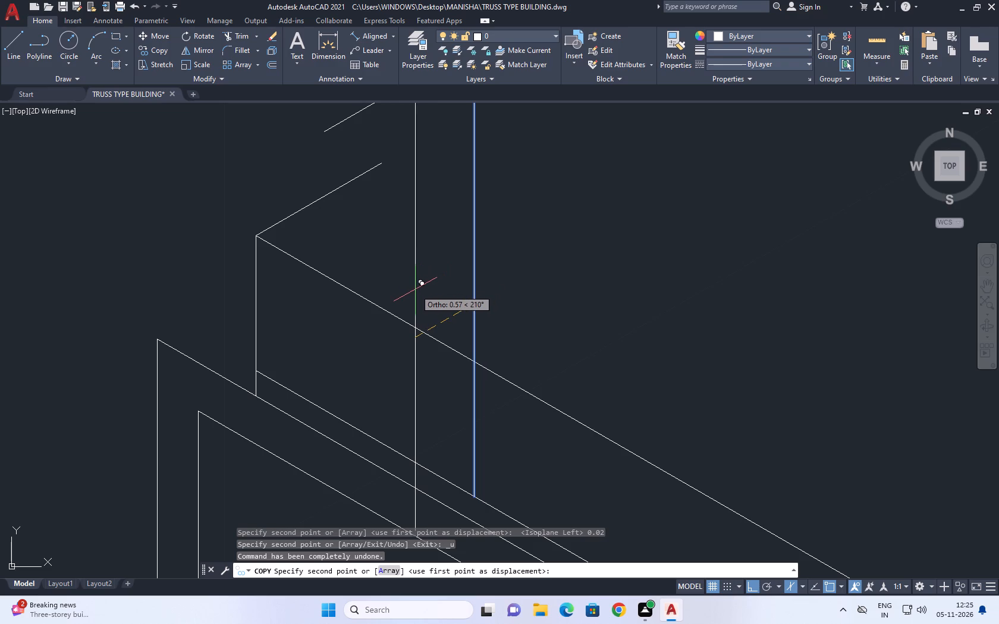
{"action": "key", "text": "F5"}
{"action": "type", "text": "0.5"}
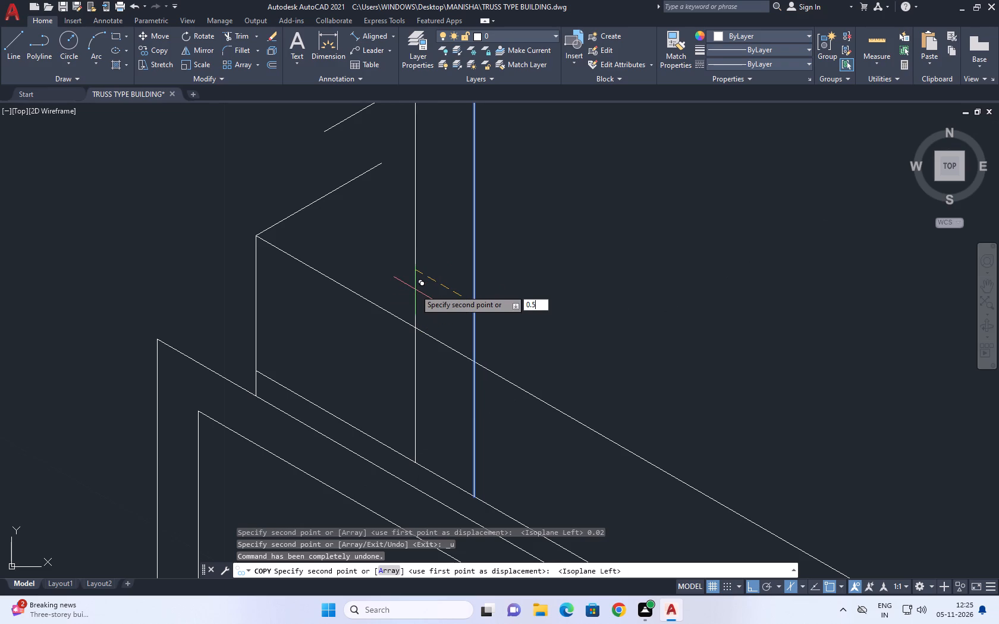
{"action": "key", "text": "F8"}
{"action": "key", "text": "F8"}
{"action": "key", "text": "F8"}
{"action": "key", "text": "BackSpace"}
{"action": "key", "text": "1"}
{"action": "key", "text": "Return"}
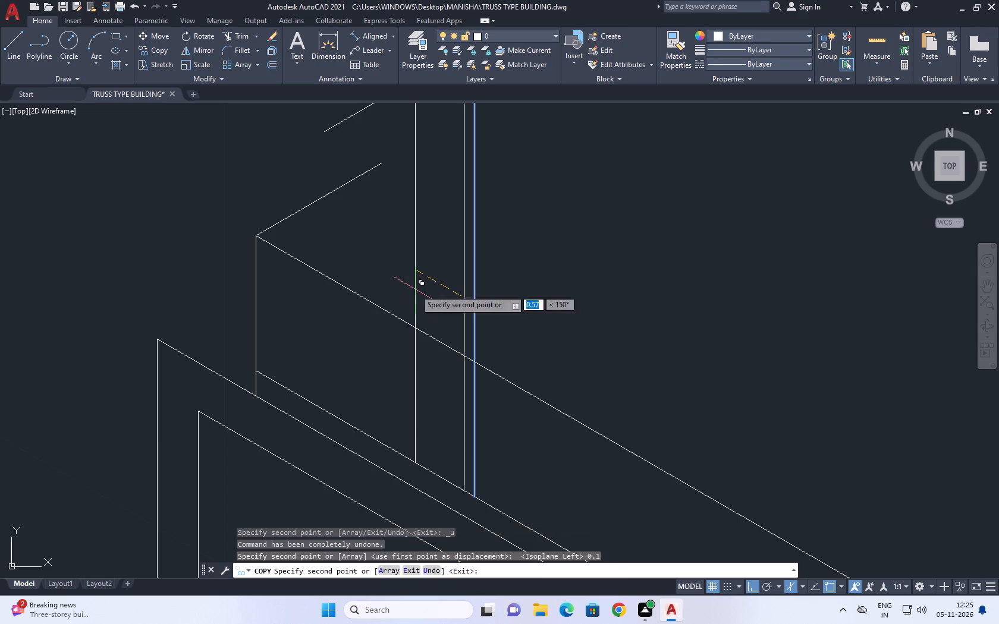
{"action": "right_click", "coordinate": [533, 283]}
{"action": "left_click", "coordinate": [581, 307]}
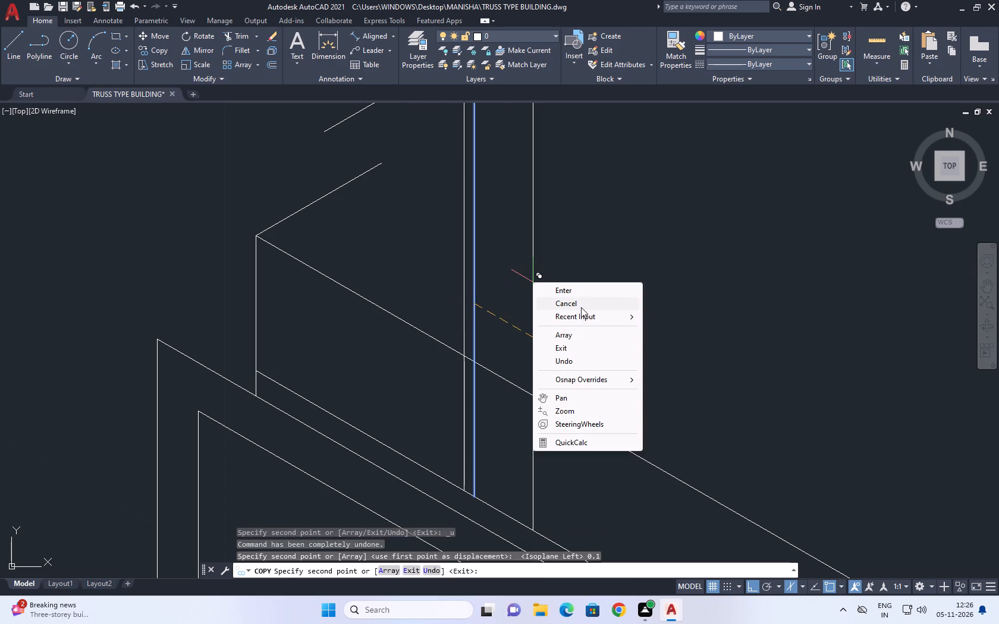
Trim the copied vertical where it projects above the sloping roof line.
{"action": "scroll", "coordinate": [557, 323], "scroll_direction": "down", "scroll_amount": 2}
{"action": "middle_click_drag", "start_coordinate": [533, 239], "coordinate": [515, 289]}
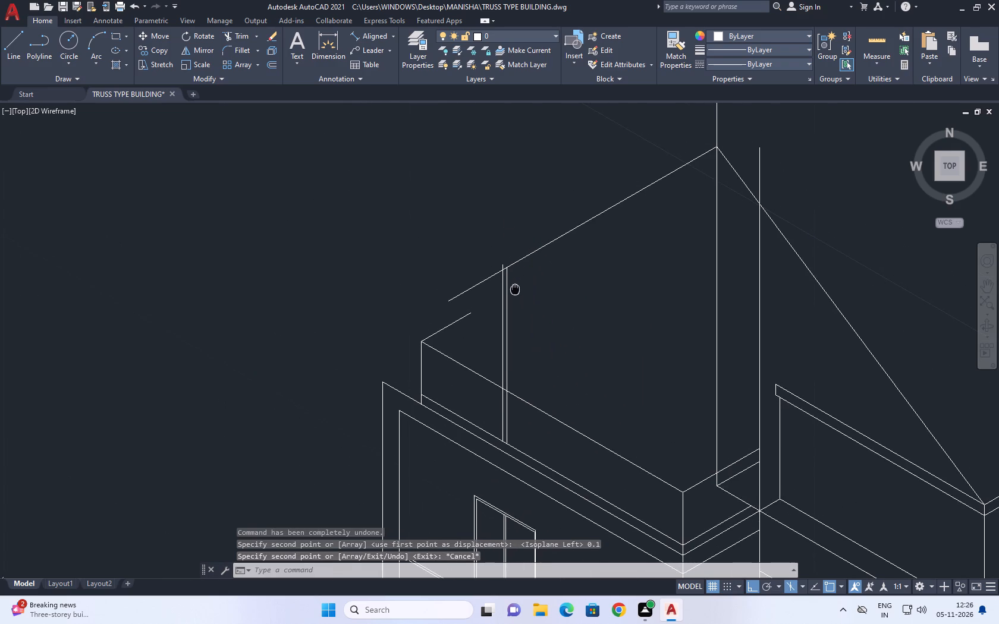
{"action": "middle_click_drag", "start_coordinate": [515, 289], "coordinate": [488, 275]}
{"action": "middle_click_drag", "start_coordinate": [517, 335], "coordinate": [509, 338]}
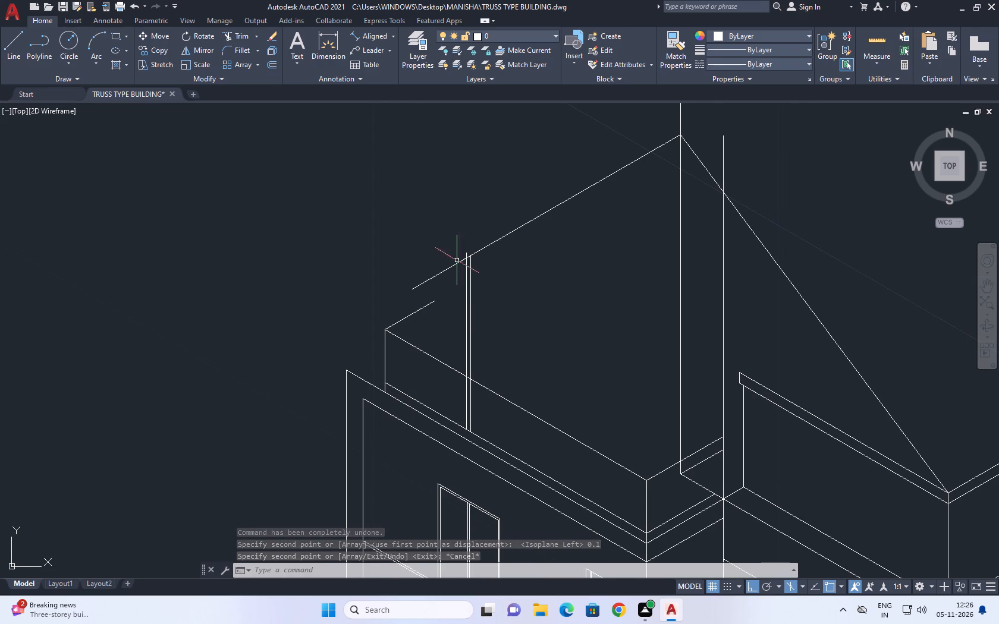
{"action": "left_click", "coordinate": [248, 36]}
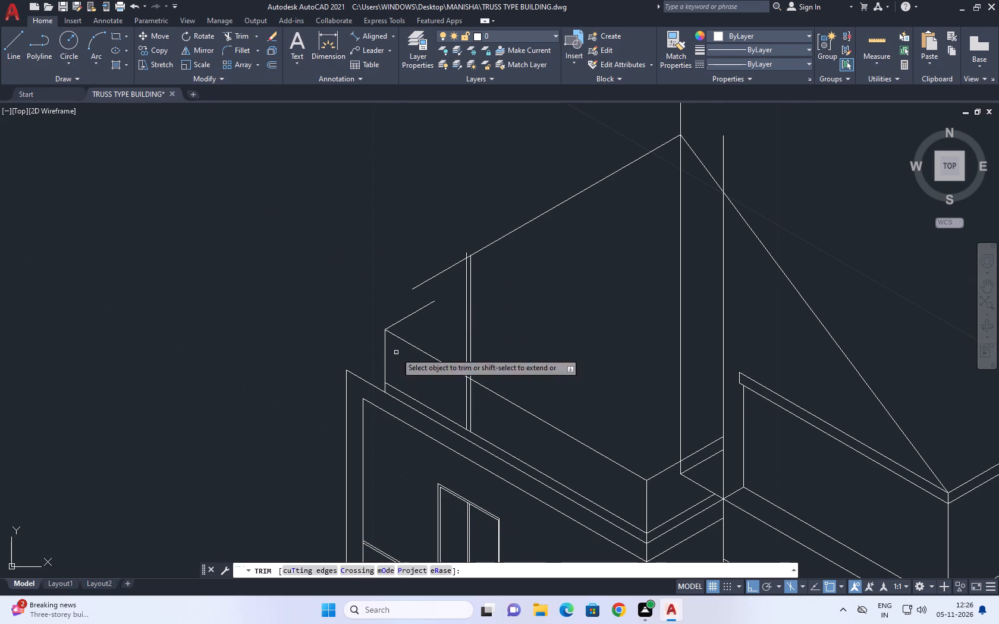
{"action": "scroll", "coordinate": [477, 256], "scroll_direction": "up", "scroll_amount": 5}
{"action": "left_click", "coordinate": [389, 239]}
{"action": "left_click", "coordinate": [350, 262]}
{"action": "scroll", "coordinate": [406, 241], "scroll_direction": "up", "scroll_amount": 1}
{"action": "scroll", "coordinate": [407, 241], "scroll_direction": "down", "scroll_amount": 9}
{"action": "right_click", "coordinate": [366, 196]}
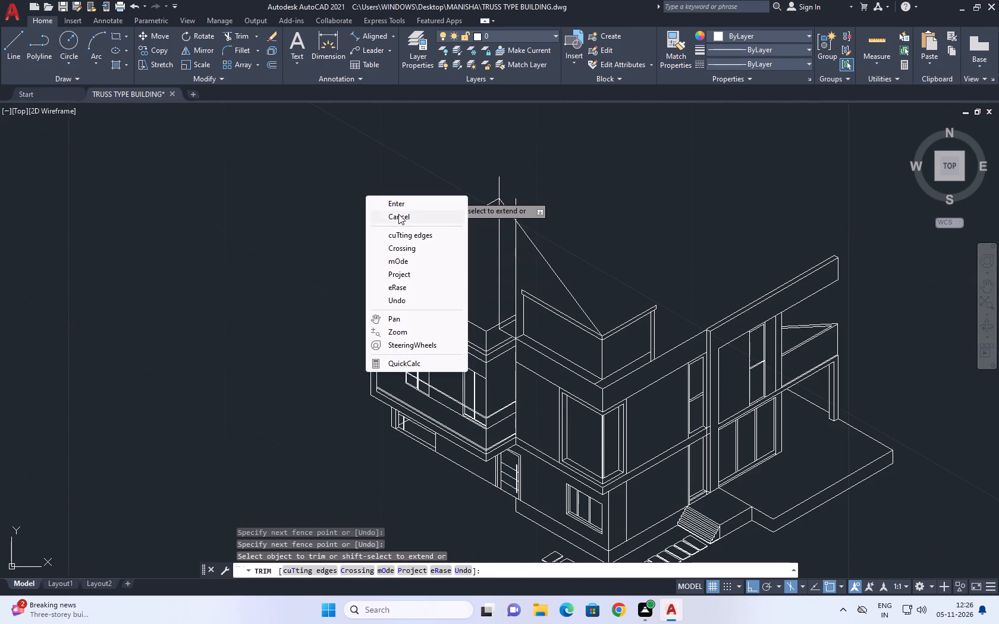
{"action": "left_click", "coordinate": [406, 229]}
{"action": "right_click", "coordinate": [404, 222]}
{"action": "right_click", "coordinate": [409, 219]}
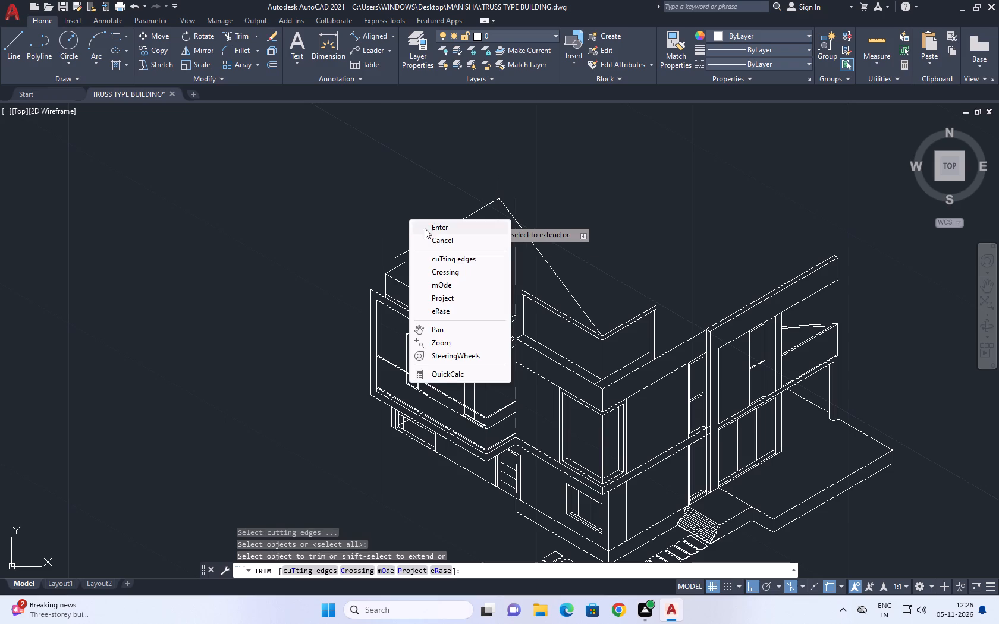
{"action": "left_click", "coordinate": [436, 234]}
Extend the short parapet return line at the far corner up to the nearer of the two new verticals.
{"action": "scroll", "coordinate": [409, 258], "scroll_direction": "up", "scroll_amount": 3}
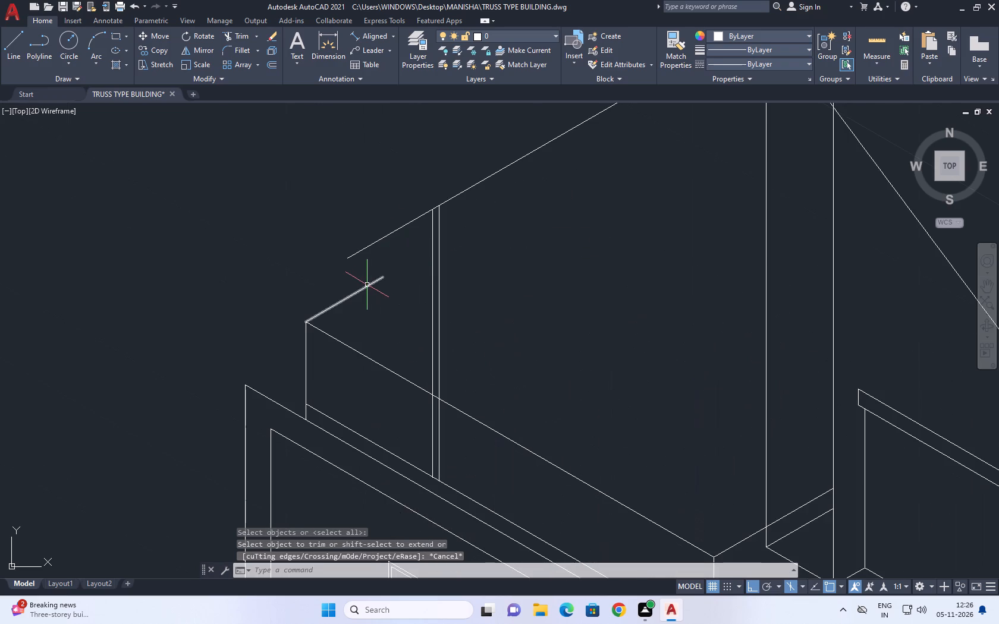
{"action": "scroll", "coordinate": [367, 287], "scroll_direction": "down", "scroll_amount": 1}
{"action": "middle_click_drag", "start_coordinate": [372, 281], "coordinate": [382, 330]}
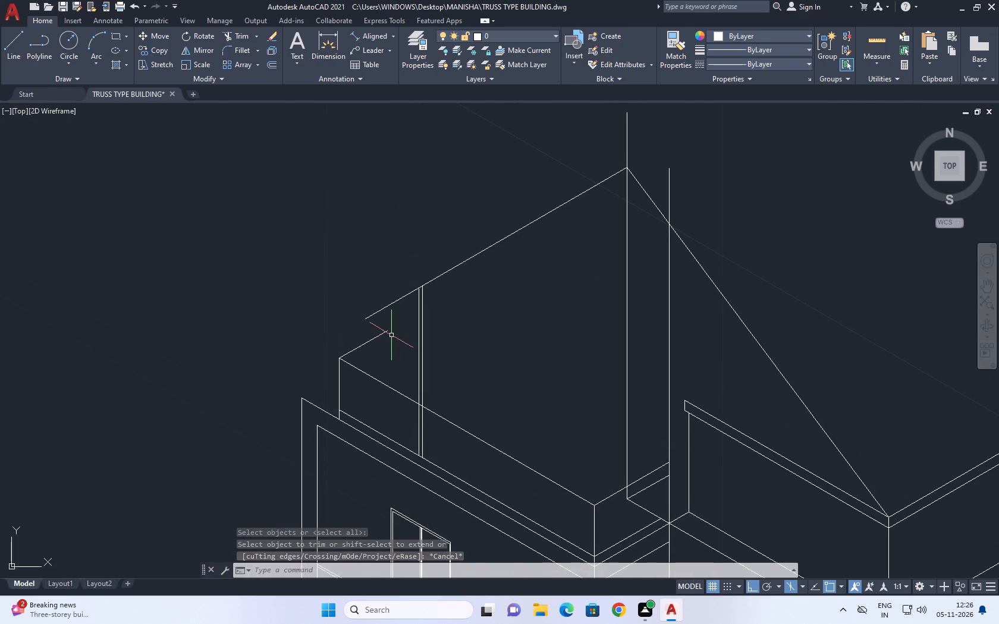
{"action": "type", "text": "EX"}
{"action": "key", "text": "space"}
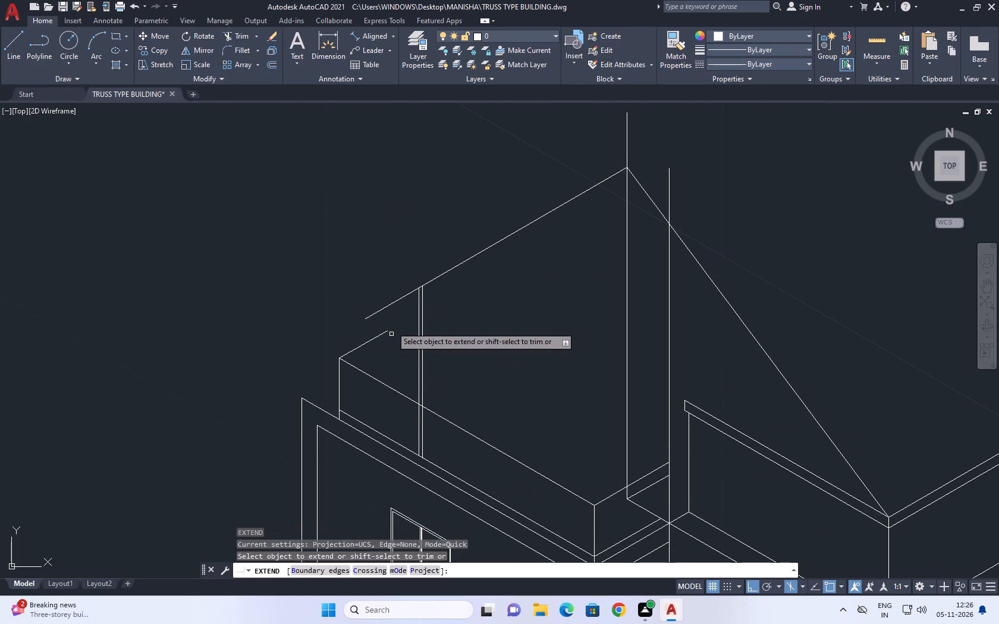
{"action": "left_click", "coordinate": [370, 332]}
{"action": "left_click", "coordinate": [409, 342]}
{"action": "right_click", "coordinate": [469, 308]}
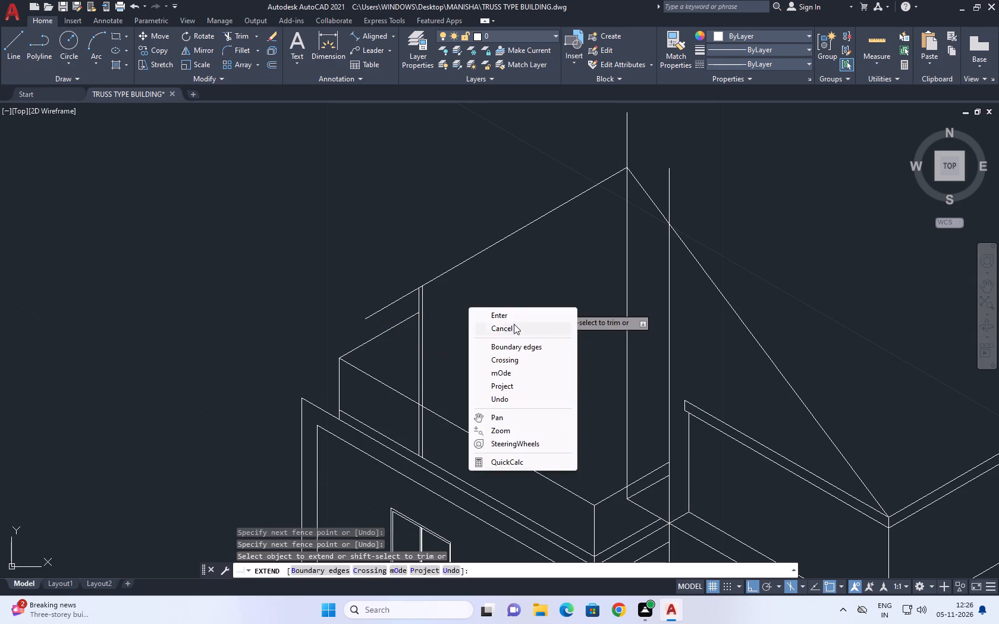
Copy the pair of verticals about 1.1 along the sloping roof line towards the apex, using the top isoplane.
{"action": "left_click", "coordinate": [514, 326]}
{"action": "scroll", "coordinate": [467, 234], "scroll_direction": "down", "scroll_amount": 1}
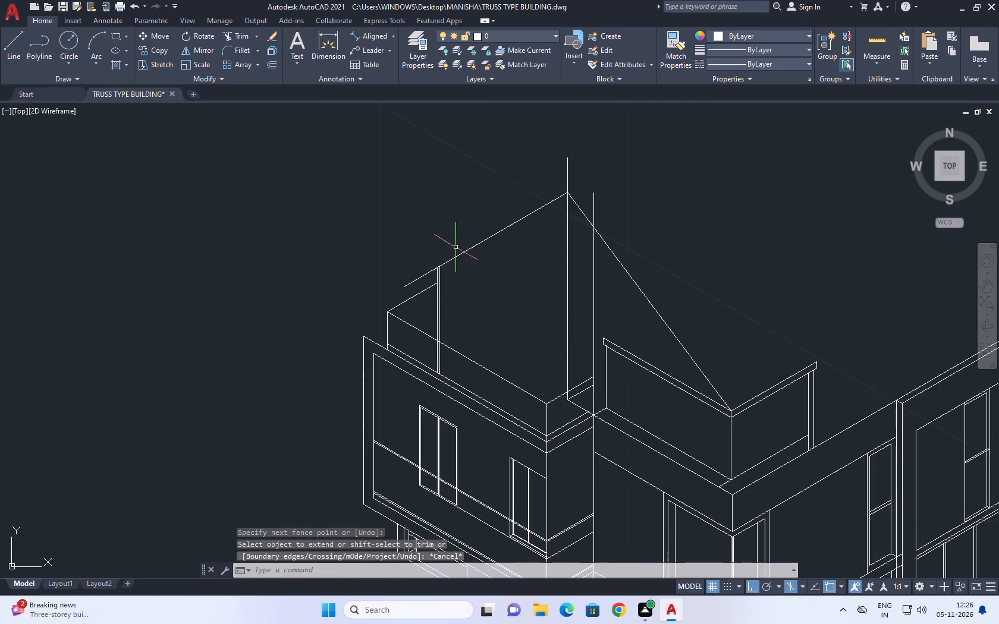
{"action": "scroll", "coordinate": [439, 300], "scroll_direction": "up", "scroll_amount": 1}
{"action": "left_click", "coordinate": [440, 300]}
{"action": "left_click", "coordinate": [429, 313]}
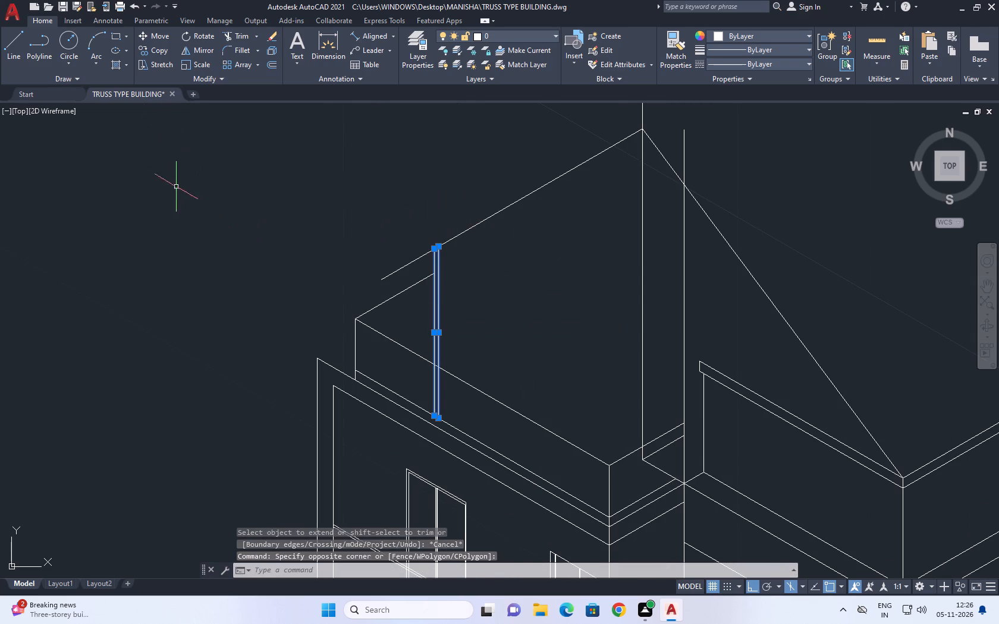
{"action": "left_click", "coordinate": [159, 53]}
{"action": "left_click", "coordinate": [461, 414]}
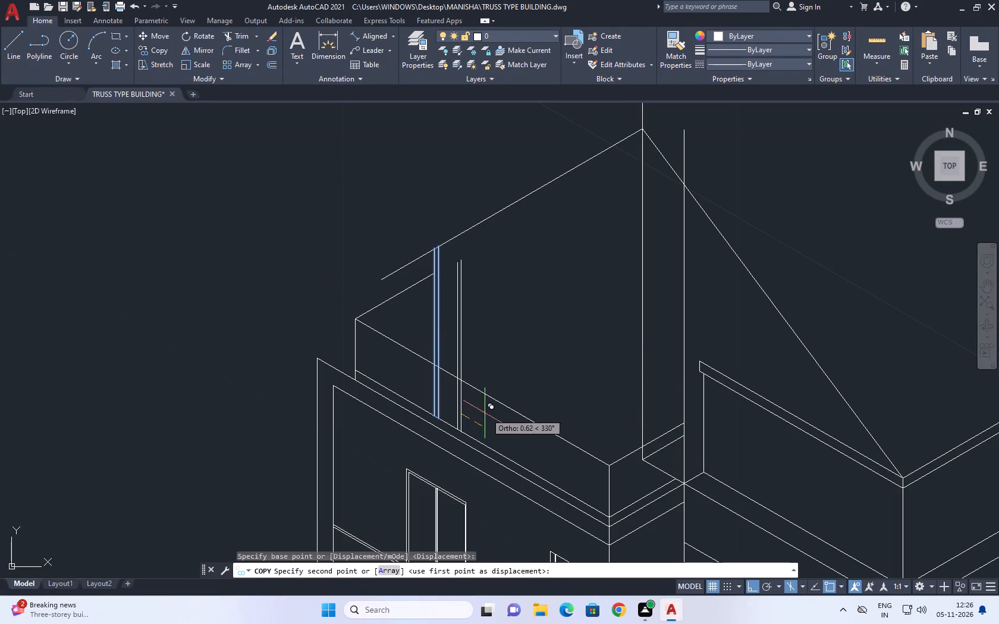
{"action": "key", "text": "F5"}
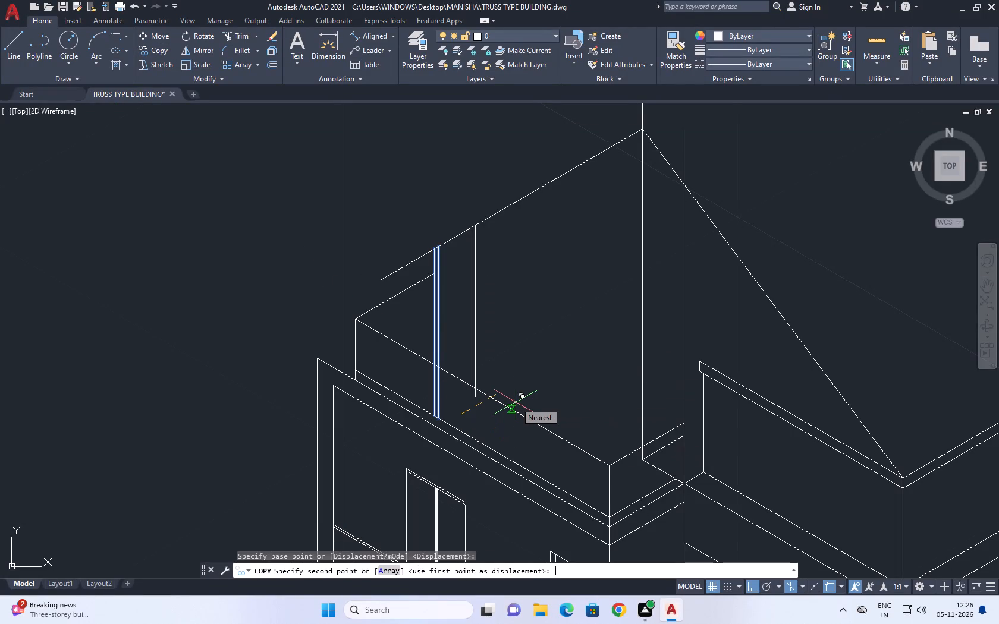
{"action": "left_click", "coordinate": [546, 409]}
{"action": "right_click", "coordinate": [563, 329]}
{"action": "left_click", "coordinate": [617, 344]}
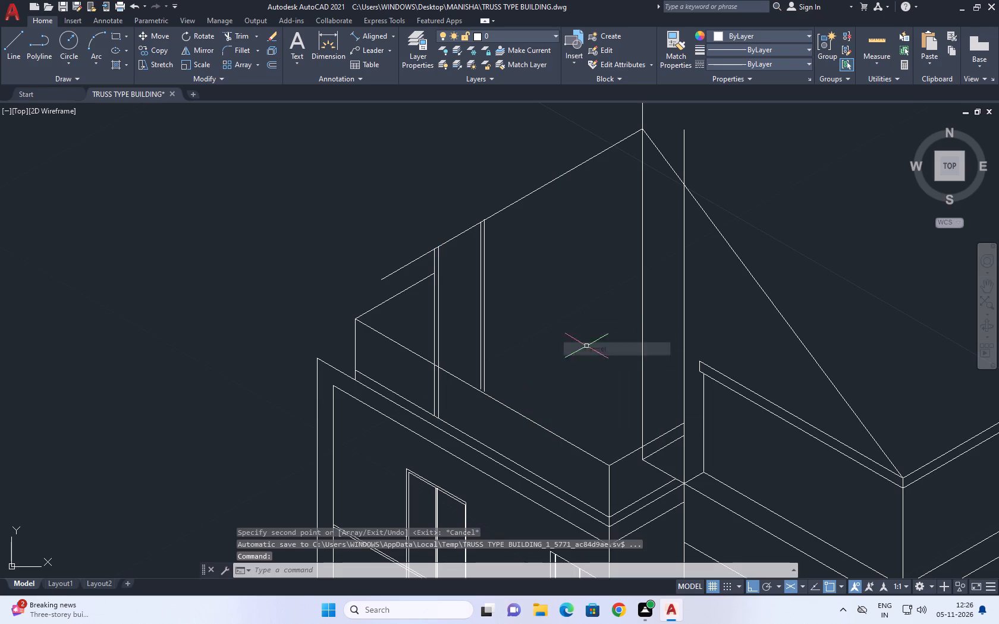
Copy both roof edge lines straight down from the apex along the central vertical, using the right isoplane.
{"action": "left_click_drag", "start_coordinate": [545, 230], "coordinate": [545, 222]}
{"action": "left_click", "coordinate": [523, 163]}
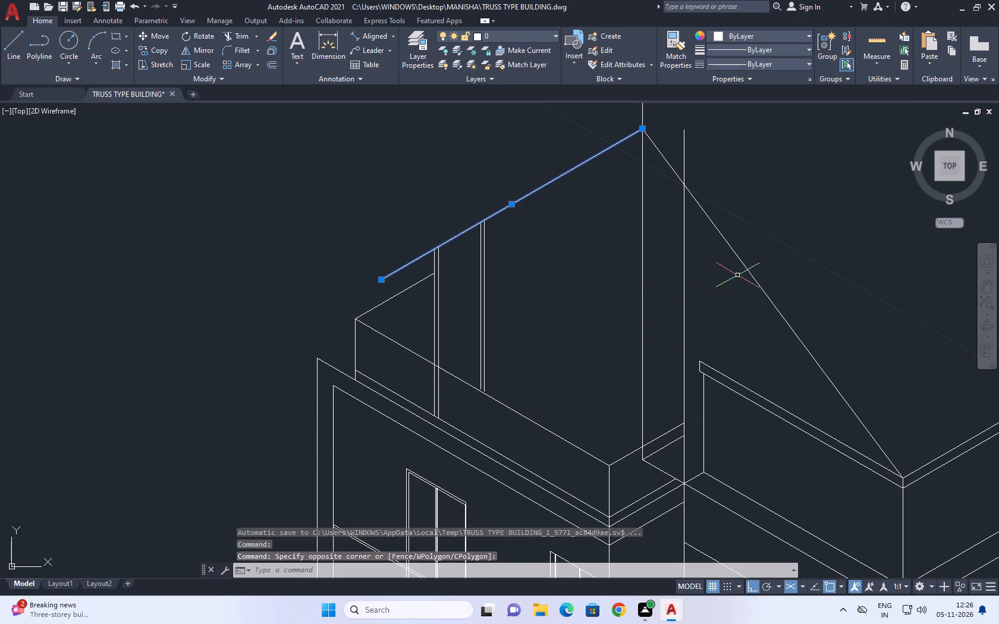
{"action": "left_click", "coordinate": [750, 267]}
{"action": "left_click", "coordinate": [739, 283]}
{"action": "left_click", "coordinate": [159, 52]}
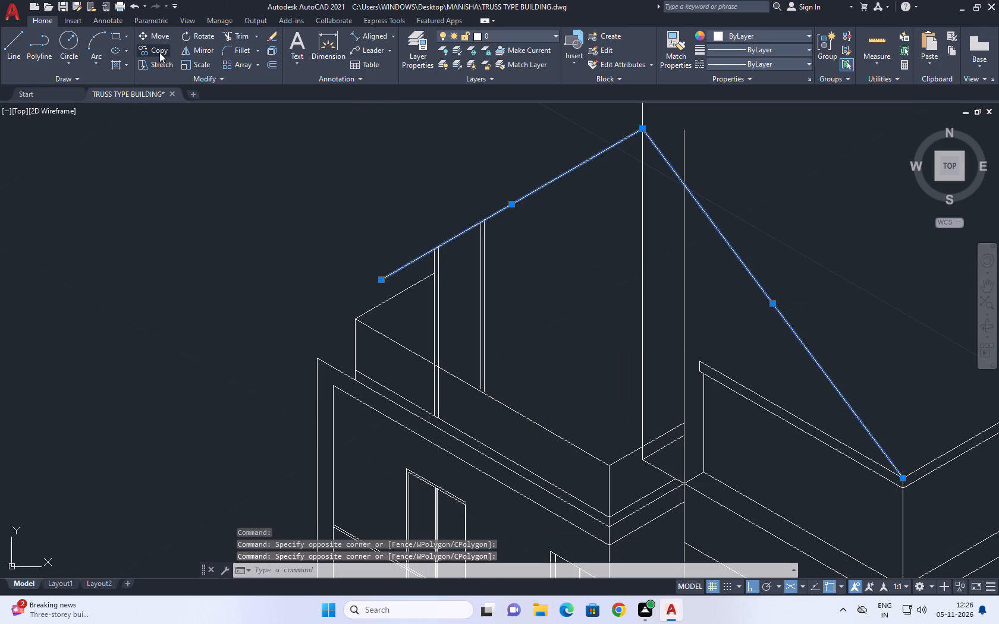
{"action": "left_click", "coordinate": [643, 128]}
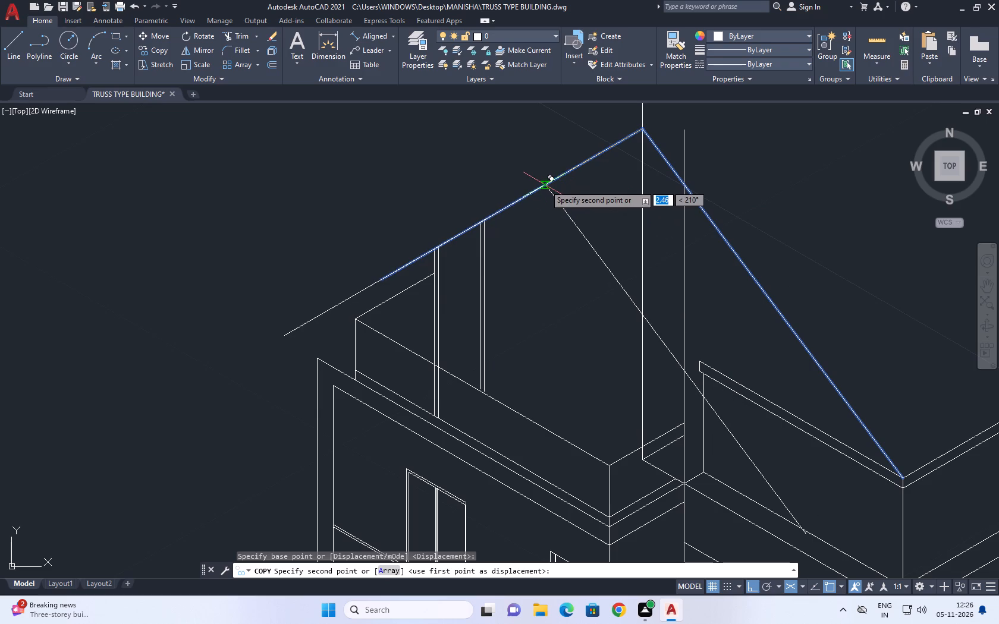
{"action": "key", "text": "F5"}
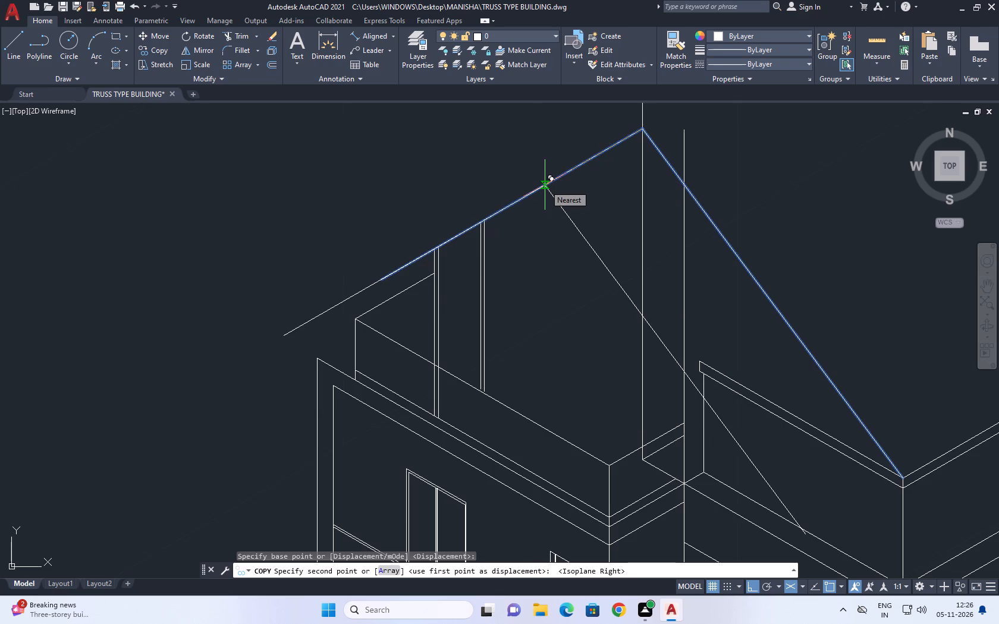
{"action": "left_click", "coordinate": [644, 197]}
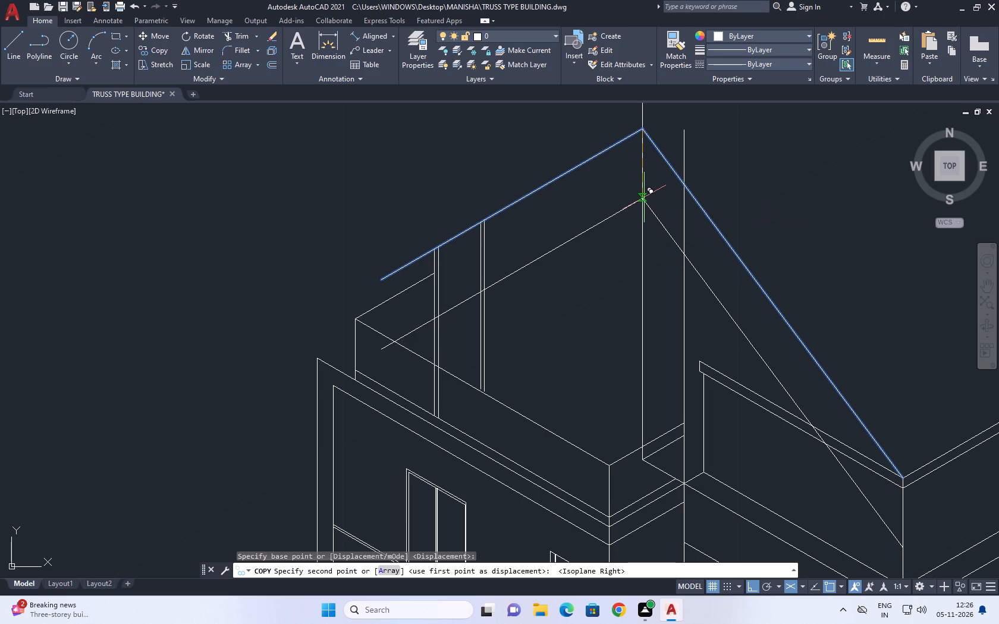
{"action": "right_click", "coordinate": [529, 168]}
{"action": "left_click", "coordinate": [551, 184]}
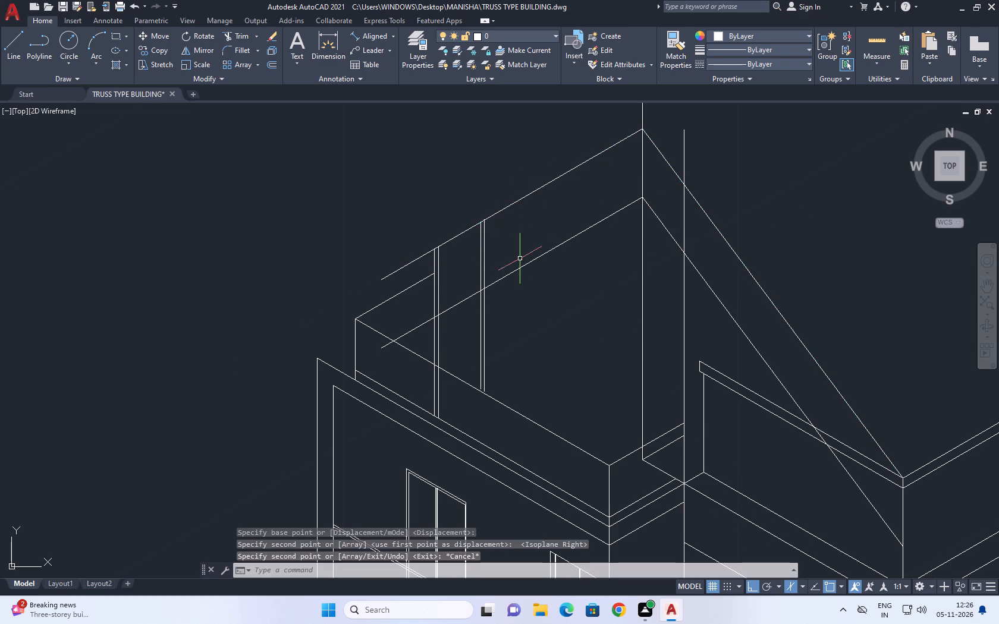
Trim the upper roof line to the outer vertical of the far pair and its lower copy to the inner one.
{"action": "left_click", "coordinate": [241, 37]}
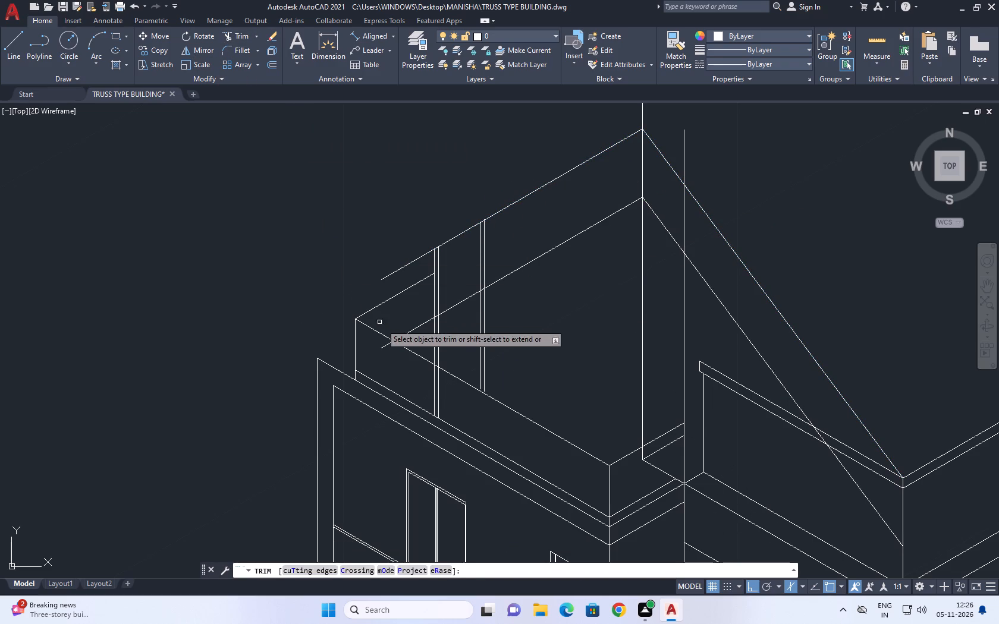
{"action": "left_click", "coordinate": [407, 334]}
{"action": "left_click", "coordinate": [389, 343]}
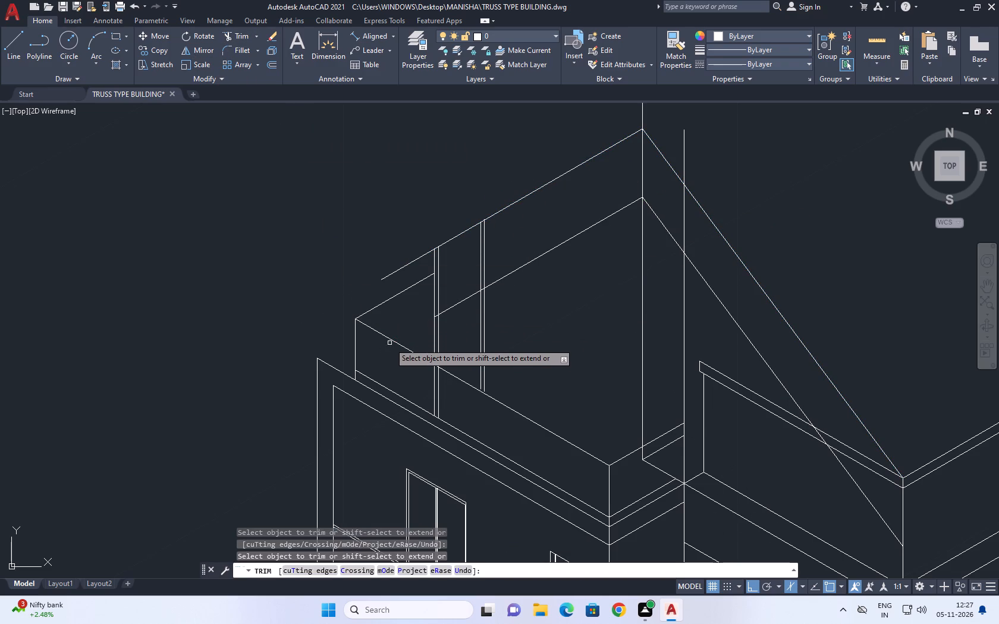
{"action": "left_click", "coordinate": [409, 266]}
{"action": "scroll", "coordinate": [436, 313], "scroll_direction": "up", "scroll_amount": 3}
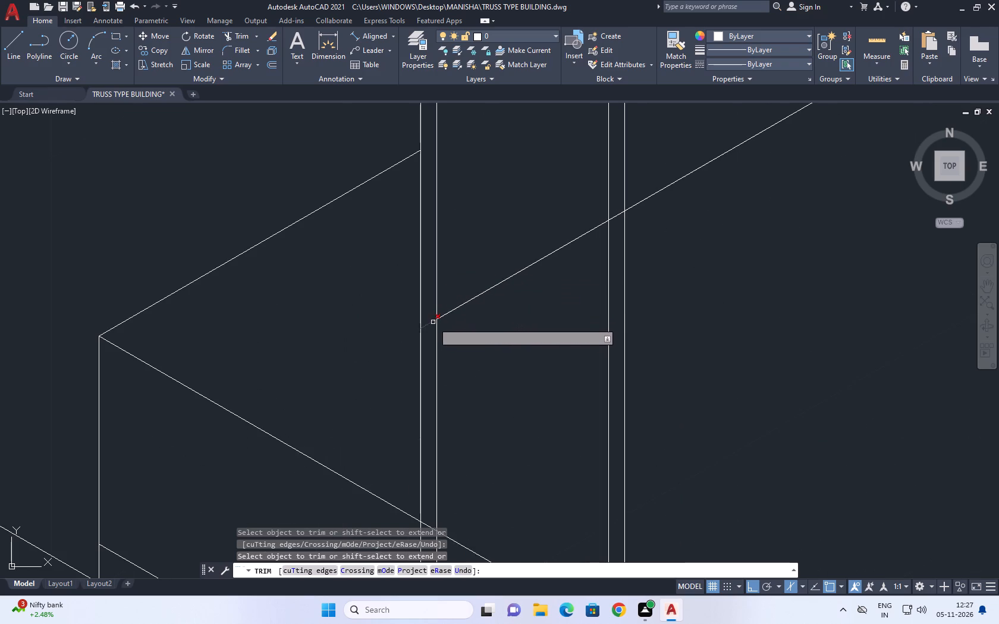
{"action": "left_click", "coordinate": [432, 323]}
Trim the copied steep roof line where it runs below the top edge of the adjacent parapet.
{"action": "scroll", "coordinate": [483, 265], "scroll_direction": "down", "scroll_amount": 6}
{"action": "scroll", "coordinate": [576, 302], "scroll_direction": "up", "scroll_amount": 3}
{"action": "left_click", "coordinate": [615, 333]}
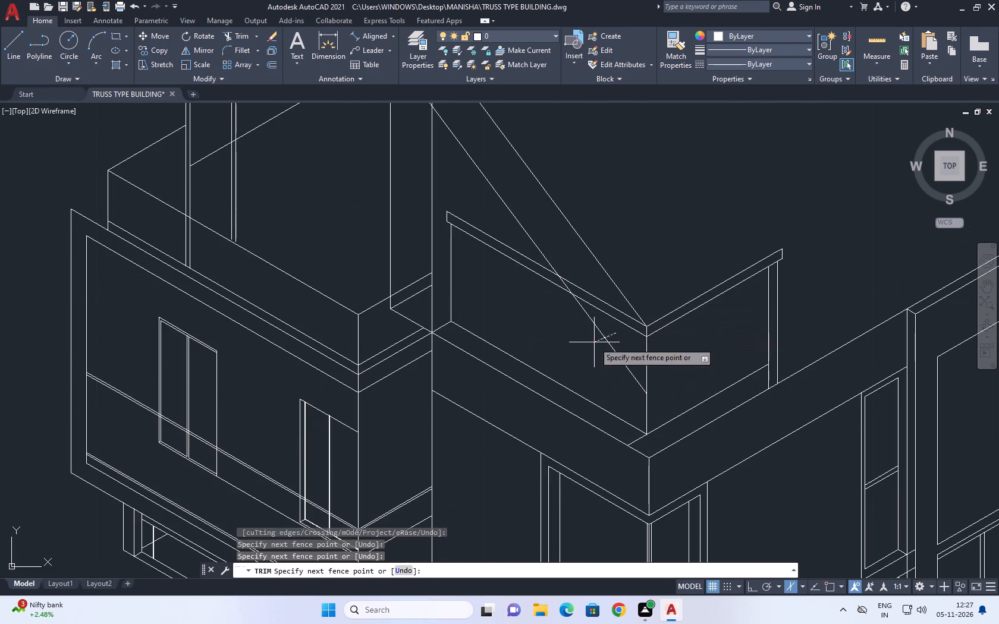
{"action": "left_click_drag", "start_coordinate": [589, 349], "coordinate": [585, 356]}
{"action": "scroll", "coordinate": [566, 278], "scroll_direction": "up", "scroll_amount": 3}
{"action": "left_click", "coordinate": [565, 301]}
{"action": "left_click", "coordinate": [545, 286]}
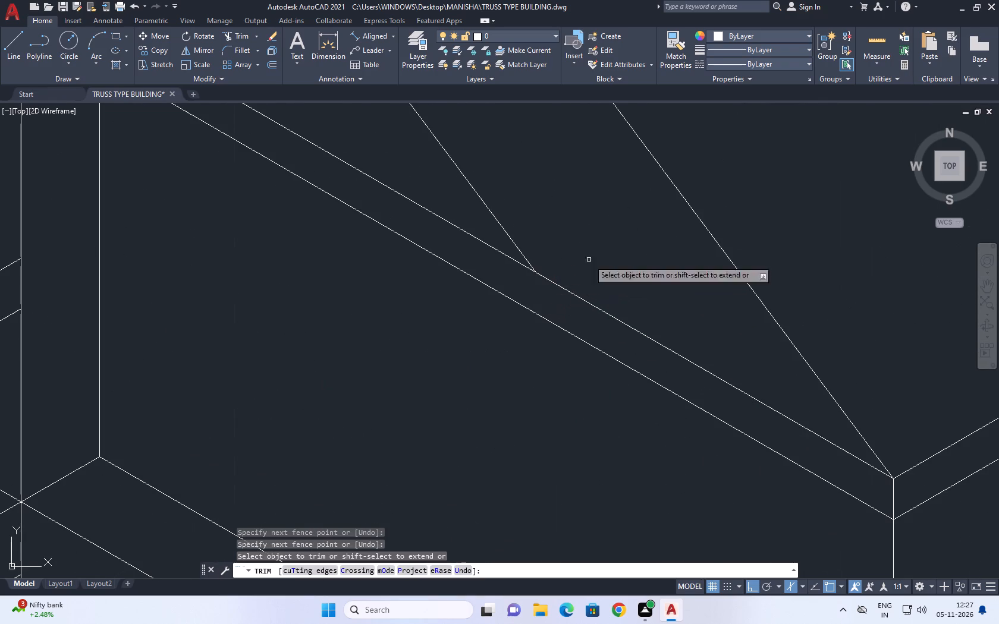
{"action": "right_click", "coordinate": [590, 197]}
{"action": "left_click", "coordinate": [618, 220]}
Trim the copied pair of verticals above the lower roof line.
{"action": "scroll", "coordinate": [548, 232], "scroll_direction": "down", "scroll_amount": 5}
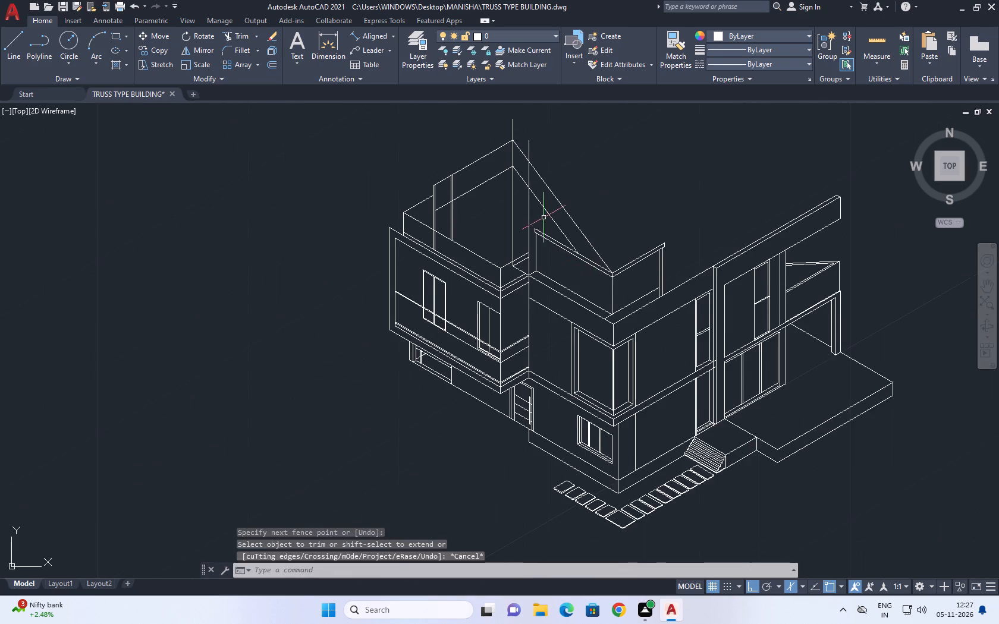
{"action": "middle_click_drag", "start_coordinate": [548, 225], "coordinate": [574, 294]}
{"action": "scroll", "coordinate": [475, 268], "scroll_direction": "up", "scroll_amount": 2}
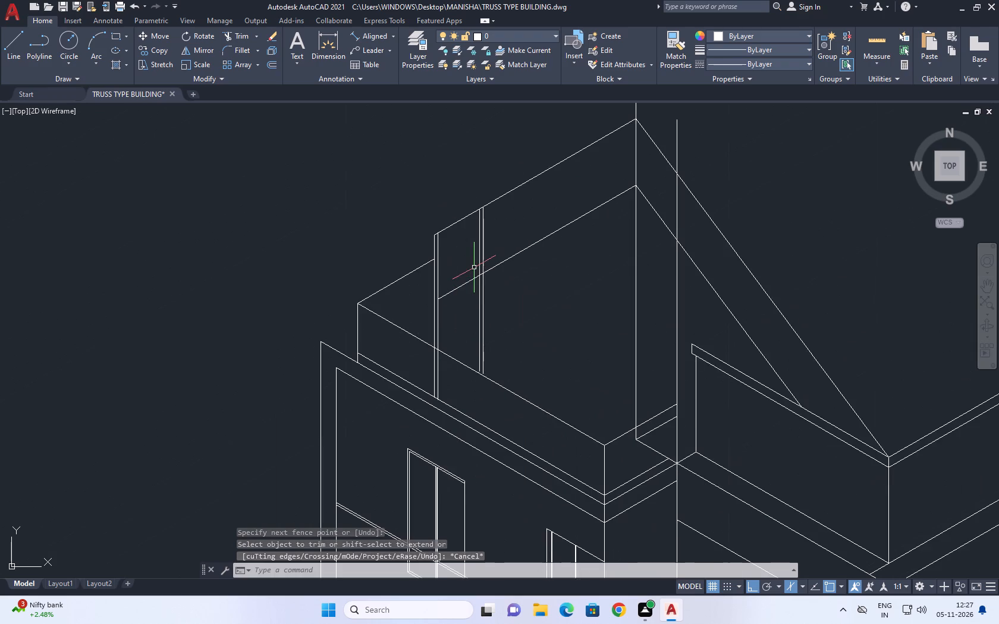
{"action": "scroll", "coordinate": [450, 247], "scroll_direction": "up", "scroll_amount": 1}
{"action": "middle_click_drag", "start_coordinate": [450, 245], "coordinate": [470, 278]}
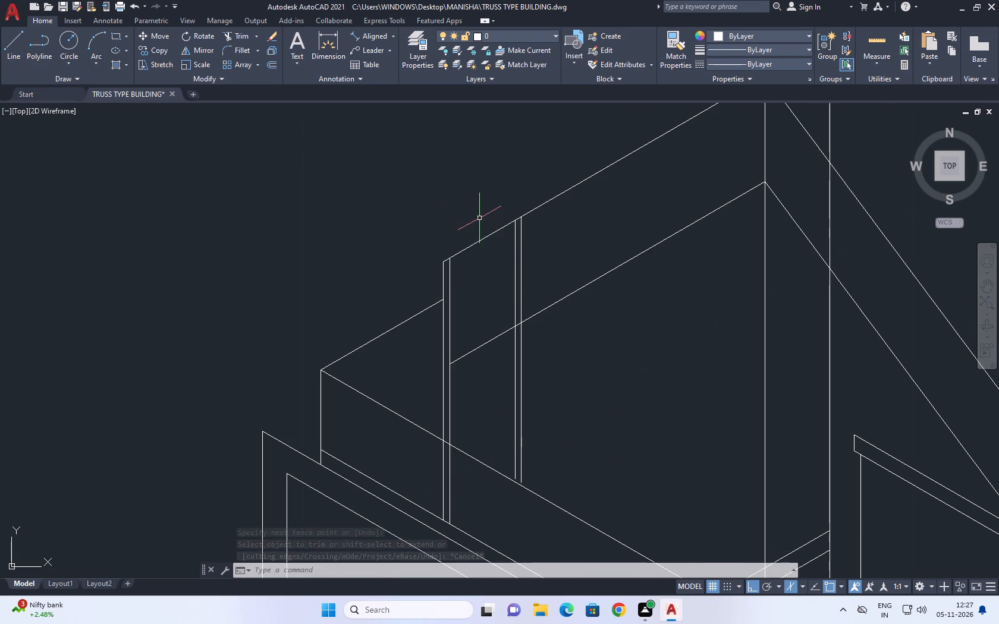
{"action": "left_click", "coordinate": [242, 34]}
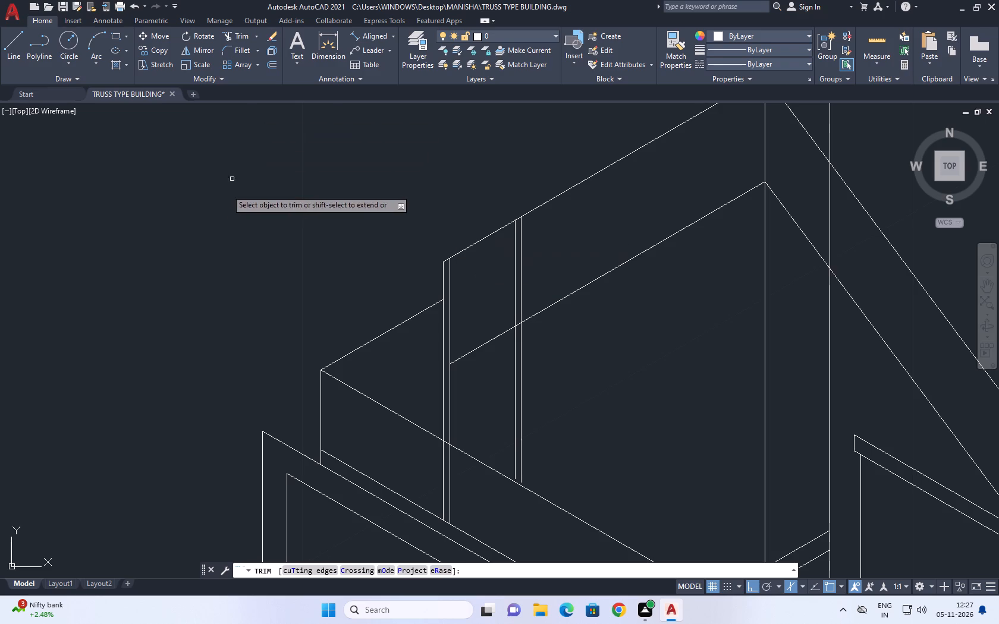
{"action": "middle_click_drag", "start_coordinate": [564, 294], "coordinate": [542, 256]}
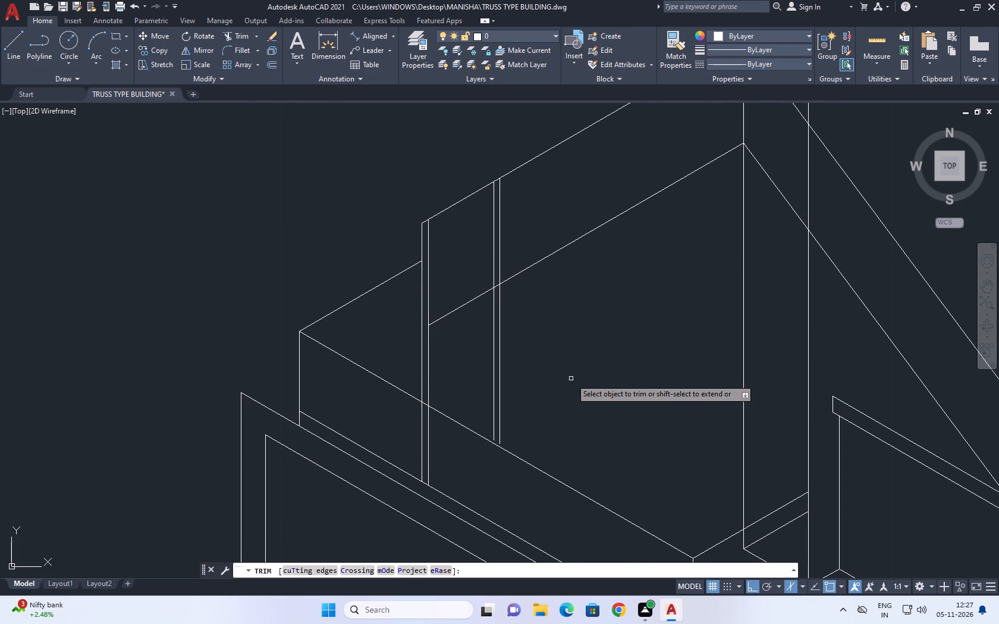
{"action": "middle_click_drag", "start_coordinate": [457, 258], "coordinate": [444, 274]}
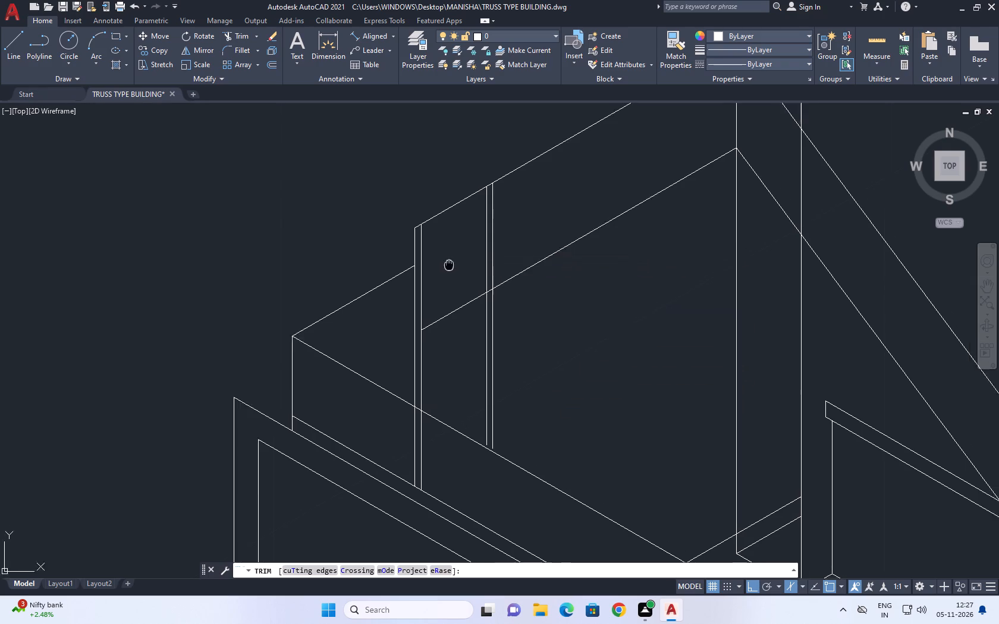
{"action": "middle_click_drag", "start_coordinate": [444, 274], "coordinate": [434, 295]}
{"action": "scroll", "coordinate": [413, 282], "scroll_direction": "down", "scroll_amount": 1}
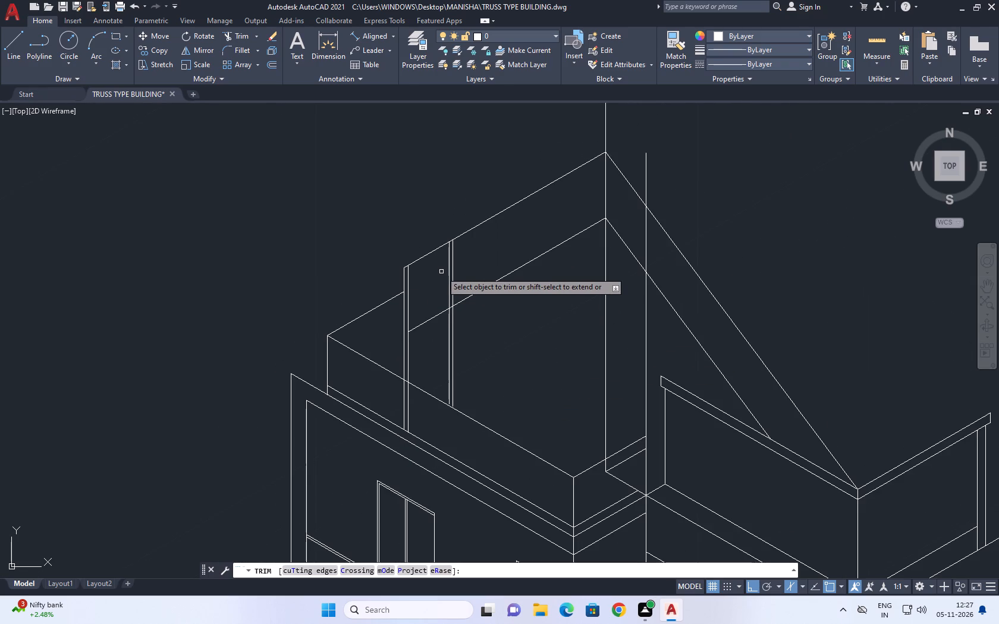
{"action": "scroll", "coordinate": [444, 277], "scroll_direction": "up", "scroll_amount": 2}
{"action": "left_click", "coordinate": [444, 275]}
{"action": "left_click", "coordinate": [481, 245]}
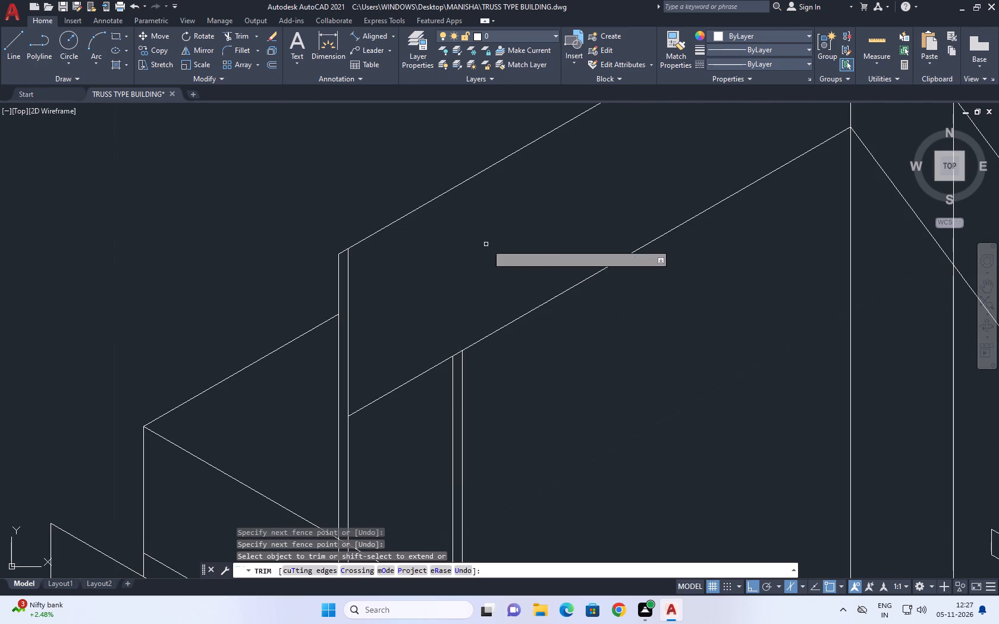
{"action": "right_click", "coordinate": [491, 241]}
{"action": "left_click", "coordinate": [520, 260]}
Copy the two upper roof edge lines a short distance straight down to form the roof edge thickness.
{"action": "scroll", "coordinate": [513, 262], "scroll_direction": "down", "scroll_amount": 2}
{"action": "left_click", "coordinate": [495, 232]}
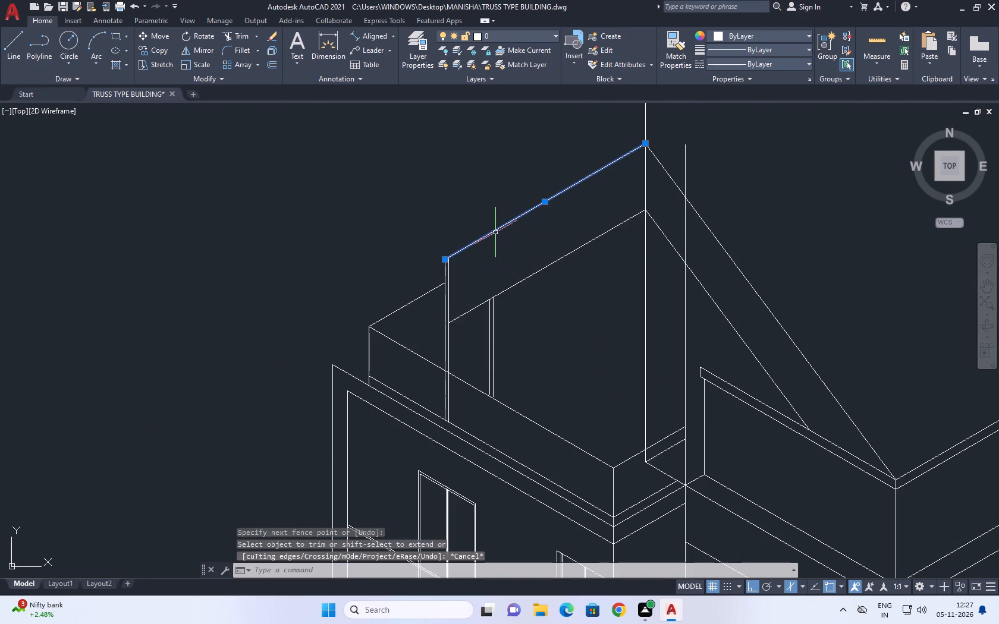
{"action": "left_click", "coordinate": [739, 264]}
{"action": "left_click_drag", "start_coordinate": [735, 273], "coordinate": [730, 278]}
{"action": "left_click", "coordinate": [164, 49]}
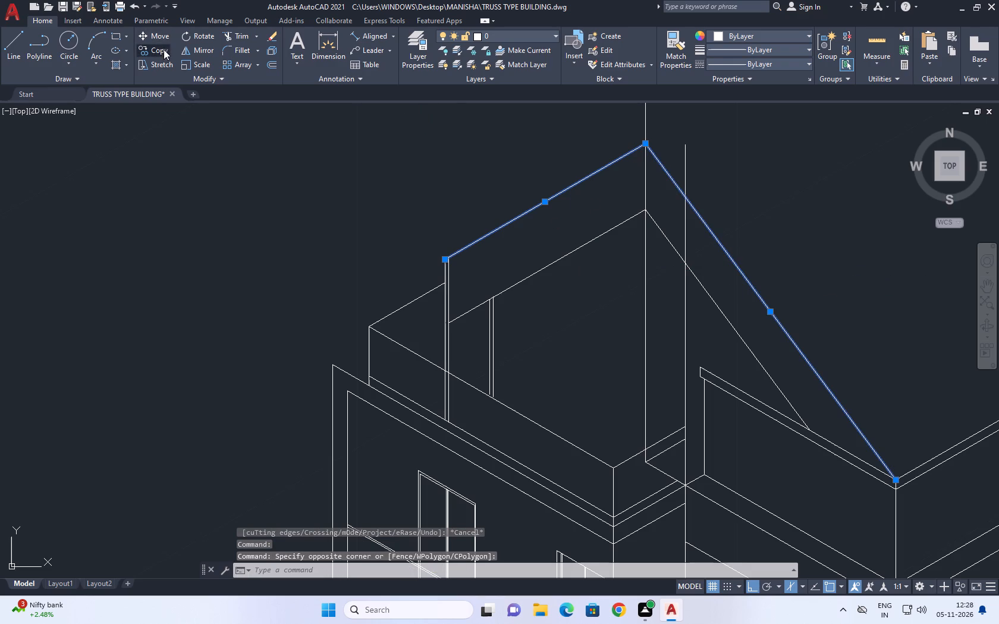
{"action": "scroll", "coordinate": [437, 270], "scroll_direction": "up", "scroll_amount": 2}
{"action": "left_click", "coordinate": [450, 242]}
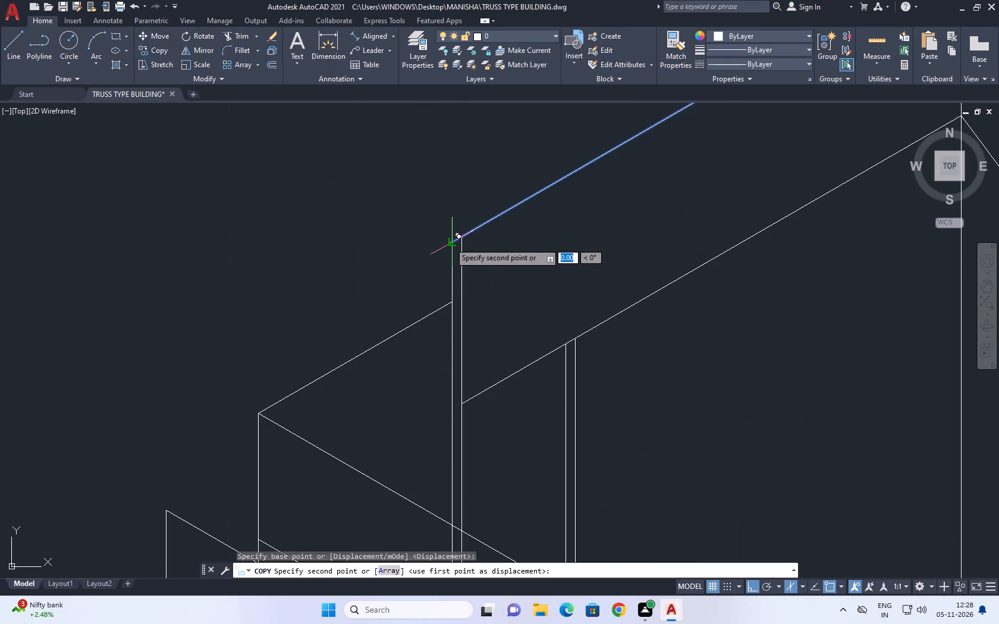
{"action": "left_click_drag", "start_coordinate": [451, 273], "coordinate": [448, 290]}
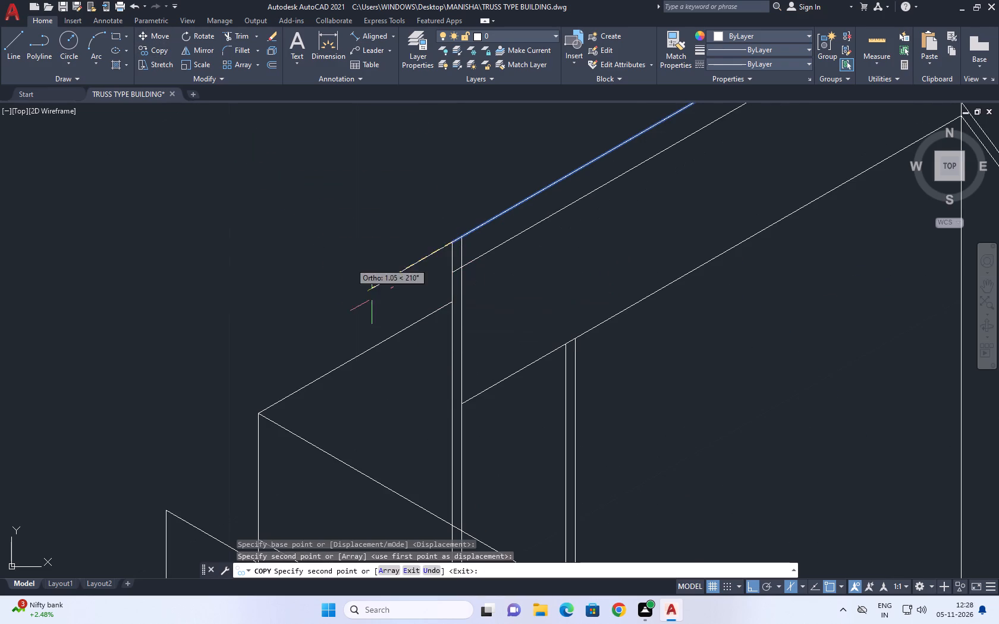
{"action": "right_click", "coordinate": [336, 231]}
{"action": "left_click", "coordinate": [382, 260]}
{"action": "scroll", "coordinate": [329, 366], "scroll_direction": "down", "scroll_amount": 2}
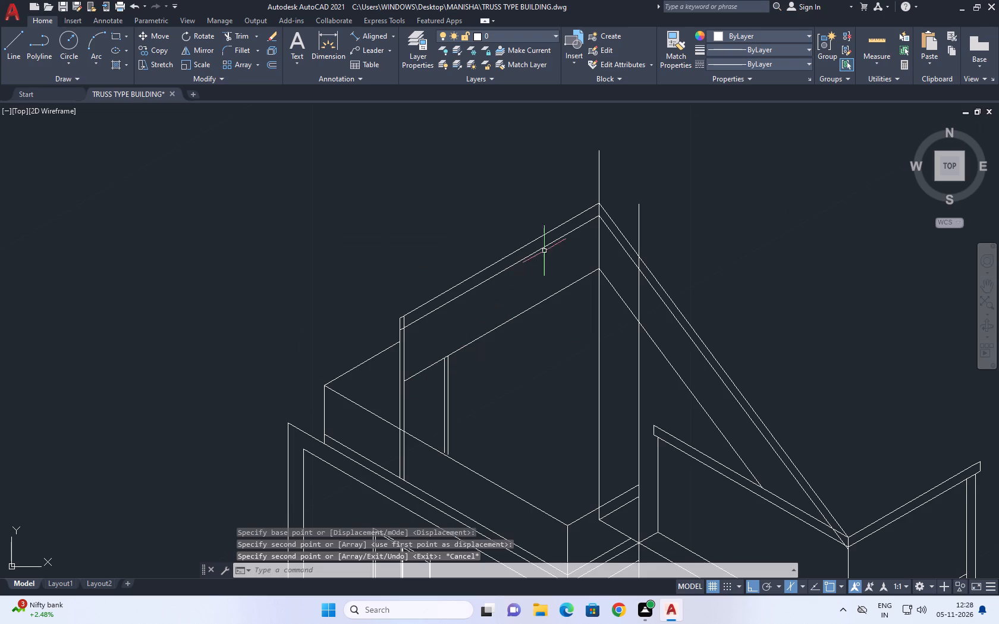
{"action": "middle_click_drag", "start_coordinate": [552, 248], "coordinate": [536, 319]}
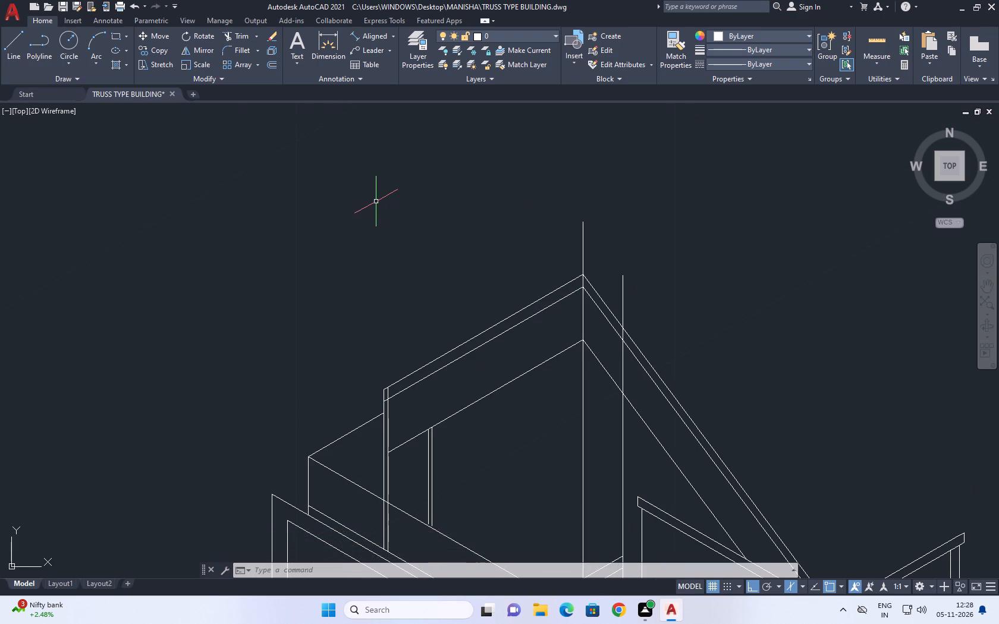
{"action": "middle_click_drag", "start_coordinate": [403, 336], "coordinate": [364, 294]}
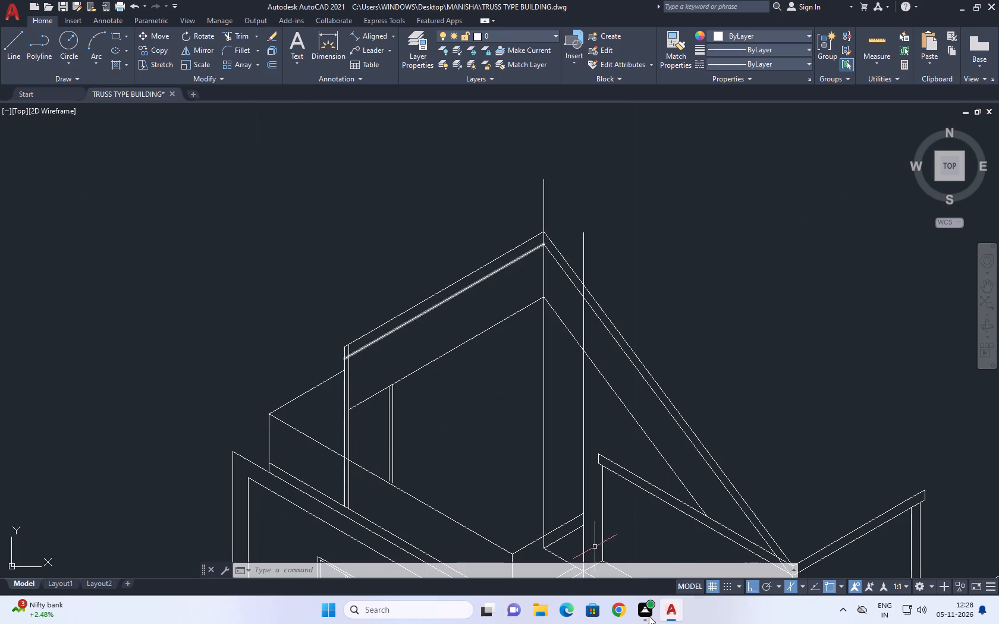
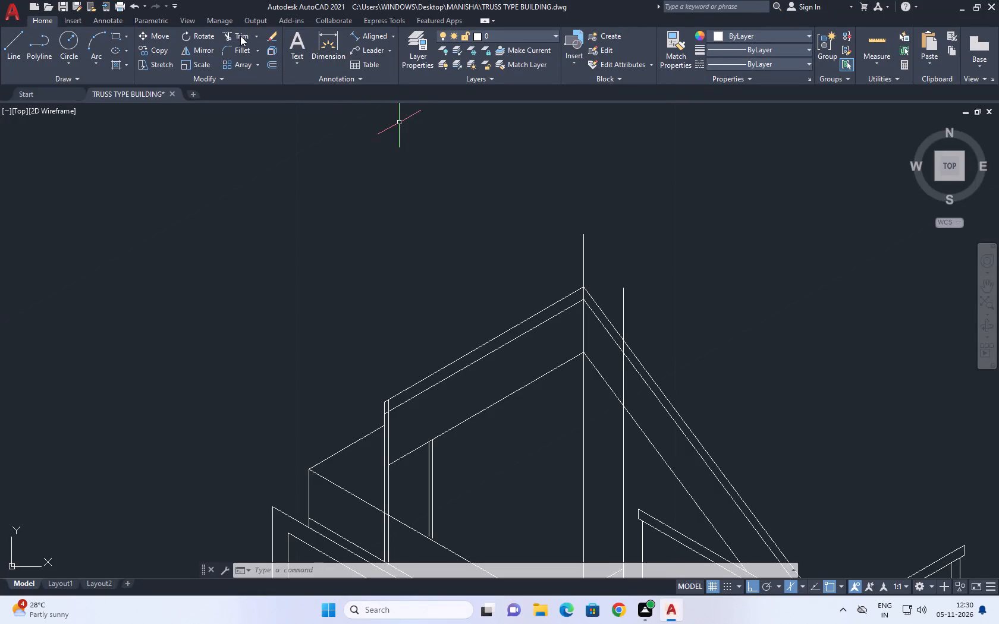
Trim the two vertical lines where they project above the gable roof's apex and its long sloping outer edge.
{"action": "left_click", "coordinate": [237, 37]}
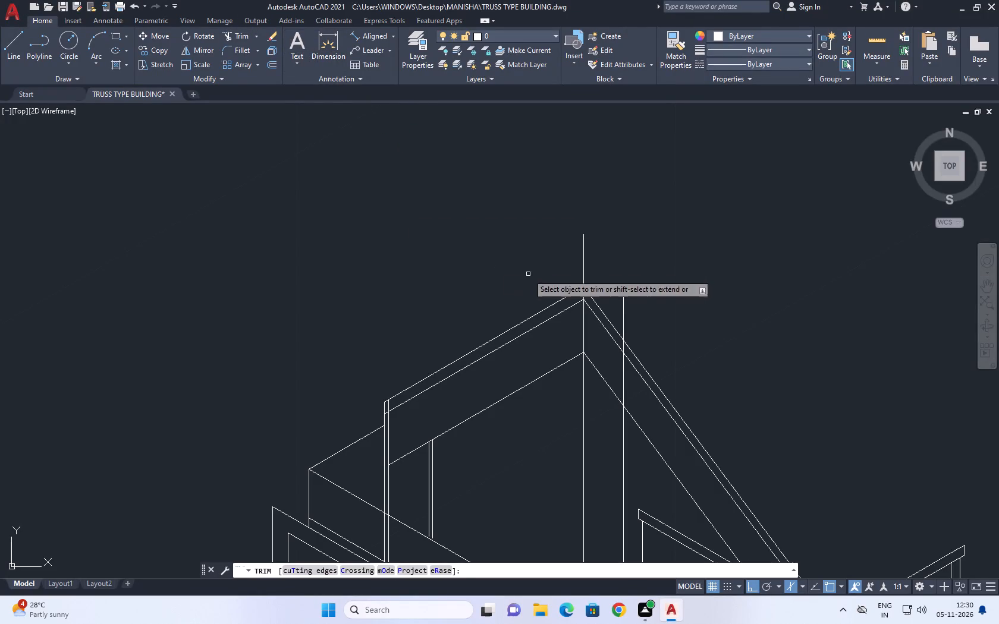
{"action": "left_click", "coordinate": [545, 244]}
{"action": "left_click_drag", "start_coordinate": [637, 313], "coordinate": [645, 311]}
{"action": "right_click", "coordinate": [636, 243]}
{"action": "left_click", "coordinate": [671, 265]}
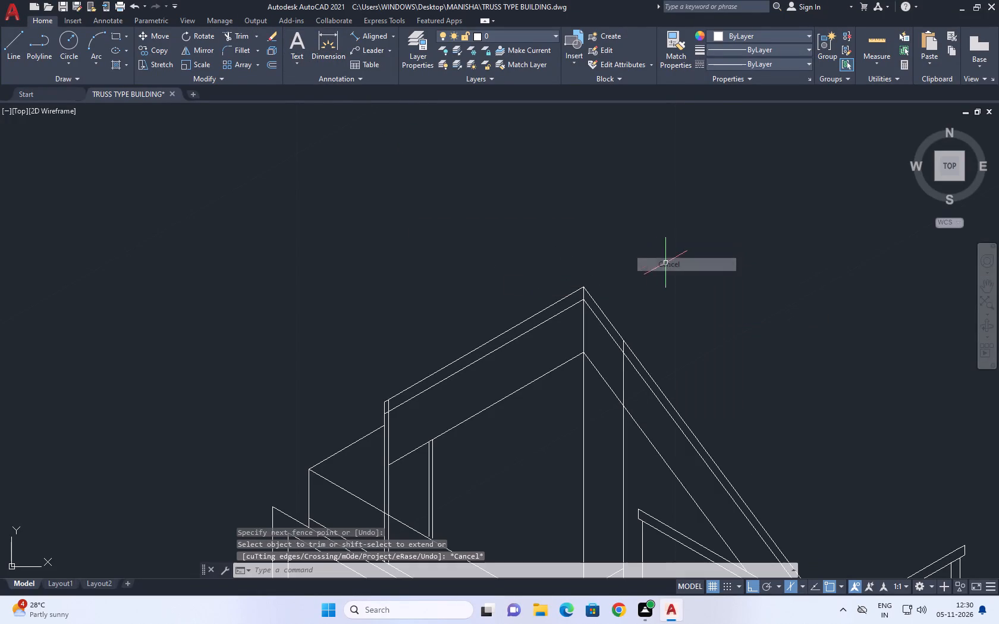
On the left isoplane, draw a short 150° line from the inner roof apex to just beyond the outer roof edge.
{"action": "left_click", "coordinate": [11, 42]}
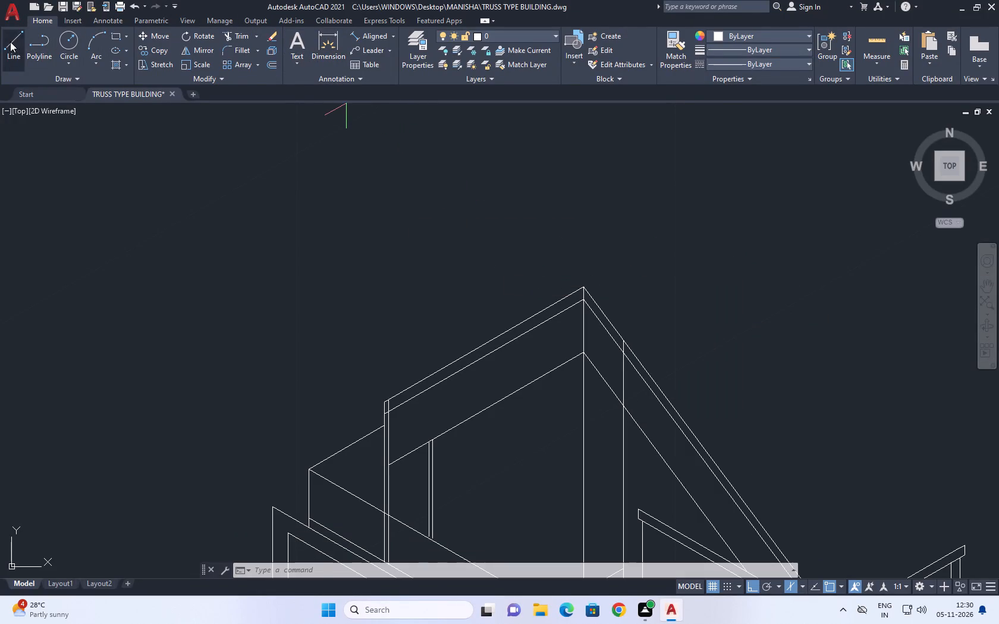
{"action": "scroll", "coordinate": [585, 305], "scroll_direction": "up", "scroll_amount": 2}
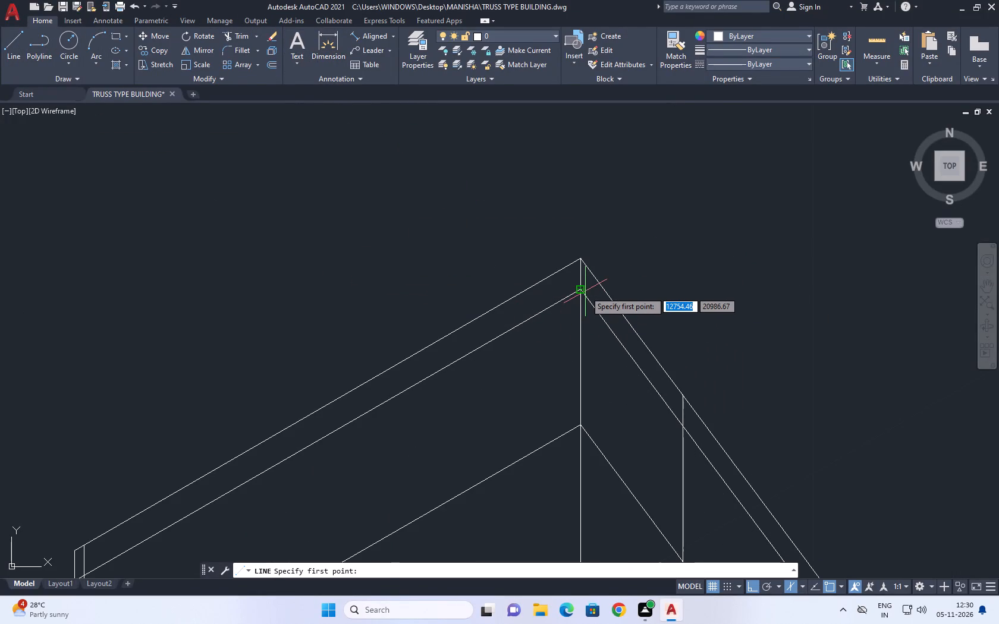
{"action": "left_click", "coordinate": [582, 291]}
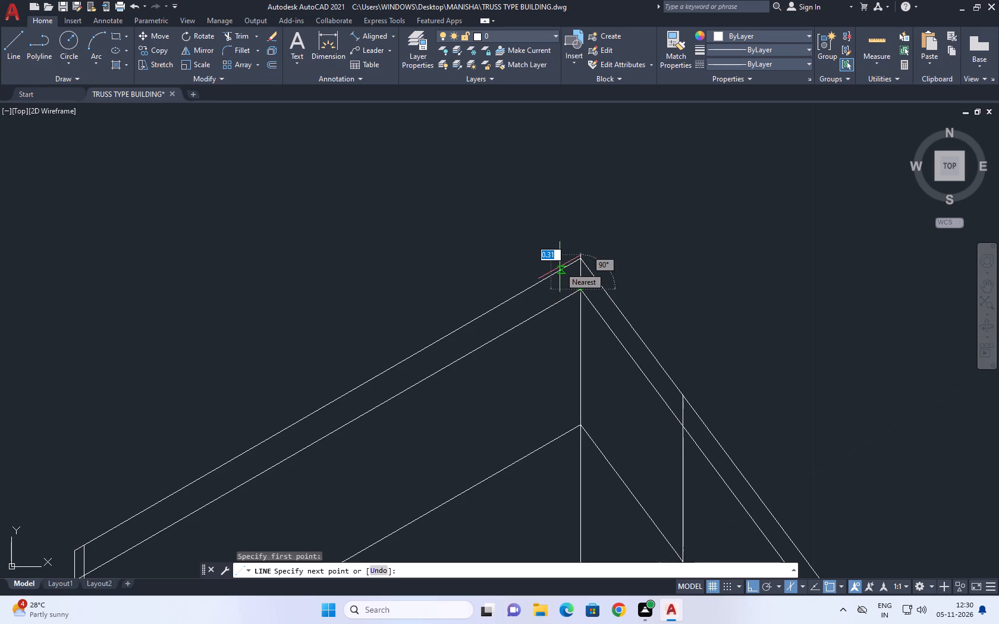
{"action": "key", "text": "F5"}
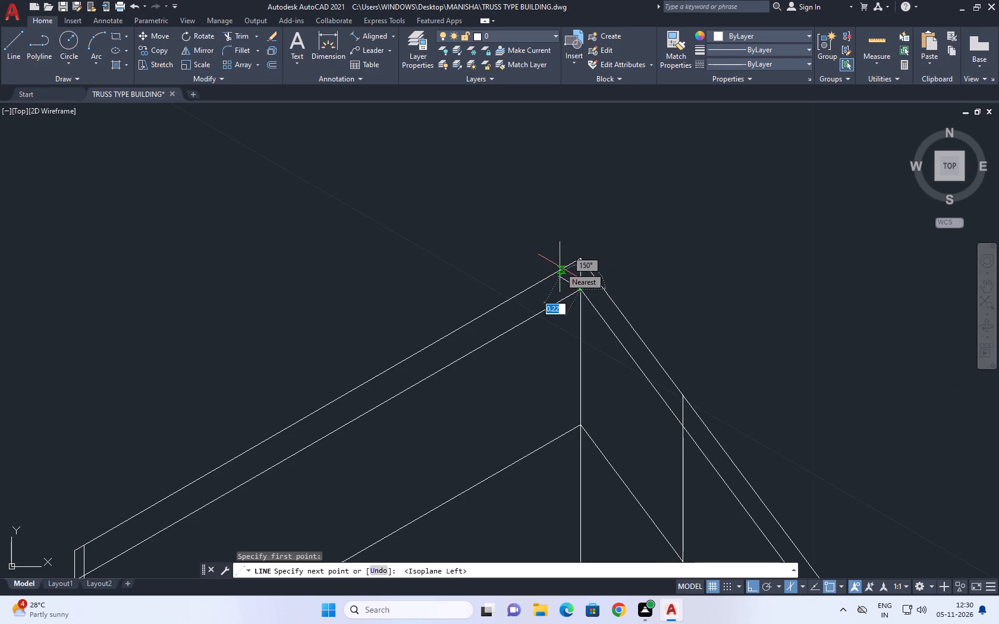
{"action": "left_click", "coordinate": [515, 209]}
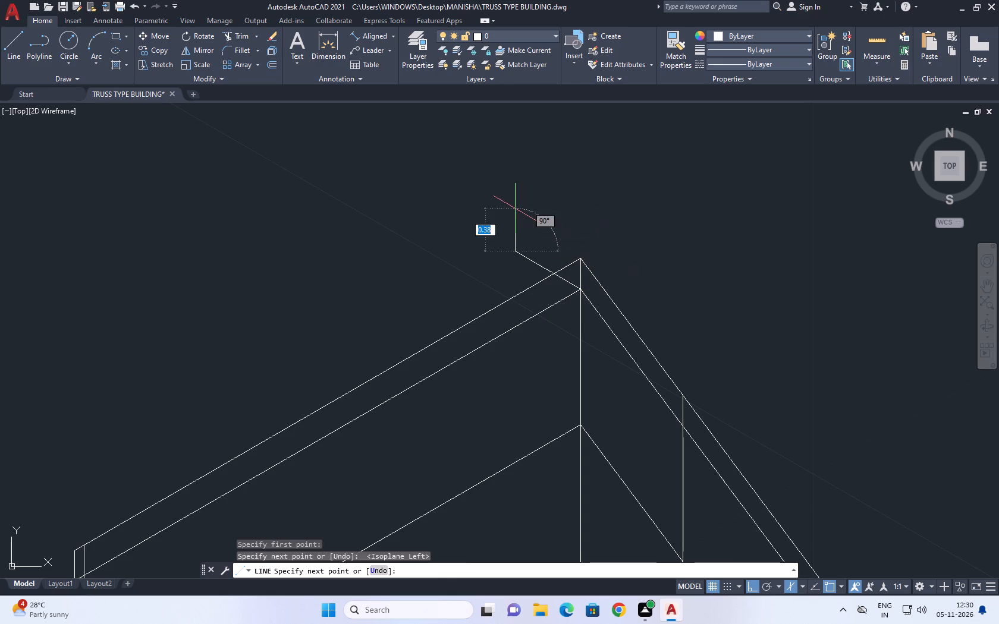
{"action": "right_click", "coordinate": [576, 151]}
{"action": "left_click", "coordinate": [612, 173]}
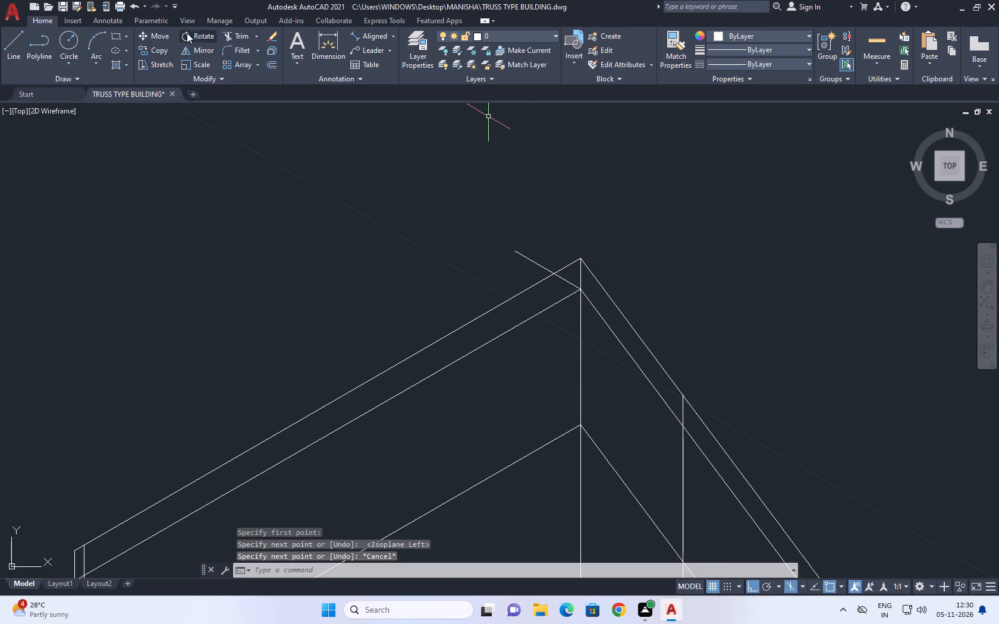
Trim the short line's overhang past the outer roof edge, plus the vertical piece and outer-edge tip at the apex.
{"action": "left_click", "coordinate": [246, 35]}
{"action": "left_click", "coordinate": [561, 256]}
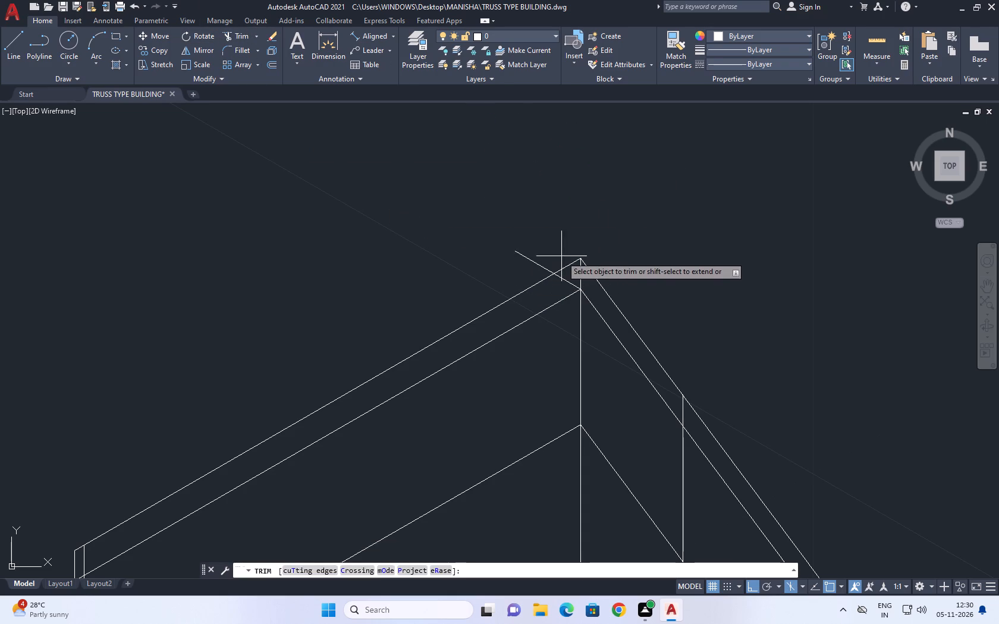
{"action": "left_click", "coordinate": [501, 276]}
{"action": "scroll", "coordinate": [577, 288], "scroll_direction": "up", "scroll_amount": 1}
{"action": "left_click", "coordinate": [585, 278]}
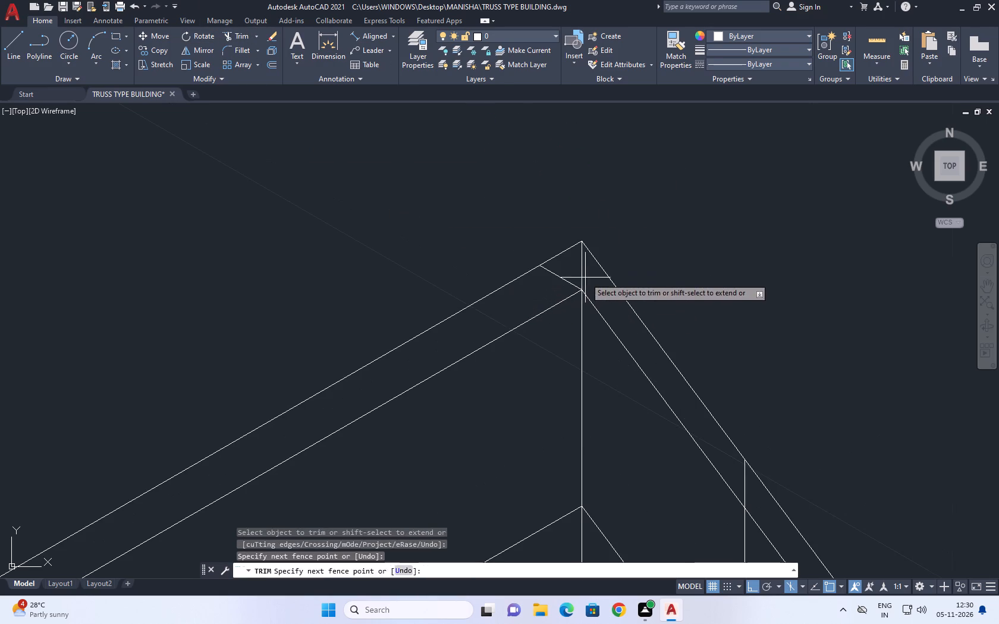
{"action": "left_click", "coordinate": [577, 258]}
{"action": "left_click", "coordinate": [566, 249]}
{"action": "scroll", "coordinate": [589, 223], "scroll_direction": "down", "scroll_amount": 2}
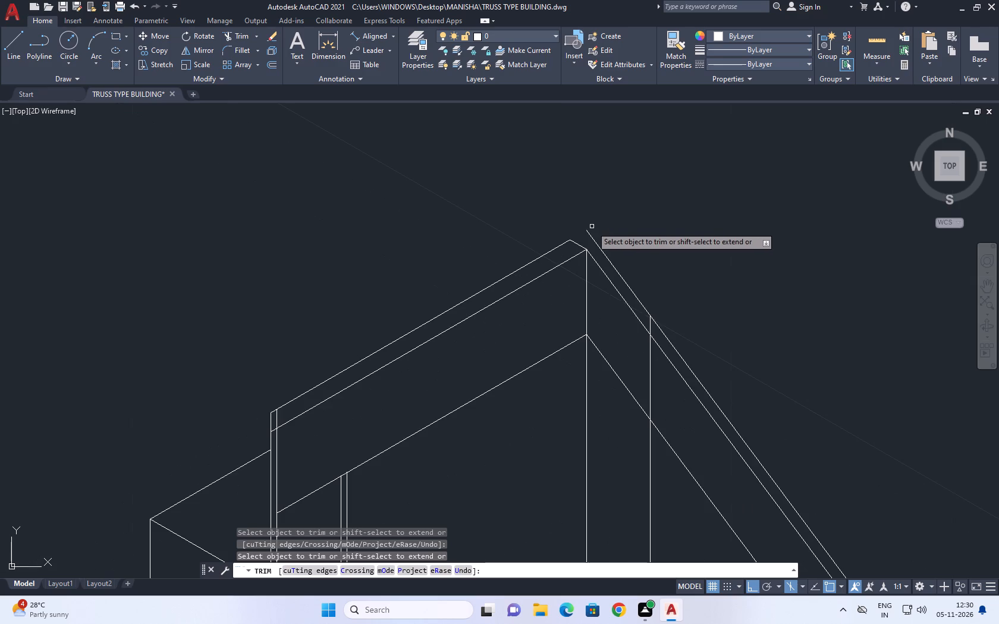
{"action": "middle_click_drag", "start_coordinate": [633, 198], "coordinate": [585, 269]}
{"action": "scroll", "coordinate": [555, 287], "scroll_direction": "down", "scroll_amount": 2}
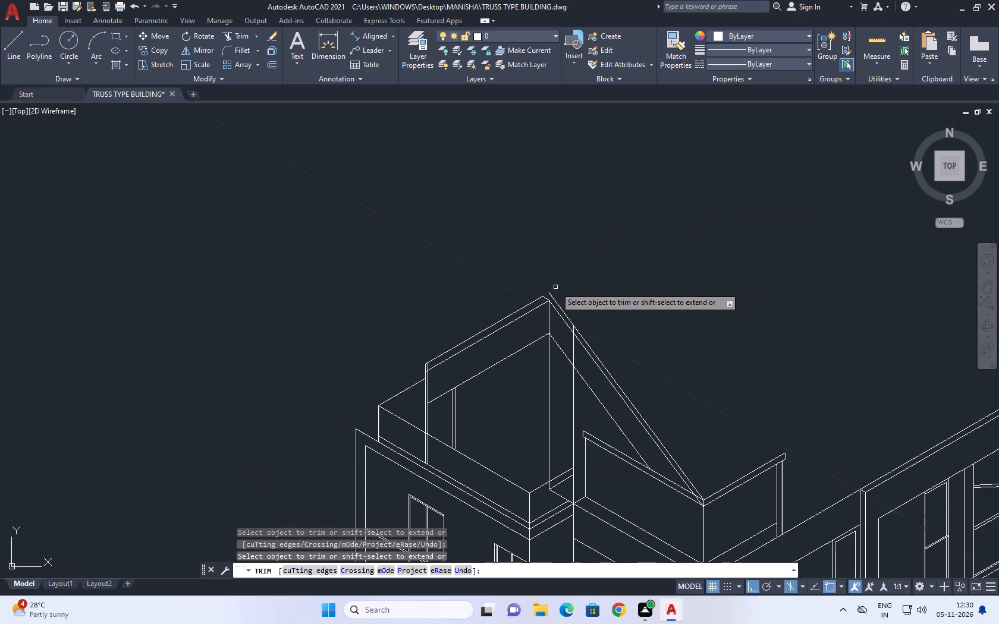
{"action": "middle_click_drag", "start_coordinate": [592, 310], "coordinate": [575, 310]}
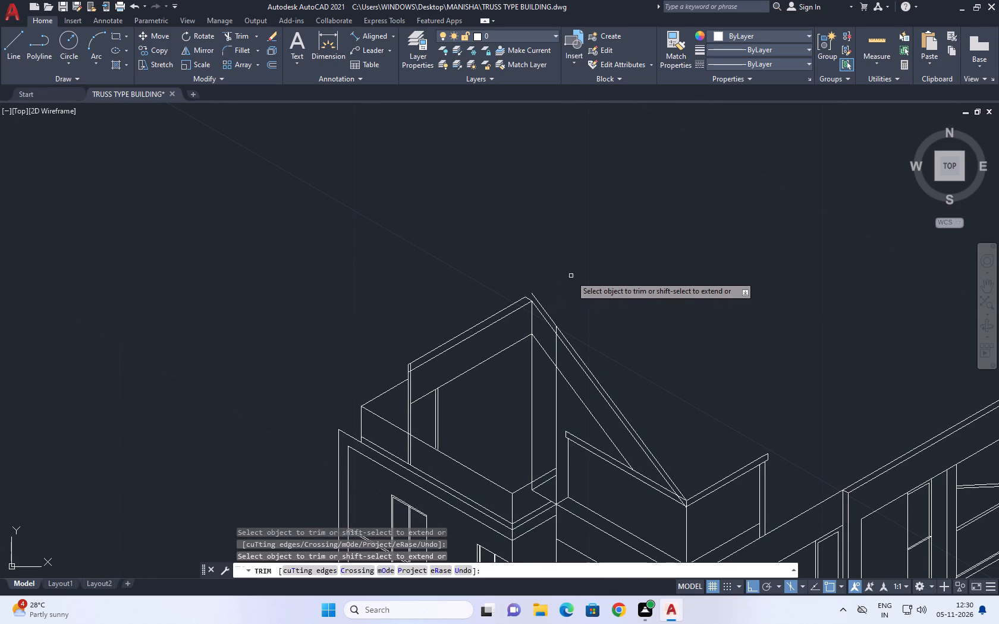
{"action": "right_click", "coordinate": [571, 276]}
{"action": "left_click", "coordinate": [598, 291]}
Fillet the two outer roof edges with radius 0 so they meet in a sharp corner at the apex.
{"action": "scroll", "coordinate": [517, 305], "scroll_direction": "up", "scroll_amount": 3}
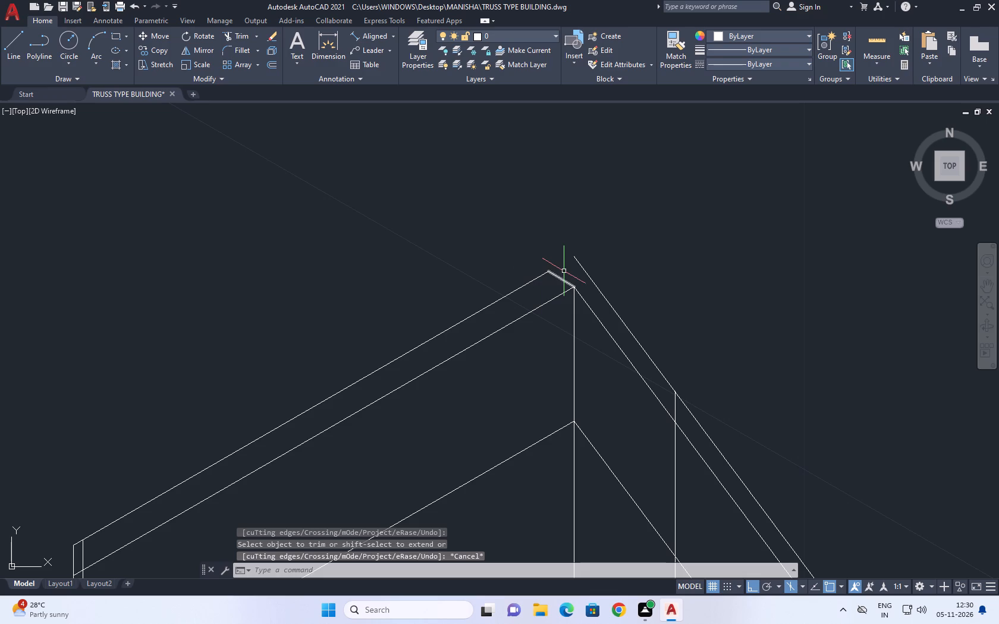
{"action": "middle_click_drag", "start_coordinate": [569, 300], "coordinate": [571, 343]}
{"action": "type", "text": "F"}
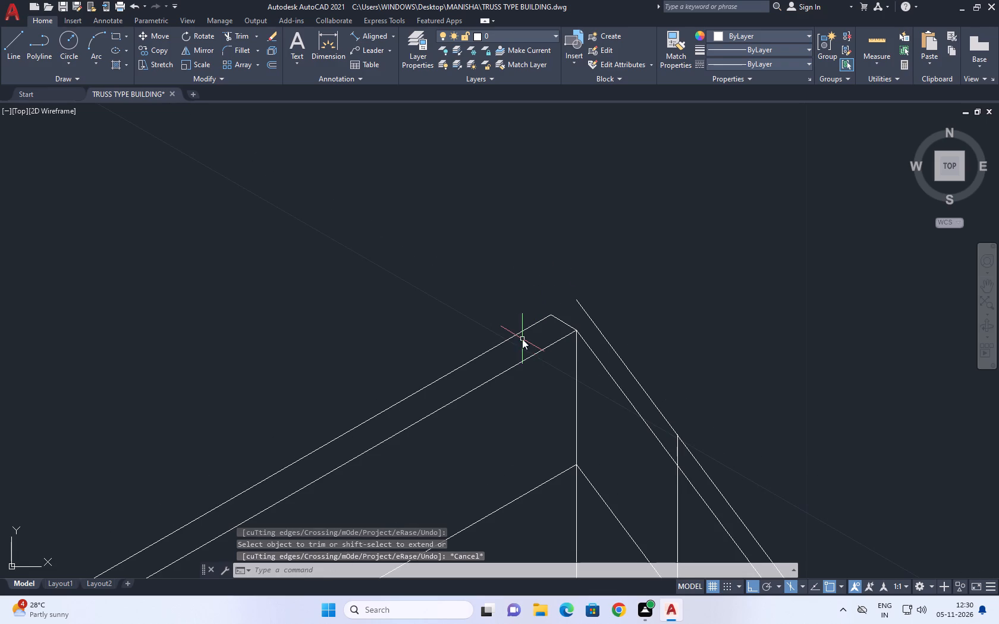
{"action": "key", "text": "space"}
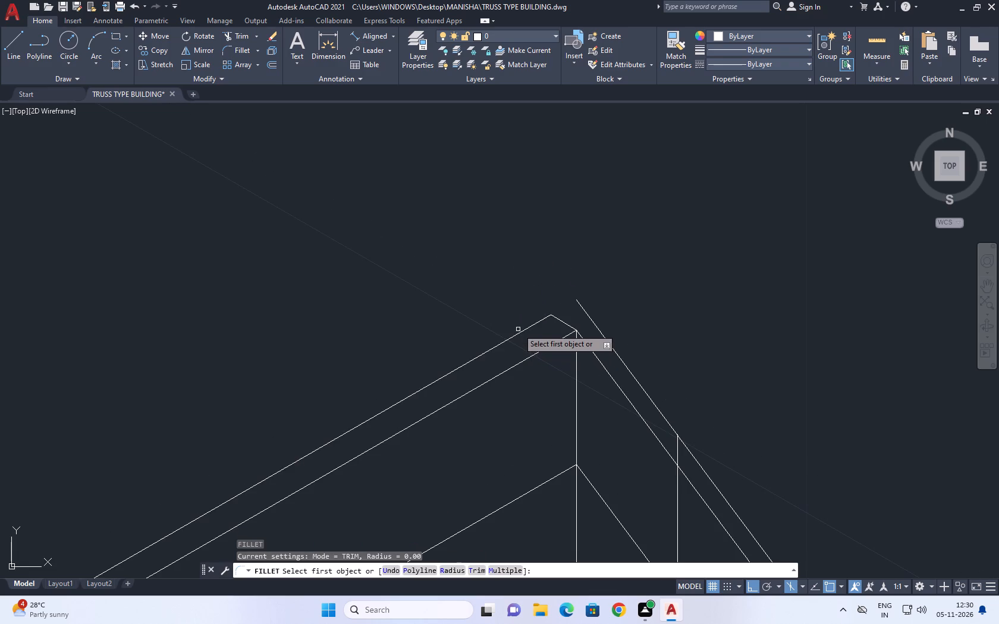
{"action": "left_click", "coordinate": [521, 330]}
{"action": "left_click", "coordinate": [586, 310]}
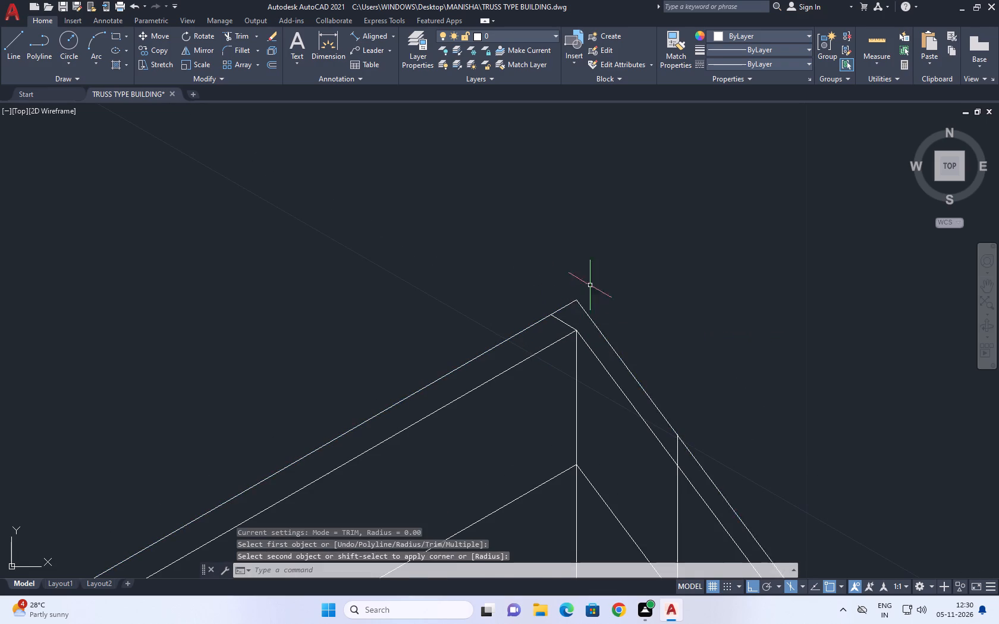
Trim the vertical wall line beside the apex out of the sloping roof band, down to the band's lowest line.
{"action": "scroll", "coordinate": [590, 285], "scroll_direction": "down", "scroll_amount": 3}
{"action": "middle_click_drag", "start_coordinate": [656, 273], "coordinate": [654, 292]}
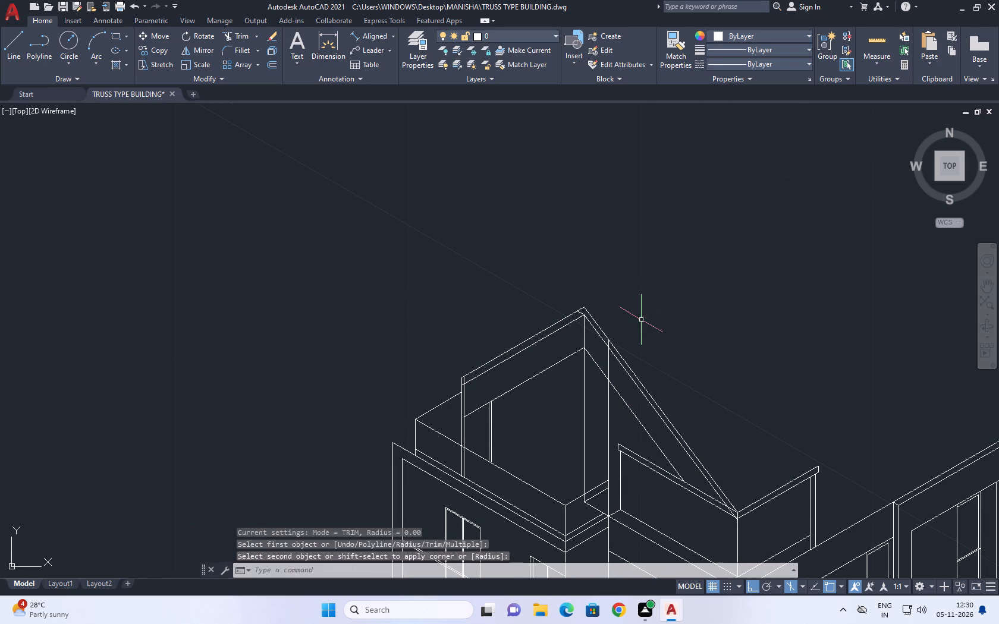
{"action": "middle_click_drag", "start_coordinate": [677, 468], "coordinate": [640, 429]}
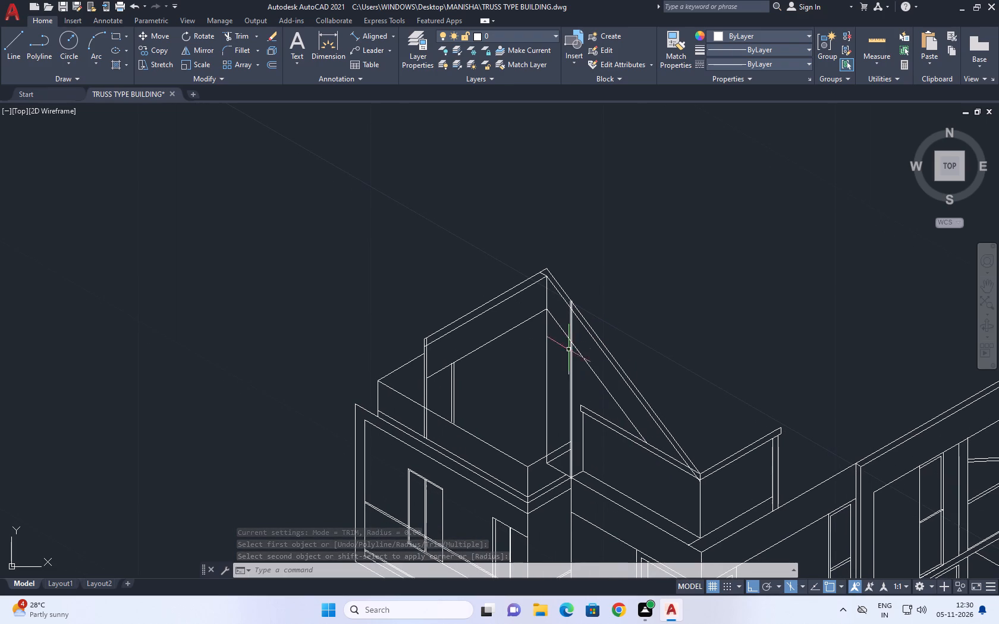
{"action": "left_click", "coordinate": [242, 33]}
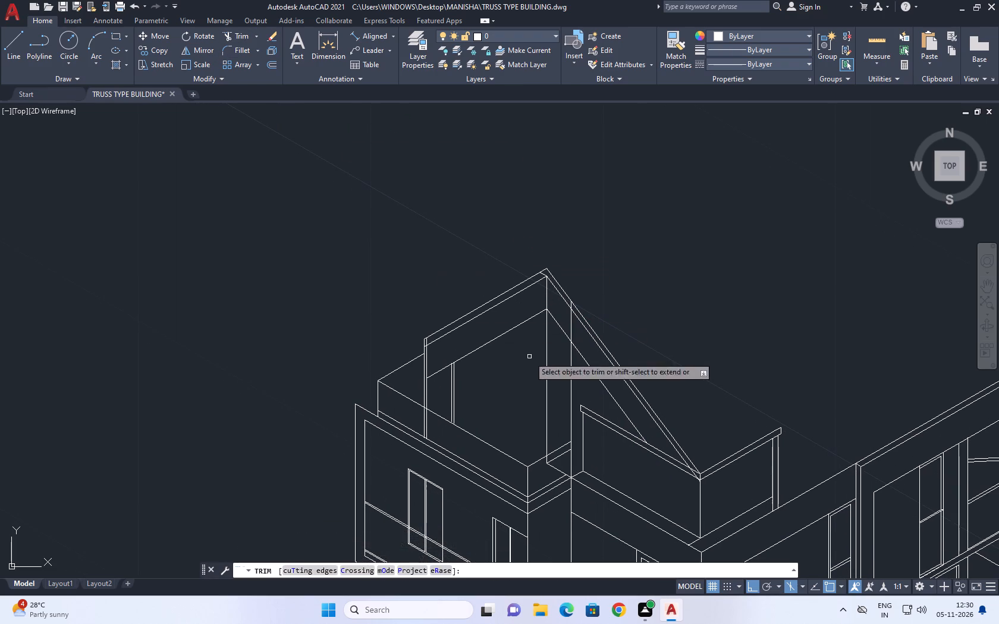
{"action": "scroll", "coordinate": [598, 314], "scroll_direction": "up", "scroll_amount": 2}
{"action": "scroll", "coordinate": [546, 302], "scroll_direction": "up", "scroll_amount": 1}
{"action": "left_click", "coordinate": [542, 292]}
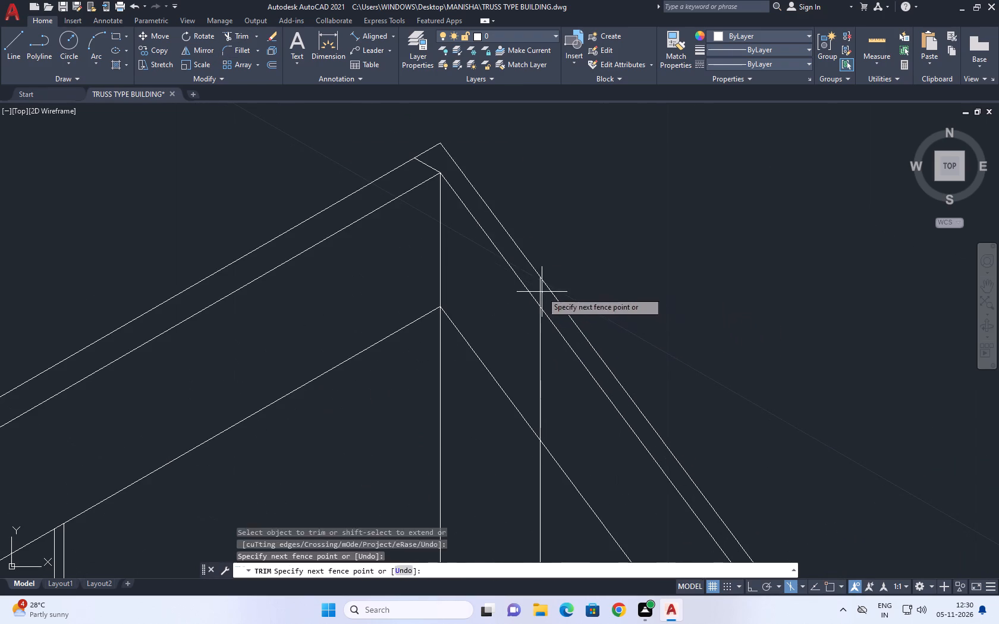
{"action": "left_click", "coordinate": [536, 289]}
{"action": "middle_click_drag", "start_coordinate": [465, 181], "coordinate": [515, 244]}
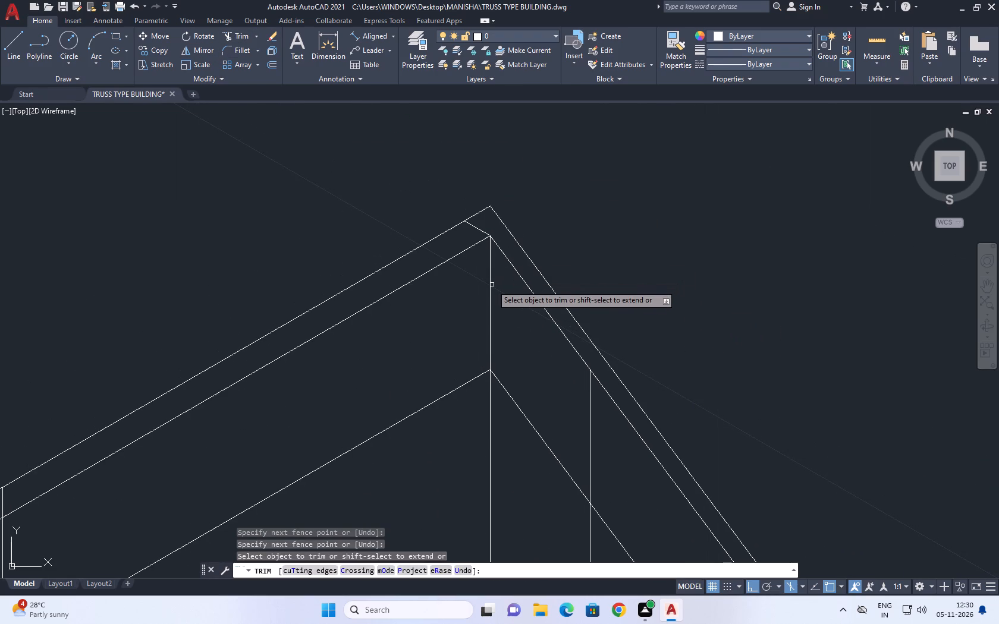
{"action": "scroll", "coordinate": [493, 284], "scroll_direction": "down", "scroll_amount": 1}
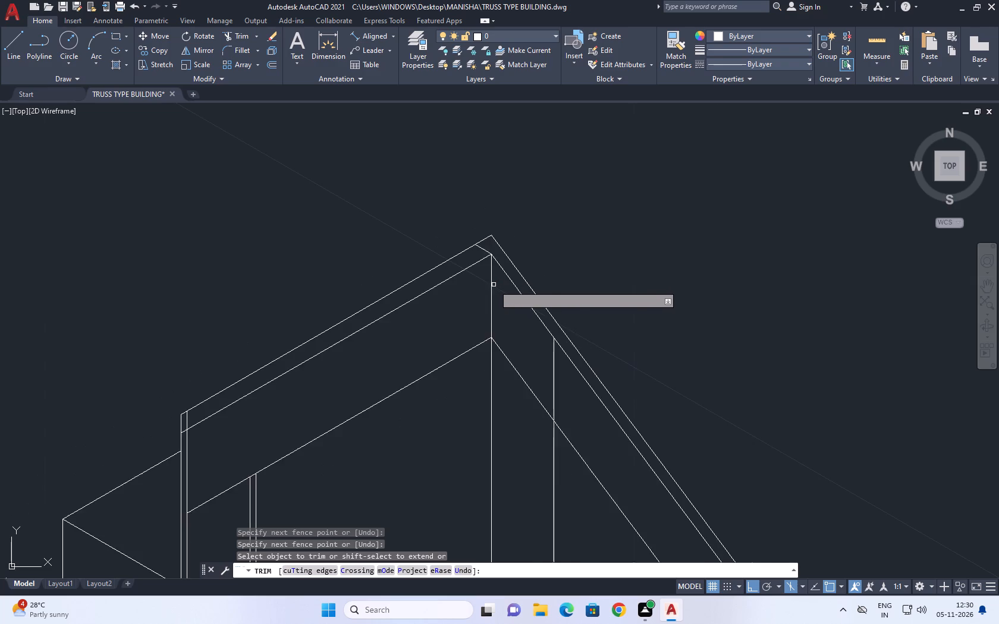
{"action": "scroll", "coordinate": [494, 285], "scroll_direction": "down", "scroll_amount": 1}
{"action": "left_click", "coordinate": [532, 341]}
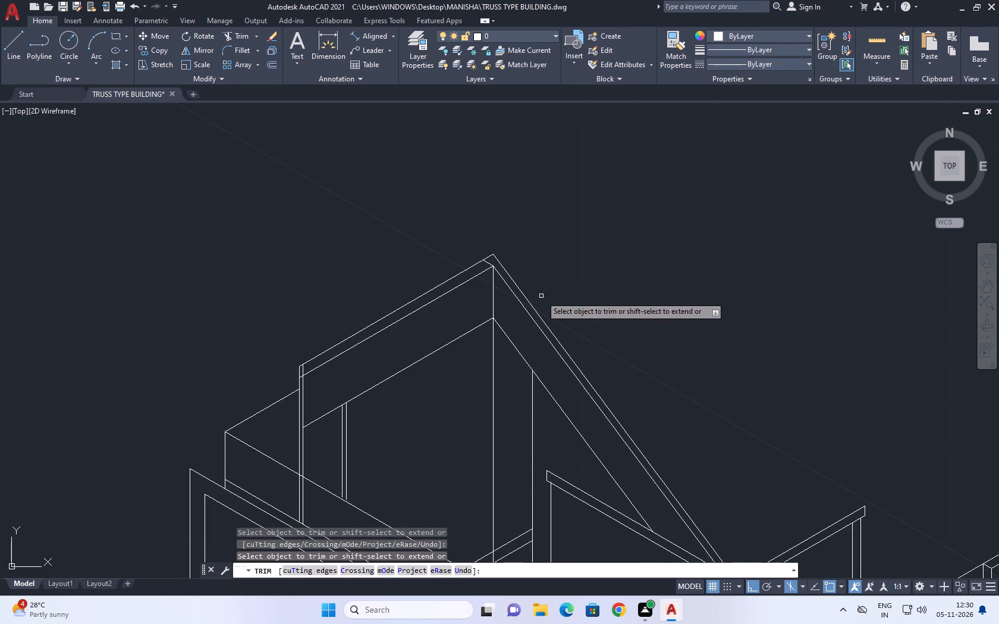
Trim the ends of the long sloping roof lines where they overrun the fascia at the lower eave corner.
{"action": "scroll", "coordinate": [542, 295], "scroll_direction": "down", "scroll_amount": 1}
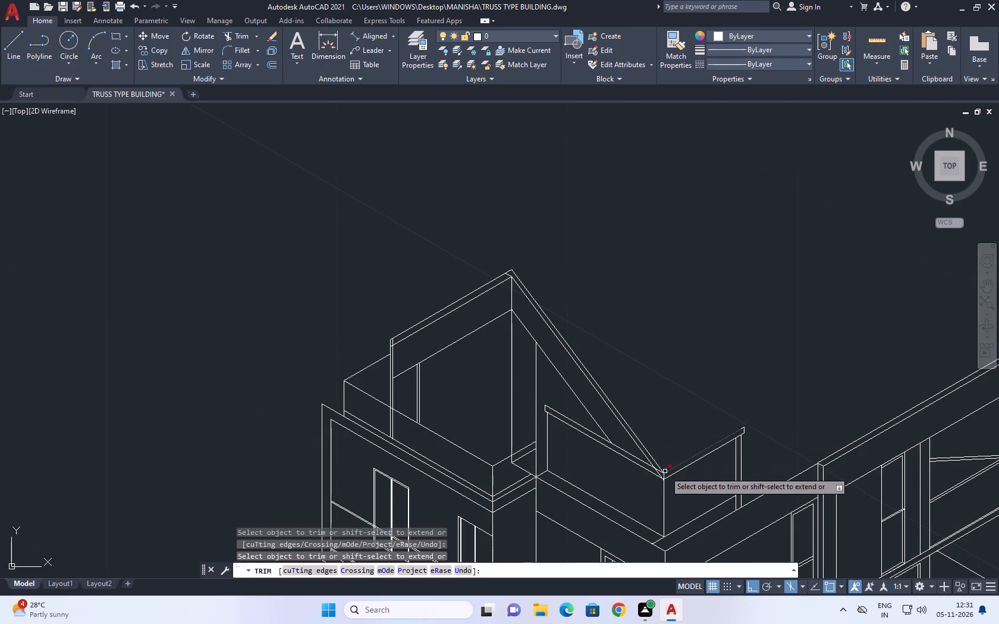
{"action": "scroll", "coordinate": [657, 480], "scroll_direction": "up", "scroll_amount": 3}
{"action": "left_click", "coordinate": [664, 459]}
{"action": "left_click", "coordinate": [652, 452]}
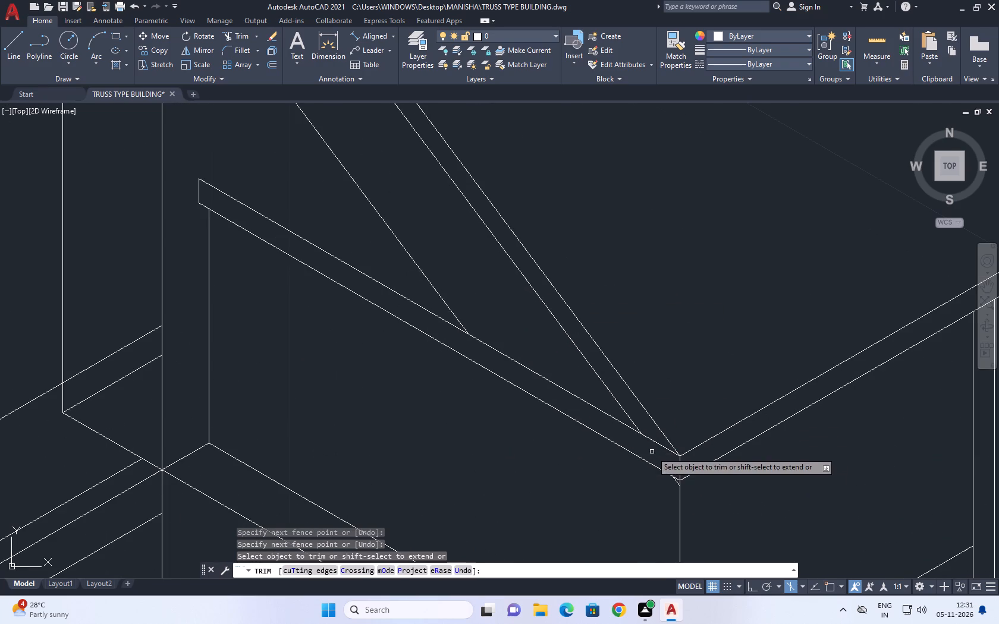
{"action": "scroll", "coordinate": [676, 490], "scroll_direction": "up", "scroll_amount": 4}
{"action": "left_click", "coordinate": [677, 454]}
{"action": "scroll", "coordinate": [670, 458], "scroll_direction": "down", "scroll_amount": 4}
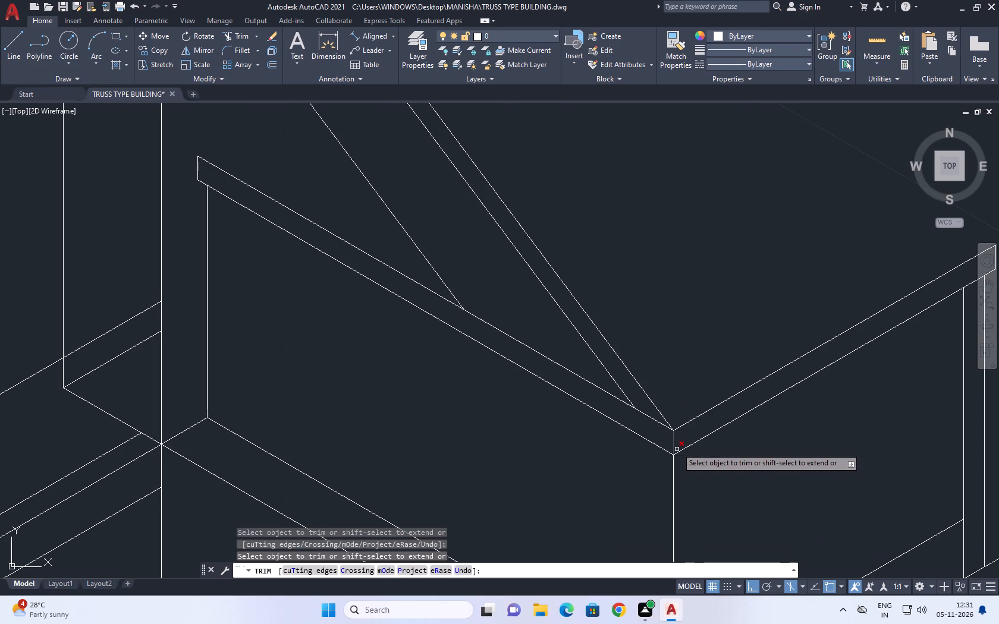
Trim the inner vertical line between the two parallel roof edges at the short slope's eave end.
{"action": "middle_click_drag", "start_coordinate": [629, 349], "coordinate": [667, 426]}
{"action": "scroll", "coordinate": [668, 430], "scroll_direction": "down", "scroll_amount": 3}
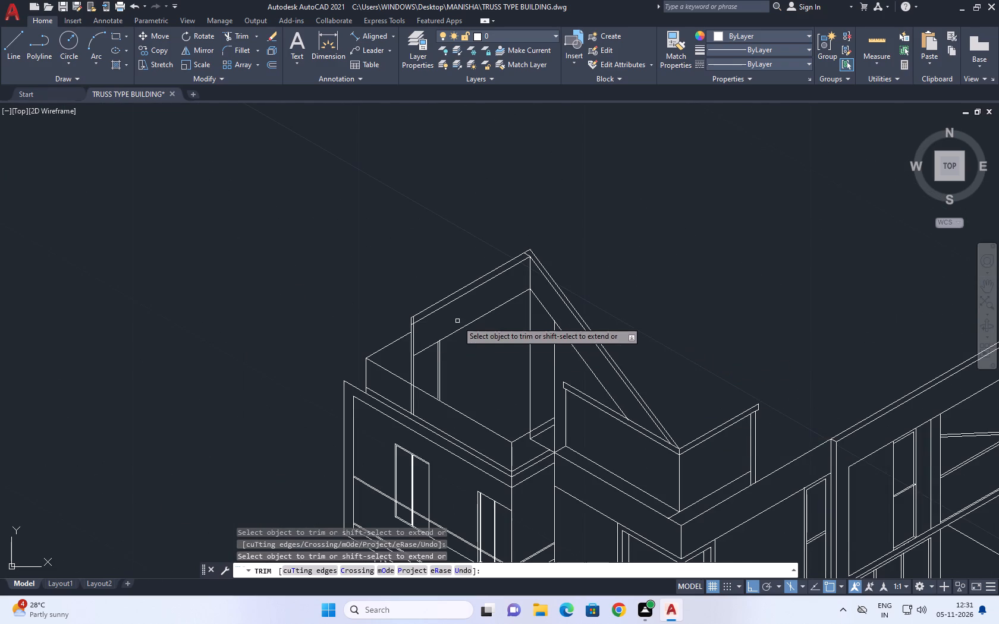
{"action": "scroll", "coordinate": [429, 316], "scroll_direction": "up", "scroll_amount": 2}
{"action": "scroll", "coordinate": [360, 329], "scroll_direction": "up", "scroll_amount": 3}
{"action": "scroll", "coordinate": [425, 328], "scroll_direction": "up", "scroll_amount": 1}
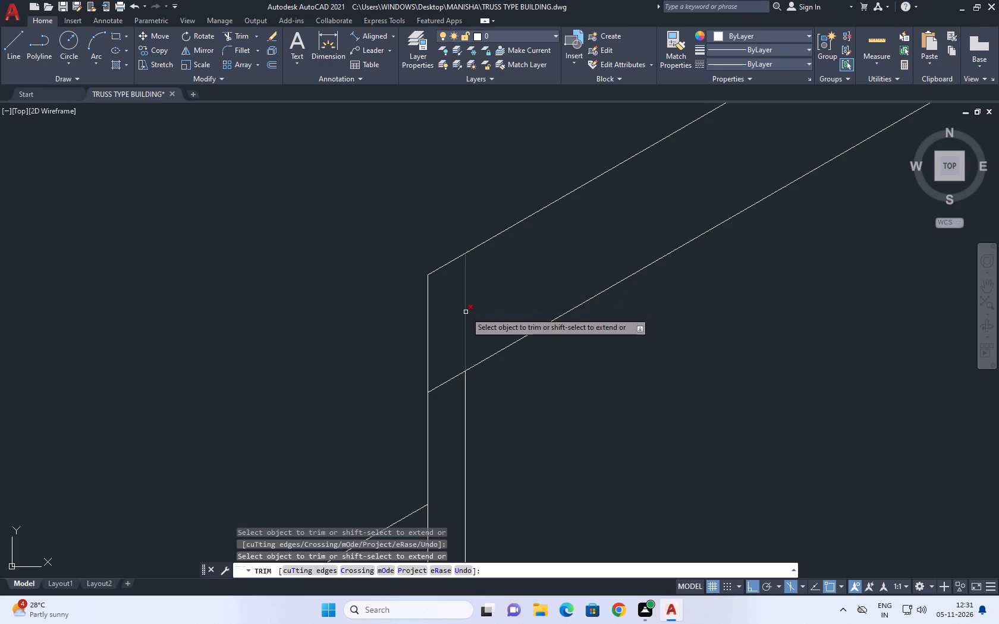
{"action": "left_click", "coordinate": [465, 314]}
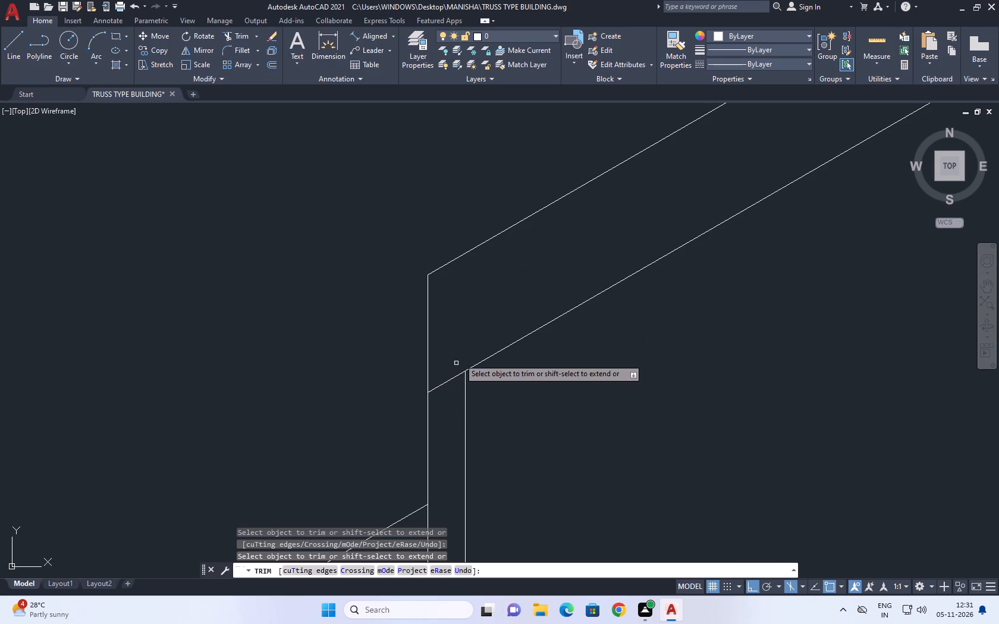
{"action": "right_click", "coordinate": [546, 259]}
{"action": "left_click", "coordinate": [588, 279]}
Stretch the outer end of the short apex line to the outer roof apex, making it vertical.
{"action": "scroll", "coordinate": [577, 284], "scroll_direction": "down", "scroll_amount": 5}
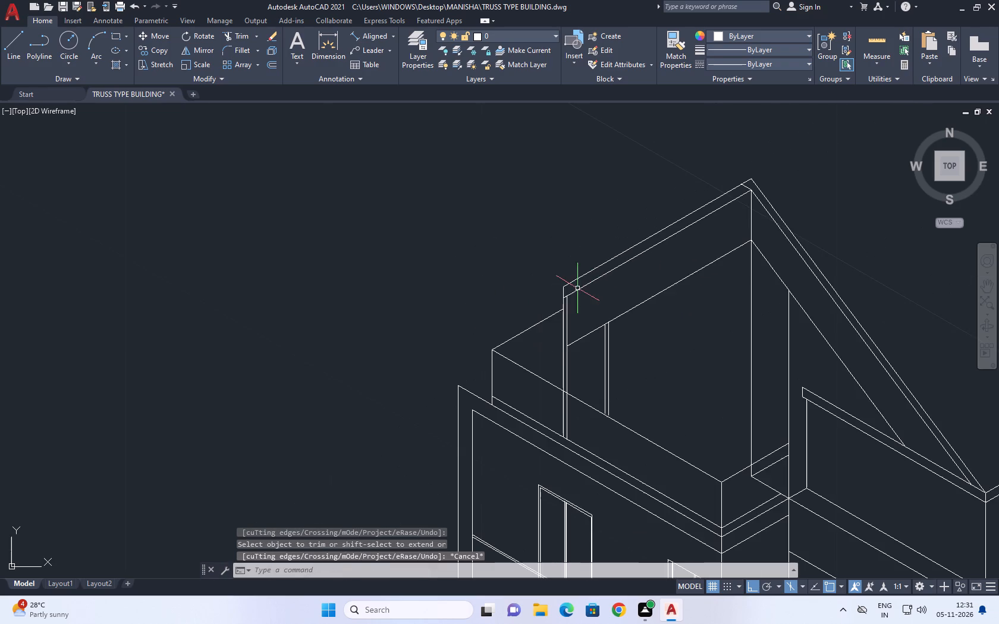
{"action": "middle_click_drag", "start_coordinate": [687, 267], "coordinate": [596, 345]}
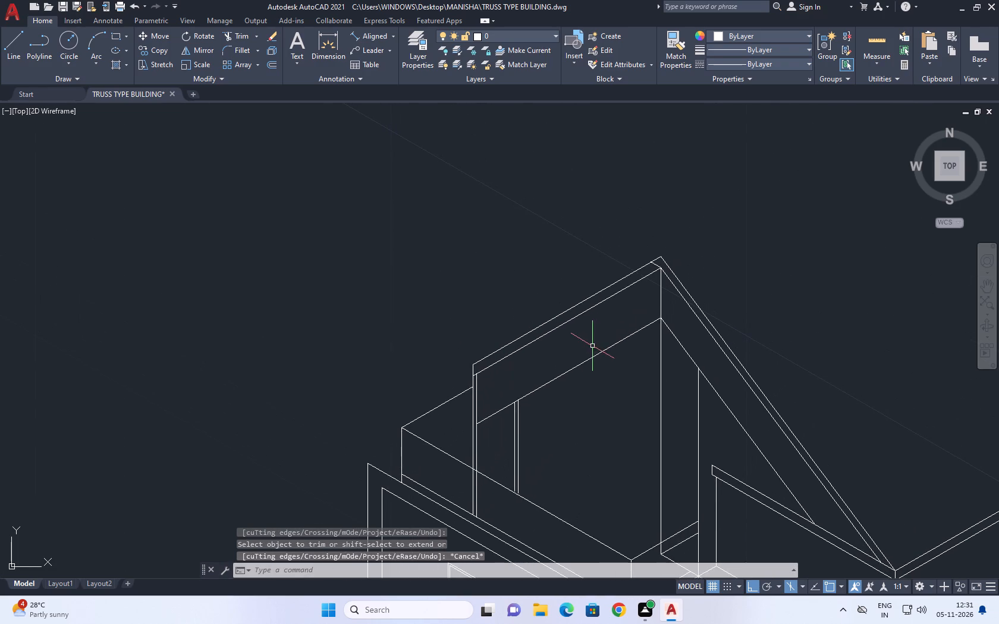
{"action": "scroll", "coordinate": [653, 250], "scroll_direction": "up", "scroll_amount": 3}
{"action": "left_click", "coordinate": [655, 305]}
{"action": "left_click", "coordinate": [642, 311]}
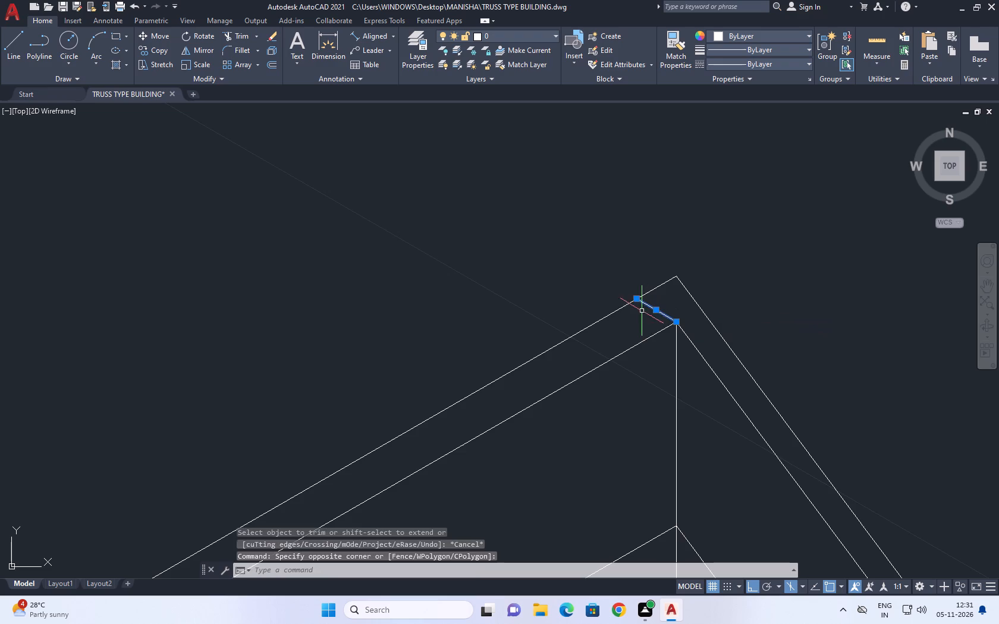
{"action": "left_click", "coordinate": [636, 299]}
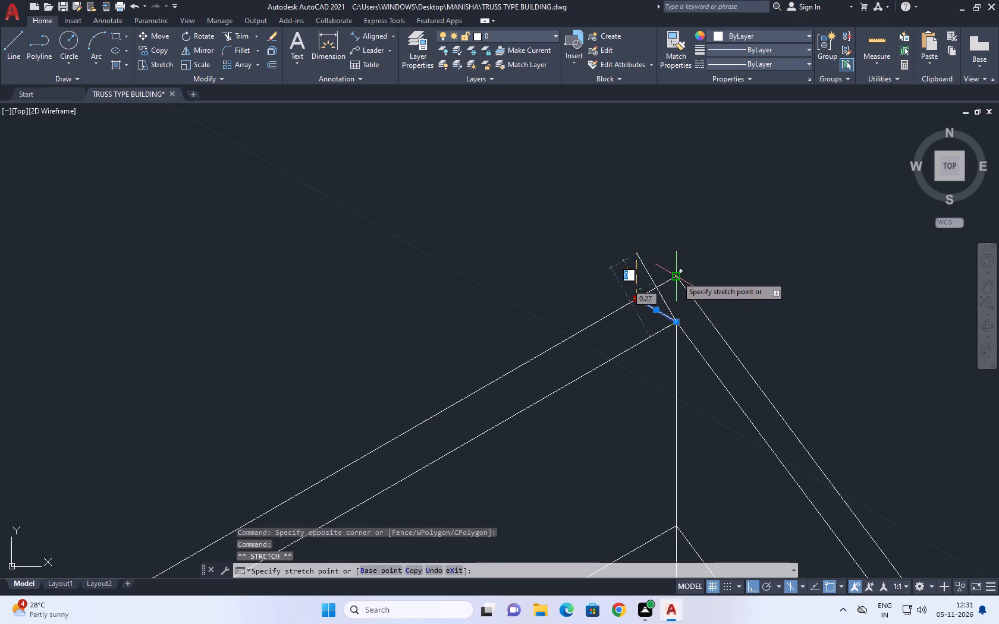
{"action": "left_click", "coordinate": [677, 276]}
{"action": "right_click", "coordinate": [551, 238]}
{"action": "left_click", "coordinate": [607, 442]}
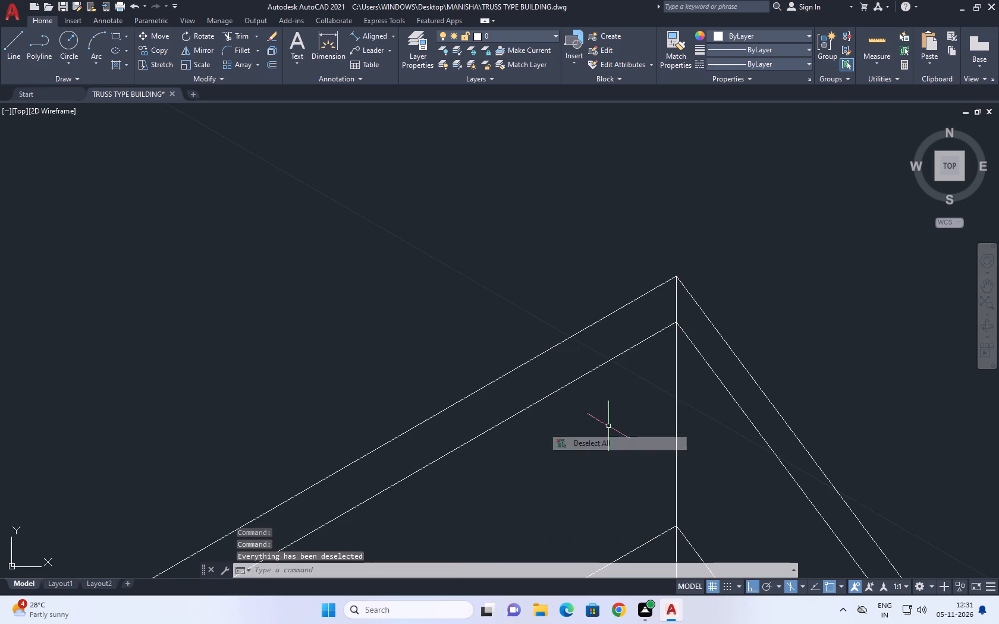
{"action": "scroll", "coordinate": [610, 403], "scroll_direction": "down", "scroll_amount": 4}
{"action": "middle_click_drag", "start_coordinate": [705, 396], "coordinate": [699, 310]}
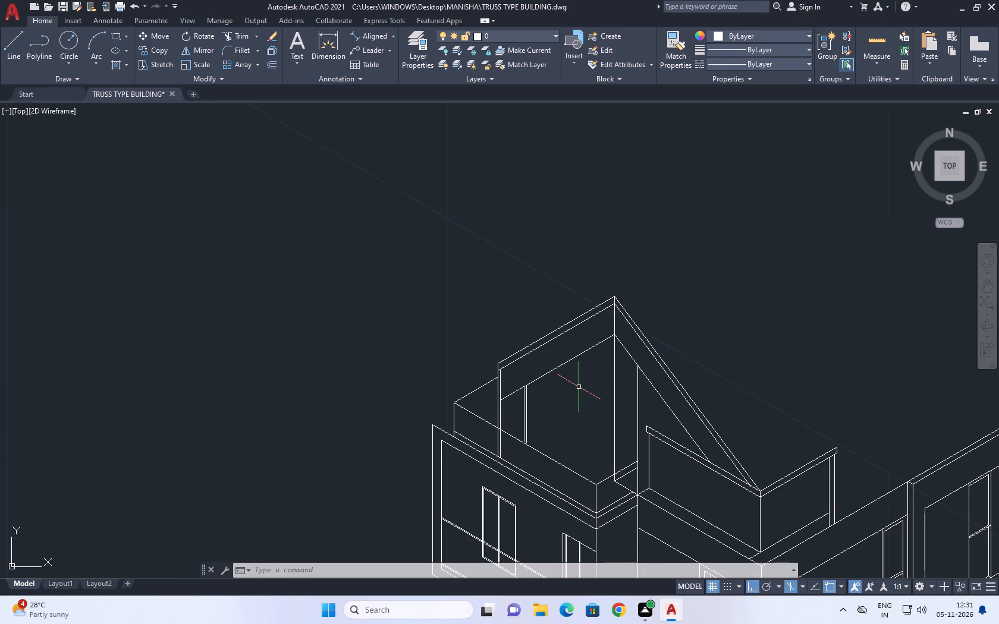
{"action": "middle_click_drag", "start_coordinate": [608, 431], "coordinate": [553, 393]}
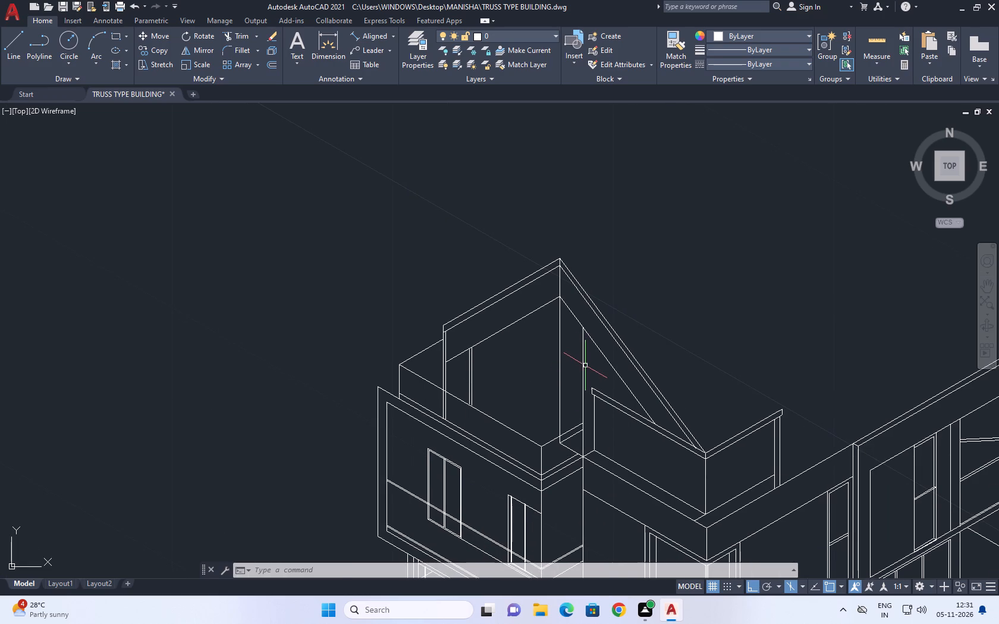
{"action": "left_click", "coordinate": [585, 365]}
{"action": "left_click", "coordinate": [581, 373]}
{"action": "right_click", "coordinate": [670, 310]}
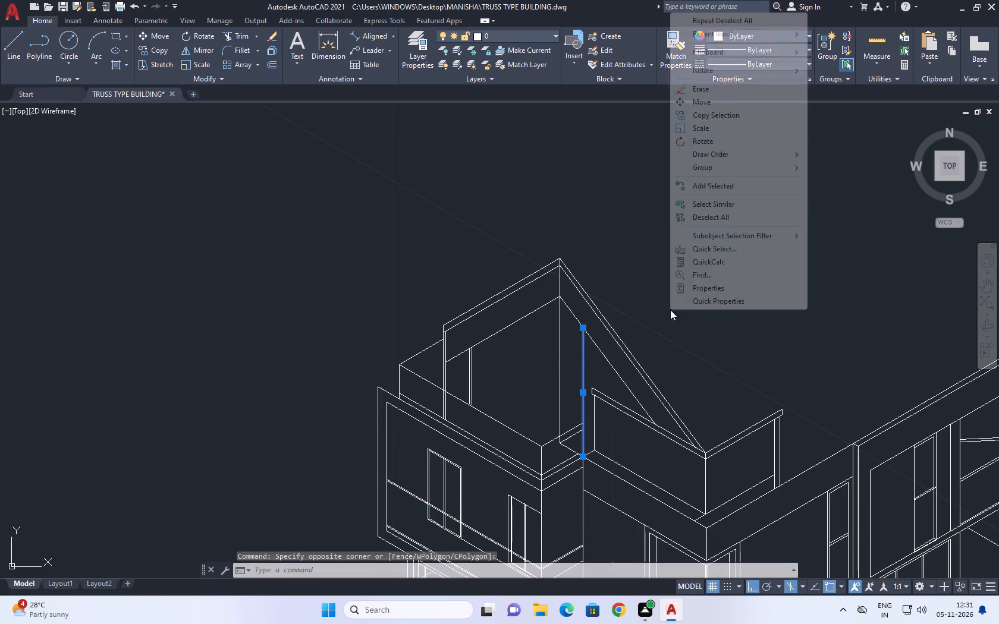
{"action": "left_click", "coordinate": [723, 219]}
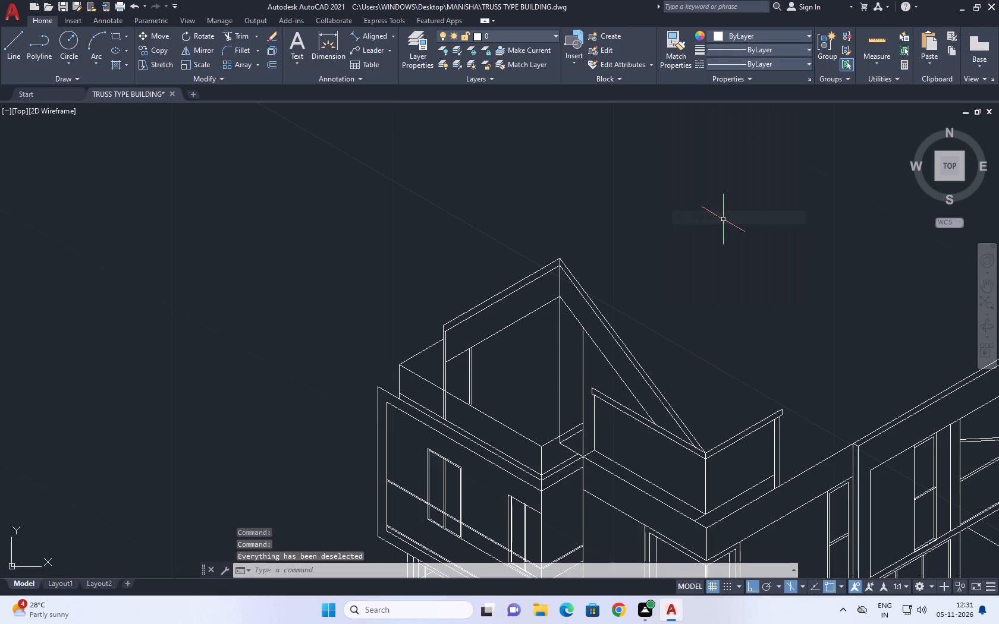
Draw a ridge line from the outer roof apex toward the rear of the building along the 30° isometric axis.
{"action": "middle_click_drag", "start_coordinate": [723, 219], "coordinate": [697, 246]}
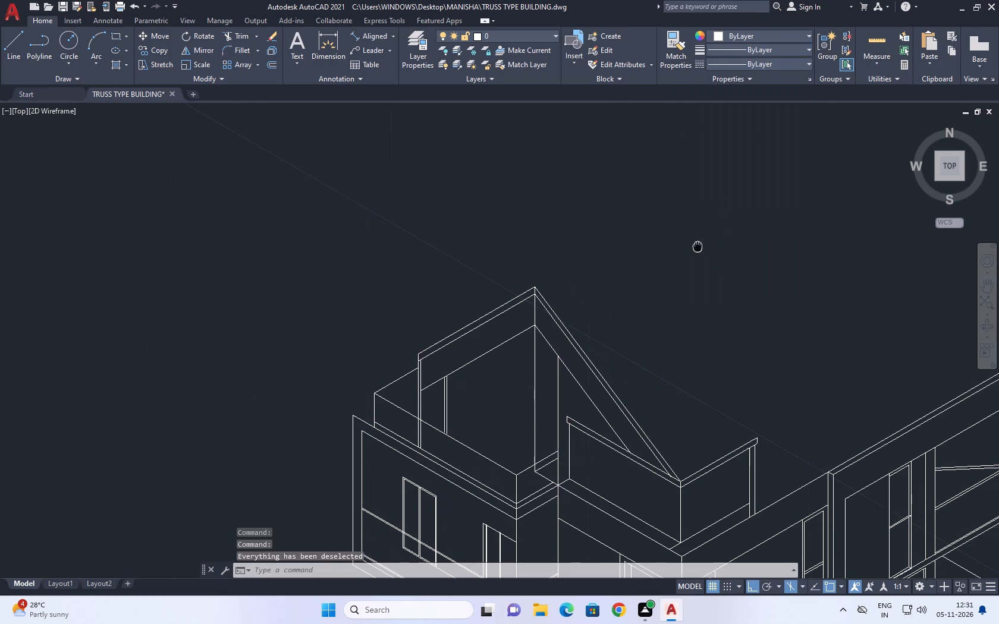
{"action": "middle_click_drag", "start_coordinate": [697, 246], "coordinate": [647, 223]}
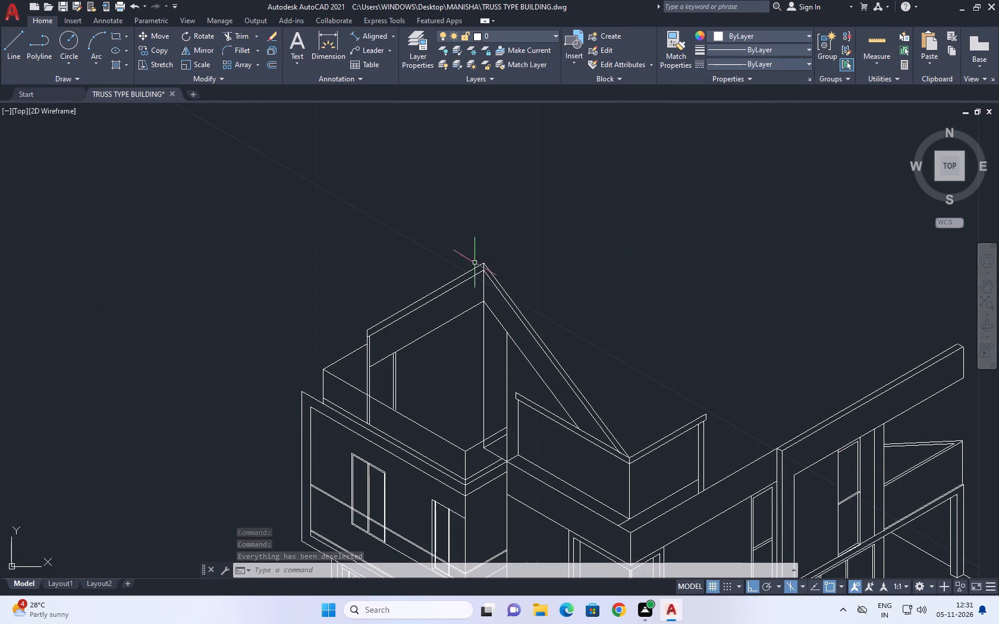
{"action": "middle_click_drag", "start_coordinate": [473, 245], "coordinate": [430, 281]}
{"action": "left_click", "coordinate": [18, 40]}
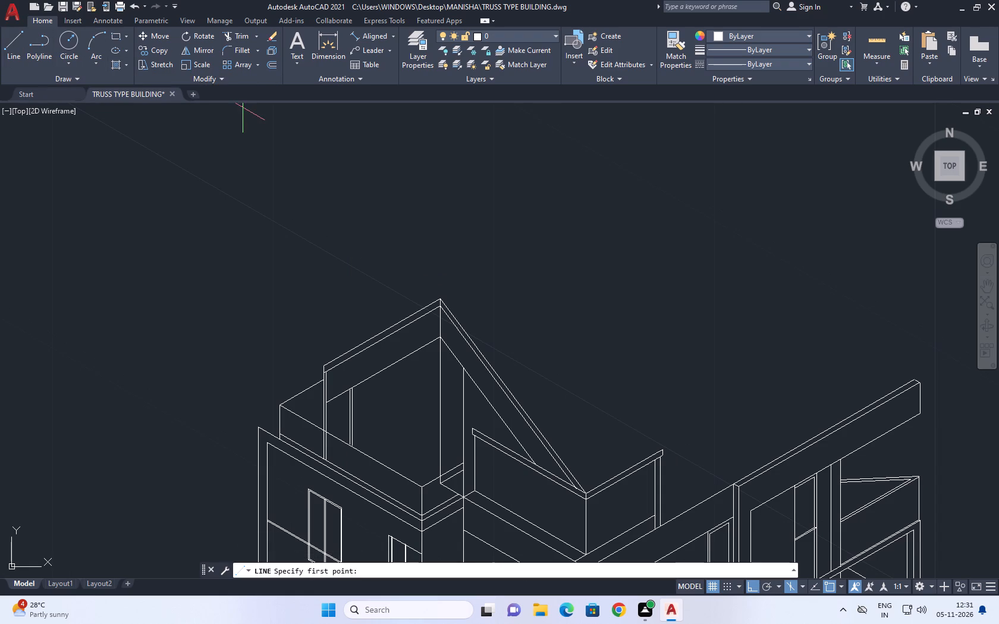
{"action": "middle_click_drag", "start_coordinate": [618, 395], "coordinate": [529, 440]}
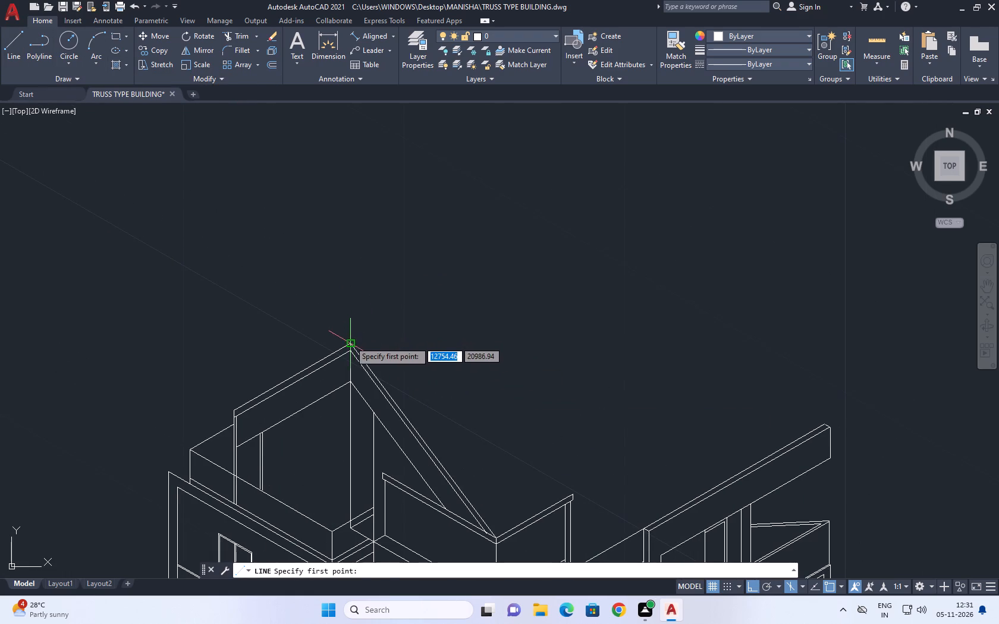
{"action": "left_click", "coordinate": [350, 341]}
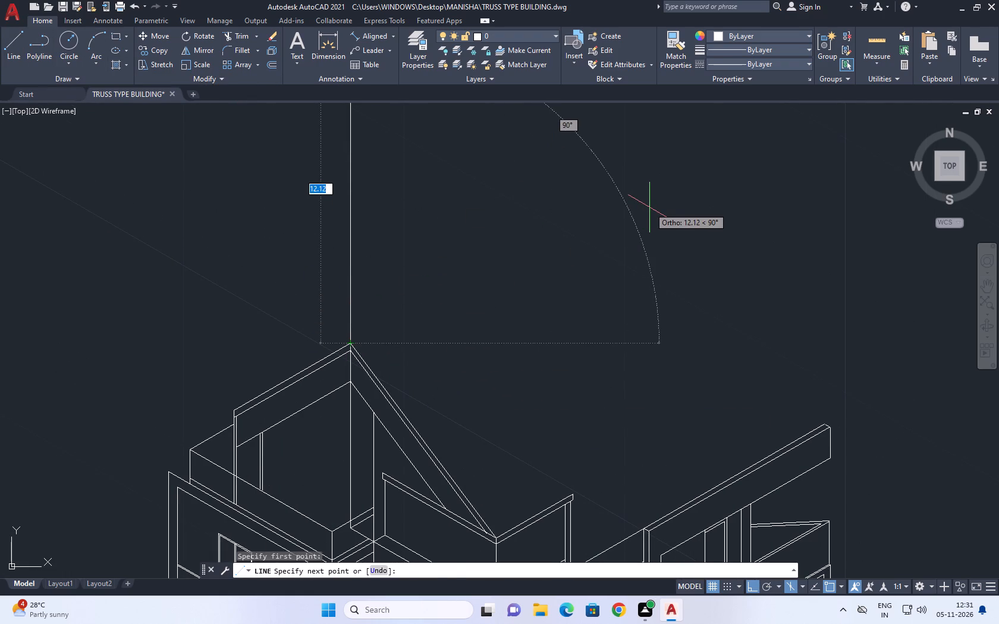
{"action": "key", "text": "F5"}
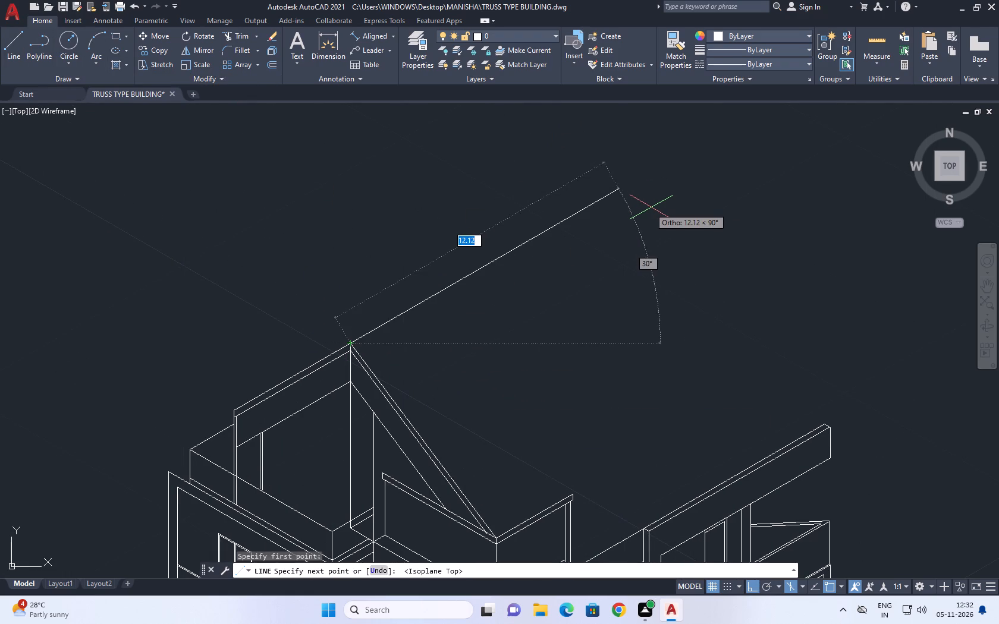
{"action": "left_click", "coordinate": [705, 171]}
{"action": "right_click", "coordinate": [677, 223]}
{"action": "left_click", "coordinate": [712, 248]}
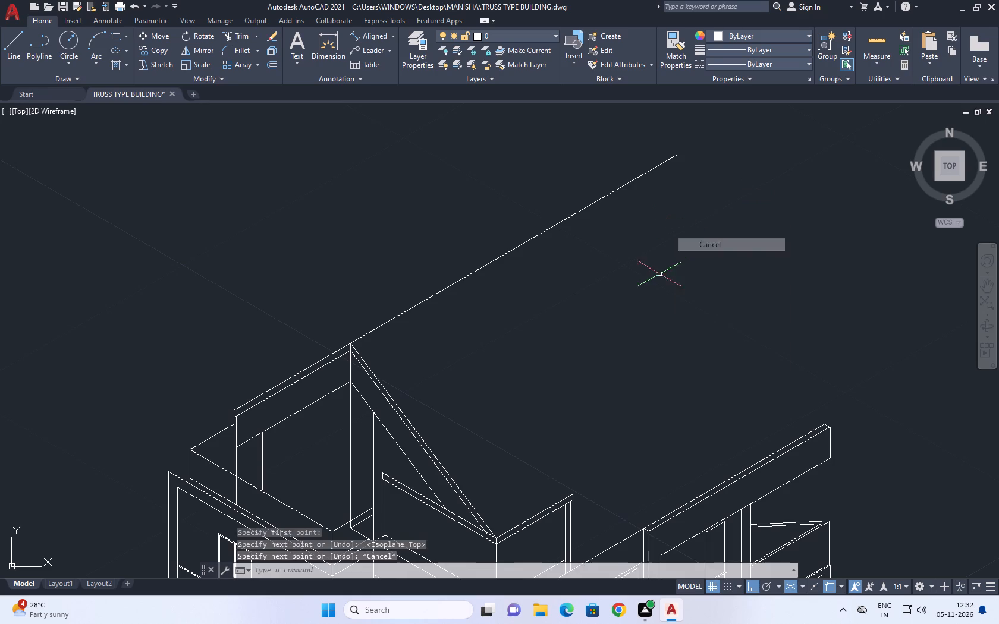
Copy the paired outer roof edge lines of both slopes from the outer apex to the far end of the ridge line.
{"action": "scroll", "coordinate": [643, 306], "scroll_direction": "down", "scroll_amount": 3}
{"action": "scroll", "coordinate": [592, 341], "scroll_direction": "up", "scroll_amount": 3}
{"action": "scroll", "coordinate": [542, 358], "scroll_direction": "up", "scroll_amount": 3}
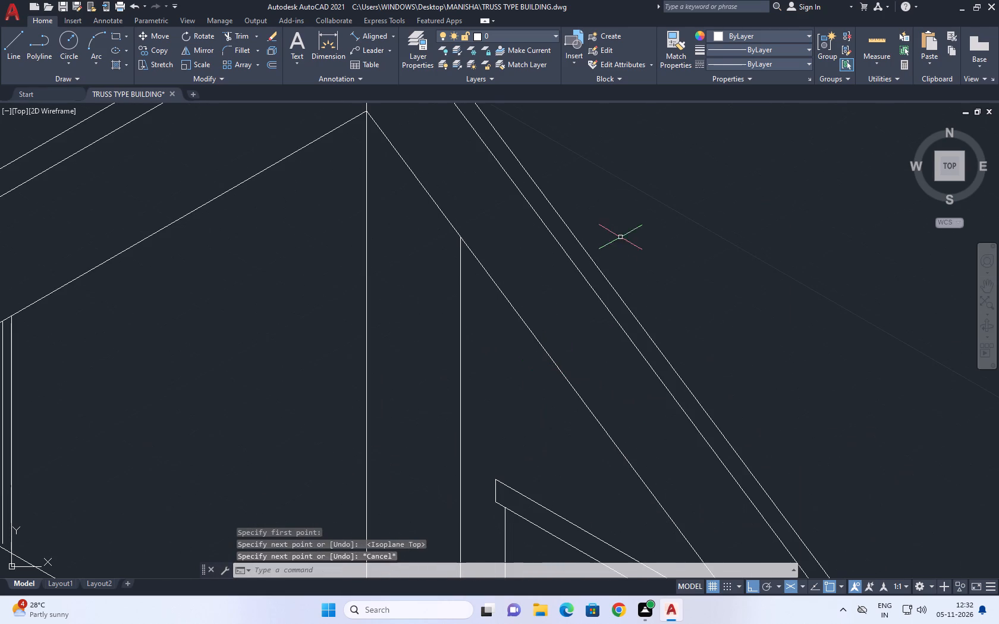
{"action": "left_click", "coordinate": [622, 234]}
{"action": "left_click_drag", "start_coordinate": [560, 281], "coordinate": [560, 289]}
{"action": "scroll", "coordinate": [590, 279], "scroll_direction": "down", "scroll_amount": 2}
{"action": "middle_click_drag", "start_coordinate": [417, 219], "coordinate": [429, 257]}
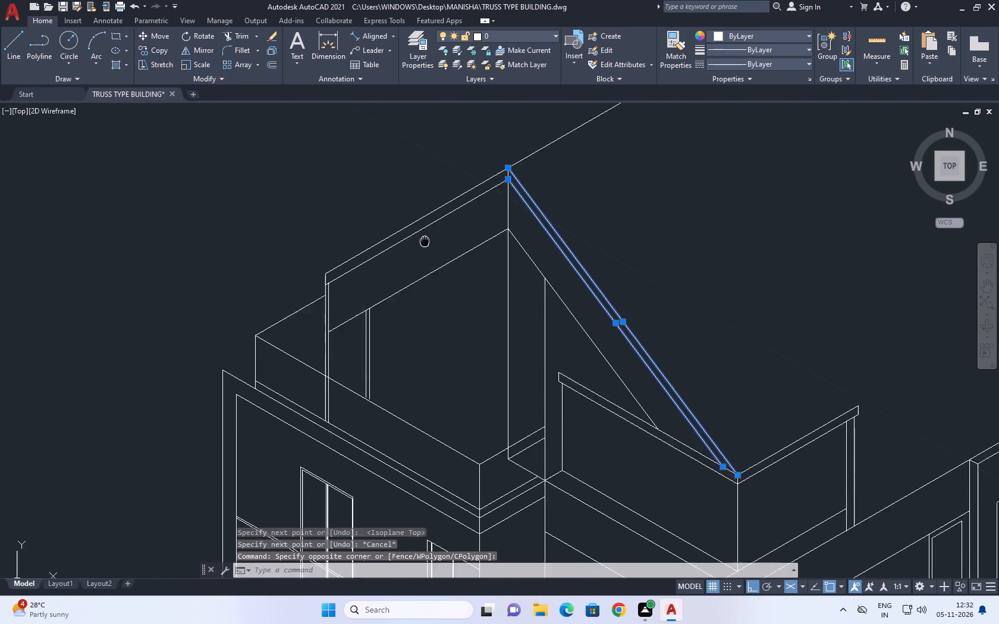
{"action": "middle_click_drag", "start_coordinate": [429, 257], "coordinate": [445, 324]}
{"action": "left_click_drag", "start_coordinate": [447, 335], "coordinate": [437, 305]}
{"action": "left_click", "coordinate": [407, 260]}
{"action": "middle_click_drag", "start_coordinate": [628, 312], "coordinate": [574, 313]}
{"action": "scroll", "coordinate": [606, 315], "scroll_direction": "up", "scroll_amount": 1}
{"action": "scroll", "coordinate": [574, 313], "scroll_direction": "down", "scroll_amount": 2}
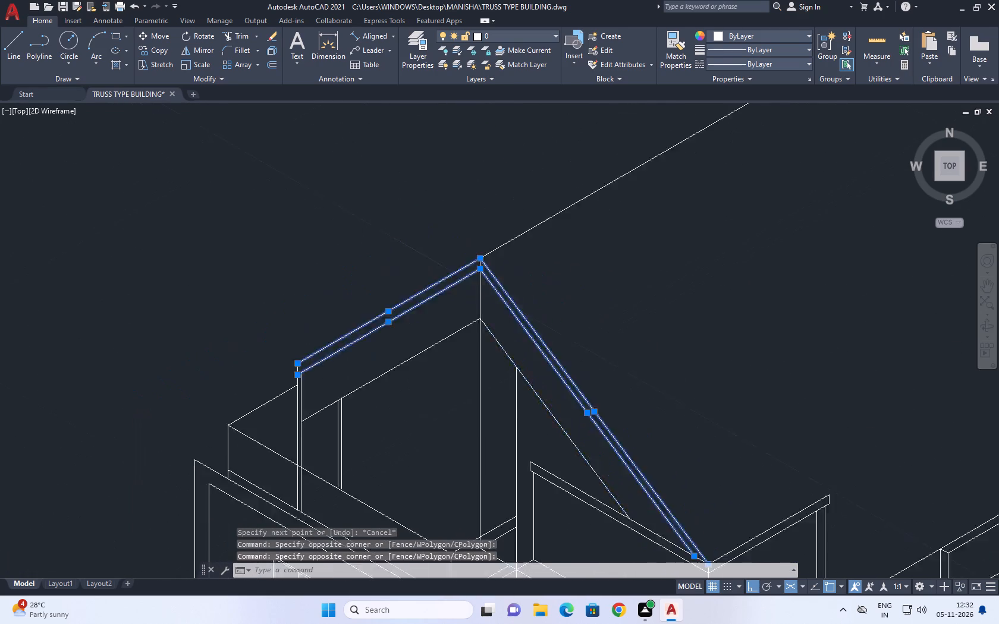
{"action": "scroll", "coordinate": [574, 313], "scroll_direction": "down", "scroll_amount": 1}
{"action": "middle_click_drag", "start_coordinate": [642, 279], "coordinate": [626, 296]}
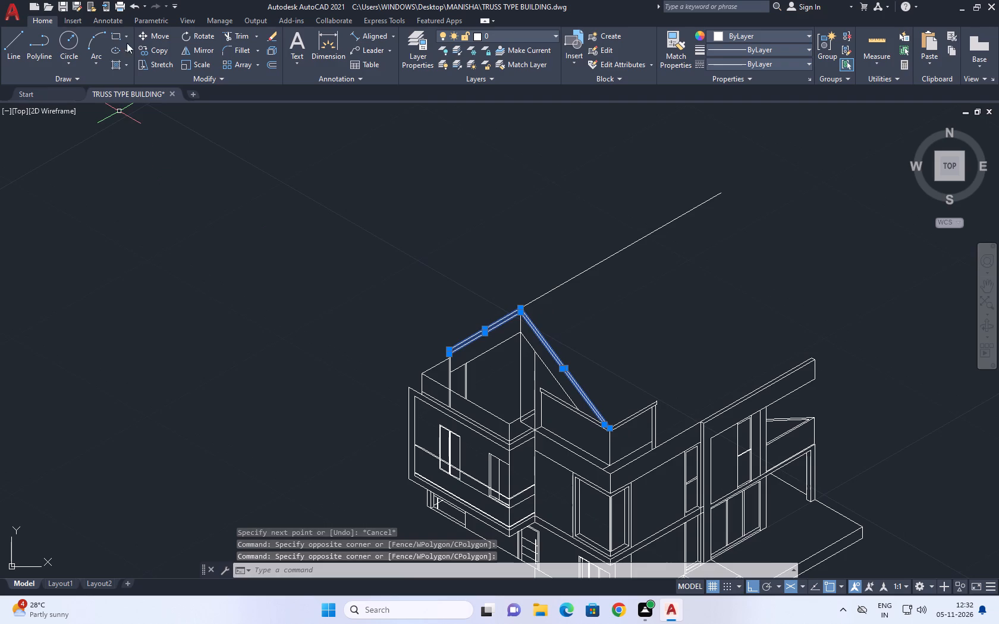
{"action": "left_click", "coordinate": [162, 51]}
{"action": "scroll", "coordinate": [535, 315], "scroll_direction": "up", "scroll_amount": 2}
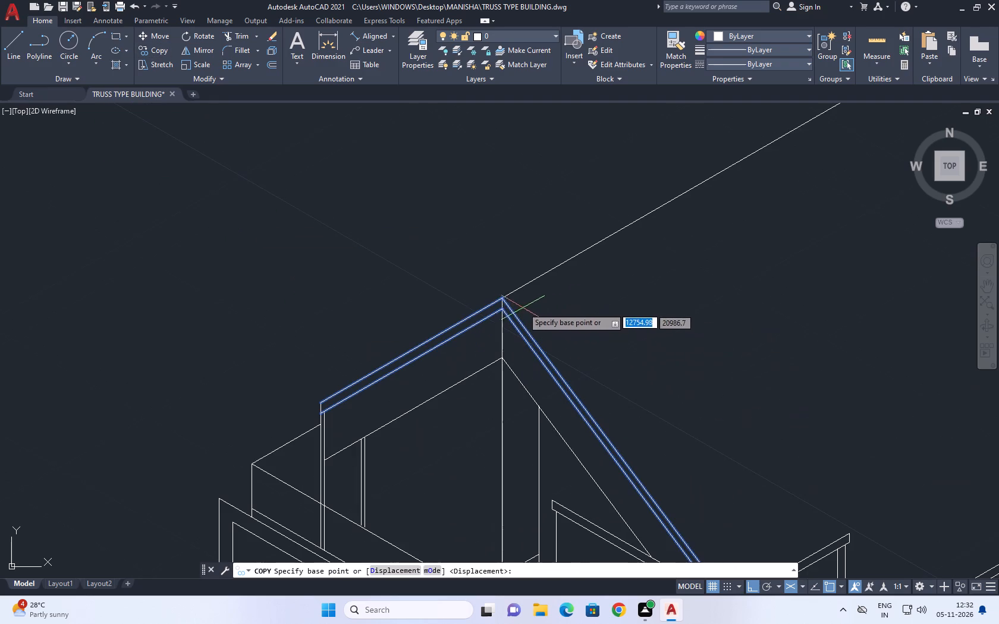
{"action": "left_click", "coordinate": [502, 297]}
{"action": "scroll", "coordinate": [538, 276], "scroll_direction": "down", "scroll_amount": 3}
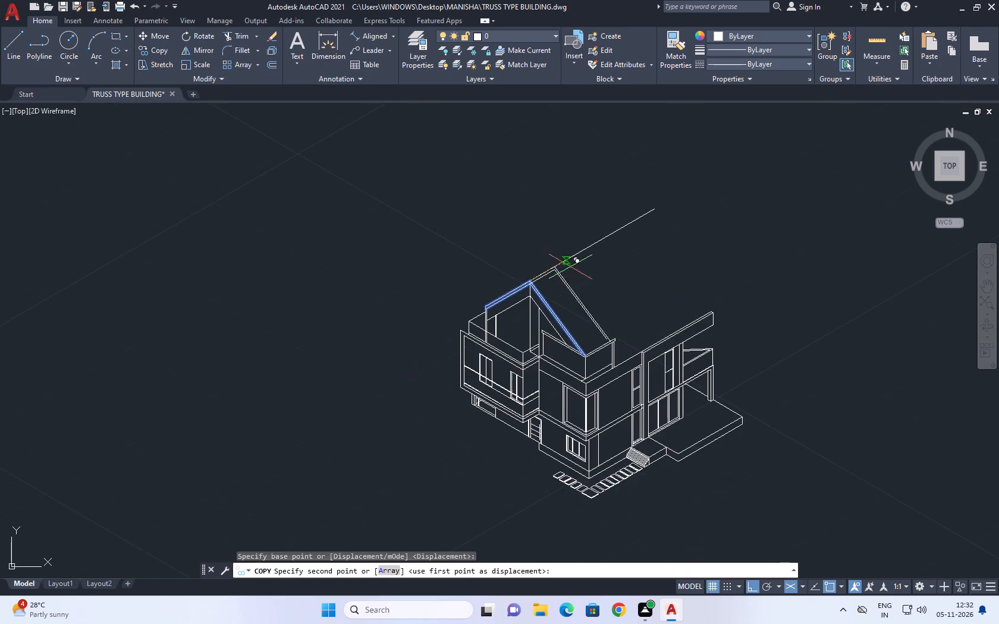
{"action": "middle_click_drag", "start_coordinate": [654, 219], "coordinate": [514, 316]}
{"action": "scroll", "coordinate": [534, 299], "scroll_direction": "up", "scroll_amount": 2}
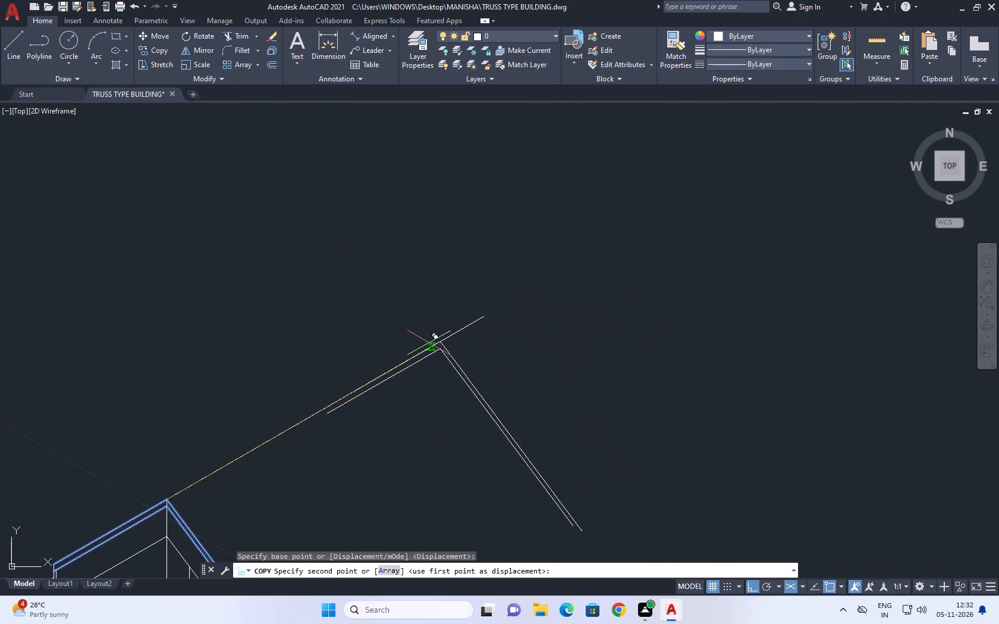
{"action": "left_click", "coordinate": [483, 316]}
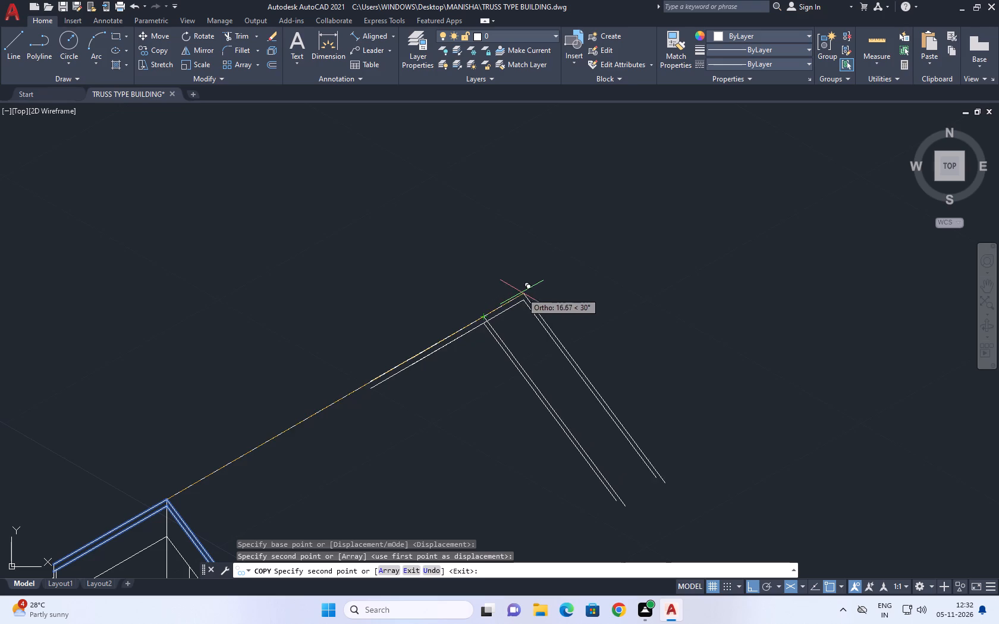
{"action": "right_click", "coordinate": [535, 286]}
{"action": "left_click", "coordinate": [583, 305]}
Draw a vertical guide line from the top edge of the long rear parapet band up past the copied roof slope.
{"action": "scroll", "coordinate": [588, 314], "scroll_direction": "down", "scroll_amount": 3}
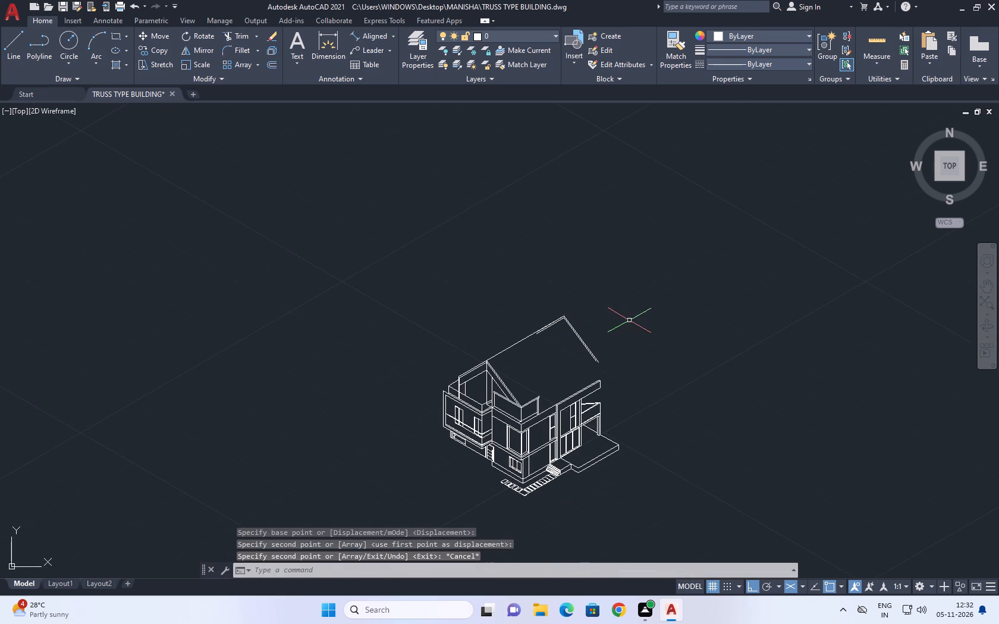
{"action": "middle_click_drag", "start_coordinate": [633, 325], "coordinate": [633, 338]}
{"action": "scroll", "coordinate": [598, 411], "scroll_direction": "up", "scroll_amount": 2}
{"action": "middle_click_drag", "start_coordinate": [592, 346], "coordinate": [598, 358]}
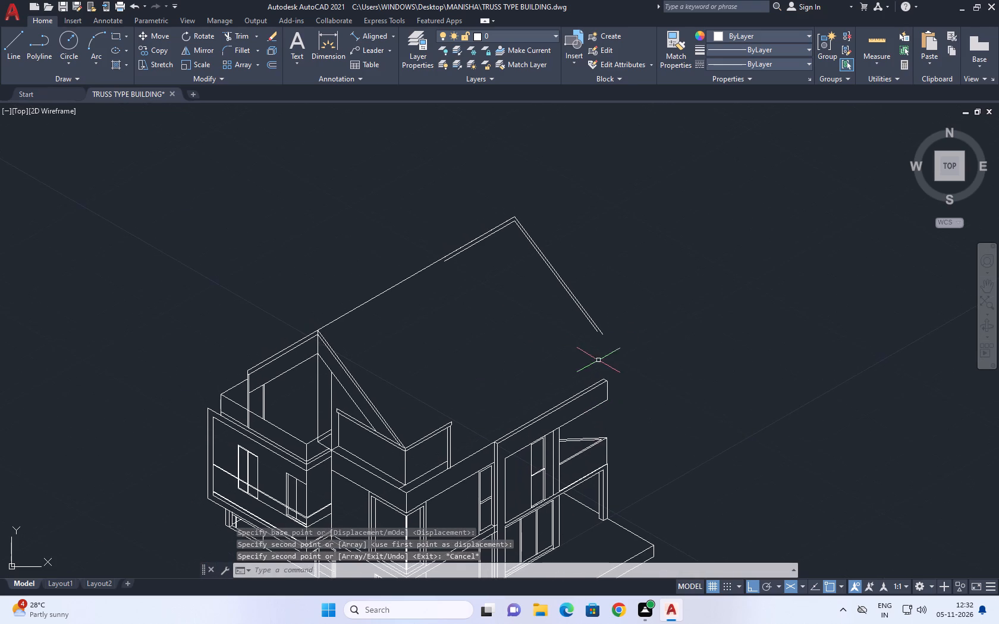
{"action": "left_click", "coordinate": [21, 48]}
{"action": "scroll", "coordinate": [604, 377], "scroll_direction": "up", "scroll_amount": 2}
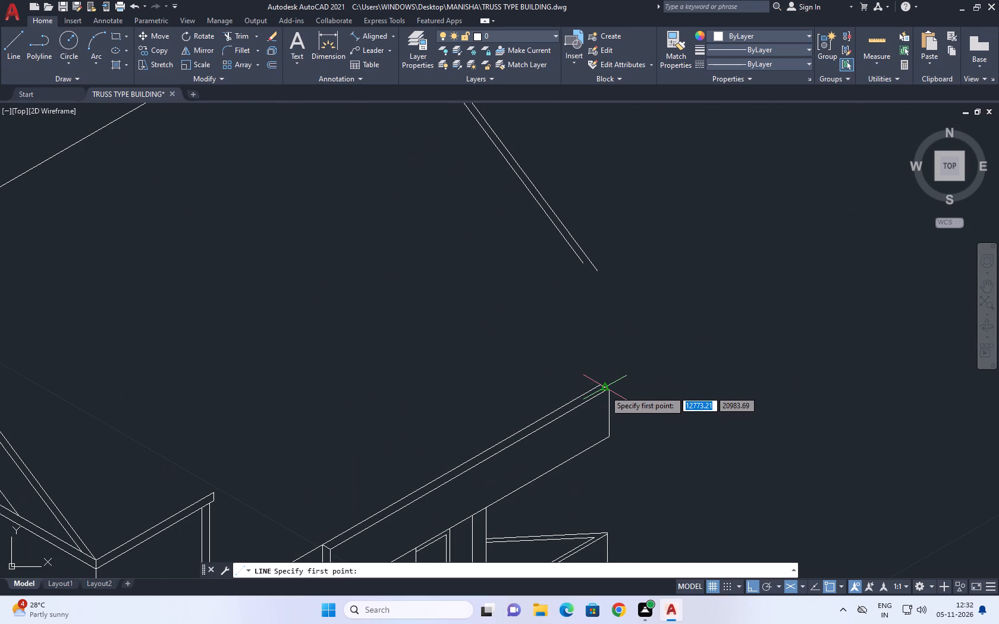
{"action": "scroll", "coordinate": [607, 389], "scroll_direction": "down", "scroll_amount": 2}
{"action": "scroll", "coordinate": [586, 398], "scroll_direction": "up", "scroll_amount": 1}
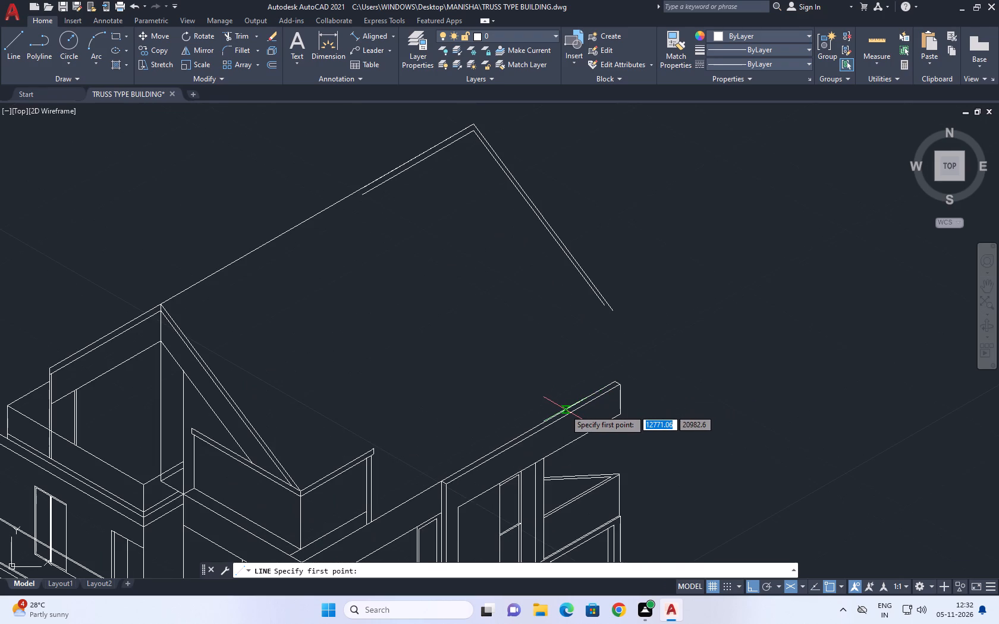
{"action": "left_click", "coordinate": [558, 410]}
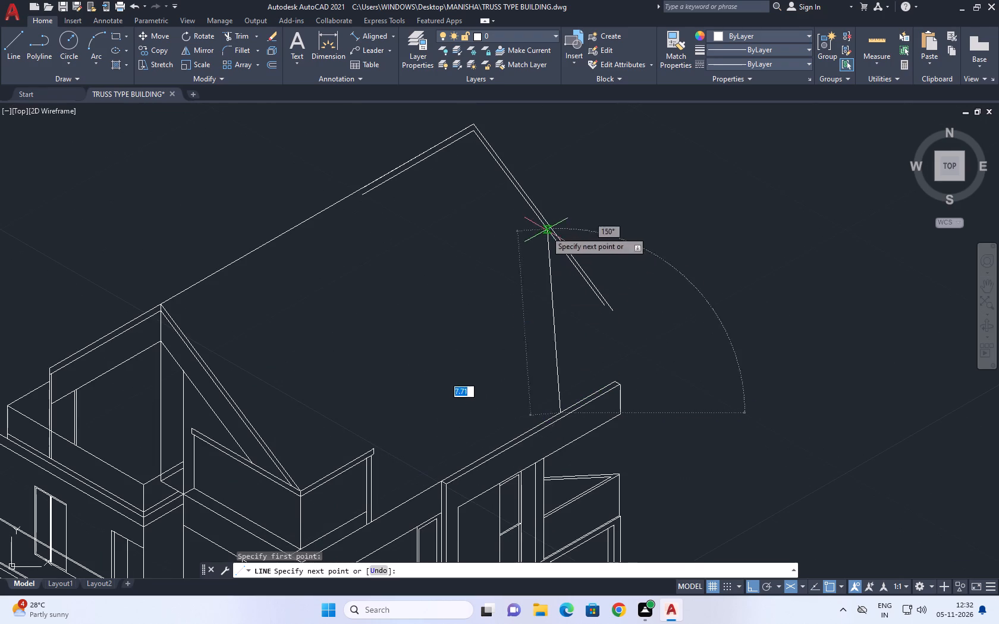
{"action": "key", "text": "F5"}
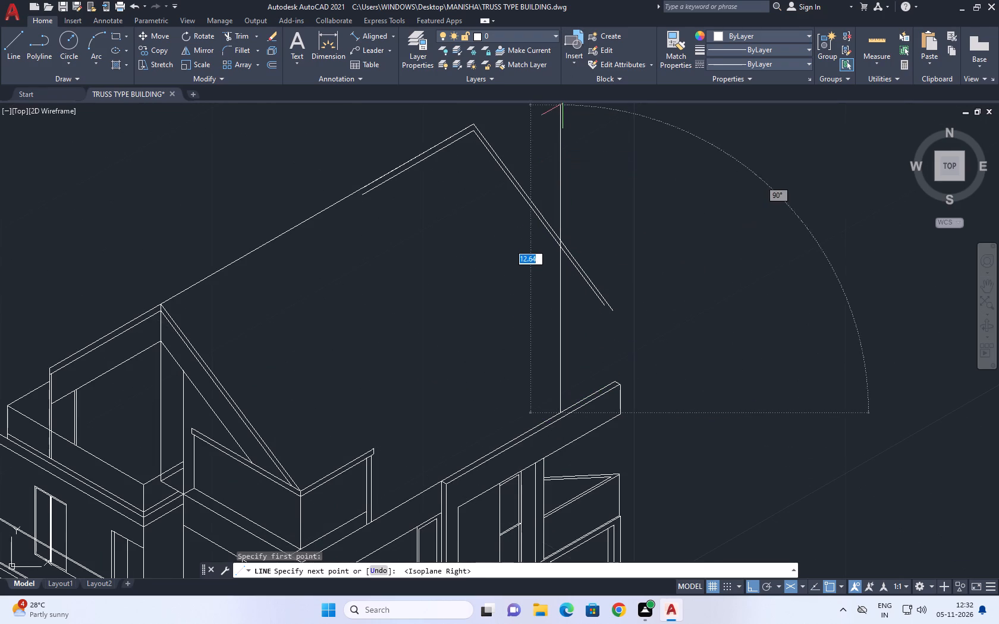
{"action": "middle_click_drag", "start_coordinate": [554, 152], "coordinate": [563, 232]}
{"action": "left_click", "coordinate": [567, 203]}
{"action": "right_click", "coordinate": [605, 175]}
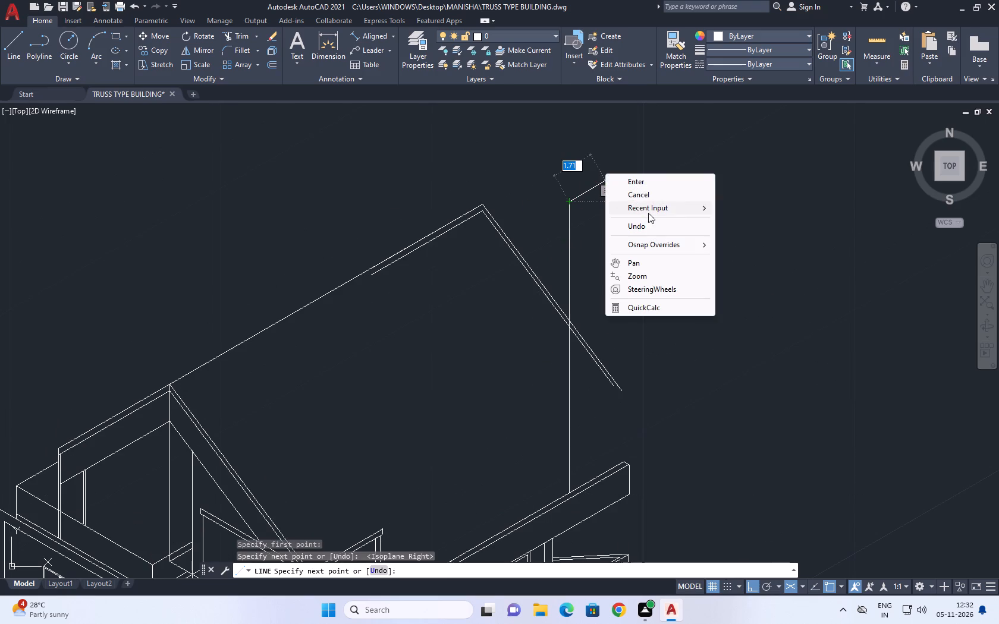
{"action": "left_click", "coordinate": [656, 194]}
Move the four copied roof edge lines by the long slope's lower outer end onto the vertical guide line.
{"action": "left_click_drag", "start_coordinate": [627, 324], "coordinate": [612, 343]}
{"action": "left_click_drag", "start_coordinate": [596, 381], "coordinate": [598, 387]}
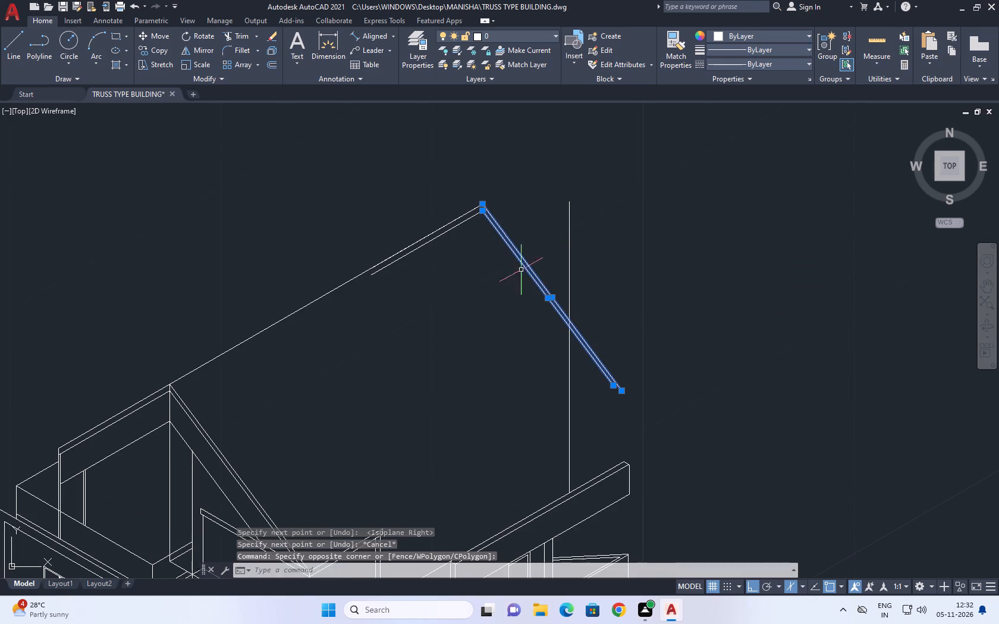
{"action": "left_click", "coordinate": [322, 143]}
{"action": "left_click", "coordinate": [505, 308]}
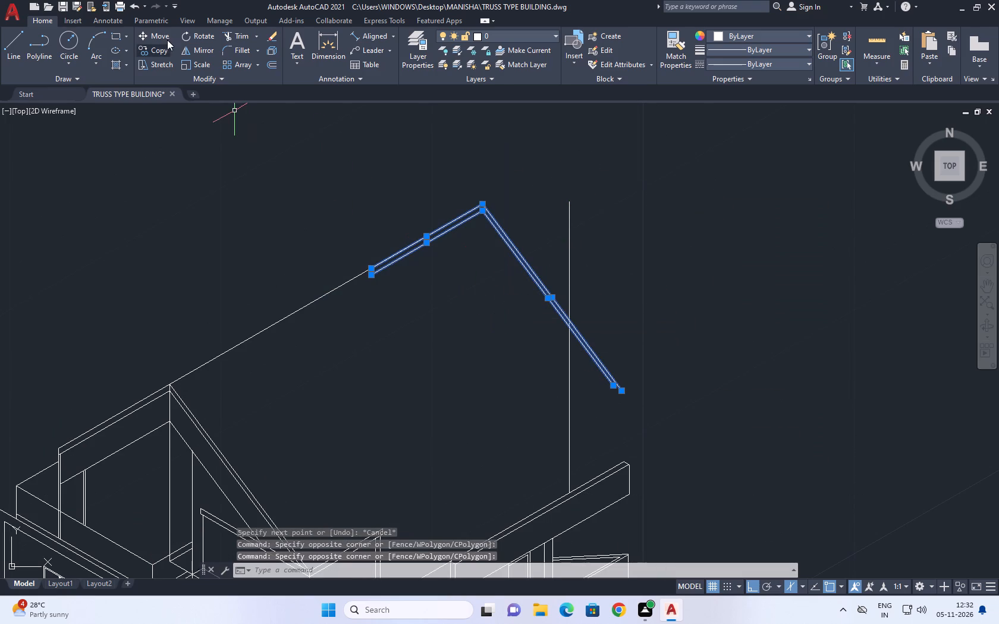
{"action": "left_click", "coordinate": [159, 34]}
{"action": "scroll", "coordinate": [617, 395], "scroll_direction": "up", "scroll_amount": 1}
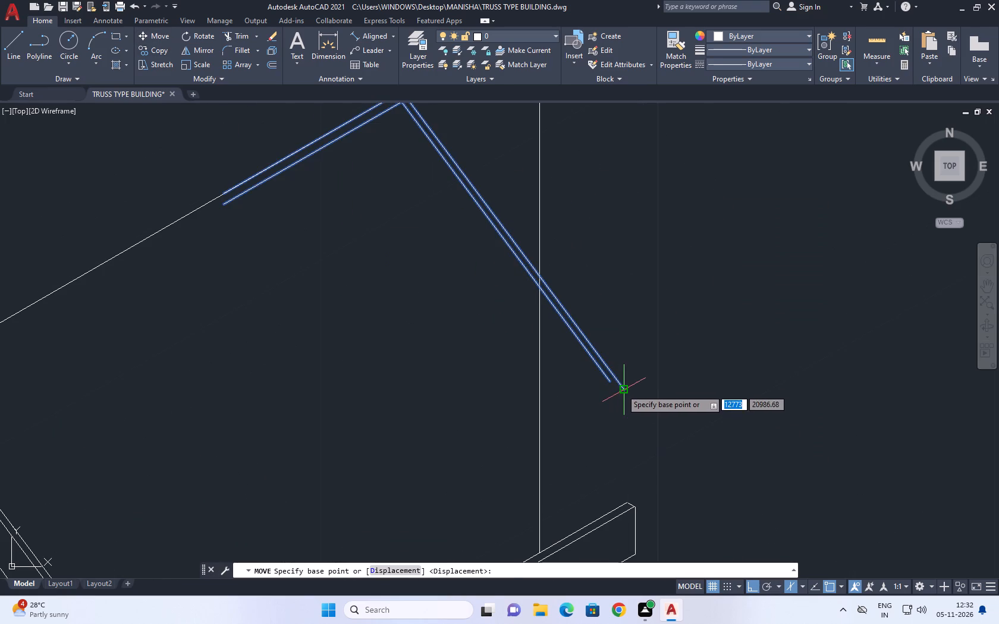
{"action": "left_click", "coordinate": [622, 389]}
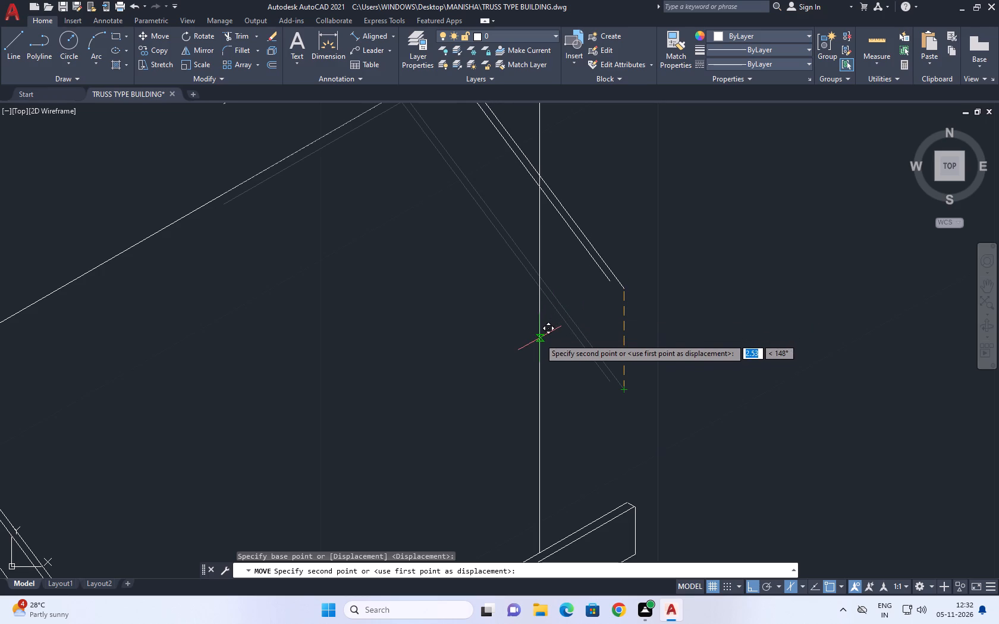
{"action": "left_click", "coordinate": [539, 433]}
{"action": "scroll", "coordinate": [583, 393], "scroll_direction": "down", "scroll_amount": 1}
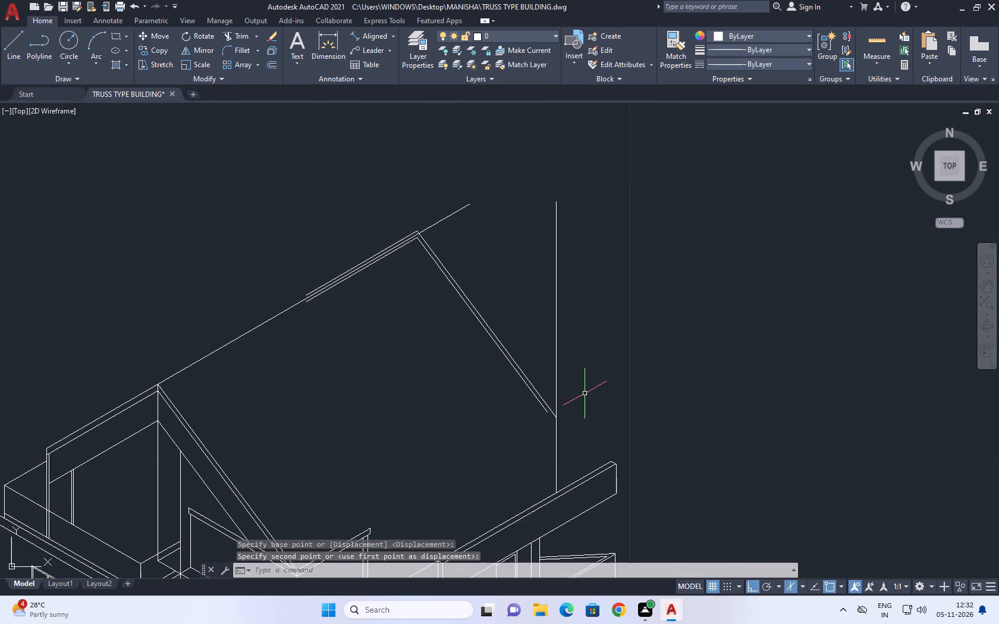
Move the four copied roof edge lines straight down by their outer apex onto the ridge line.
{"action": "left_click", "coordinate": [494, 277]}
{"action": "left_click_drag", "start_coordinate": [423, 337], "coordinate": [419, 346]}
{"action": "scroll", "coordinate": [387, 233], "scroll_direction": "up", "scroll_amount": 3}
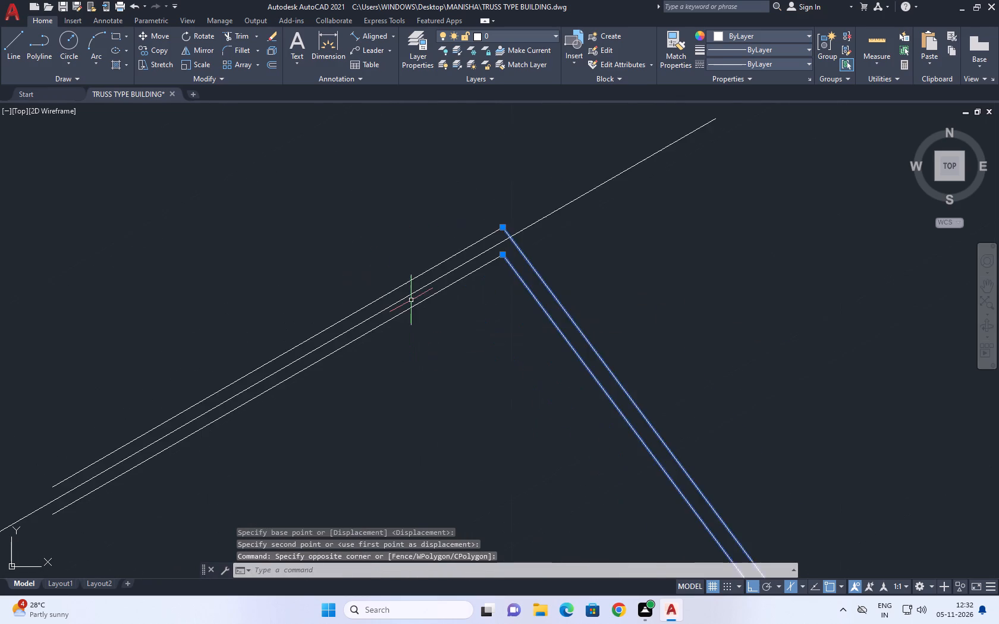
{"action": "scroll", "coordinate": [413, 302], "scroll_direction": "up", "scroll_amount": 1}
{"action": "left_click", "coordinate": [451, 298]}
{"action": "left_click", "coordinate": [445, 279]}
{"action": "left_click", "coordinate": [436, 250]}
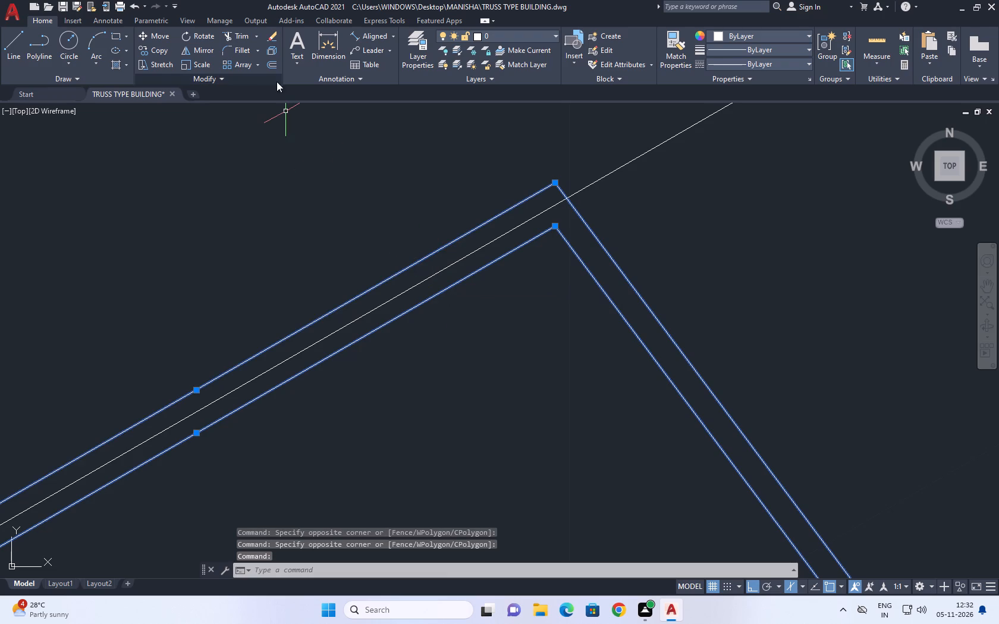
{"action": "left_click", "coordinate": [161, 36]}
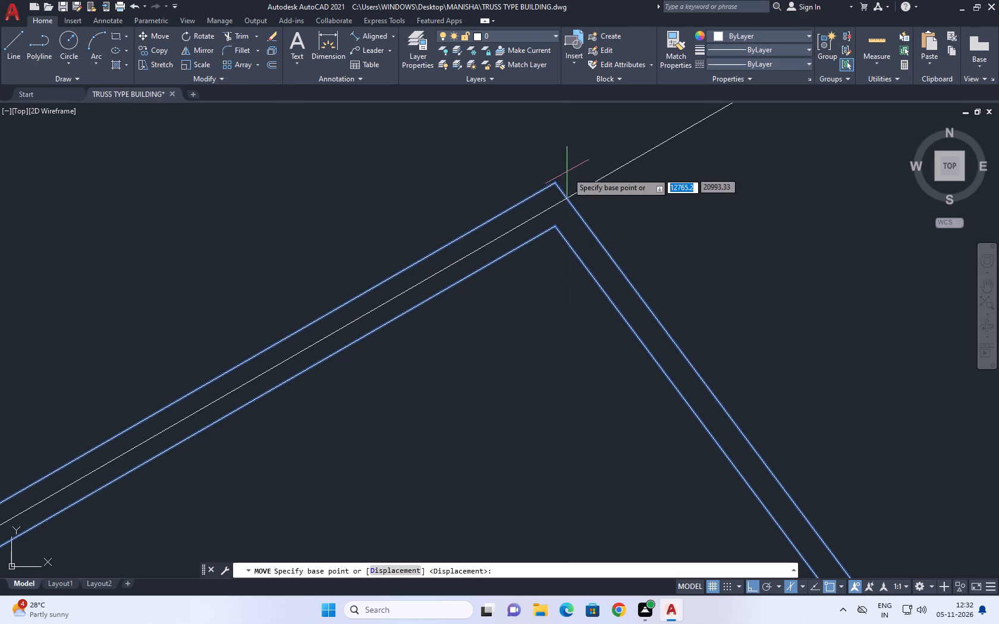
{"action": "left_click", "coordinate": [555, 182]}
{"action": "left_click", "coordinate": [554, 206]}
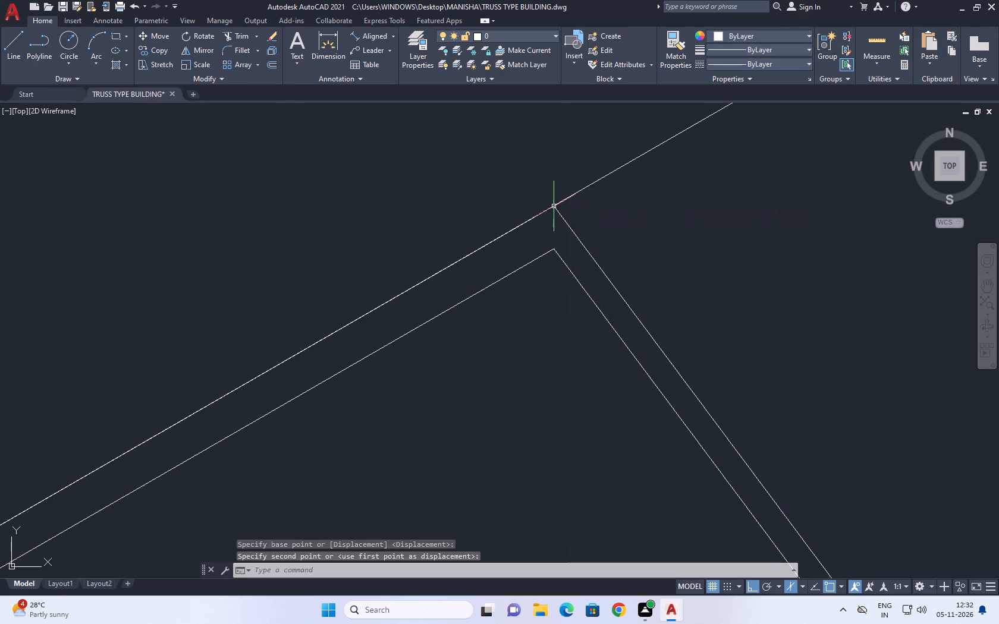
Erase the copied outer short-slope edge that overlaps the ridge line at the rear gable.
{"action": "scroll", "coordinate": [608, 197], "scroll_direction": "down", "scroll_amount": 3}
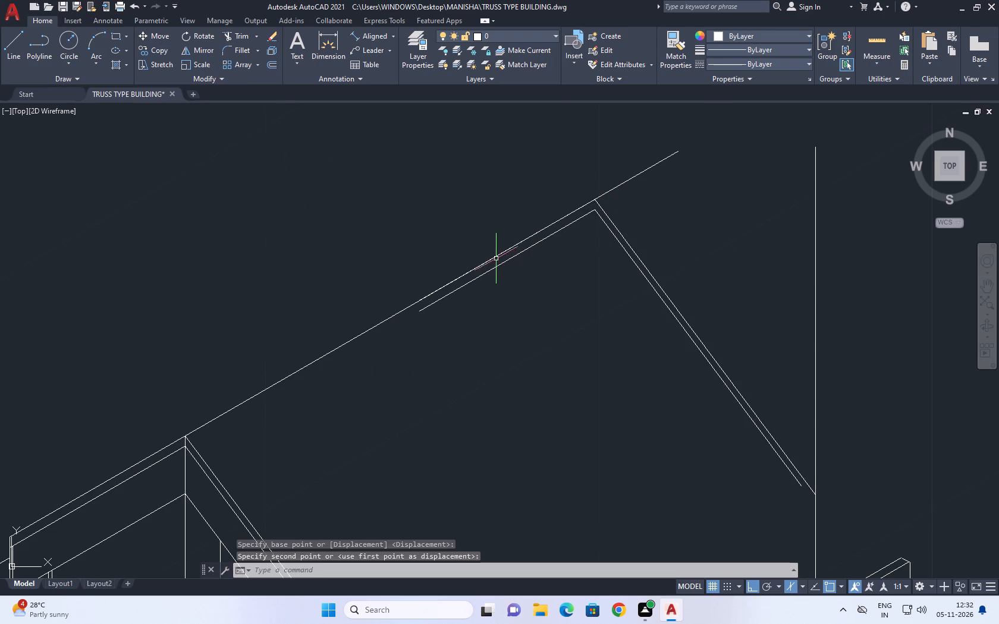
{"action": "left_click", "coordinate": [496, 256]}
{"action": "right_click", "coordinate": [482, 207]}
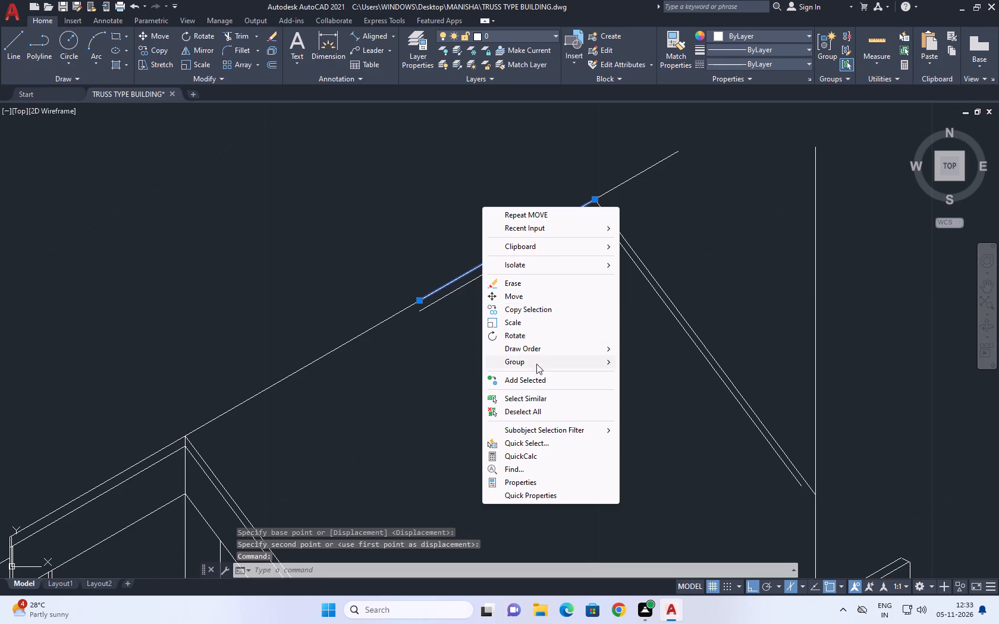
{"action": "left_click", "coordinate": [528, 282]}
Extend the inner edge line of the copied long rear slope to the vertical guide line.
{"action": "scroll", "coordinate": [579, 303], "scroll_direction": "down", "scroll_amount": 1}
{"action": "middle_click_drag", "start_coordinate": [727, 270], "coordinate": [677, 277]}
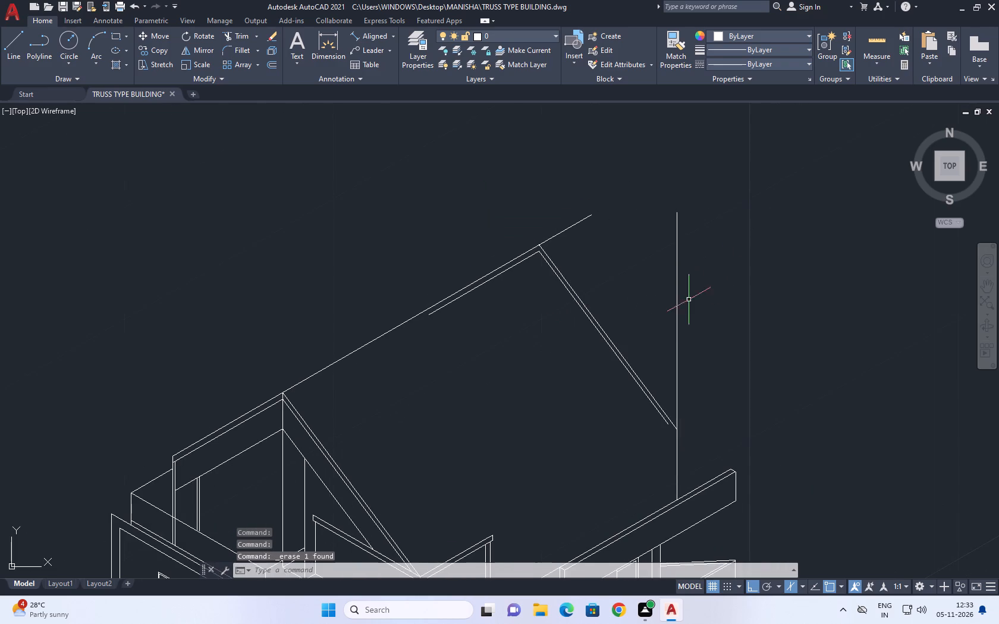
{"action": "middle_click_drag", "start_coordinate": [696, 341], "coordinate": [663, 311]}
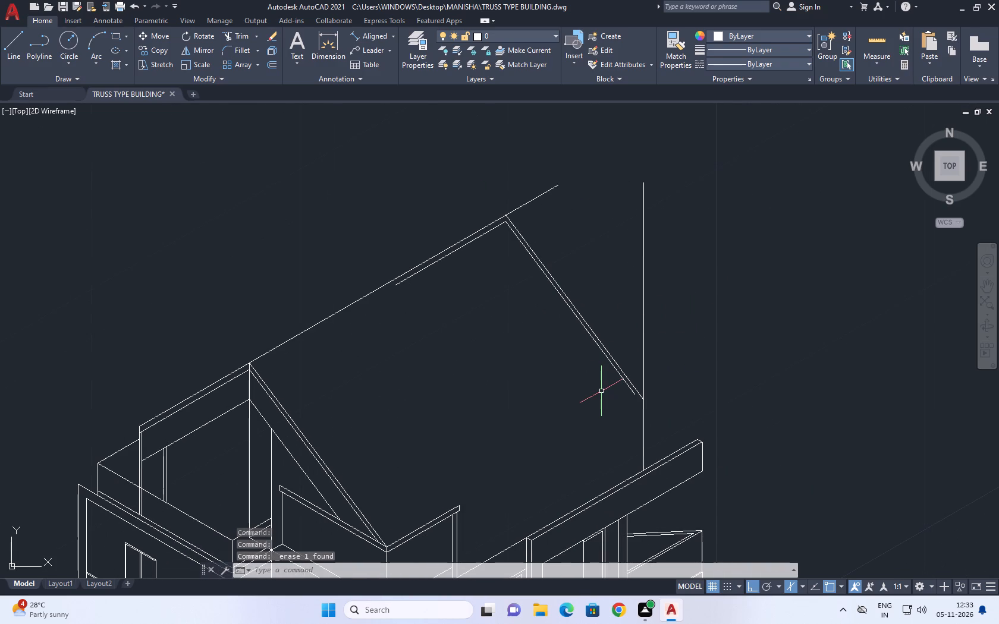
{"action": "type", "text": "EX"}
{"action": "key", "text": "space"}
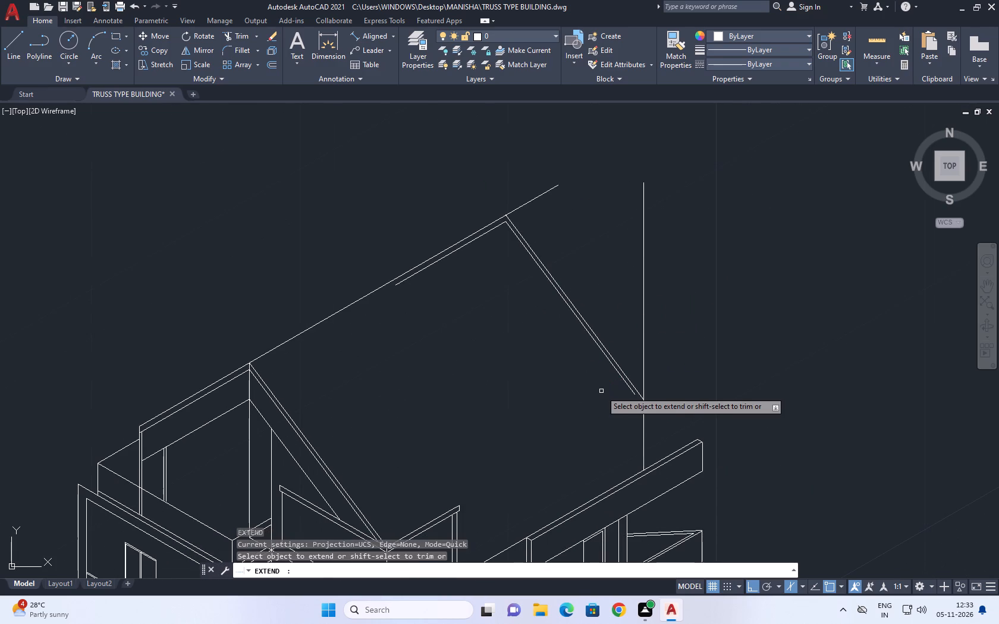
{"action": "left_click", "coordinate": [633, 396]}
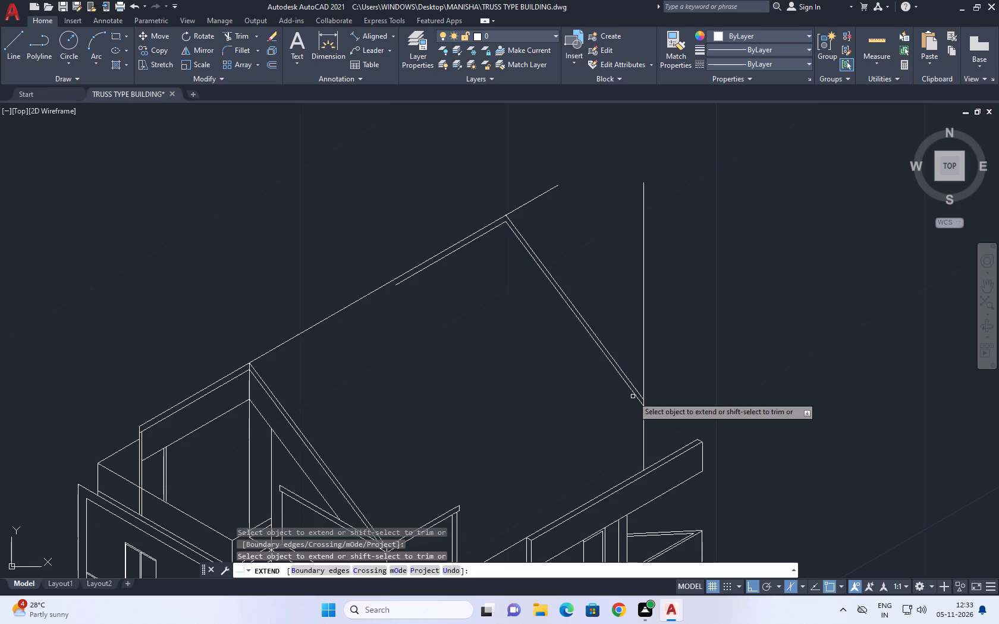
{"action": "right_click", "coordinate": [680, 312]}
{"action": "left_click", "coordinate": [702, 330]}
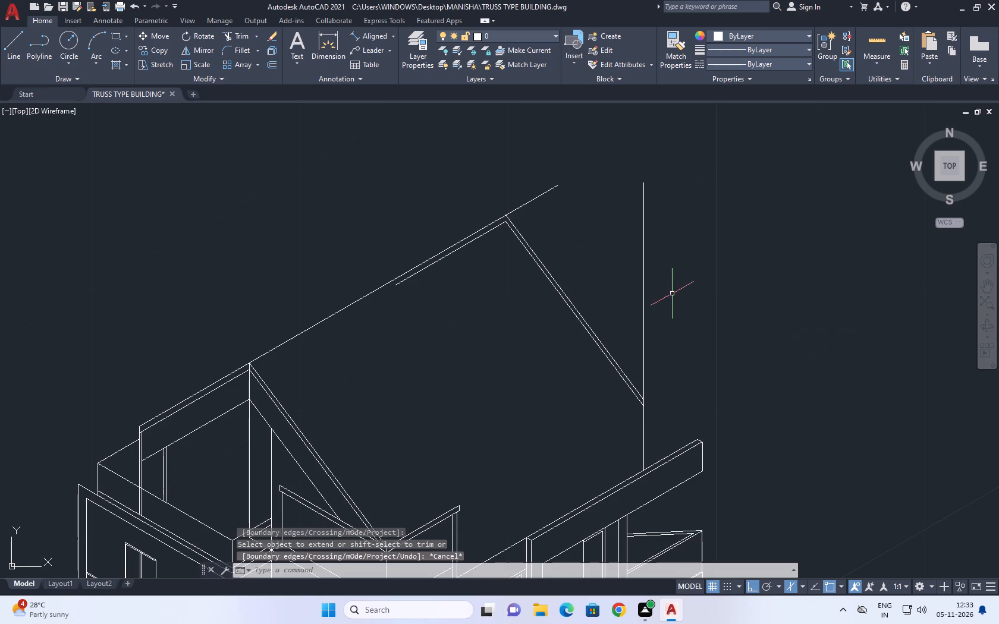
Trim the ridge line's excess beyond the rear apex and the vertical guide line above the roof slope.
{"action": "left_click", "coordinate": [246, 33]}
{"action": "left_click", "coordinate": [584, 241]}
{"action": "left_click", "coordinate": [545, 198]}
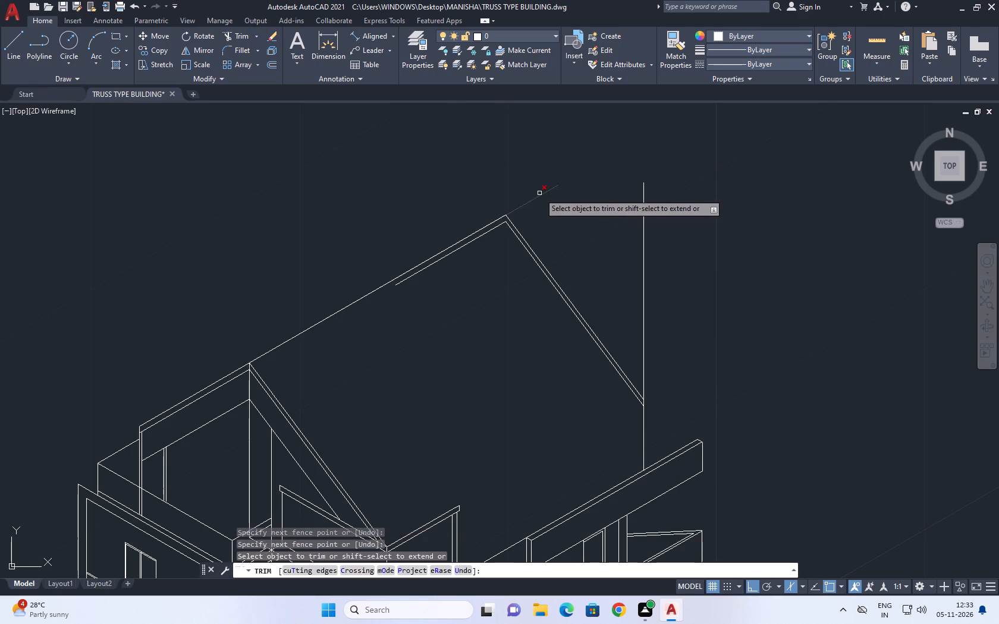
{"action": "left_click", "coordinate": [539, 193]}
{"action": "left_click", "coordinate": [632, 231]}
{"action": "left_click", "coordinate": [700, 259]}
{"action": "right_click", "coordinate": [602, 208]}
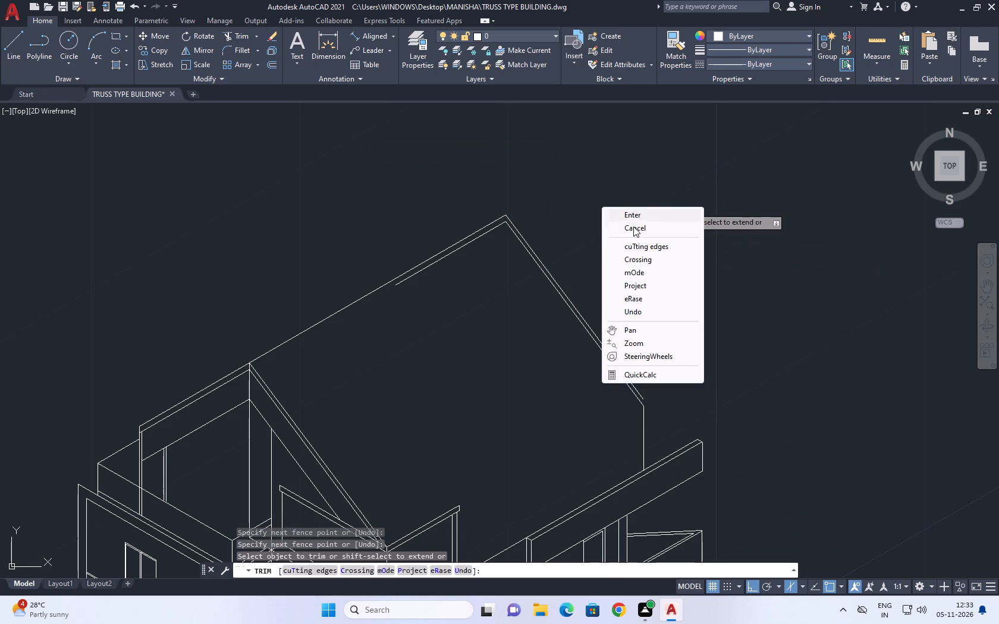
{"action": "left_click", "coordinate": [640, 221]}
Copy the remaining vertical line below the rear slope a short distance outward along the 30° isometric axis.
{"action": "middle_click_drag", "start_coordinate": [675, 282], "coordinate": [617, 205]}
{"action": "scroll", "coordinate": [588, 317], "scroll_direction": "up", "scroll_amount": 1}
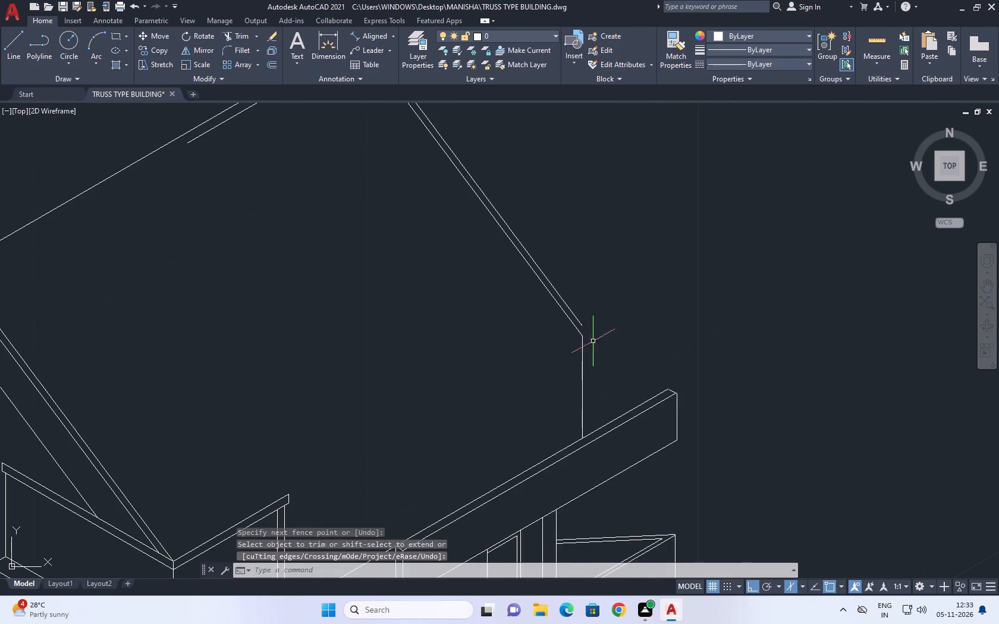
{"action": "left_click_drag", "start_coordinate": [615, 355], "coordinate": [585, 372]}
{"action": "left_click", "coordinate": [524, 385]}
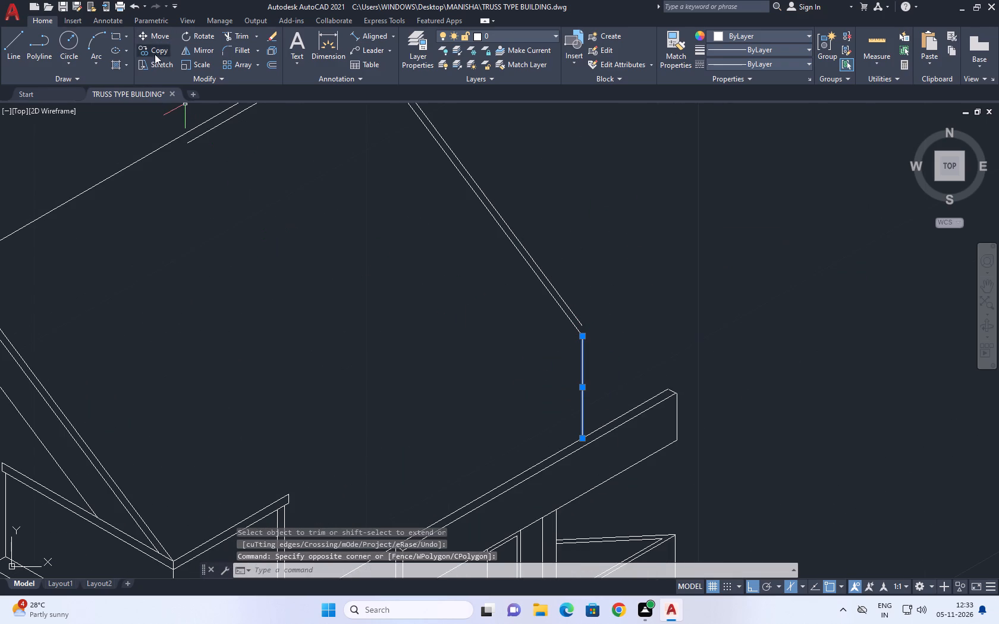
{"action": "left_click", "coordinate": [159, 52]}
{"action": "scroll", "coordinate": [595, 327], "scroll_direction": "up", "scroll_amount": 2}
{"action": "left_click", "coordinate": [559, 351]}
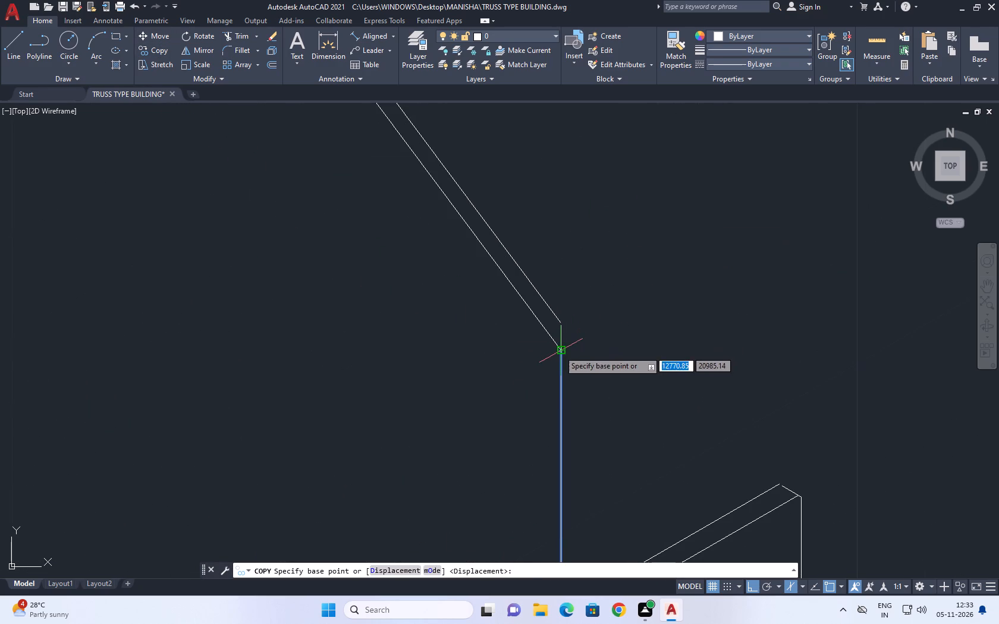
{"action": "left_click", "coordinate": [576, 344]}
{"action": "right_click", "coordinate": [612, 281]}
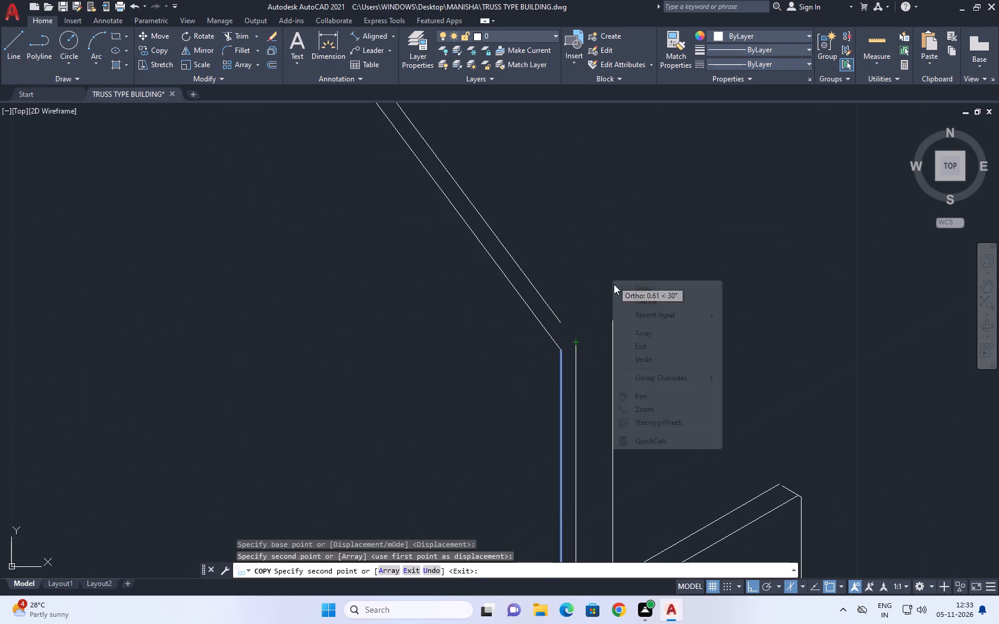
{"action": "left_click", "coordinate": [664, 302]}
Fillet the outer rear slope edge with the copied vertical line to join them at a corner.
{"action": "left_click", "coordinate": [241, 45]}
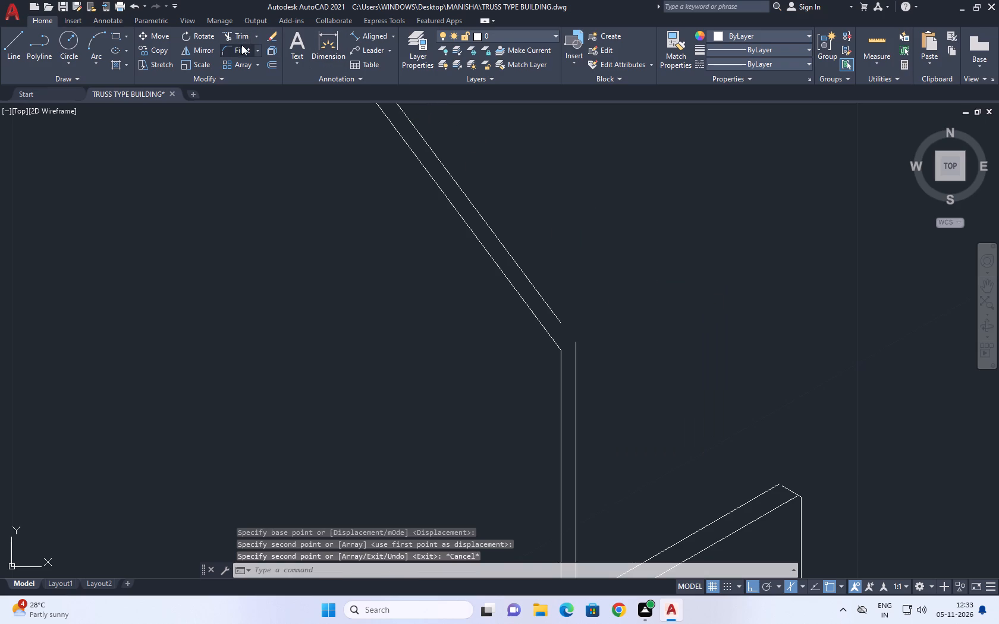
{"action": "left_click", "coordinate": [559, 320]}
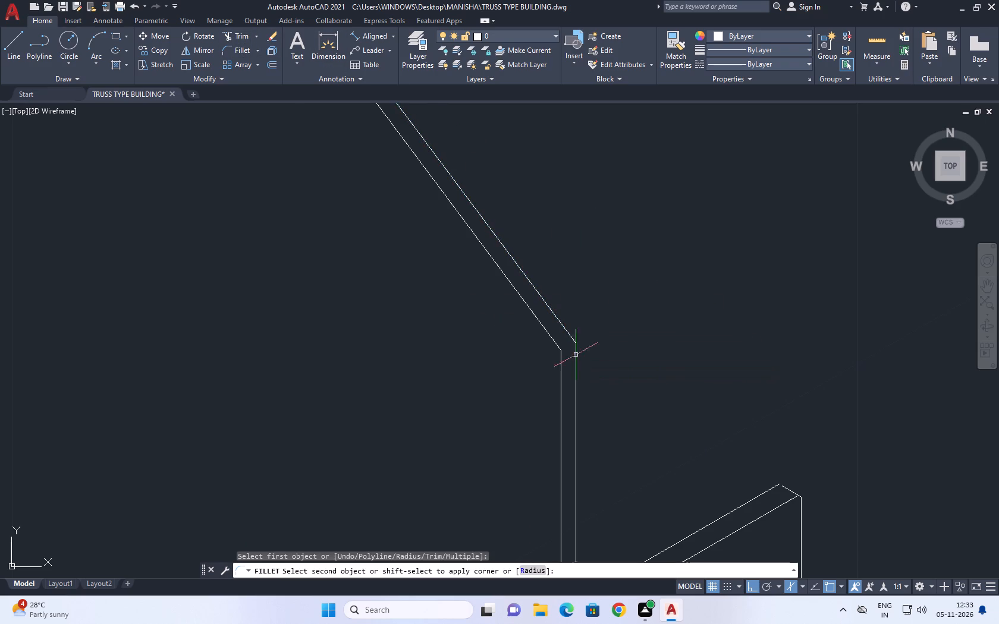
{"action": "left_click", "coordinate": [576, 355]}
Stretch the short inner line parallel to the ridge from its lower end to just past the front gable's inner apex.
{"action": "scroll", "coordinate": [629, 338], "scroll_direction": "down", "scroll_amount": 3}
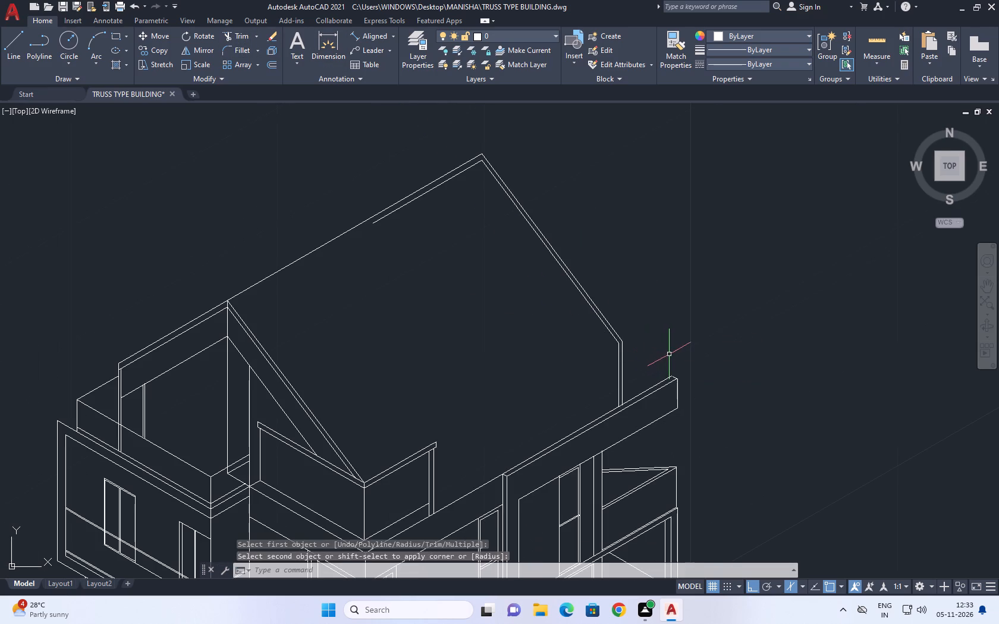
{"action": "middle_click_drag", "start_coordinate": [457, 289], "coordinate": [499, 316]}
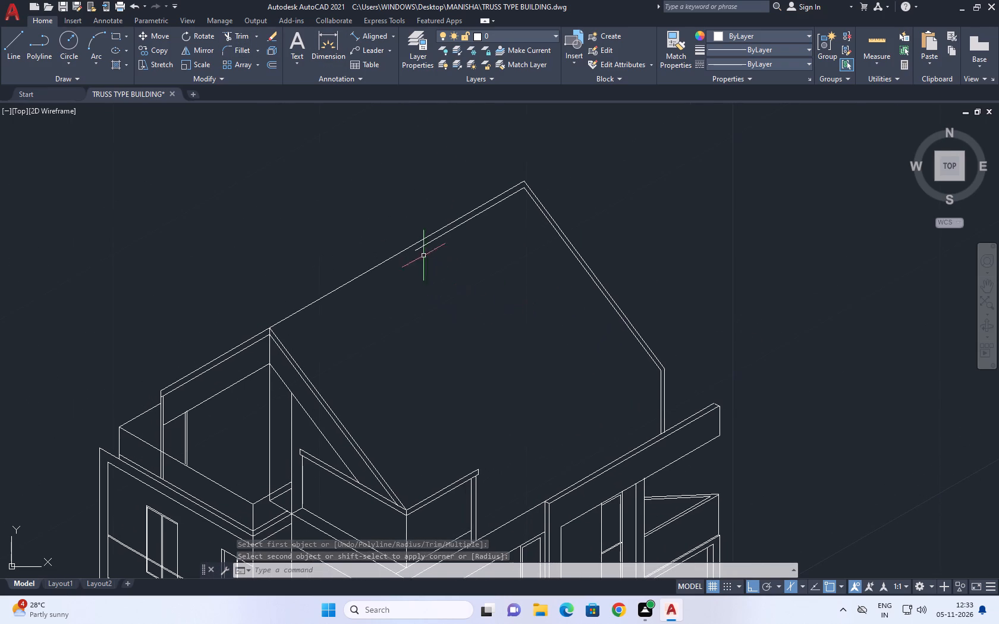
{"action": "scroll", "coordinate": [415, 250], "scroll_direction": "up", "scroll_amount": 2}
{"action": "left_click", "coordinate": [419, 247]}
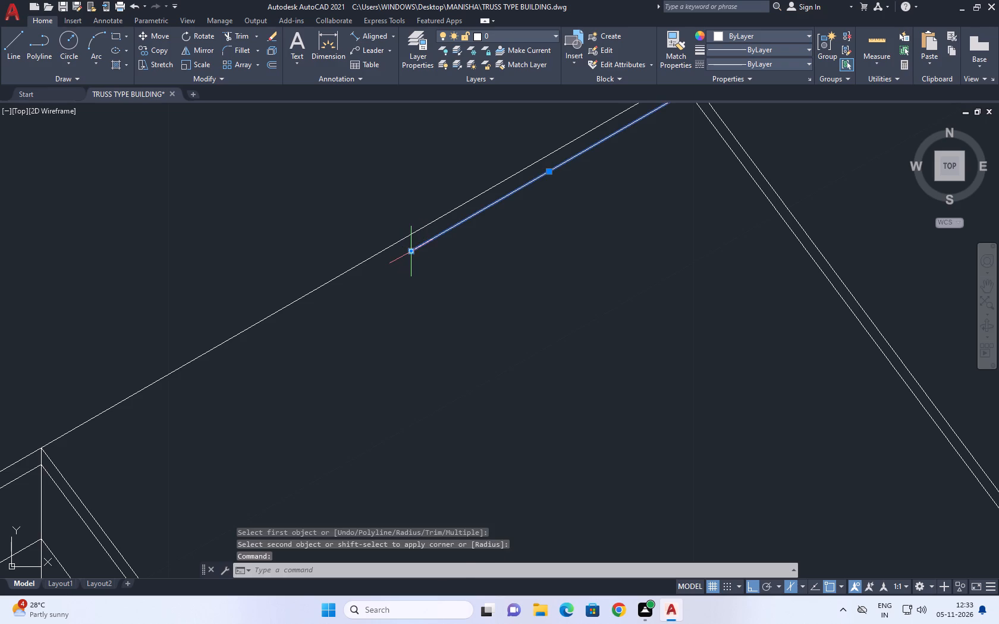
{"action": "left_click", "coordinate": [413, 253]}
{"action": "scroll", "coordinate": [409, 254], "scroll_direction": "down", "scroll_amount": 1}
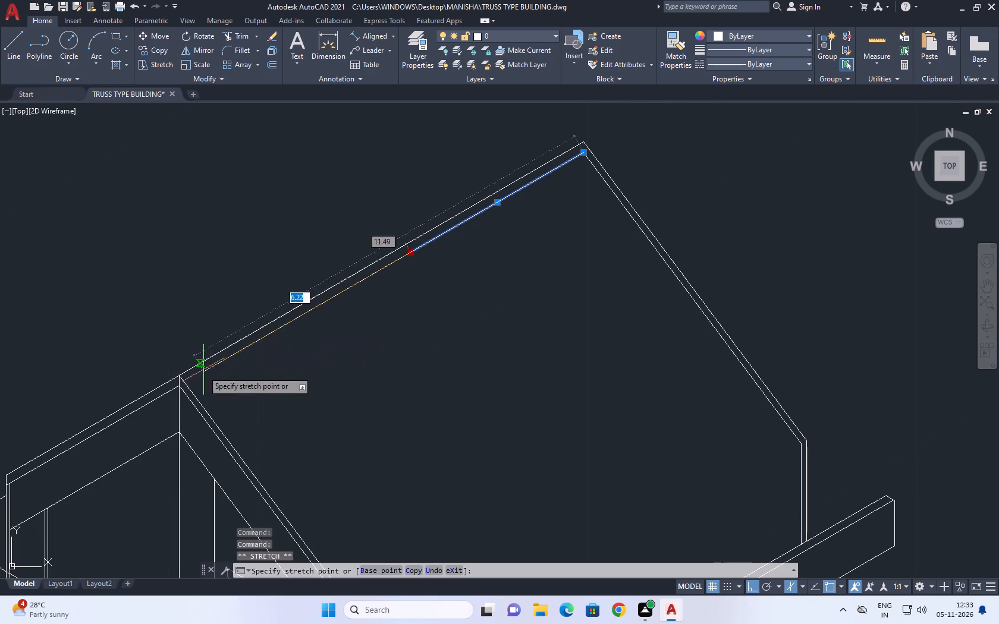
{"action": "scroll", "coordinate": [195, 374], "scroll_direction": "up", "scroll_amount": 5}
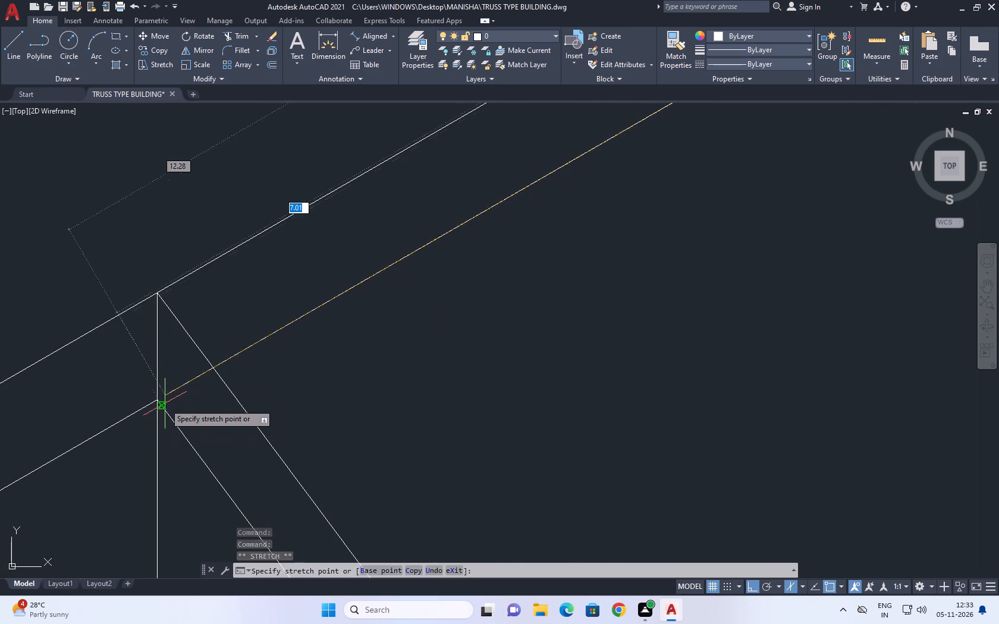
{"action": "middle_click_drag", "start_coordinate": [177, 389], "coordinate": [269, 312]}
{"action": "left_click", "coordinate": [185, 357]}
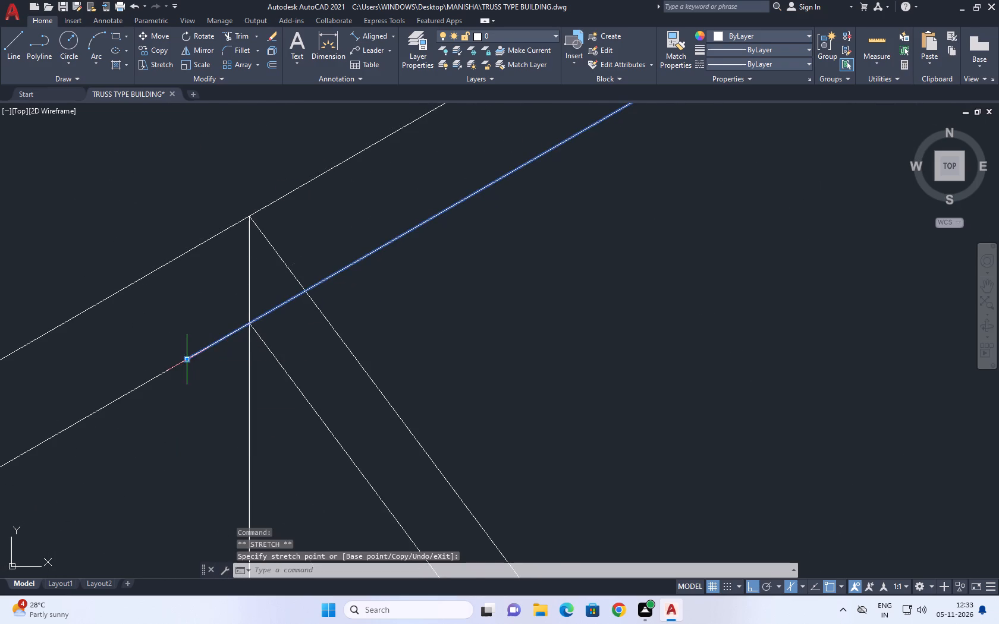
{"action": "right_click", "coordinate": [429, 294]}
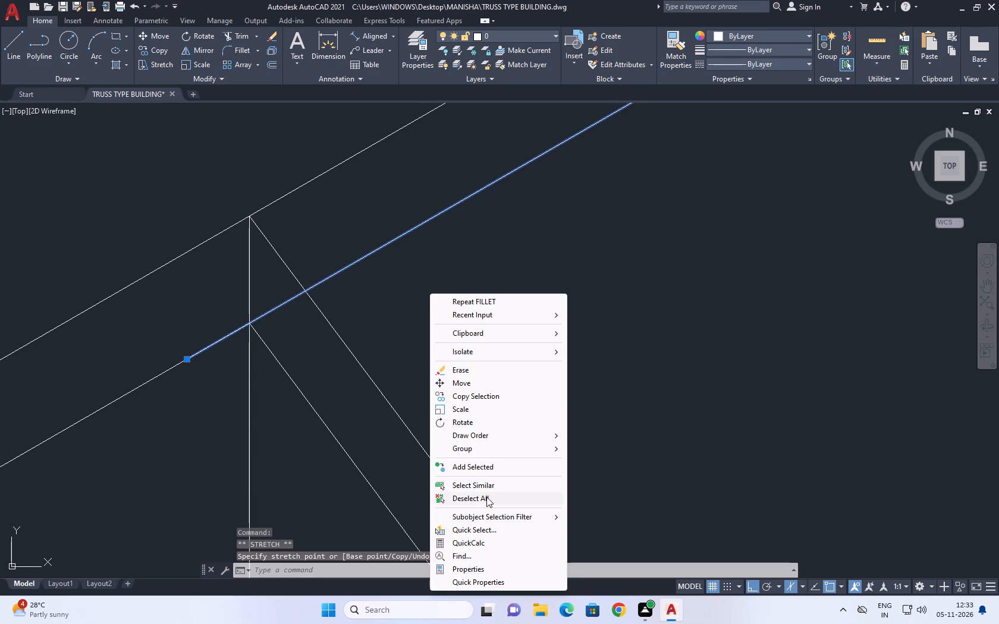
{"action": "left_click", "coordinate": [486, 497]}
Trim the inner ridge line where it crosses between the front gable's two sloping edges.
{"action": "scroll", "coordinate": [395, 323], "scroll_direction": "down", "scroll_amount": 1}
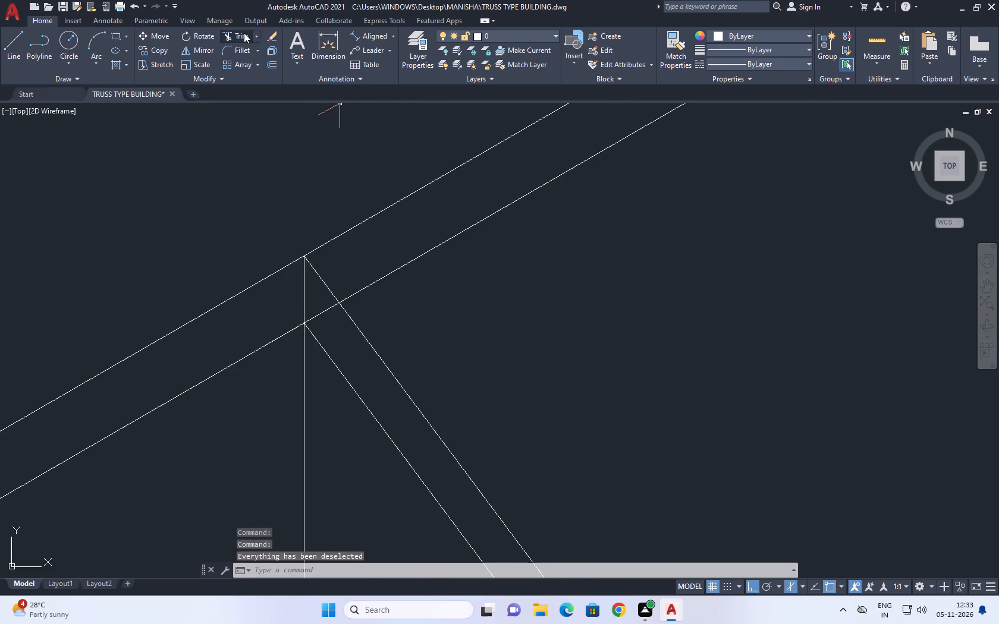
{"action": "left_click", "coordinate": [244, 33]}
{"action": "left_click", "coordinate": [331, 310]}
{"action": "scroll", "coordinate": [376, 302], "scroll_direction": "down", "scroll_amount": 2}
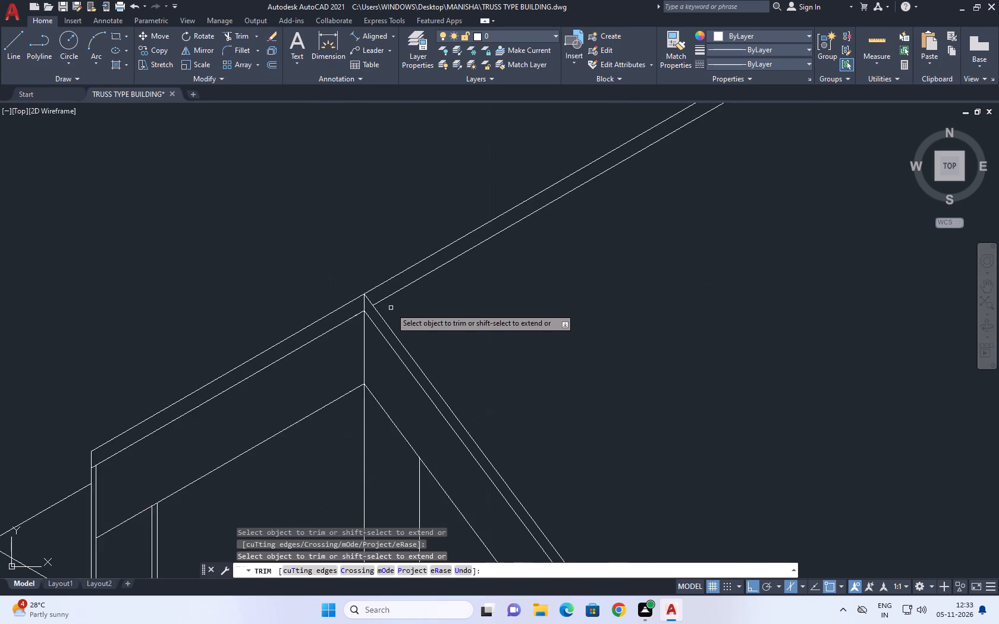
{"action": "scroll", "coordinate": [391, 308], "scroll_direction": "down", "scroll_amount": 3}
{"action": "right_click", "coordinate": [530, 278]}
{"action": "left_click", "coordinate": [561, 297]}
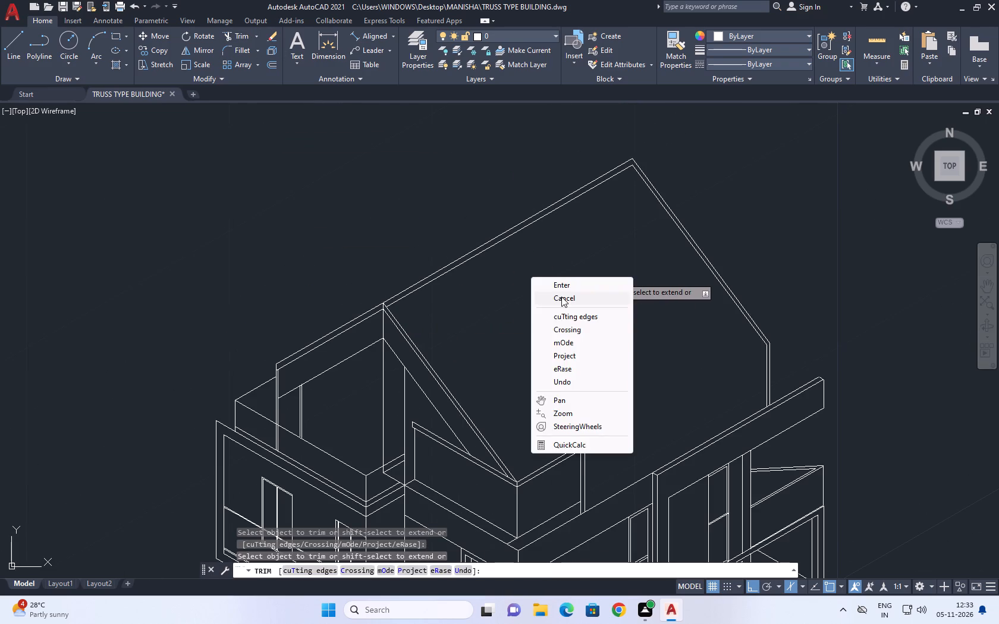
Stretch the inner ridge line's upper end past the outer sloping edge of the rear gable.
{"action": "middle_click_drag", "start_coordinate": [652, 180], "coordinate": [609, 226]}
{"action": "scroll", "coordinate": [539, 169], "scroll_direction": "up", "scroll_amount": 3}
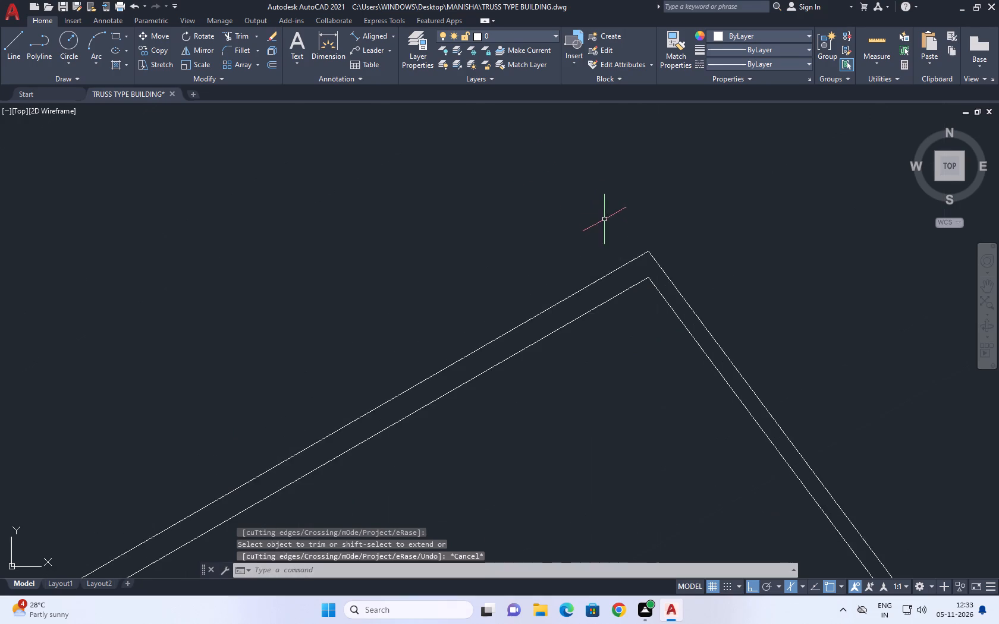
{"action": "scroll", "coordinate": [653, 289], "scroll_direction": "up", "scroll_amount": 1}
{"action": "scroll", "coordinate": [606, 276], "scroll_direction": "up", "scroll_amount": 1}
{"action": "left_click_drag", "start_coordinate": [669, 298], "coordinate": [611, 265]}
{"action": "left_click", "coordinate": [591, 253]}
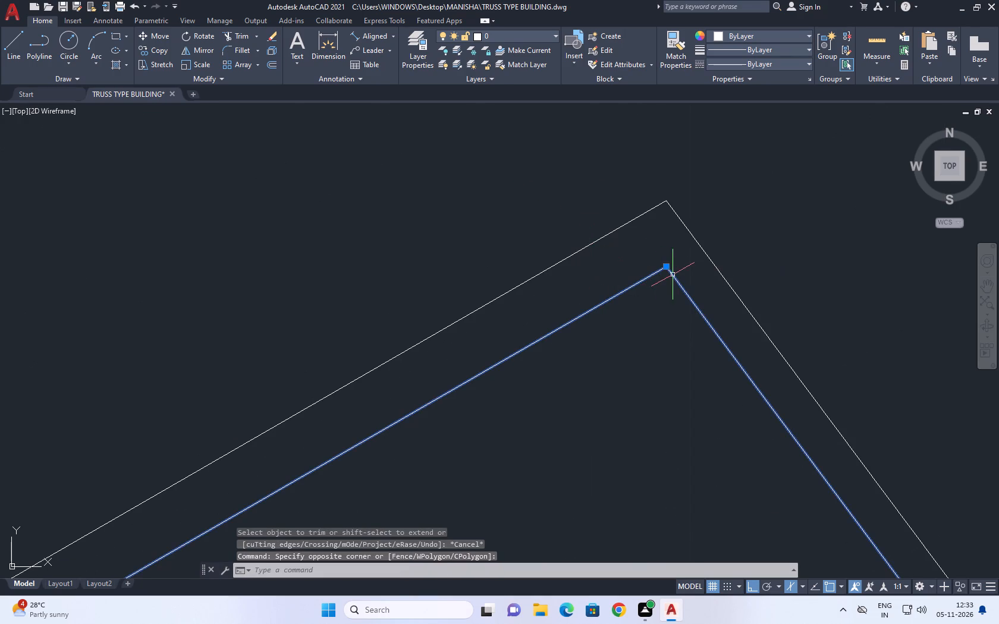
{"action": "right_click", "coordinate": [555, 161]}
{"action": "left_click", "coordinate": [627, 348]}
{"action": "left_click_drag", "start_coordinate": [614, 333], "coordinate": [604, 318]}
{"action": "left_click_drag", "start_coordinate": [581, 295], "coordinate": [568, 290]}
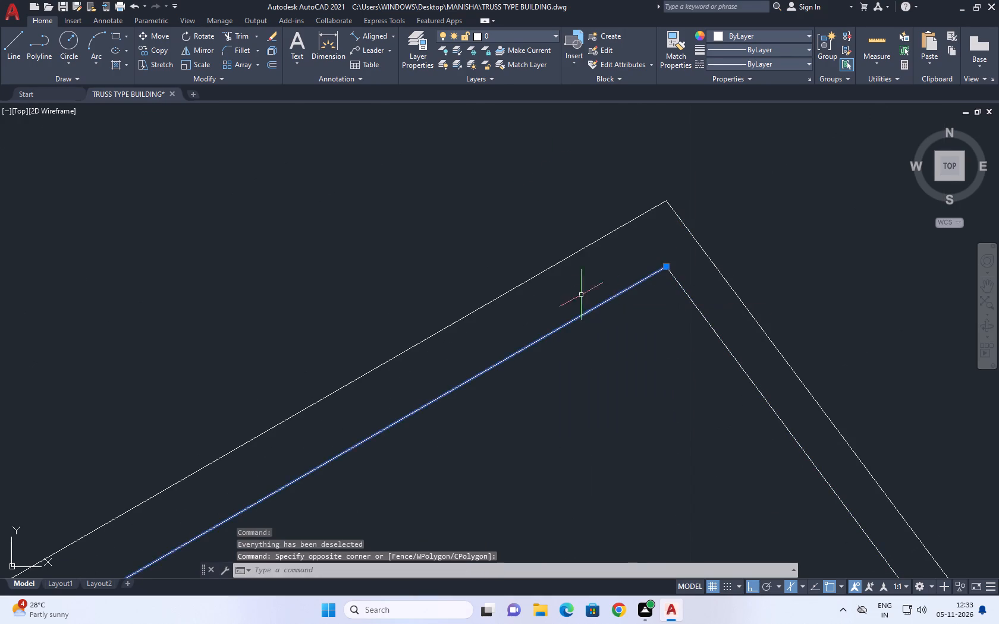
{"action": "left_click_drag", "start_coordinate": [568, 290], "coordinate": [564, 289]}
{"action": "scroll", "coordinate": [691, 292], "scroll_direction": "up", "scroll_amount": 1}
{"action": "middle_click_drag", "start_coordinate": [689, 294], "coordinate": [551, 323]}
{"action": "left_click", "coordinate": [512, 279]}
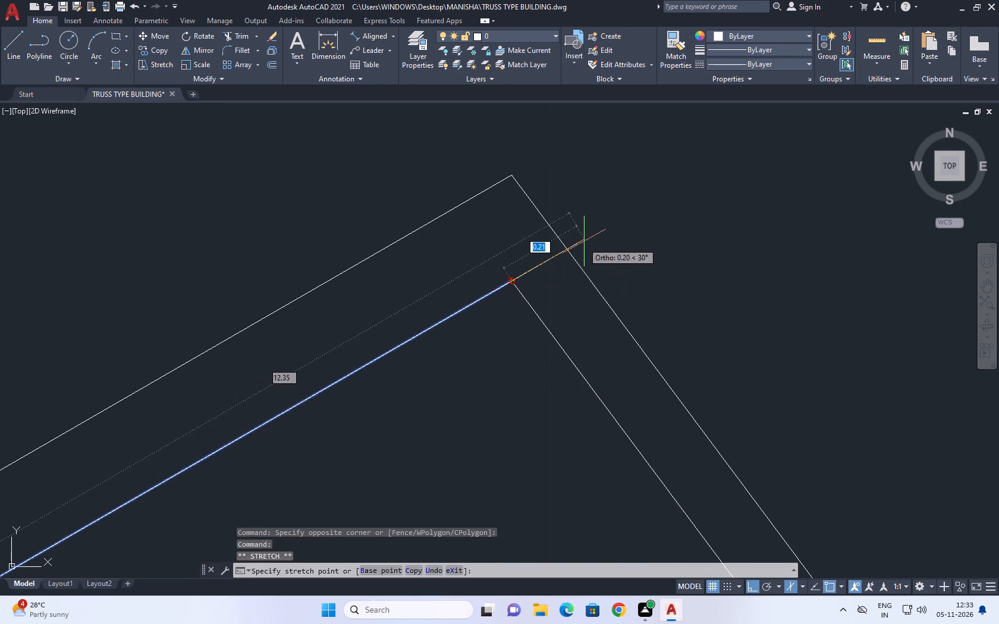
{"action": "left_click", "coordinate": [590, 230]}
{"action": "right_click", "coordinate": [651, 175]}
{"action": "left_click", "coordinate": [697, 375]}
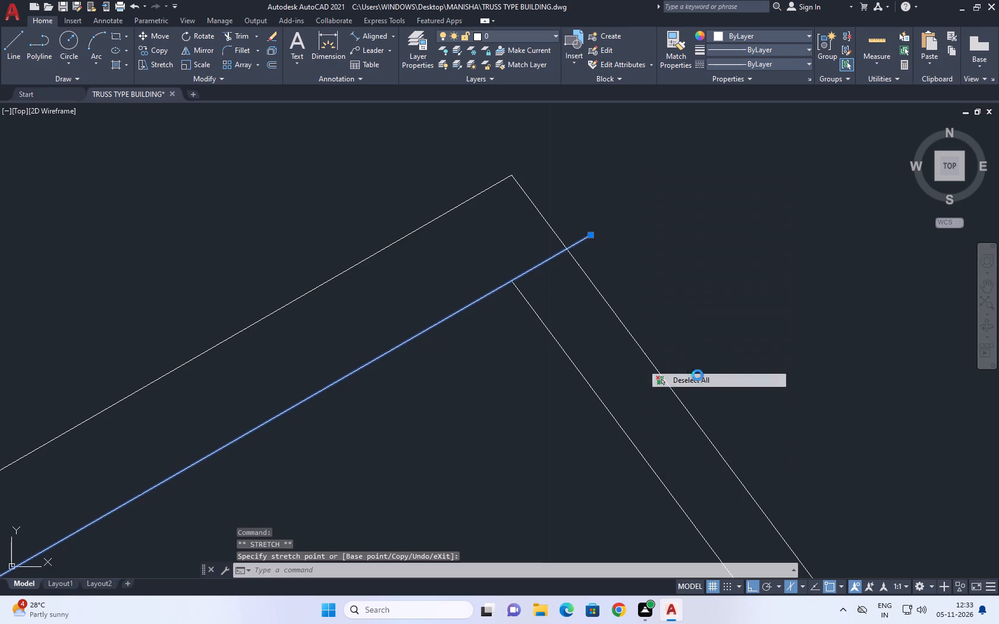
Trim the inner ridge line's excess beyond the outer sloping edge of the rear gable.
{"action": "left_click", "coordinate": [234, 35]}
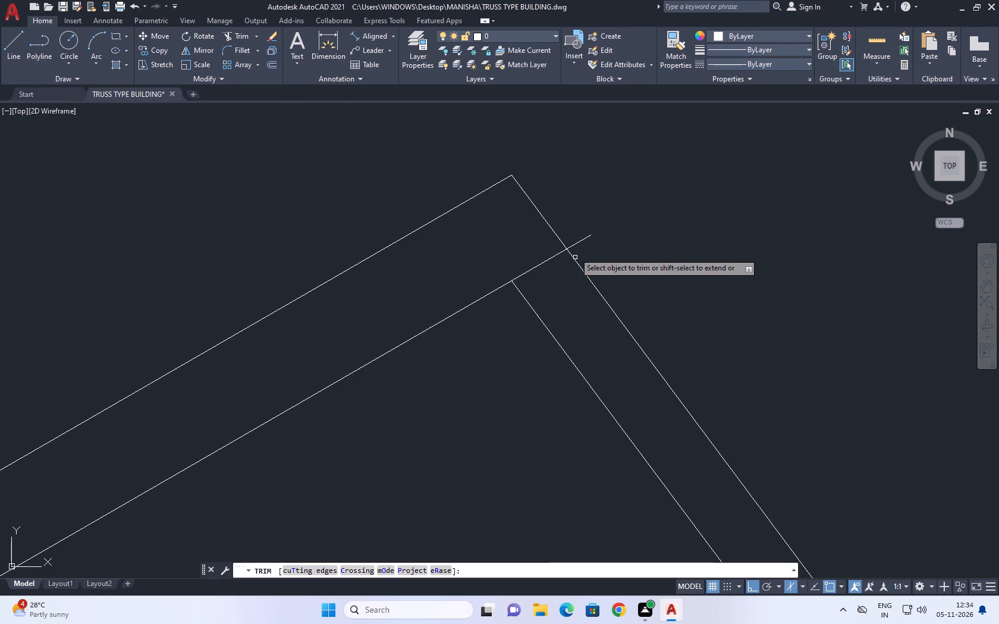
{"action": "left_click", "coordinate": [578, 239]}
{"action": "left_click", "coordinate": [601, 256]}
{"action": "right_click", "coordinate": [588, 228]}
{"action": "left_click", "coordinate": [634, 253]}
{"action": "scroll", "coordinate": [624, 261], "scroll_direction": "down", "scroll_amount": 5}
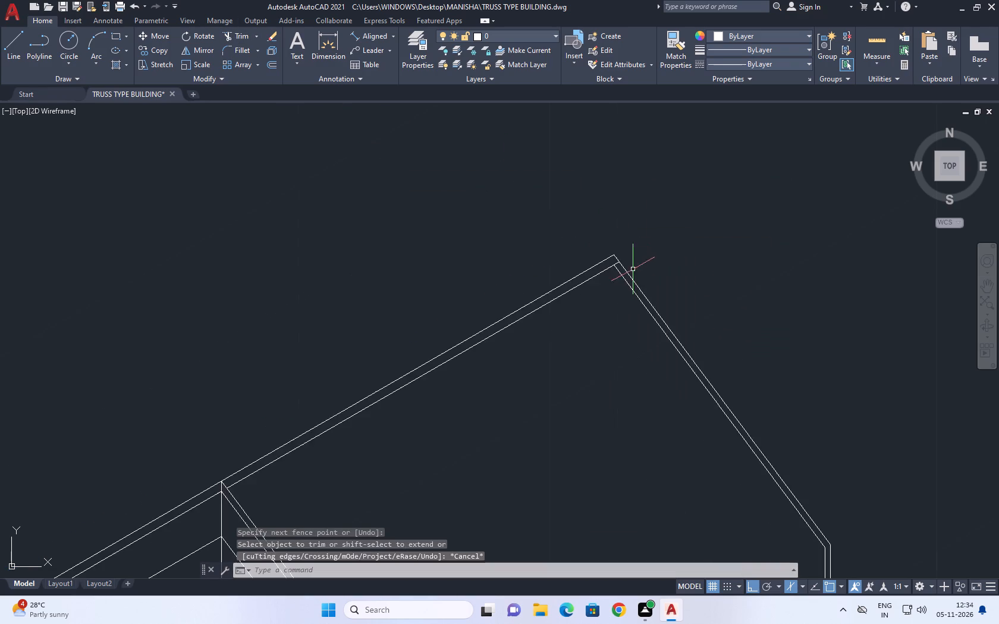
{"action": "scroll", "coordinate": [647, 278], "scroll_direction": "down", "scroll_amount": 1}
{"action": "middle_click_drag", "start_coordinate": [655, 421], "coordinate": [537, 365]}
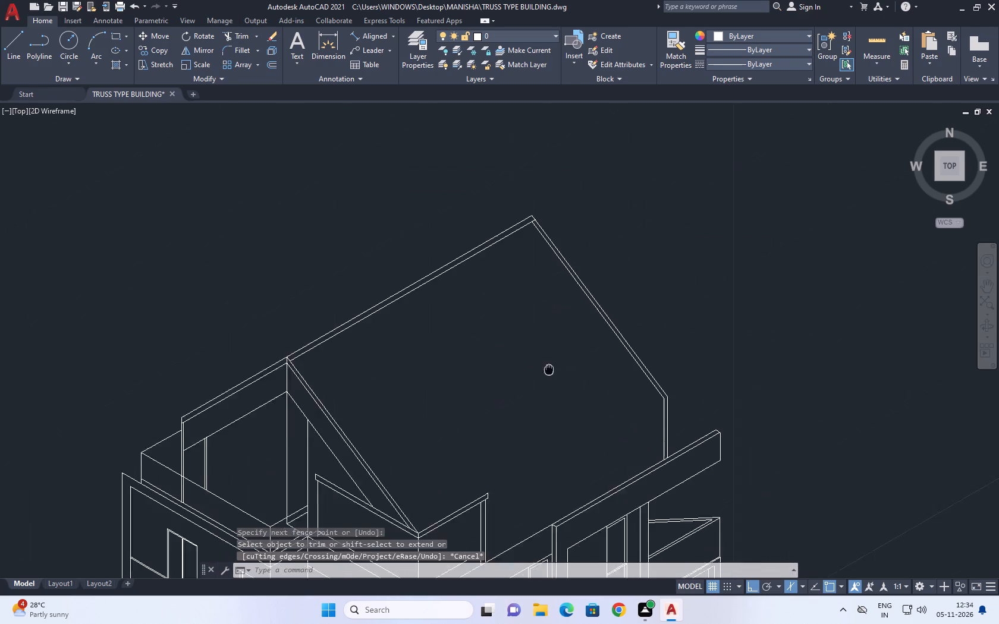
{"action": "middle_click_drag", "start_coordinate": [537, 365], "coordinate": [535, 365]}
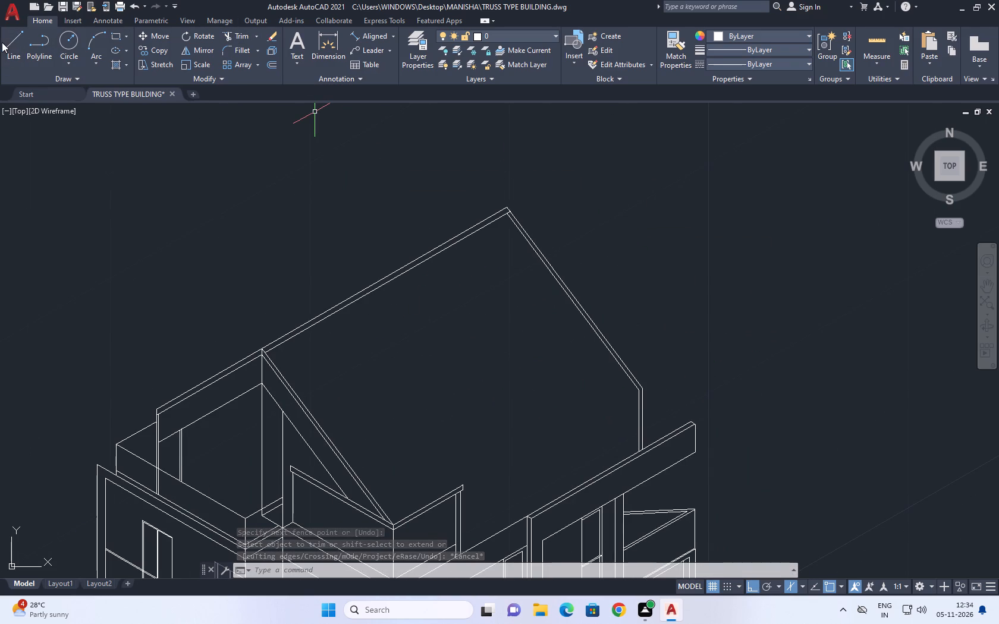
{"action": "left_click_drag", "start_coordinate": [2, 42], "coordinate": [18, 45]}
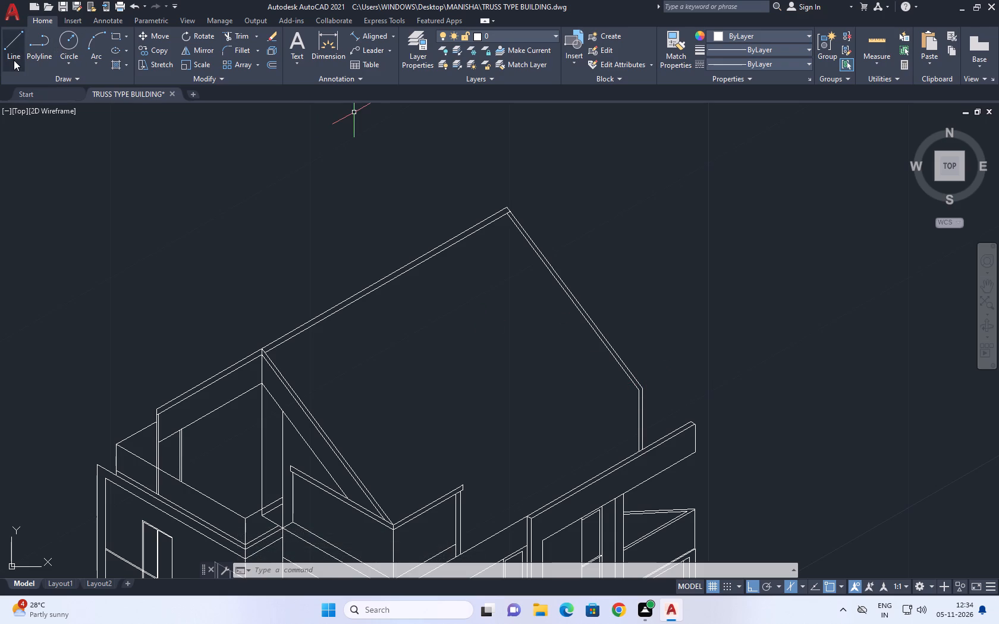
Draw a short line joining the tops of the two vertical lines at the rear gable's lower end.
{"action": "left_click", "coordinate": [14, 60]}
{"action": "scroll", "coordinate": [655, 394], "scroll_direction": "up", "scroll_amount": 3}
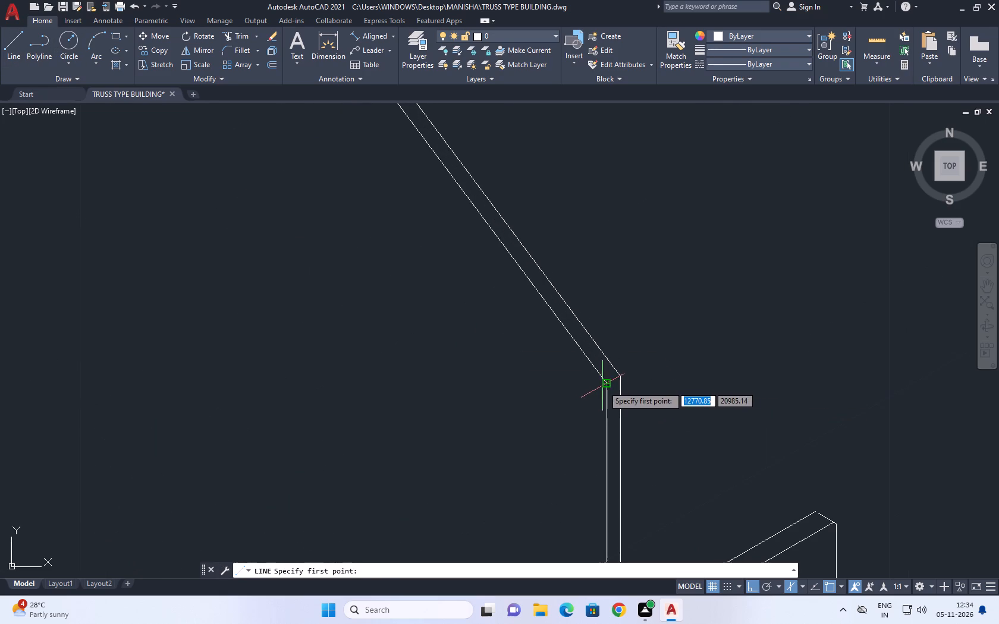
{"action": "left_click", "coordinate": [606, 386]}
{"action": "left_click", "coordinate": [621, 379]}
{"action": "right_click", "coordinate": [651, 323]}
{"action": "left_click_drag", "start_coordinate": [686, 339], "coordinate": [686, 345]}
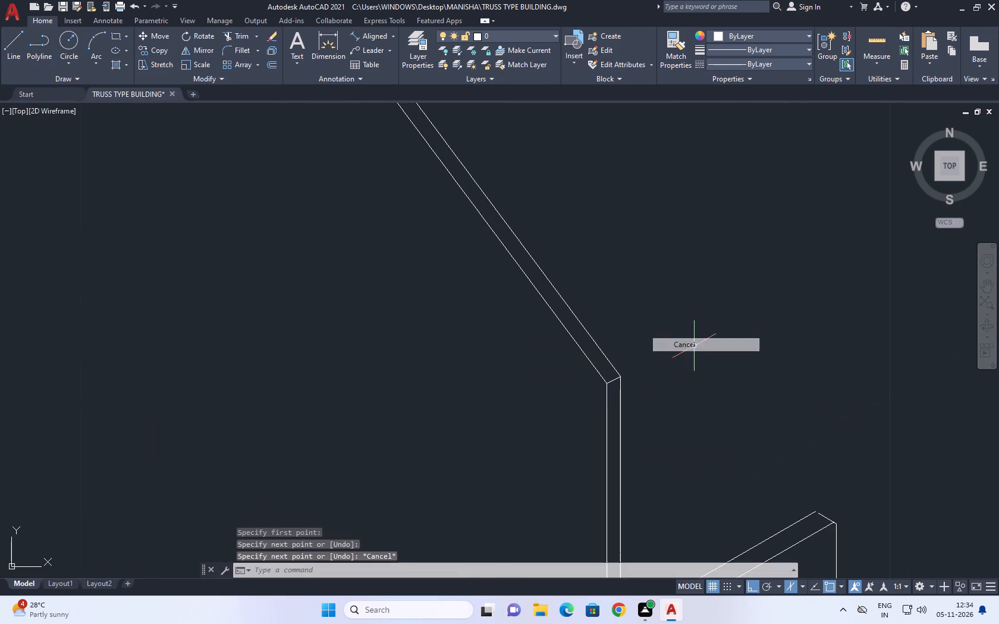
Examine the roof outline, from the front gable apex along the ridge to the rear gable and the walls below.
{"action": "scroll", "coordinate": [697, 341], "scroll_direction": "down", "scroll_amount": 4}
{"action": "middle_click_drag", "start_coordinate": [550, 276], "coordinate": [563, 283]}
{"action": "scroll", "coordinate": [464, 340], "scroll_direction": "up", "scroll_amount": 2}
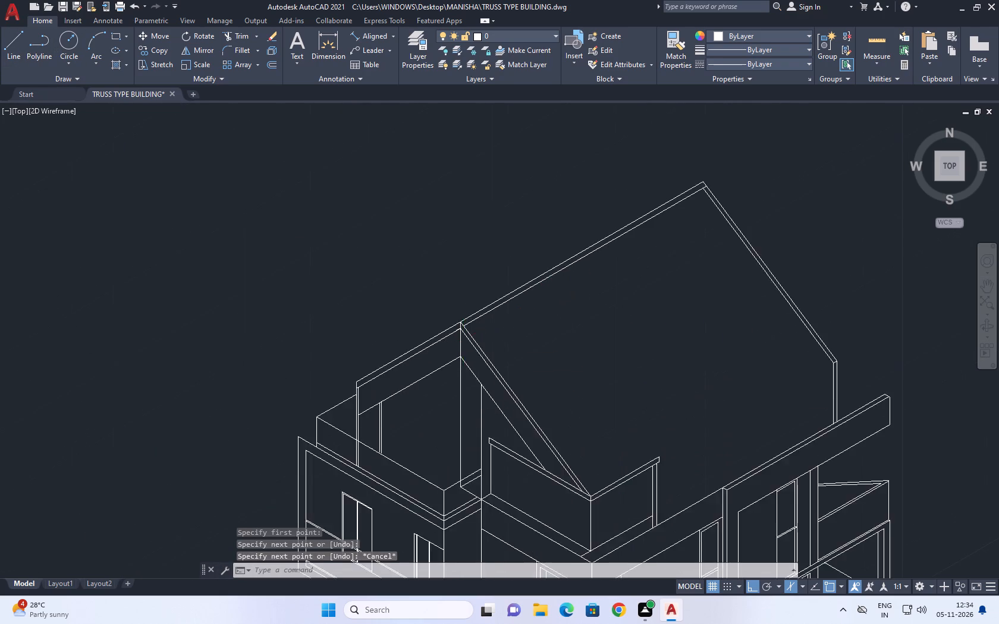
{"action": "scroll", "coordinate": [463, 340], "scroll_direction": "up", "scroll_amount": 1}
{"action": "middle_click_drag", "start_coordinate": [473, 318], "coordinate": [502, 318]}
{"action": "scroll", "coordinate": [484, 297], "scroll_direction": "up", "scroll_amount": 2}
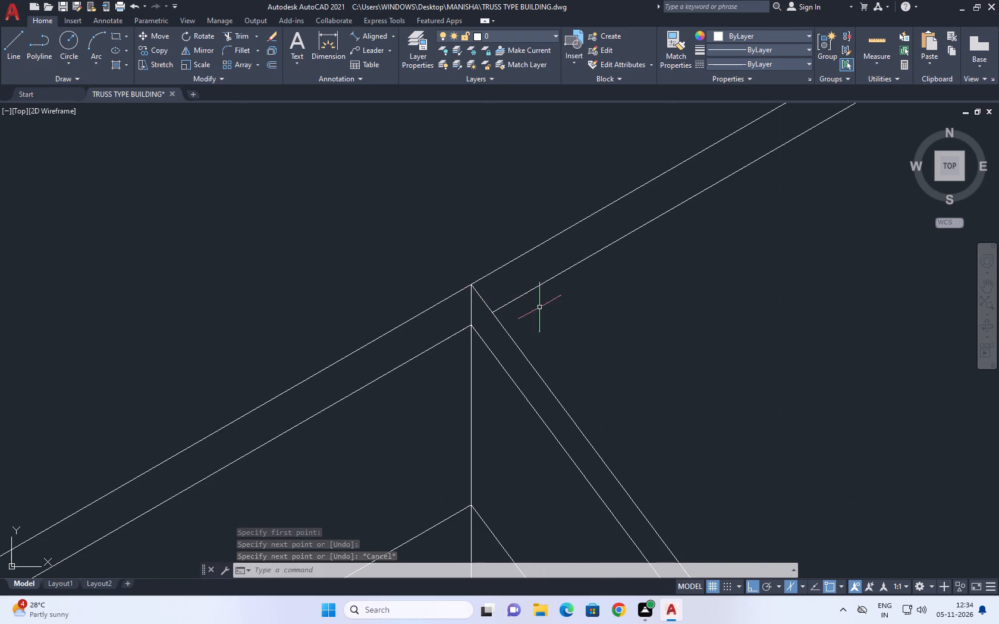
{"action": "scroll", "coordinate": [571, 311], "scroll_direction": "down", "scroll_amount": 4}
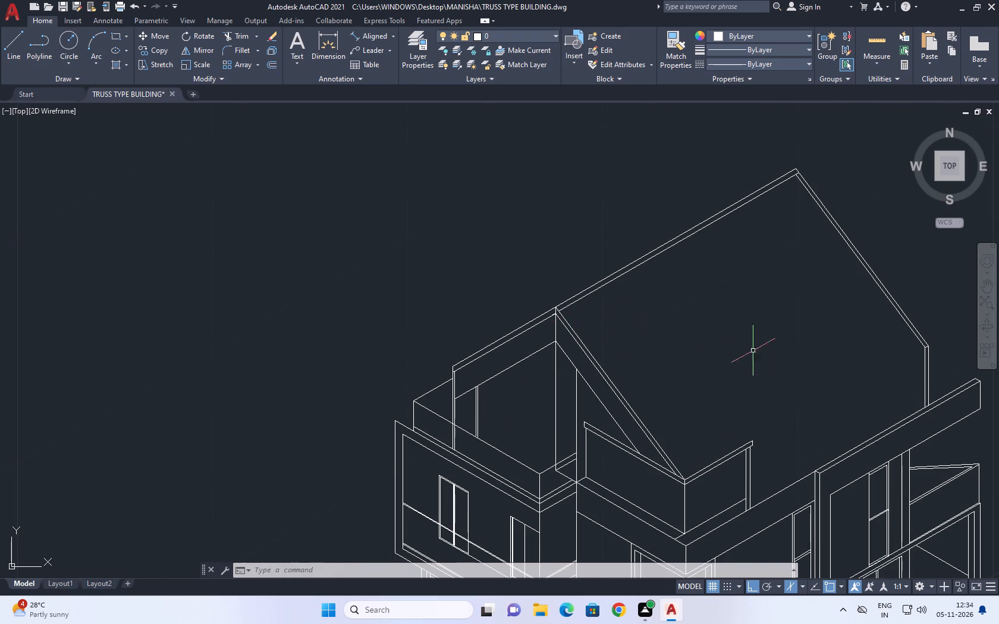
{"action": "middle_click_drag", "start_coordinate": [750, 357], "coordinate": [662, 377]}
{"action": "middle_click_drag", "start_coordinate": [735, 381], "coordinate": [651, 363]}
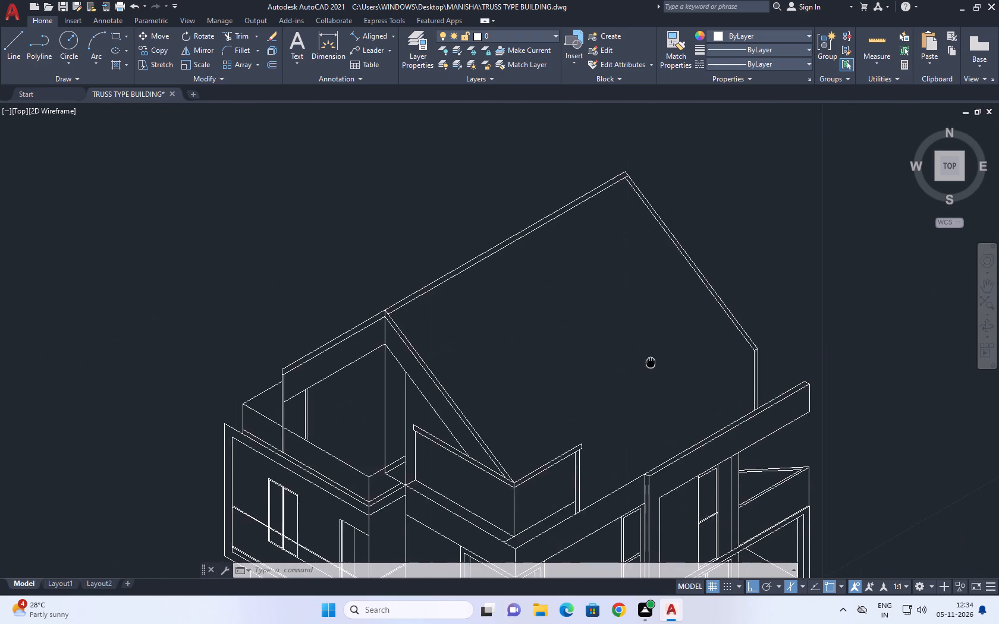
{"action": "middle_click_drag", "start_coordinate": [651, 363], "coordinate": [617, 288]}
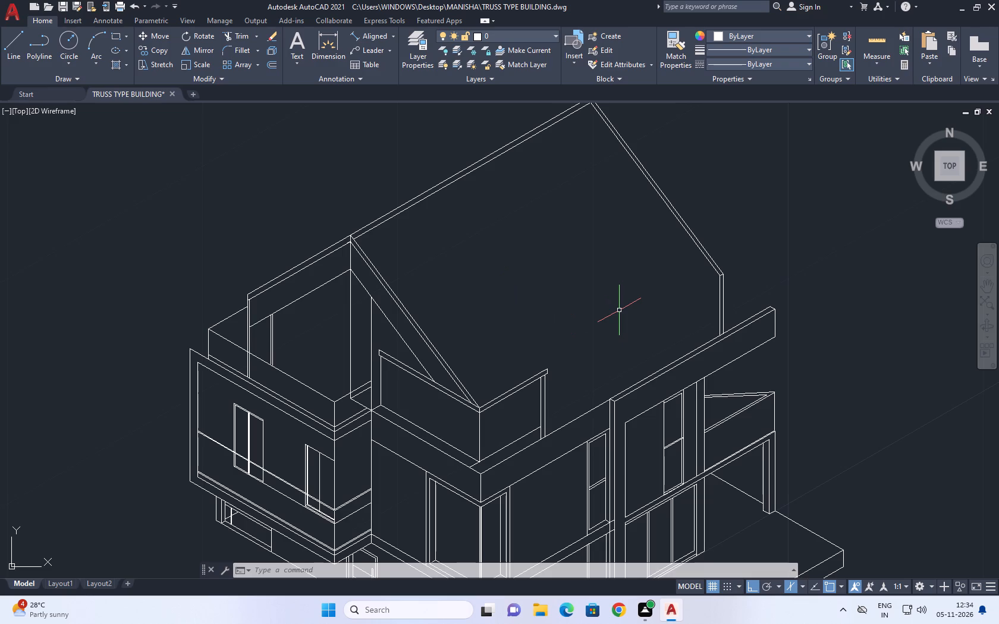
{"action": "middle_click_drag", "start_coordinate": [387, 315], "coordinate": [486, 411]}
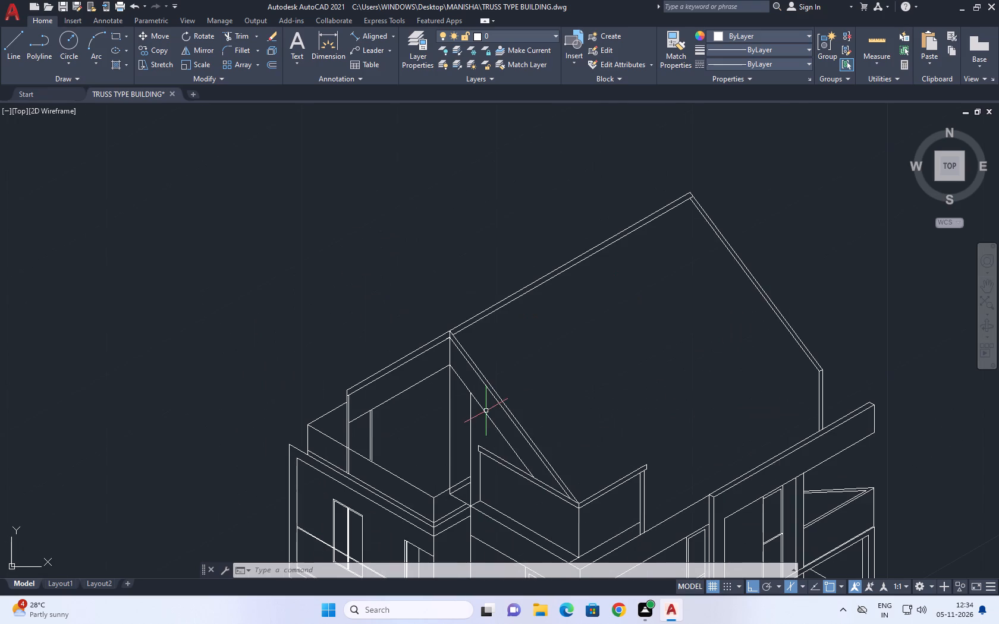
{"action": "middle_click_drag", "start_coordinate": [472, 352], "coordinate": [504, 356]}
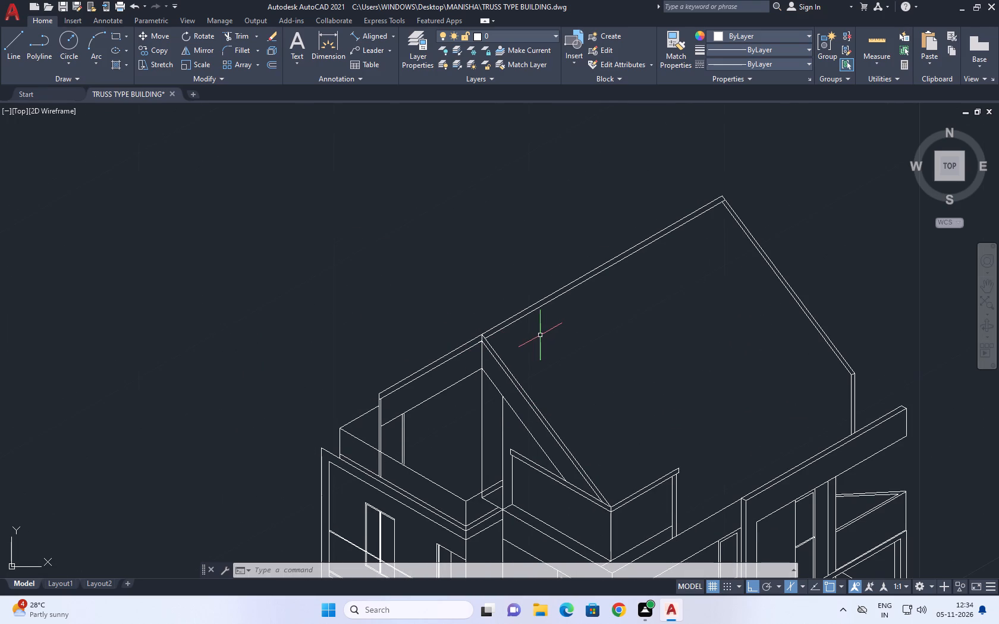
{"action": "middle_click_drag", "start_coordinate": [680, 316], "coordinate": [681, 338]}
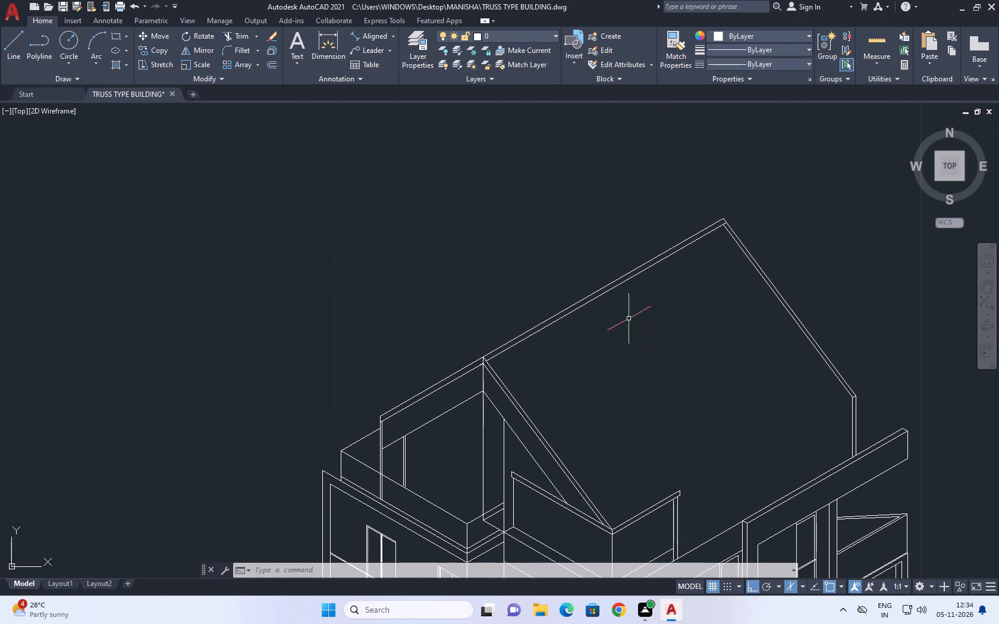
Delete the inner line parallel to the ridge and the inner sloping line of the rear gable.
{"action": "scroll", "coordinate": [568, 322], "scroll_direction": "up", "scroll_amount": 3}
{"action": "left_click", "coordinate": [551, 304]}
{"action": "left_click", "coordinate": [531, 297]}
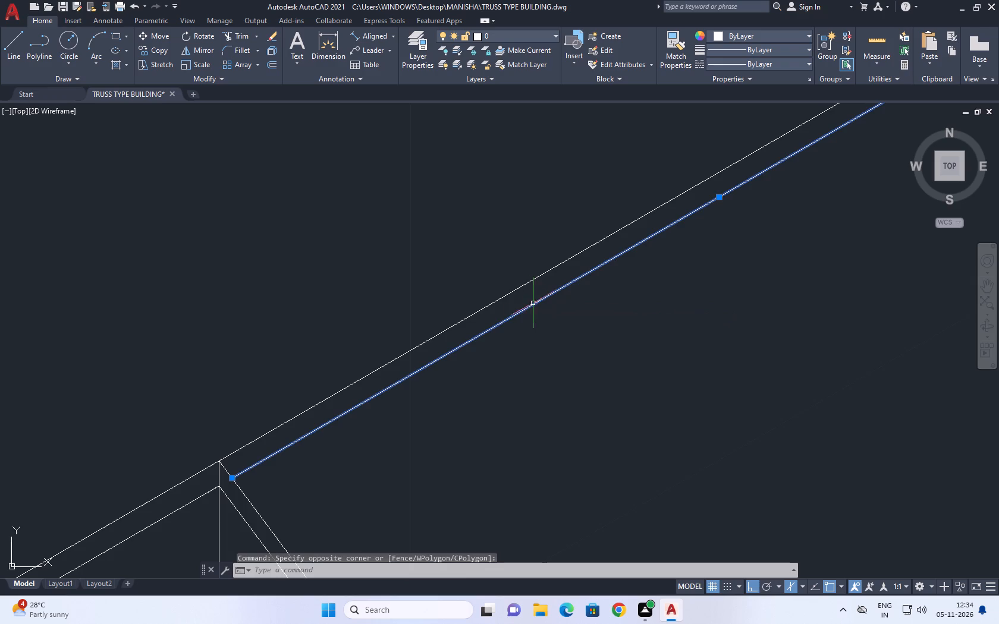
{"action": "scroll", "coordinate": [556, 302], "scroll_direction": "down", "scroll_amount": 1}
{"action": "key", "text": "Delete"}
{"action": "scroll", "coordinate": [544, 316], "scroll_direction": "down", "scroll_amount": 3}
{"action": "scroll", "coordinate": [641, 282], "scroll_direction": "up", "scroll_amount": 2}
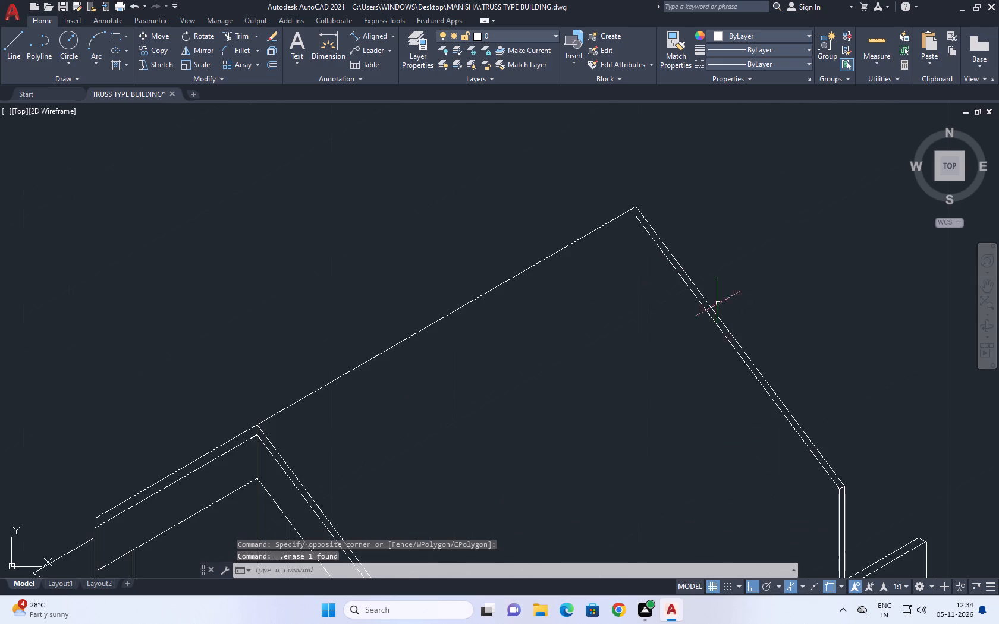
{"action": "middle_click_drag", "start_coordinate": [731, 320], "coordinate": [668, 345]}
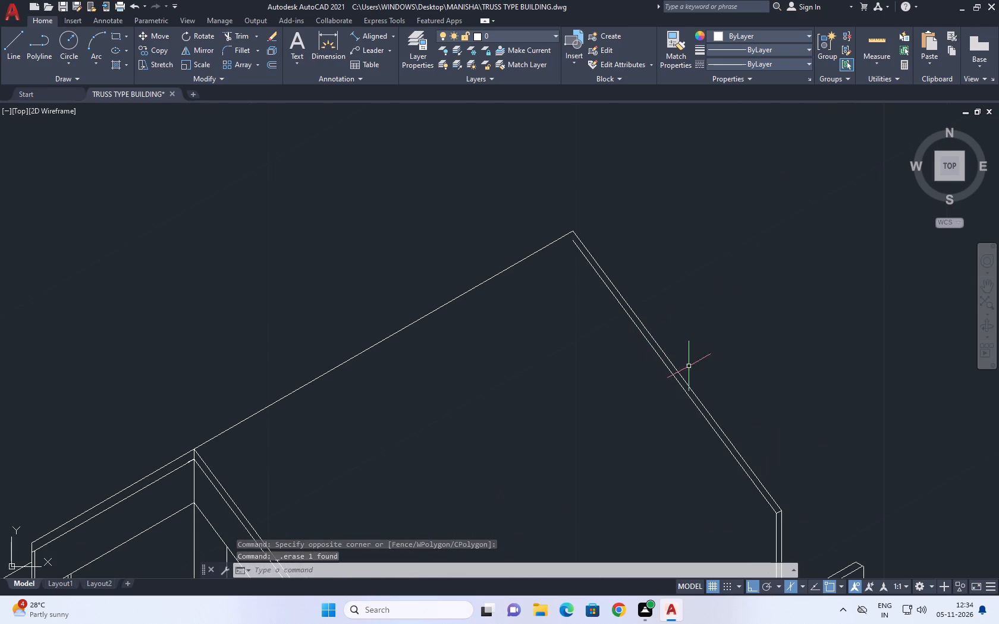
{"action": "left_click", "coordinate": [674, 381]}
{"action": "key", "text": "Delete"}
{"action": "scroll", "coordinate": [675, 361], "scroll_direction": "down", "scroll_amount": 5}
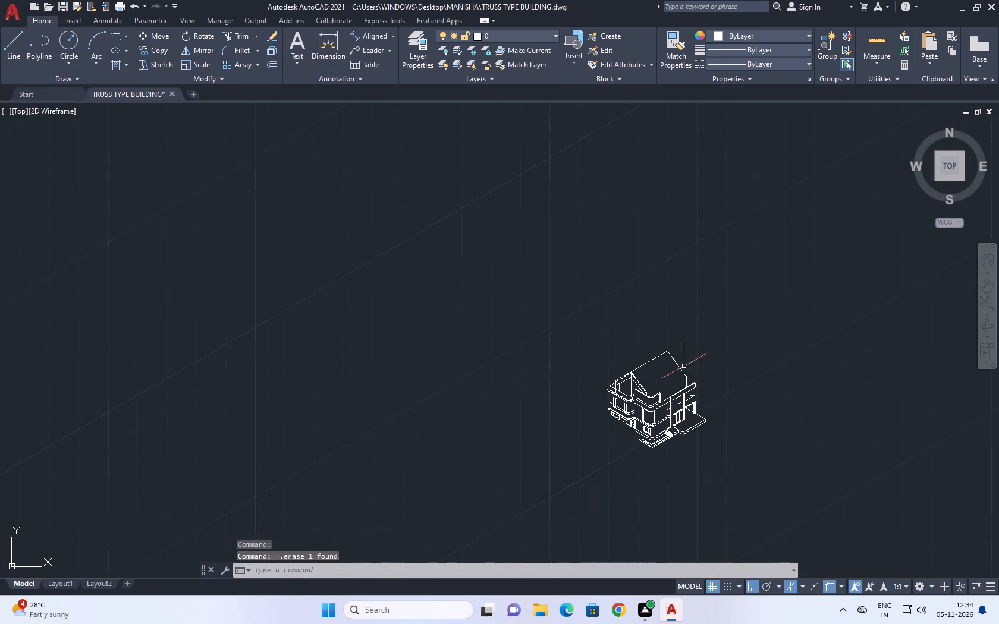
Delete the inner vertical line and the short connecting line at the rear gable's lower end.
{"action": "scroll", "coordinate": [659, 363], "scroll_direction": "up", "scroll_amount": 2}
{"action": "scroll", "coordinate": [720, 412], "scroll_direction": "up", "scroll_amount": 6}
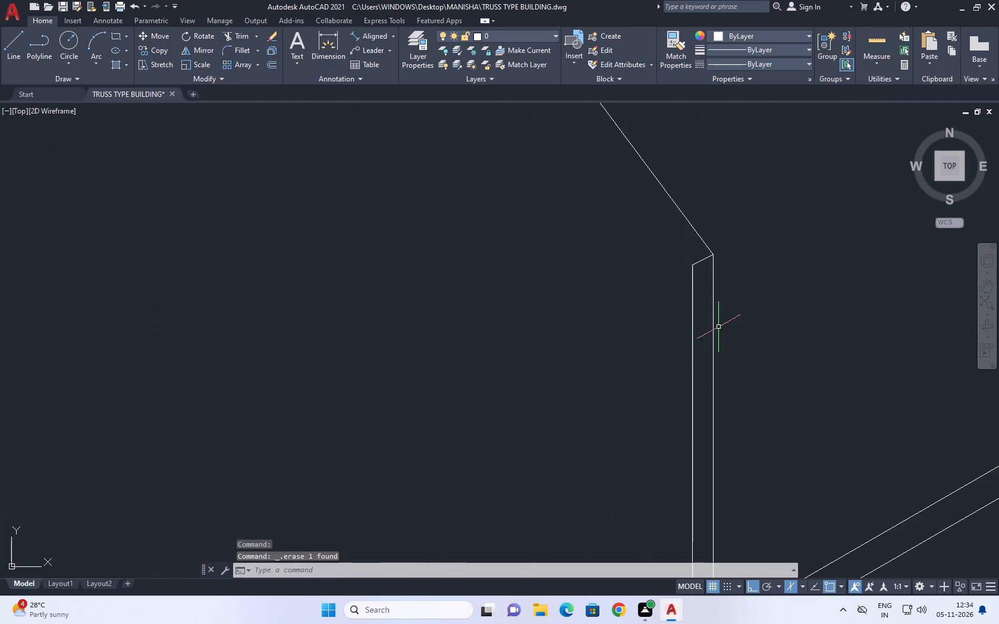
{"action": "left_click", "coordinate": [705, 317]}
{"action": "left_click", "coordinate": [661, 263]}
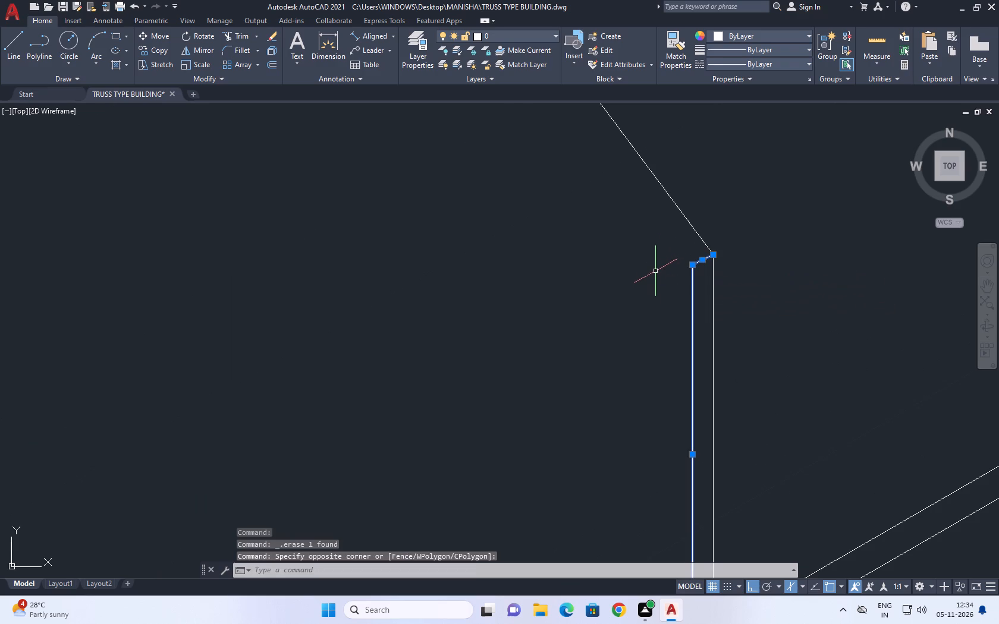
{"action": "key", "text": "Delete"}
{"action": "scroll", "coordinate": [723, 298], "scroll_direction": "down", "scroll_amount": 4}
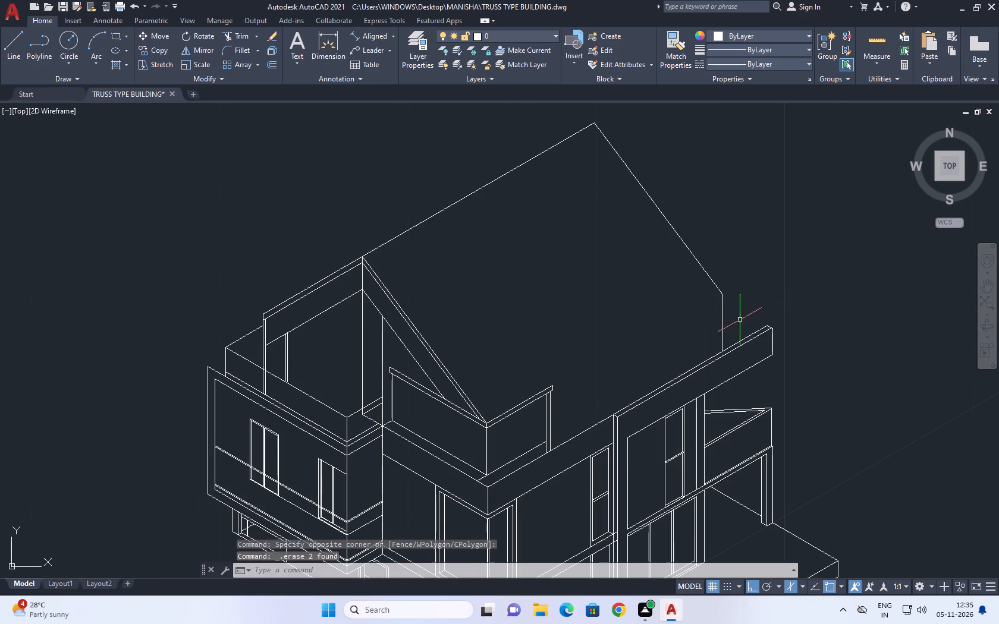
Extend the two parallel eave lines from the front gable's lower corner to the rear gable's edge.
{"action": "middle_click_drag", "start_coordinate": [731, 315], "coordinate": [752, 329]}
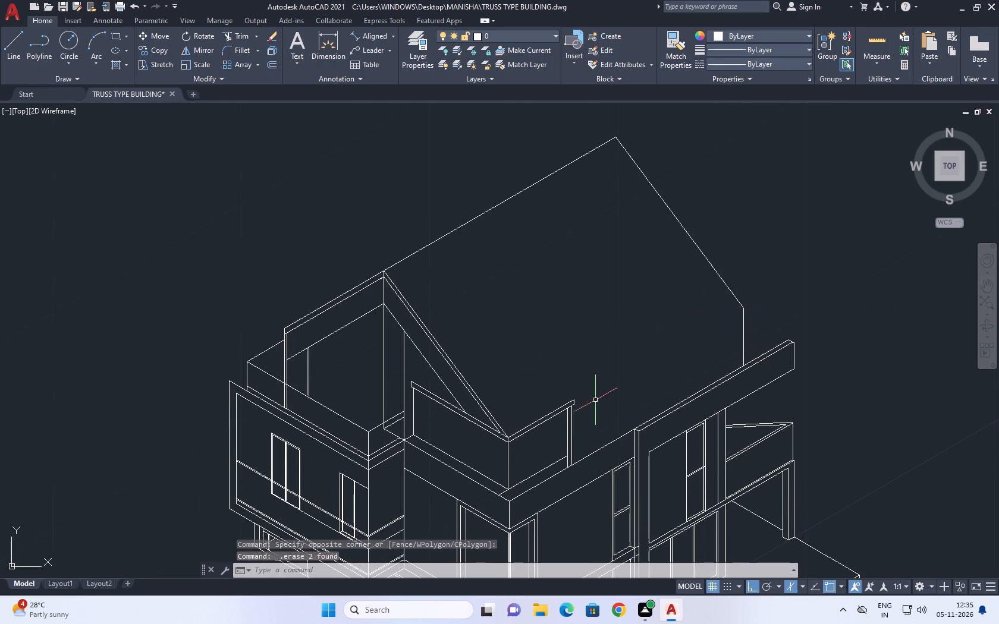
{"action": "middle_click_drag", "start_coordinate": [601, 401], "coordinate": [634, 422]}
{"action": "key", "text": "e"}
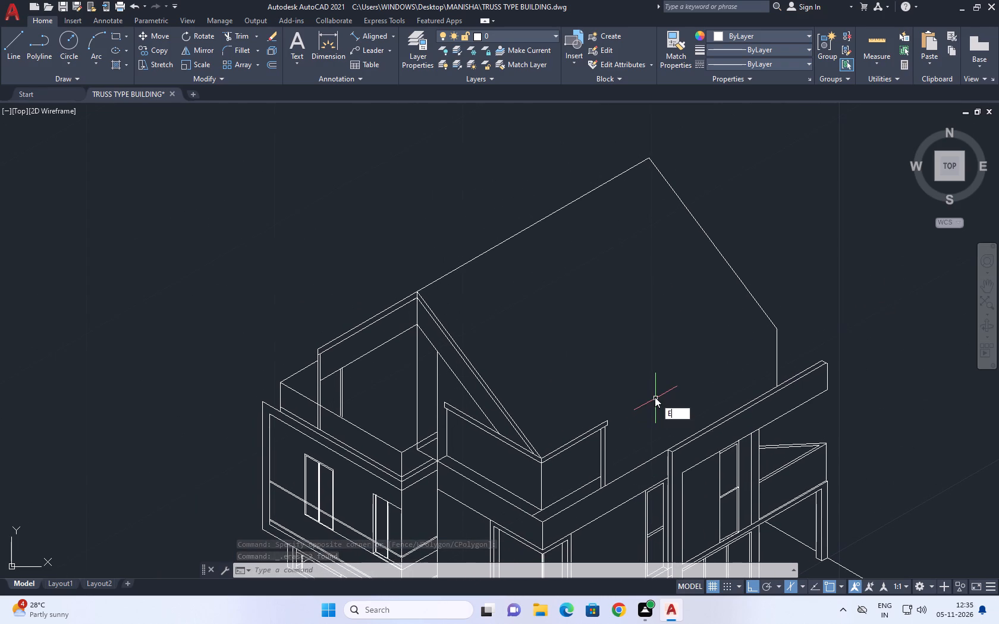
{"action": "key", "text": "x"}
{"action": "key", "text": "space"}
{"action": "left_click", "coordinate": [579, 446]}
{"action": "left_click", "coordinate": [572, 406]}
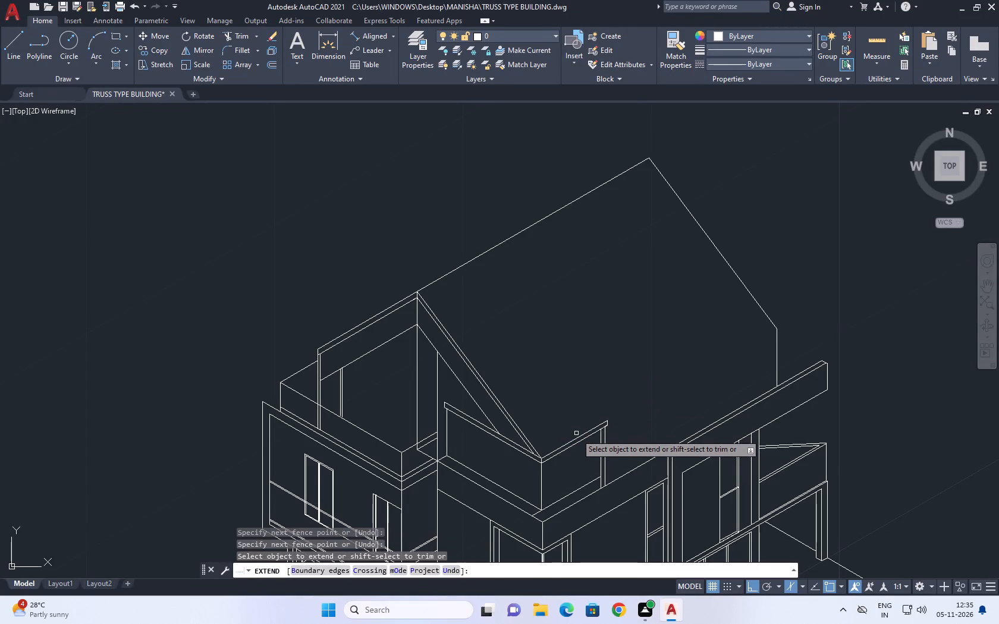
{"action": "left_click", "coordinate": [581, 444]}
{"action": "left_click", "coordinate": [583, 427]}
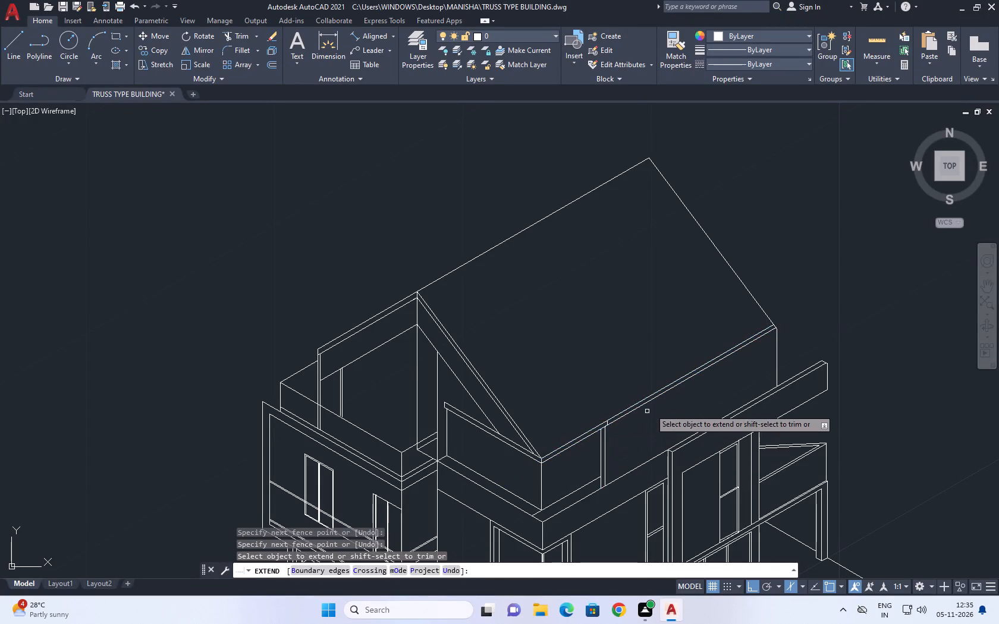
{"action": "key", "text": "Escape"}
Delete the three short leftover lines capping the old end of the eave lines above the small wall.
{"action": "middle_click_drag", "start_coordinate": [695, 369], "coordinate": [590, 339]}
{"action": "scroll", "coordinate": [582, 334], "scroll_direction": "up", "scroll_amount": 1}
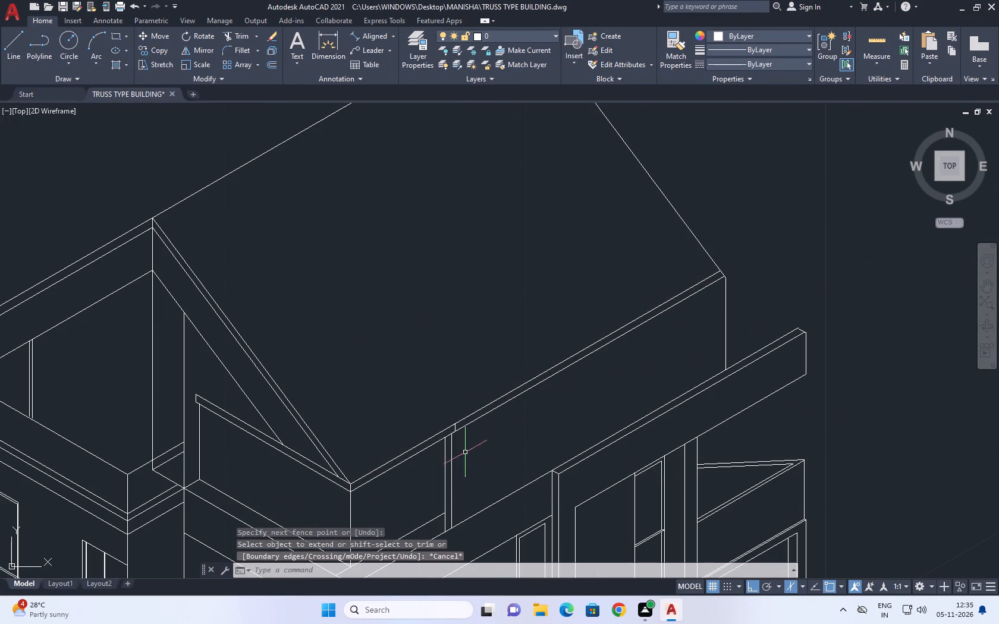
{"action": "scroll", "coordinate": [447, 450], "scroll_direction": "up", "scroll_amount": 3}
{"action": "left_click", "coordinate": [451, 317]}
{"action": "left_click_drag", "start_coordinate": [508, 408], "coordinate": [514, 418]}
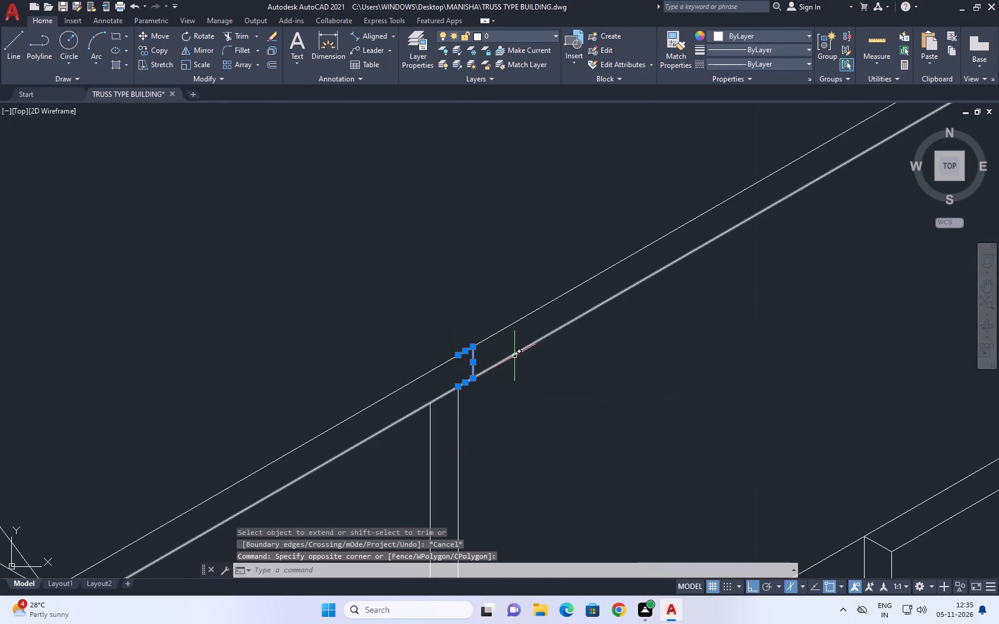
{"action": "key", "text": "Delete"}
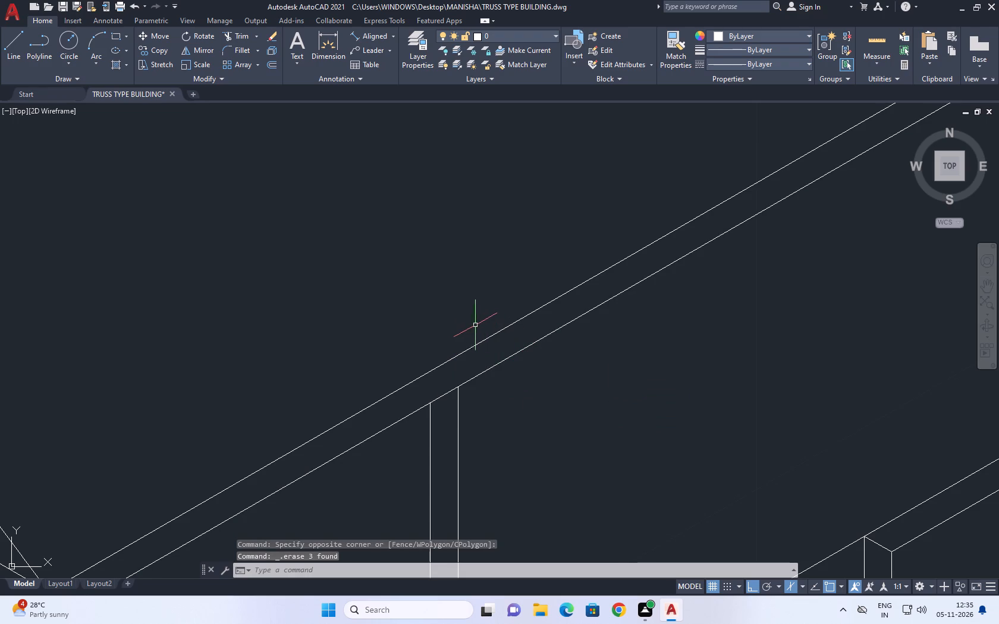
Move the vertical line below the rear gable so its top meets the end of the lower eave line.
{"action": "scroll", "coordinate": [552, 330], "scroll_direction": "down", "scroll_amount": 3}
{"action": "middle_click_drag", "start_coordinate": [752, 253], "coordinate": [730, 270]}
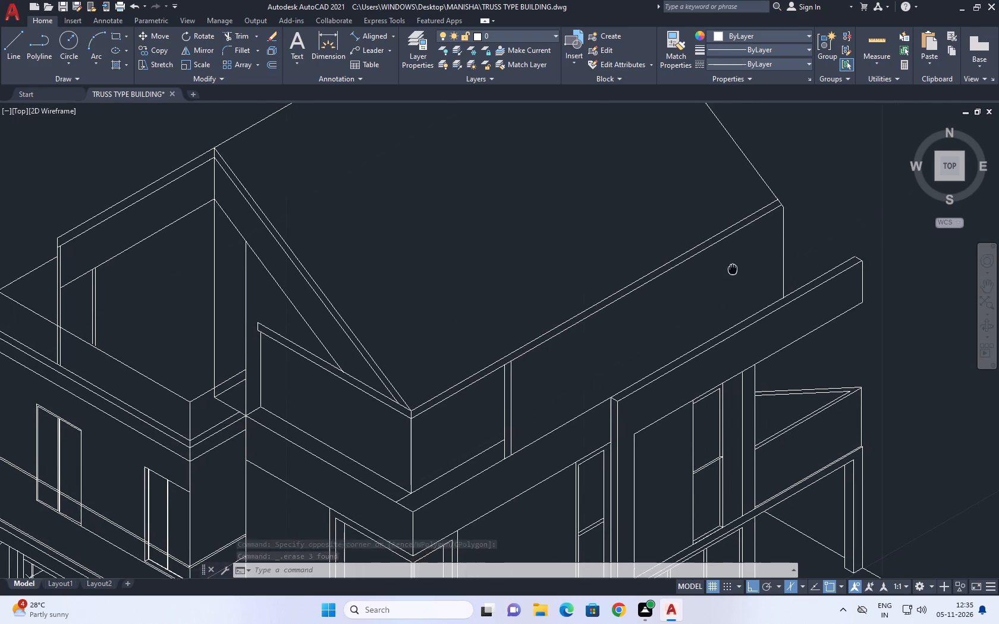
{"action": "middle_click_drag", "start_coordinate": [730, 270], "coordinate": [714, 273]}
{"action": "middle_click_drag", "start_coordinate": [790, 218], "coordinate": [801, 248]}
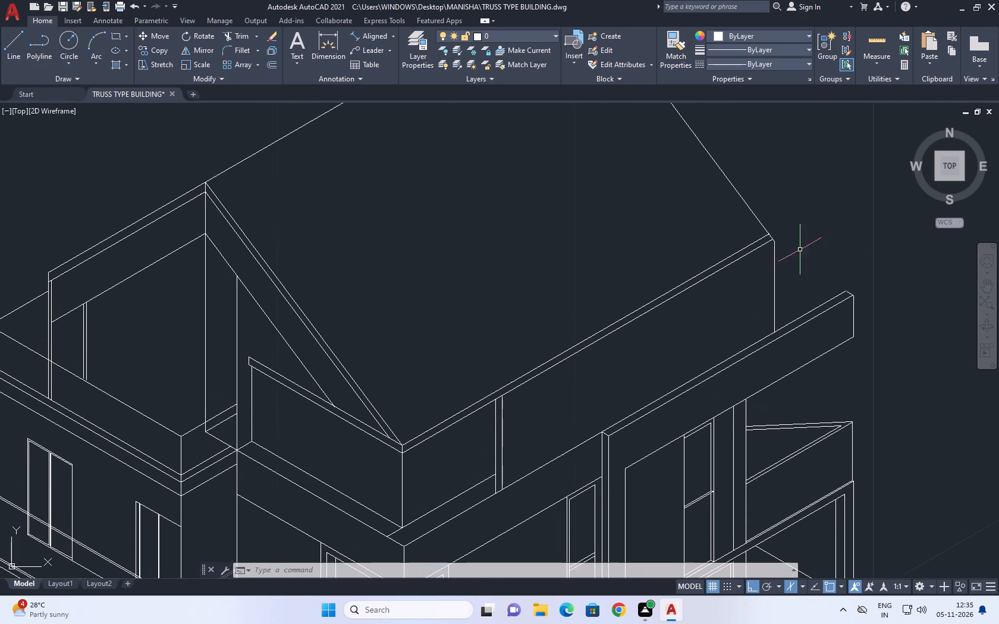
{"action": "scroll", "coordinate": [761, 264], "scroll_direction": "up", "scroll_amount": 2}
{"action": "left_click", "coordinate": [807, 242]}
{"action": "left_click_drag", "start_coordinate": [783, 267], "coordinate": [778, 276]}
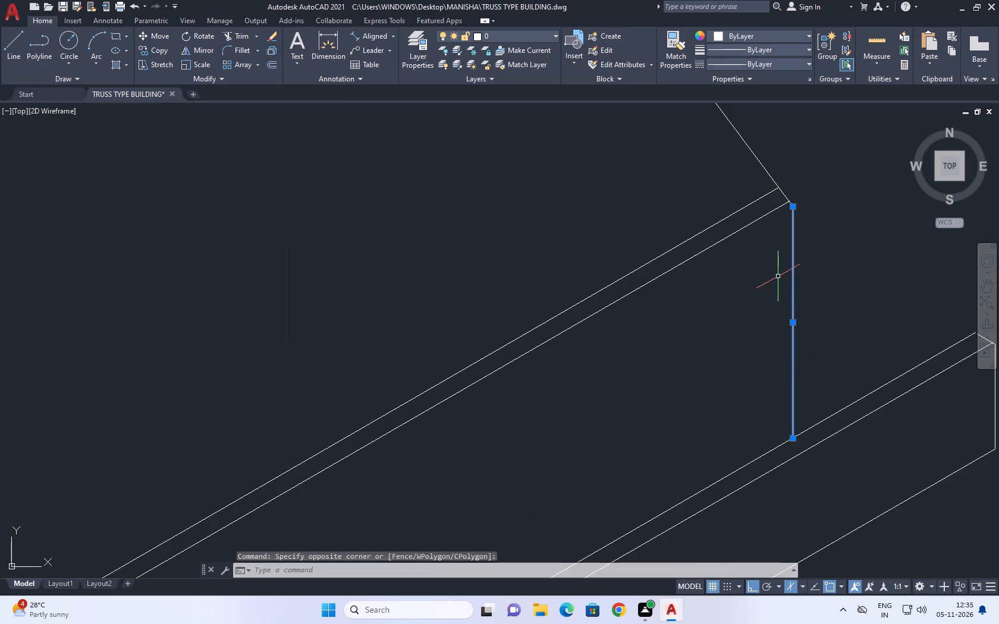
{"action": "key", "text": "m"}
{"action": "key", "text": "space"}
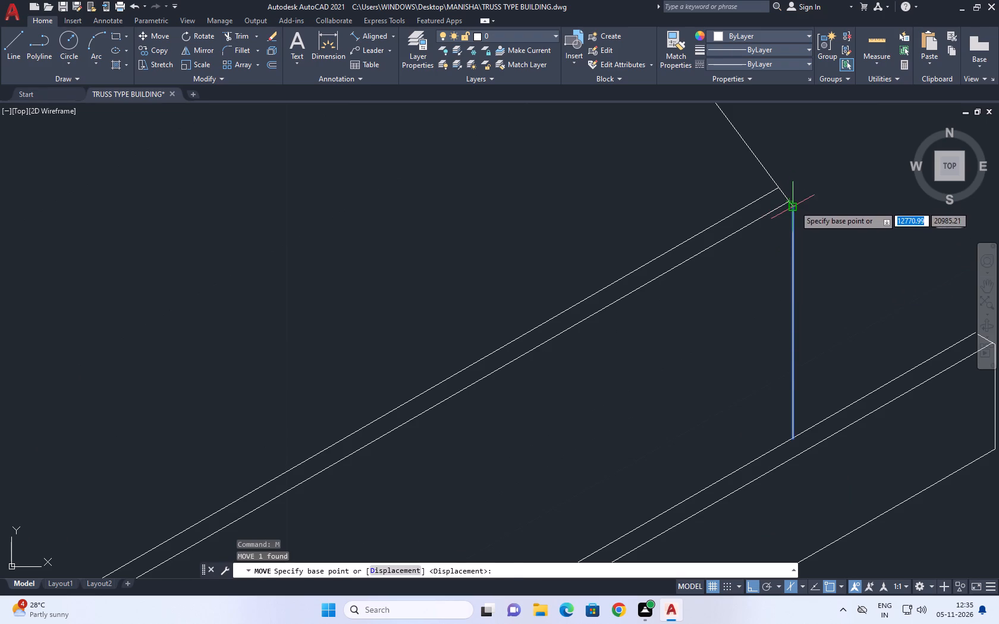
{"action": "left_click", "coordinate": [794, 206]}
{"action": "left_click", "coordinate": [788, 200]}
{"action": "middle_click_drag", "start_coordinate": [791, 221], "coordinate": [801, 250]}
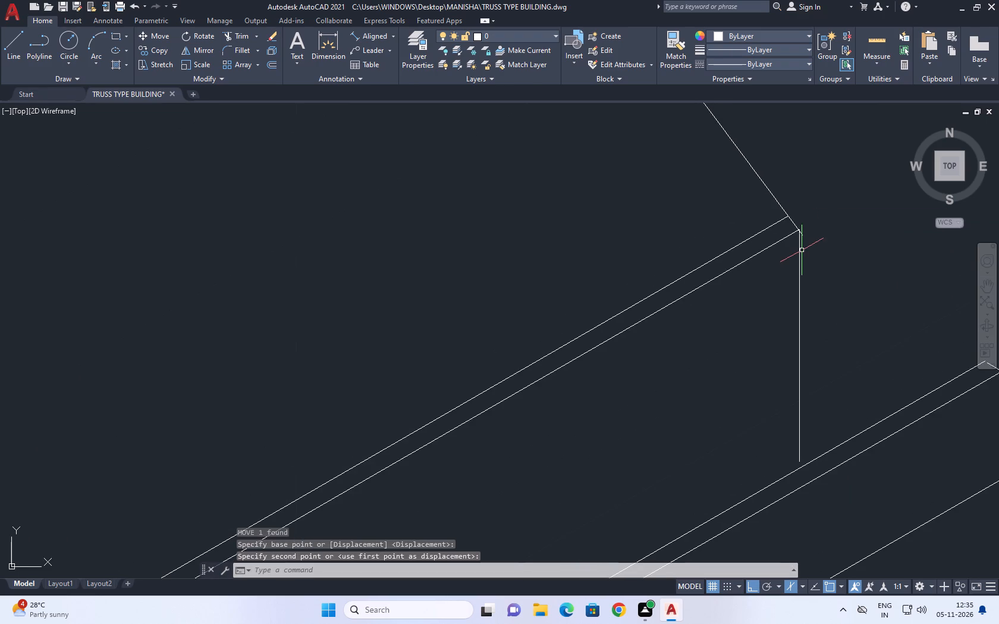
Extend the moved vertical line's lower end down to the top edge of the wall below.
{"action": "key", "text": "e"}
{"action": "key", "text": "x"}
{"action": "key", "text": "space"}
{"action": "left_click", "coordinate": [821, 342]}
{"action": "left_click", "coordinate": [786, 422]}
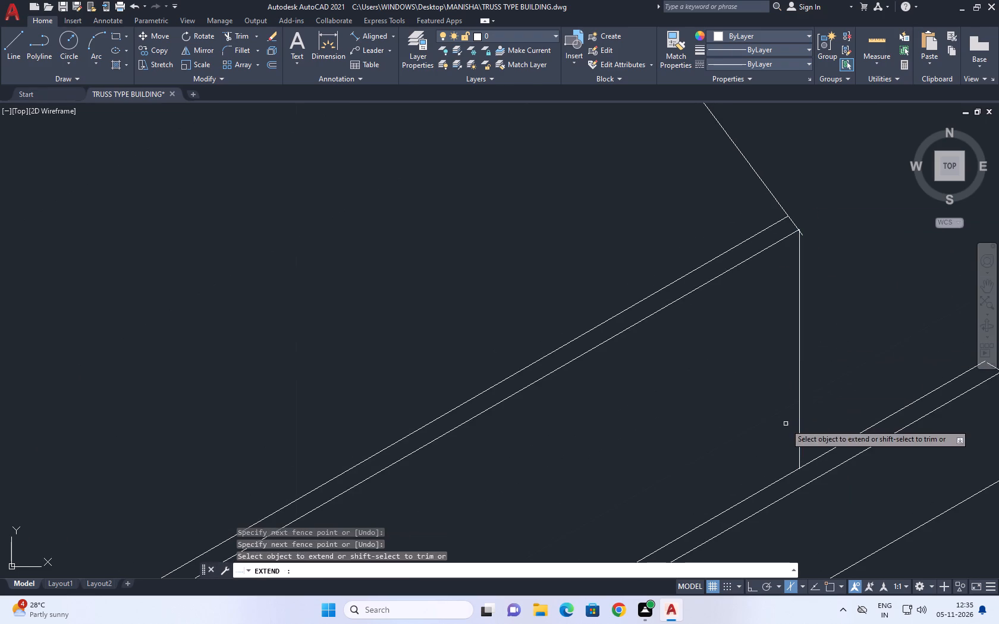
{"action": "key", "text": "space"}
Trim the rear gable's sloping edge where it overshoots the vertical line.
{"action": "middle_click_drag", "start_coordinate": [827, 360], "coordinate": [802, 450]}
{"action": "key", "text": "t"}
{"action": "key", "text": "r"}
{"action": "key", "text": "space"}
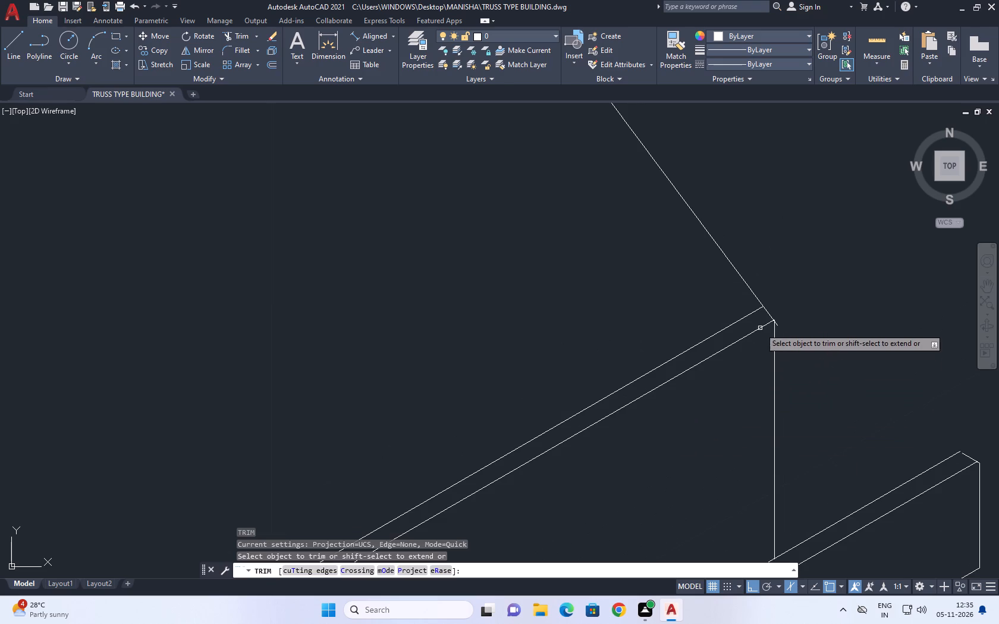
{"action": "scroll", "coordinate": [768, 325], "scroll_direction": "up", "scroll_amount": 5}
{"action": "key", "text": "space"}
{"action": "left_click", "coordinate": [776, 315]}
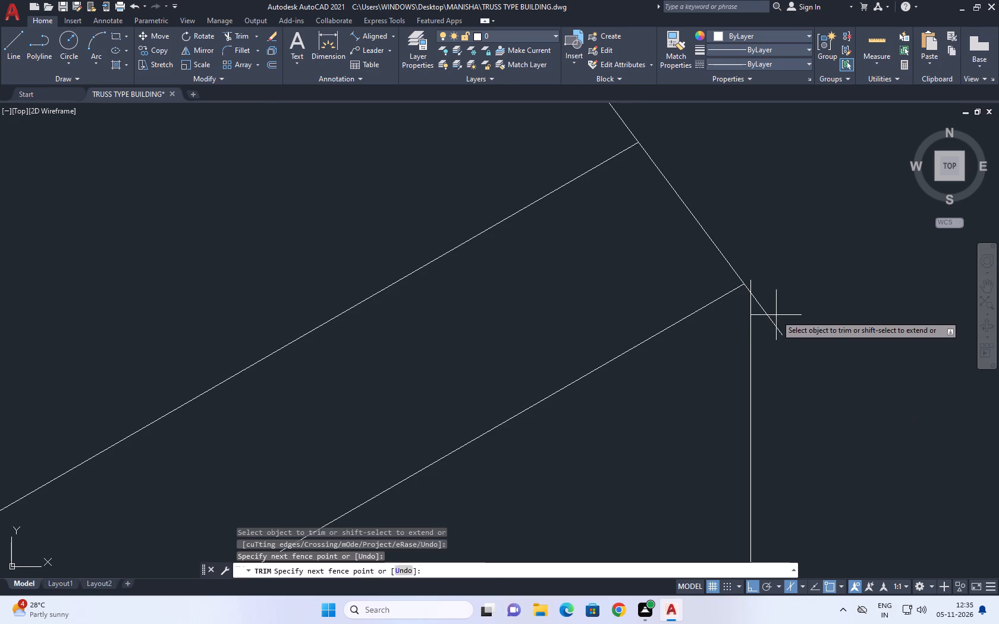
{"action": "left_click", "coordinate": [766, 338]}
{"action": "key", "text": "space"}
Move the vertical line's top endpoint onto the intersection of the lower eave line and the rear gable's sloping edge.
{"action": "left_click", "coordinate": [775, 329]}
{"action": "left_click_drag", "start_coordinate": [724, 355], "coordinate": [726, 360]}
{"action": "key", "text": "m"}
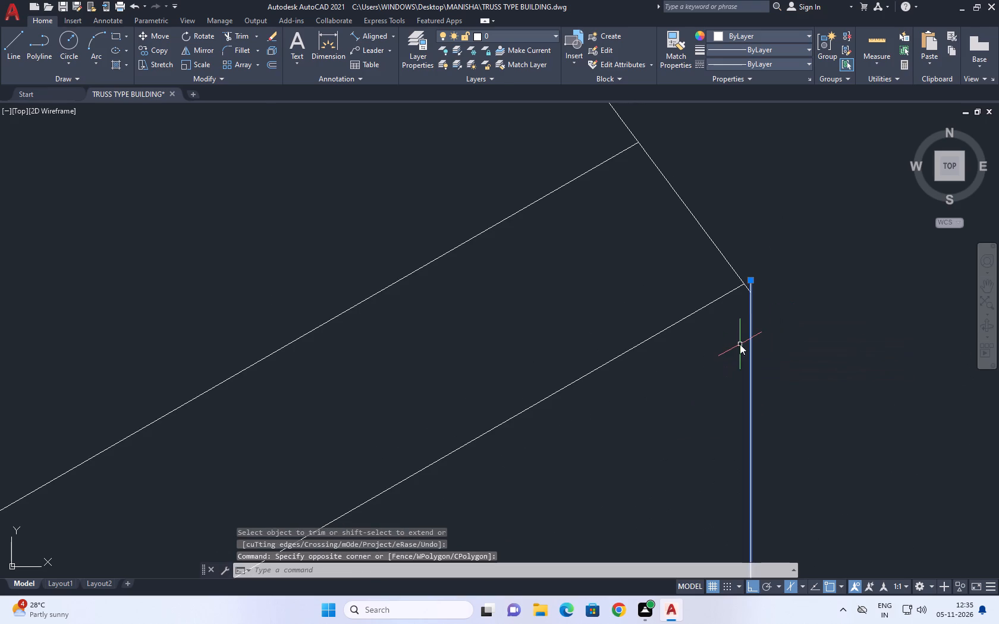
{"action": "key", "text": "space"}
{"action": "scroll", "coordinate": [760, 269], "scroll_direction": "up", "scroll_amount": 3}
{"action": "left_click", "coordinate": [718, 307]}
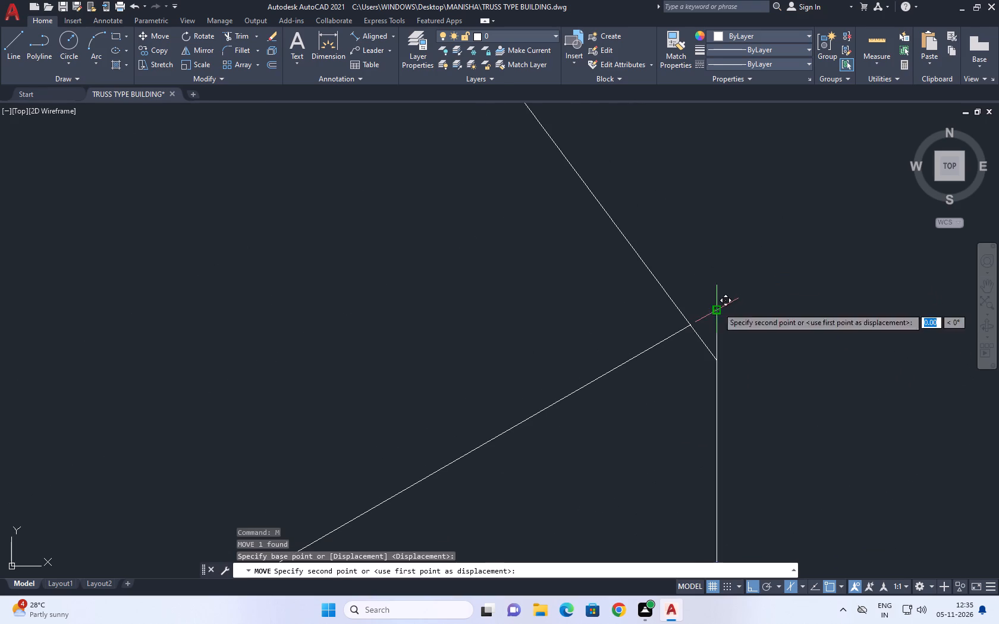
{"action": "left_click", "coordinate": [691, 321]}
{"action": "scroll", "coordinate": [698, 332], "scroll_direction": "up", "scroll_amount": 5}
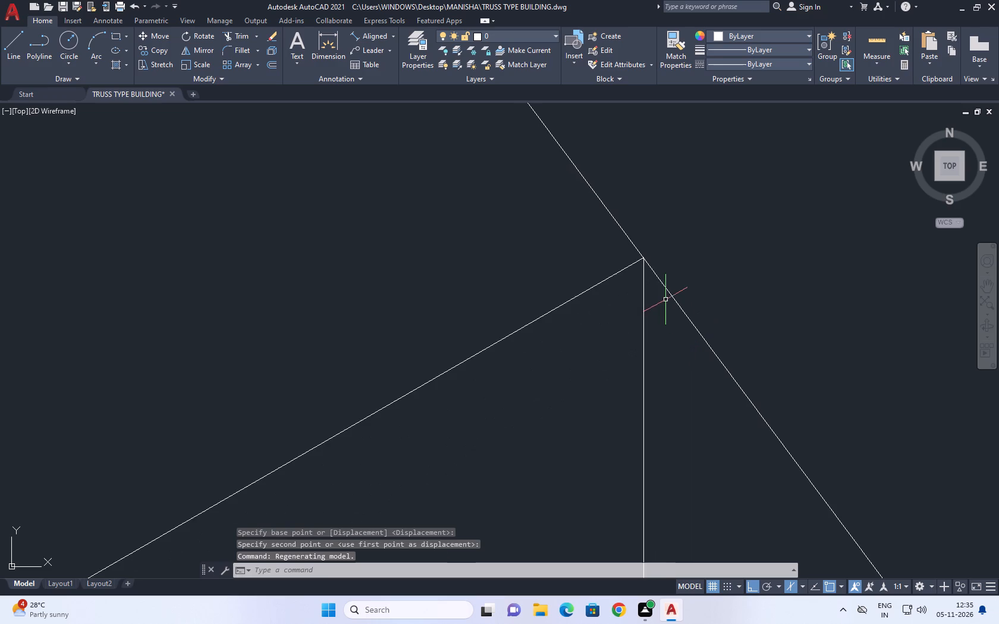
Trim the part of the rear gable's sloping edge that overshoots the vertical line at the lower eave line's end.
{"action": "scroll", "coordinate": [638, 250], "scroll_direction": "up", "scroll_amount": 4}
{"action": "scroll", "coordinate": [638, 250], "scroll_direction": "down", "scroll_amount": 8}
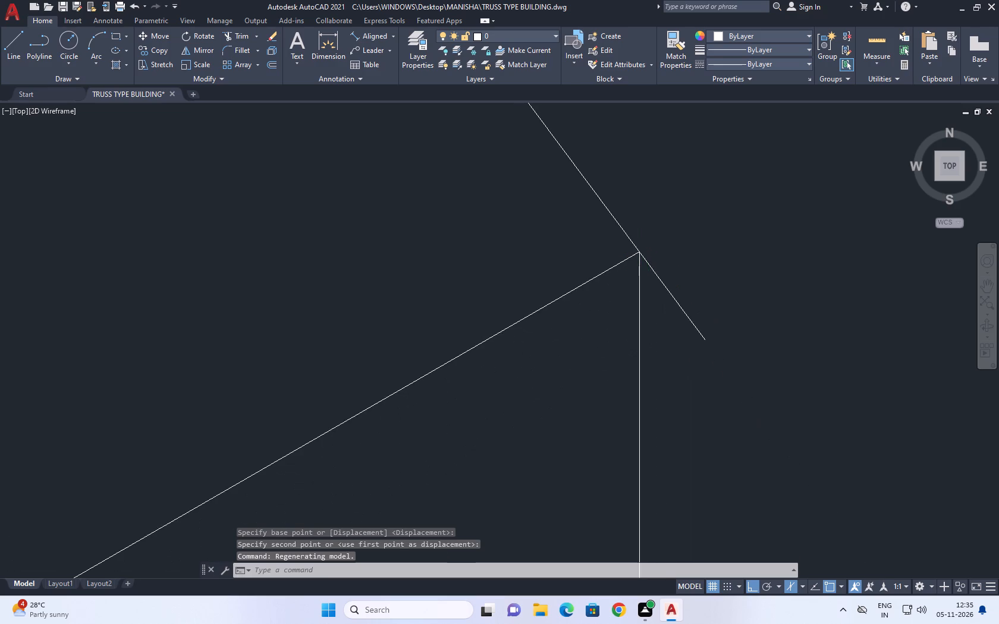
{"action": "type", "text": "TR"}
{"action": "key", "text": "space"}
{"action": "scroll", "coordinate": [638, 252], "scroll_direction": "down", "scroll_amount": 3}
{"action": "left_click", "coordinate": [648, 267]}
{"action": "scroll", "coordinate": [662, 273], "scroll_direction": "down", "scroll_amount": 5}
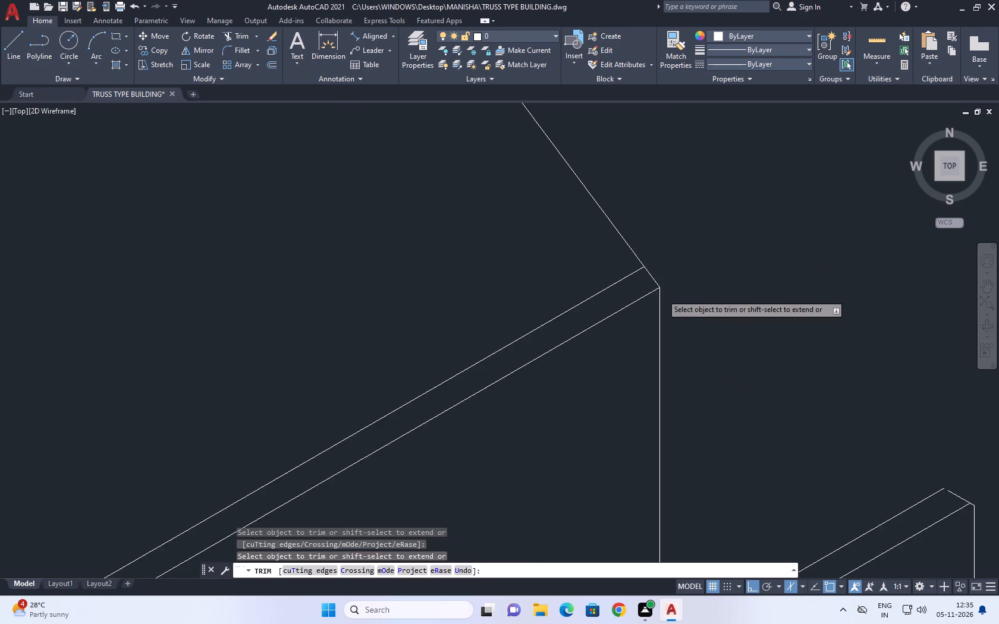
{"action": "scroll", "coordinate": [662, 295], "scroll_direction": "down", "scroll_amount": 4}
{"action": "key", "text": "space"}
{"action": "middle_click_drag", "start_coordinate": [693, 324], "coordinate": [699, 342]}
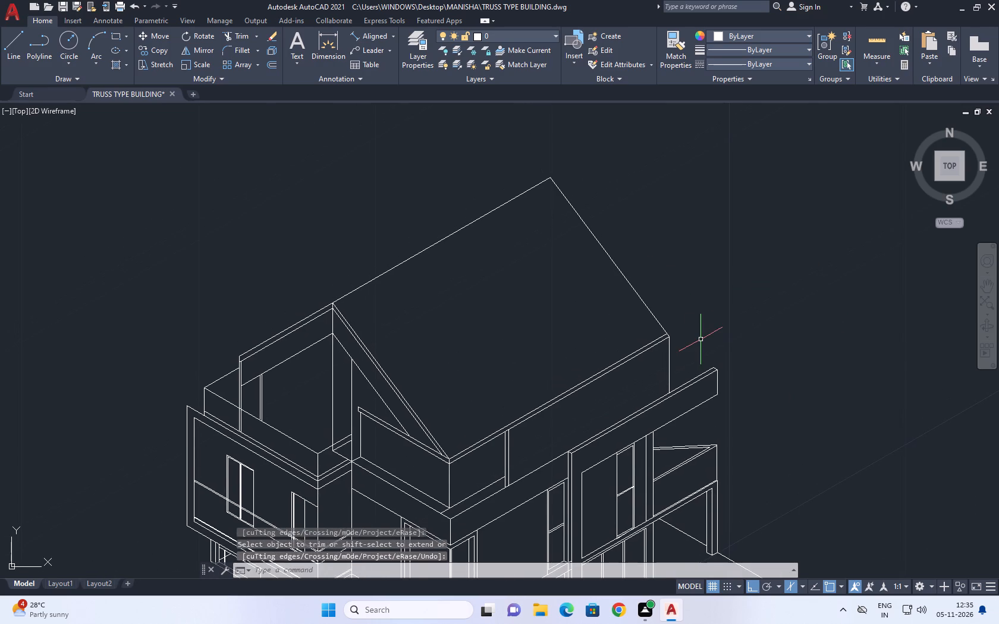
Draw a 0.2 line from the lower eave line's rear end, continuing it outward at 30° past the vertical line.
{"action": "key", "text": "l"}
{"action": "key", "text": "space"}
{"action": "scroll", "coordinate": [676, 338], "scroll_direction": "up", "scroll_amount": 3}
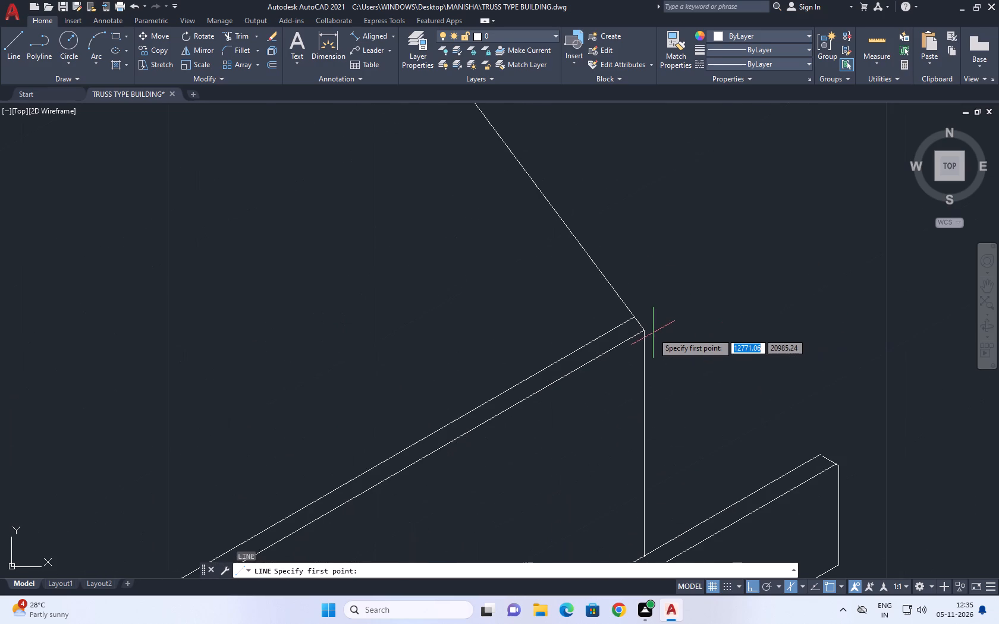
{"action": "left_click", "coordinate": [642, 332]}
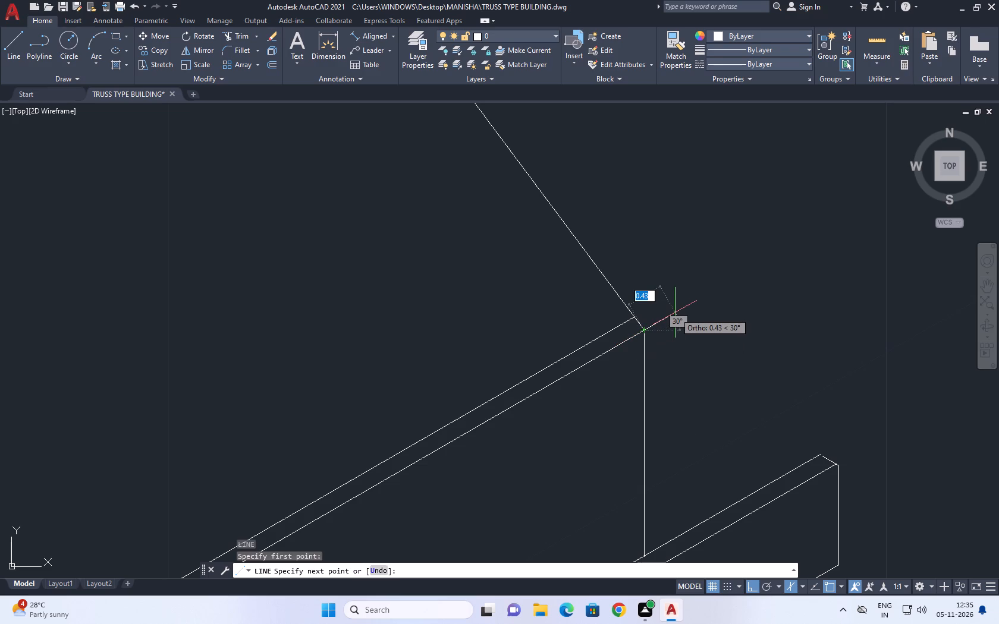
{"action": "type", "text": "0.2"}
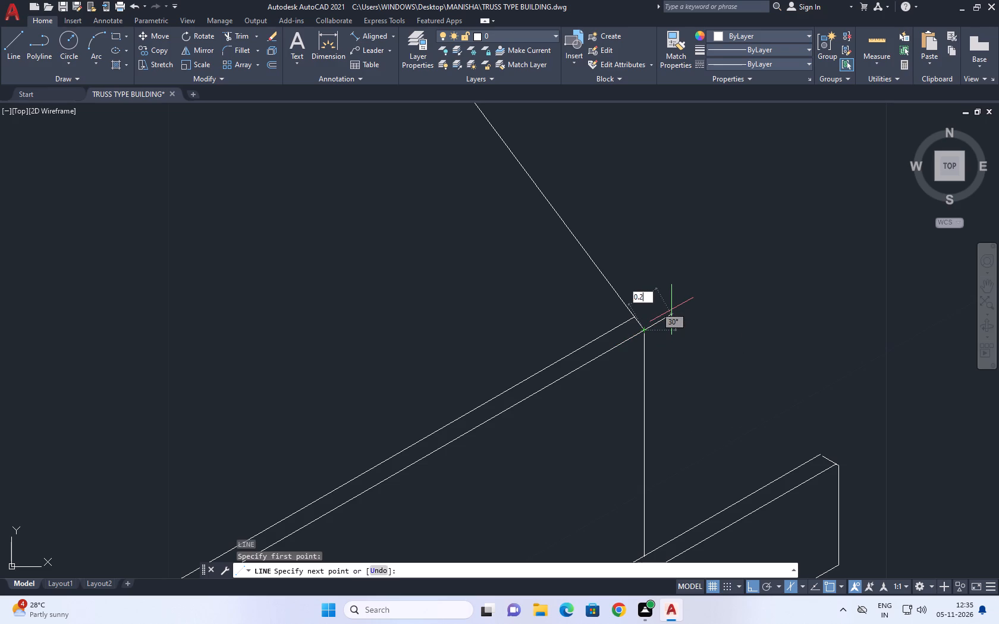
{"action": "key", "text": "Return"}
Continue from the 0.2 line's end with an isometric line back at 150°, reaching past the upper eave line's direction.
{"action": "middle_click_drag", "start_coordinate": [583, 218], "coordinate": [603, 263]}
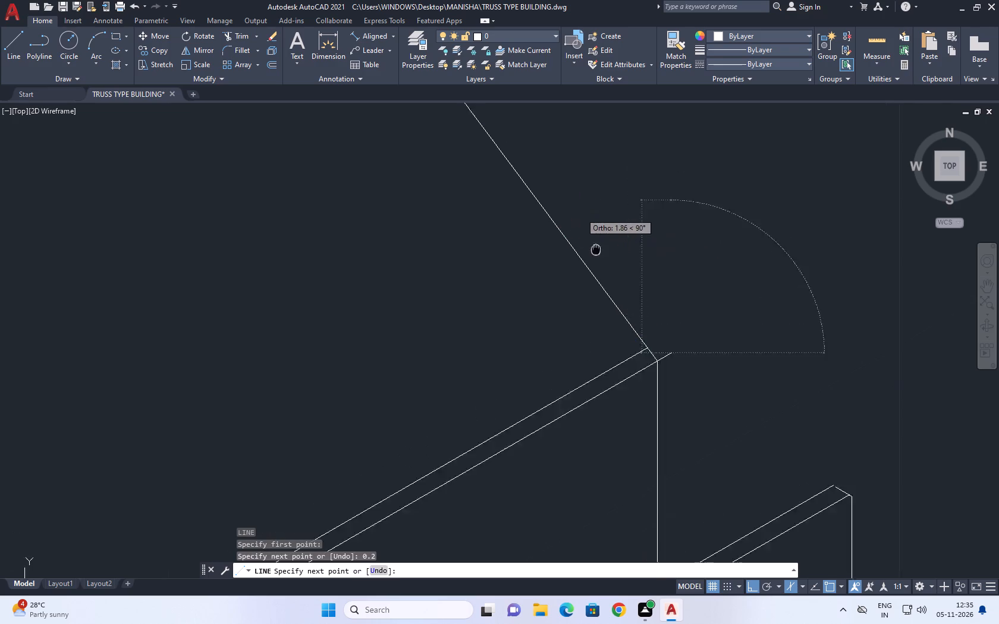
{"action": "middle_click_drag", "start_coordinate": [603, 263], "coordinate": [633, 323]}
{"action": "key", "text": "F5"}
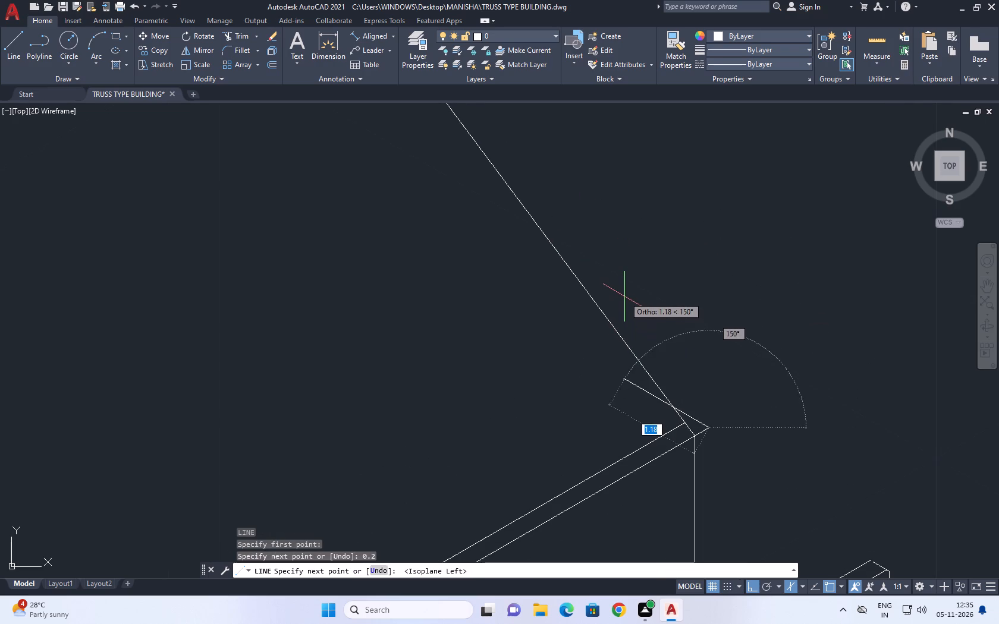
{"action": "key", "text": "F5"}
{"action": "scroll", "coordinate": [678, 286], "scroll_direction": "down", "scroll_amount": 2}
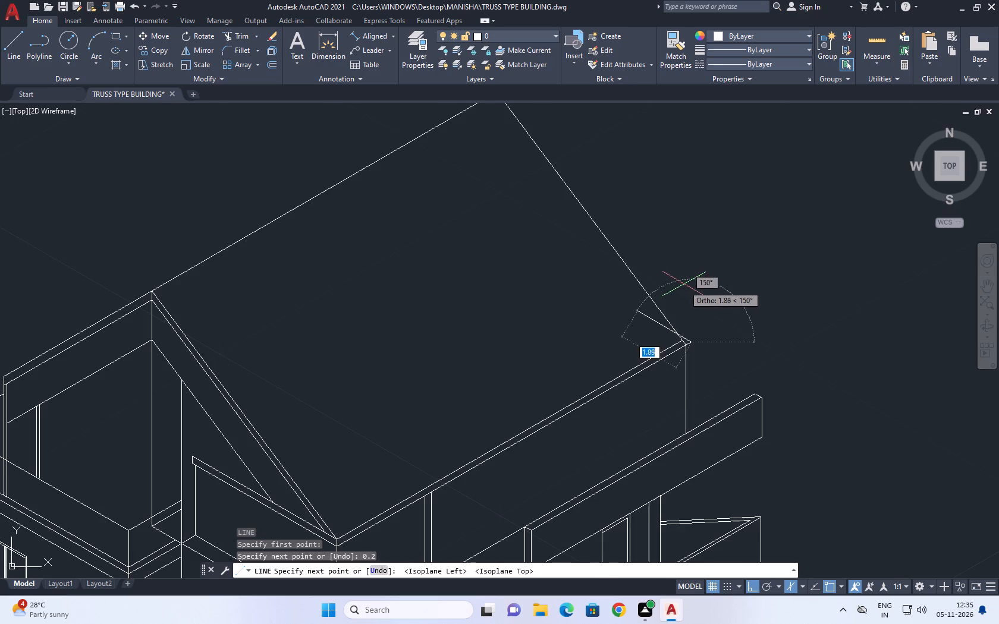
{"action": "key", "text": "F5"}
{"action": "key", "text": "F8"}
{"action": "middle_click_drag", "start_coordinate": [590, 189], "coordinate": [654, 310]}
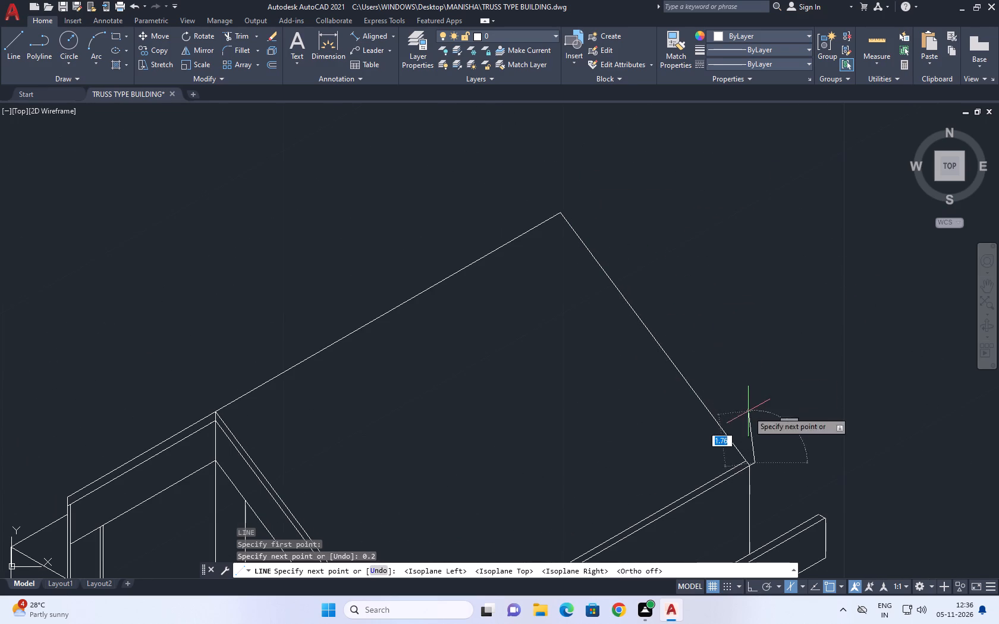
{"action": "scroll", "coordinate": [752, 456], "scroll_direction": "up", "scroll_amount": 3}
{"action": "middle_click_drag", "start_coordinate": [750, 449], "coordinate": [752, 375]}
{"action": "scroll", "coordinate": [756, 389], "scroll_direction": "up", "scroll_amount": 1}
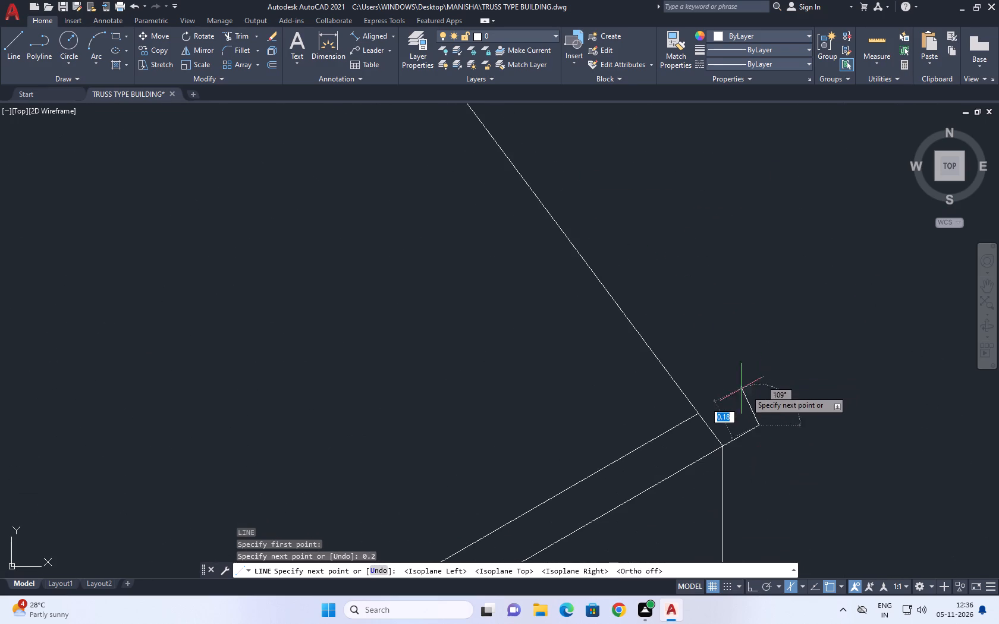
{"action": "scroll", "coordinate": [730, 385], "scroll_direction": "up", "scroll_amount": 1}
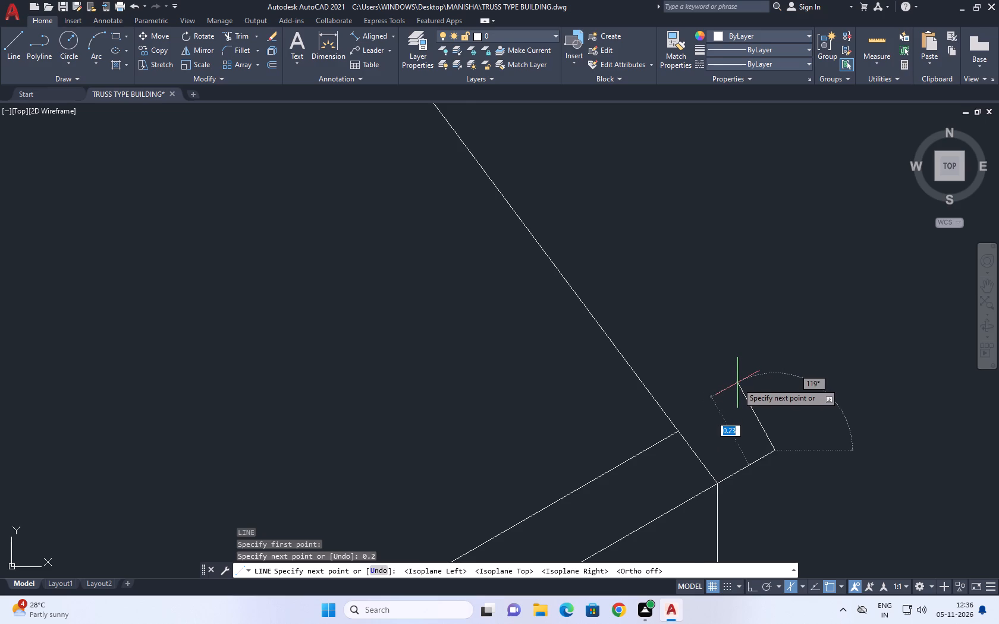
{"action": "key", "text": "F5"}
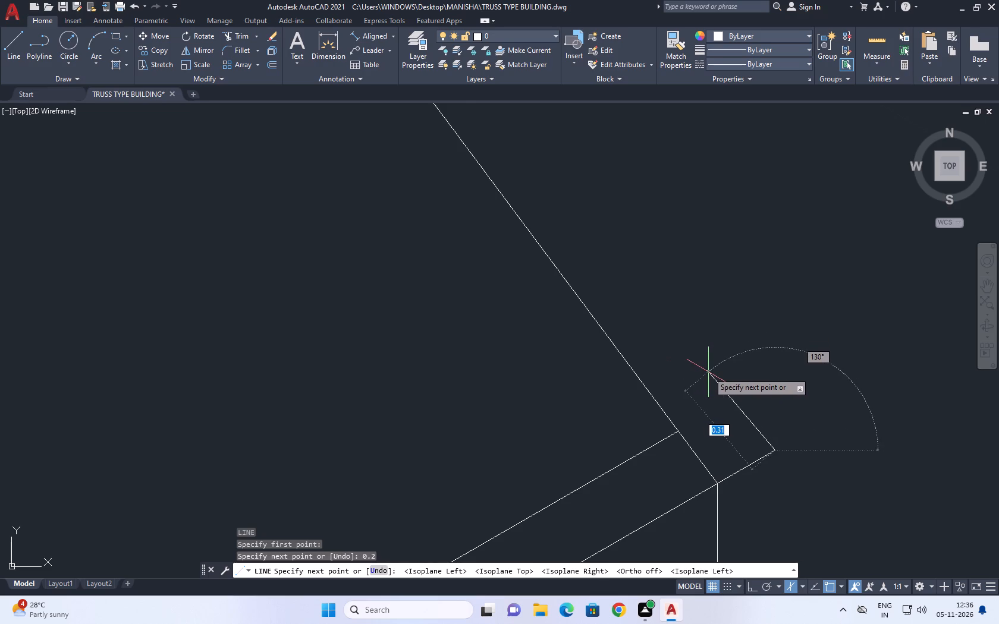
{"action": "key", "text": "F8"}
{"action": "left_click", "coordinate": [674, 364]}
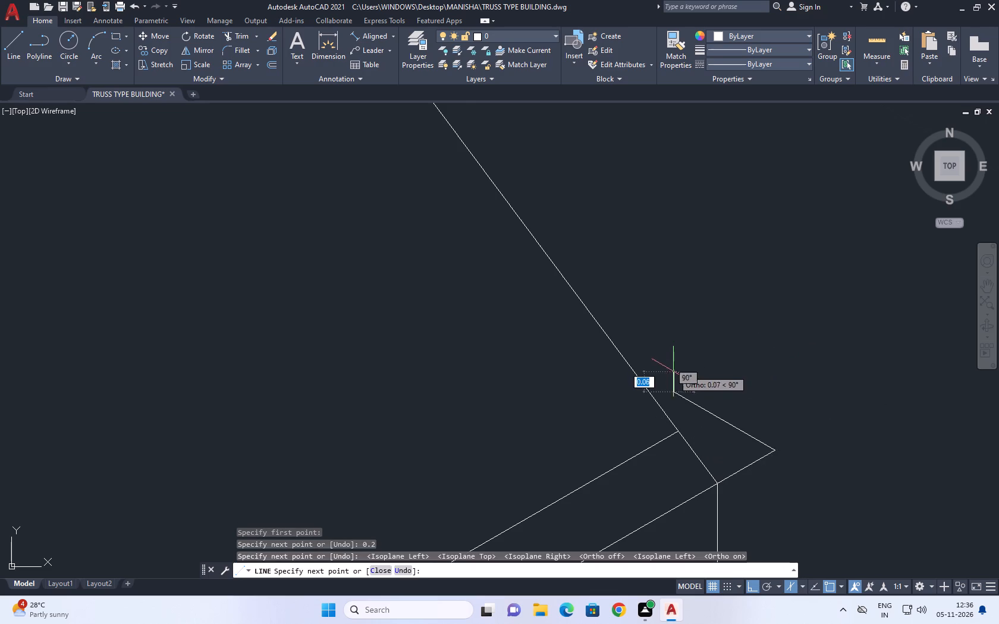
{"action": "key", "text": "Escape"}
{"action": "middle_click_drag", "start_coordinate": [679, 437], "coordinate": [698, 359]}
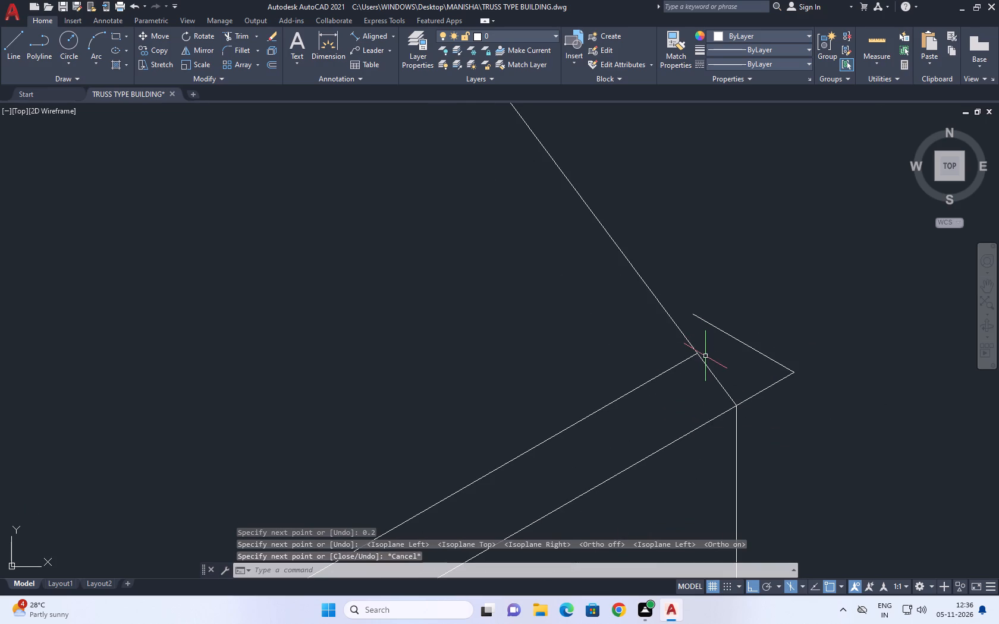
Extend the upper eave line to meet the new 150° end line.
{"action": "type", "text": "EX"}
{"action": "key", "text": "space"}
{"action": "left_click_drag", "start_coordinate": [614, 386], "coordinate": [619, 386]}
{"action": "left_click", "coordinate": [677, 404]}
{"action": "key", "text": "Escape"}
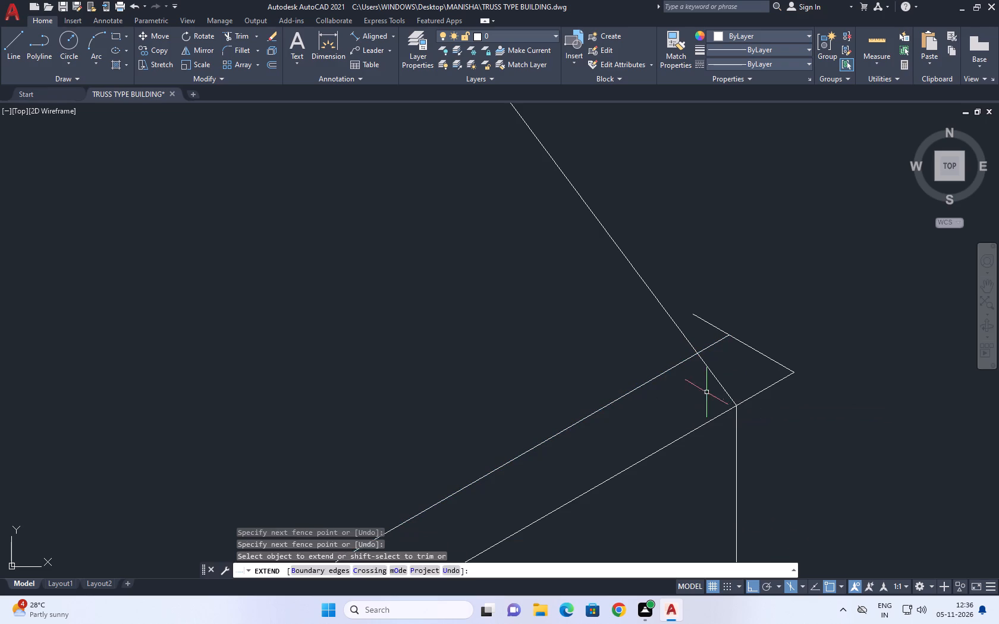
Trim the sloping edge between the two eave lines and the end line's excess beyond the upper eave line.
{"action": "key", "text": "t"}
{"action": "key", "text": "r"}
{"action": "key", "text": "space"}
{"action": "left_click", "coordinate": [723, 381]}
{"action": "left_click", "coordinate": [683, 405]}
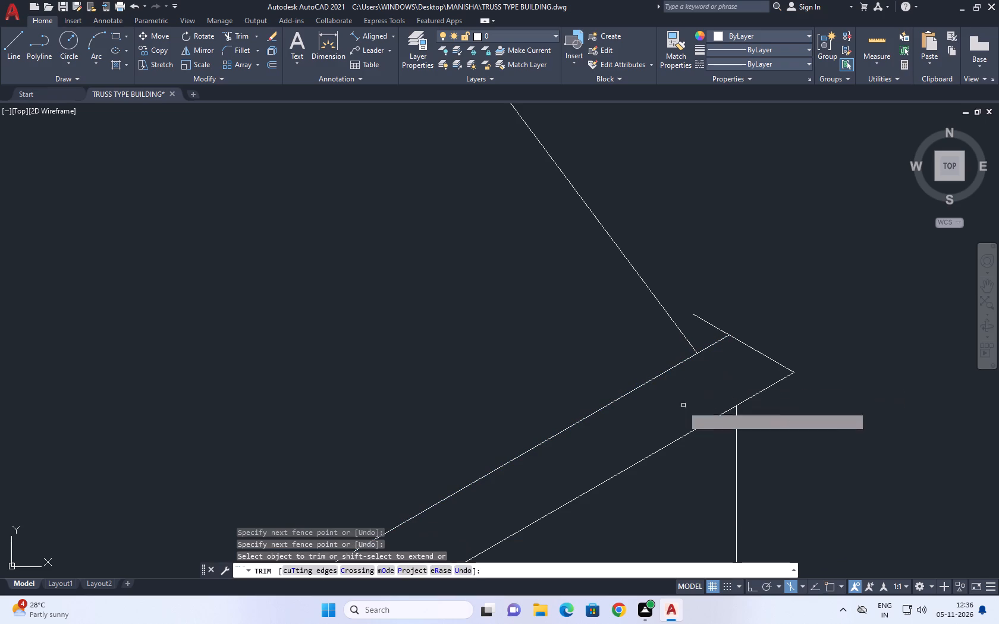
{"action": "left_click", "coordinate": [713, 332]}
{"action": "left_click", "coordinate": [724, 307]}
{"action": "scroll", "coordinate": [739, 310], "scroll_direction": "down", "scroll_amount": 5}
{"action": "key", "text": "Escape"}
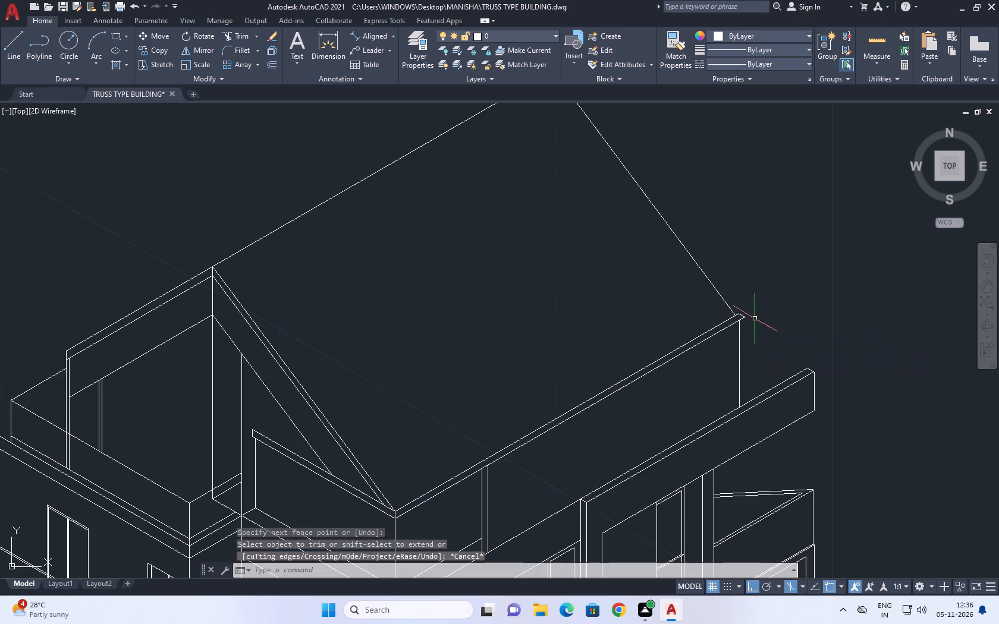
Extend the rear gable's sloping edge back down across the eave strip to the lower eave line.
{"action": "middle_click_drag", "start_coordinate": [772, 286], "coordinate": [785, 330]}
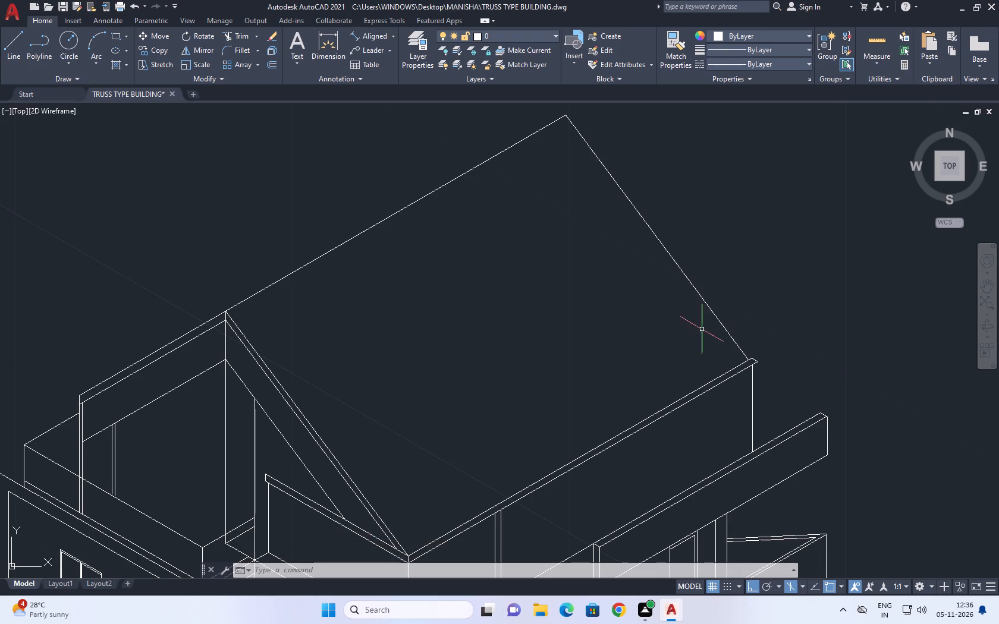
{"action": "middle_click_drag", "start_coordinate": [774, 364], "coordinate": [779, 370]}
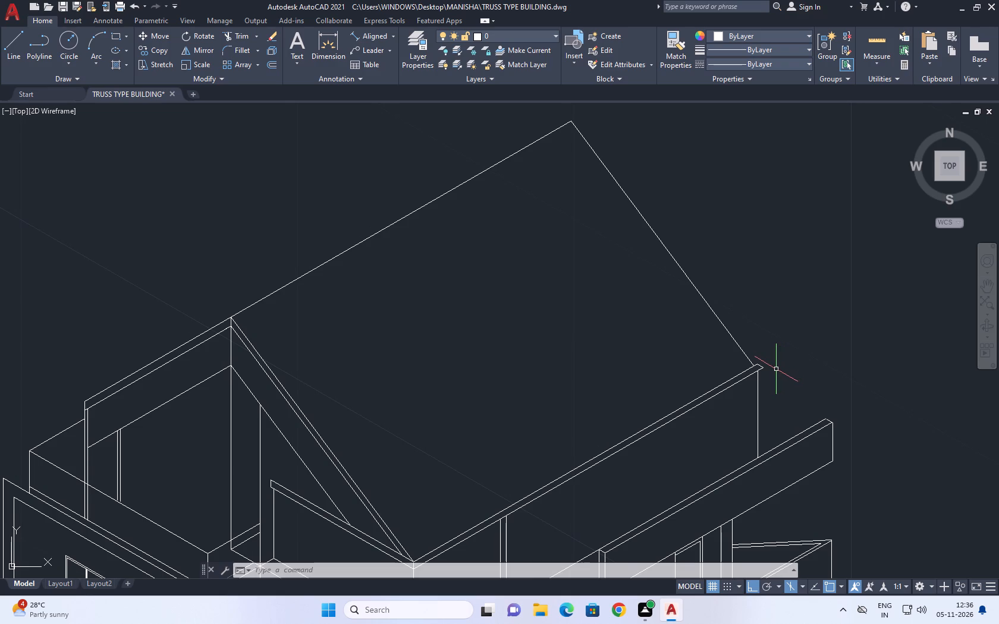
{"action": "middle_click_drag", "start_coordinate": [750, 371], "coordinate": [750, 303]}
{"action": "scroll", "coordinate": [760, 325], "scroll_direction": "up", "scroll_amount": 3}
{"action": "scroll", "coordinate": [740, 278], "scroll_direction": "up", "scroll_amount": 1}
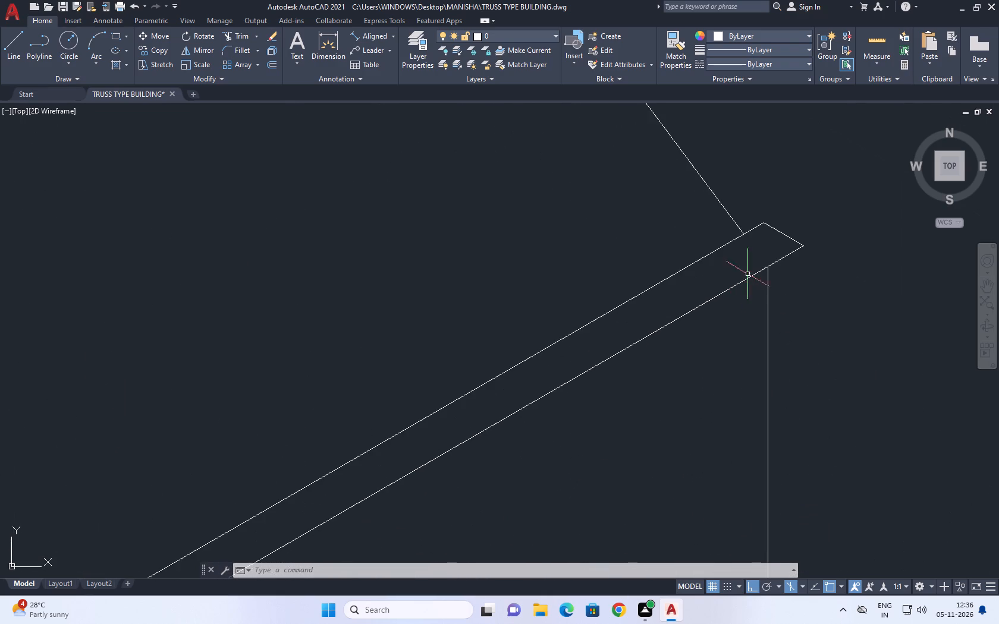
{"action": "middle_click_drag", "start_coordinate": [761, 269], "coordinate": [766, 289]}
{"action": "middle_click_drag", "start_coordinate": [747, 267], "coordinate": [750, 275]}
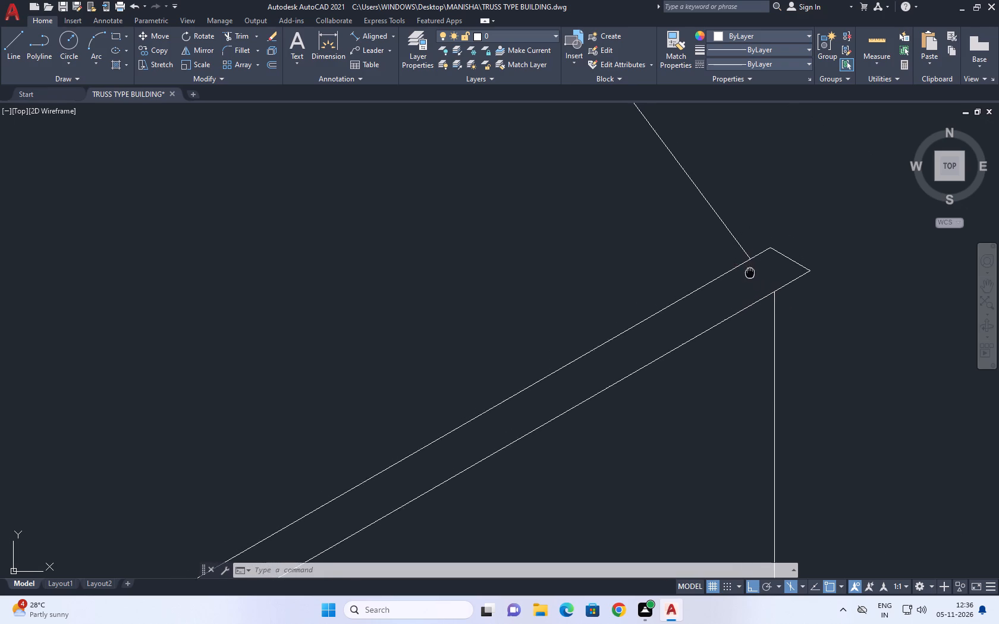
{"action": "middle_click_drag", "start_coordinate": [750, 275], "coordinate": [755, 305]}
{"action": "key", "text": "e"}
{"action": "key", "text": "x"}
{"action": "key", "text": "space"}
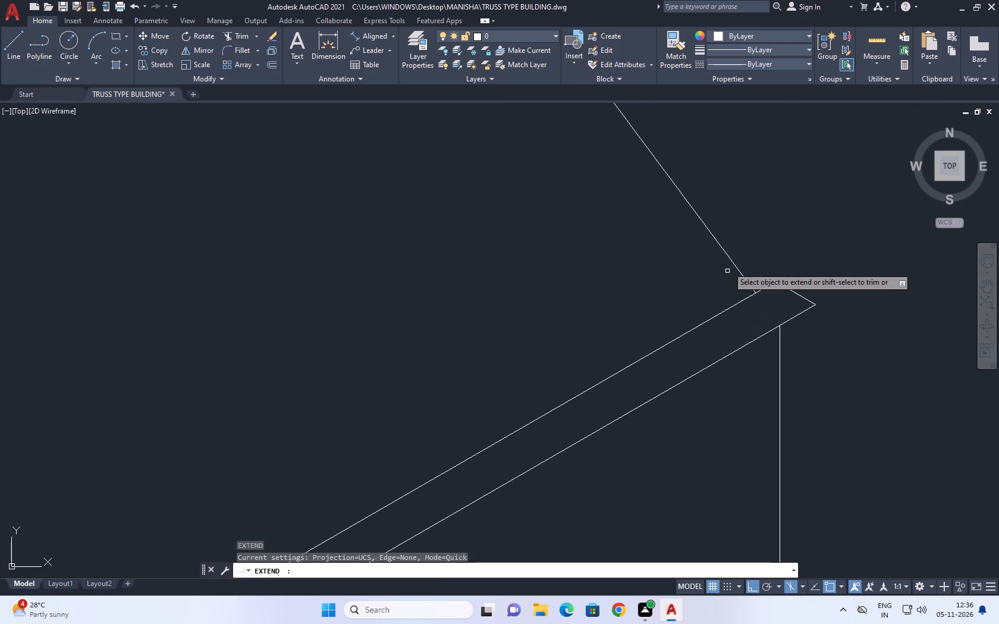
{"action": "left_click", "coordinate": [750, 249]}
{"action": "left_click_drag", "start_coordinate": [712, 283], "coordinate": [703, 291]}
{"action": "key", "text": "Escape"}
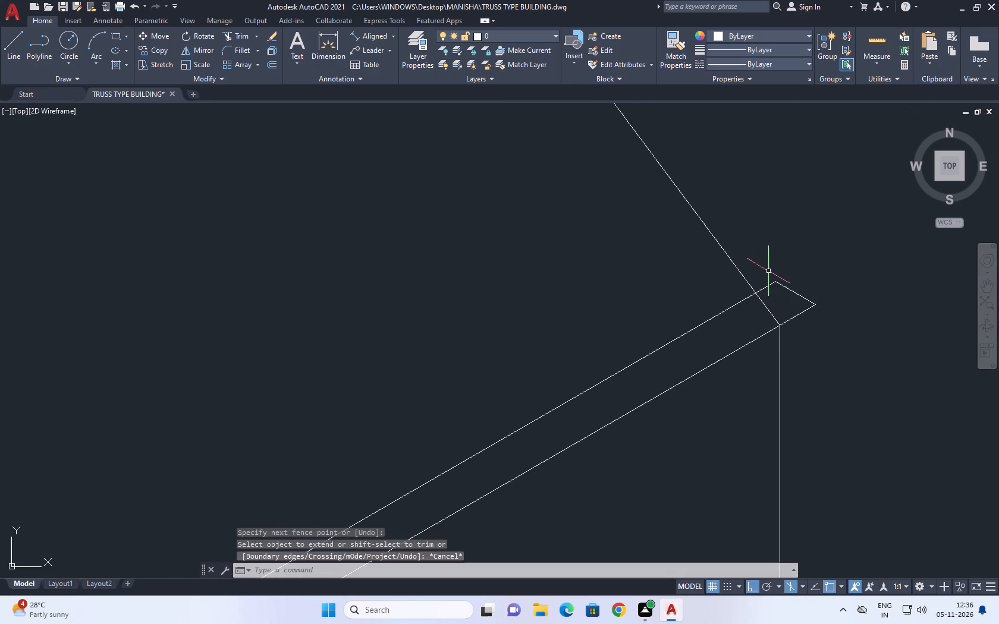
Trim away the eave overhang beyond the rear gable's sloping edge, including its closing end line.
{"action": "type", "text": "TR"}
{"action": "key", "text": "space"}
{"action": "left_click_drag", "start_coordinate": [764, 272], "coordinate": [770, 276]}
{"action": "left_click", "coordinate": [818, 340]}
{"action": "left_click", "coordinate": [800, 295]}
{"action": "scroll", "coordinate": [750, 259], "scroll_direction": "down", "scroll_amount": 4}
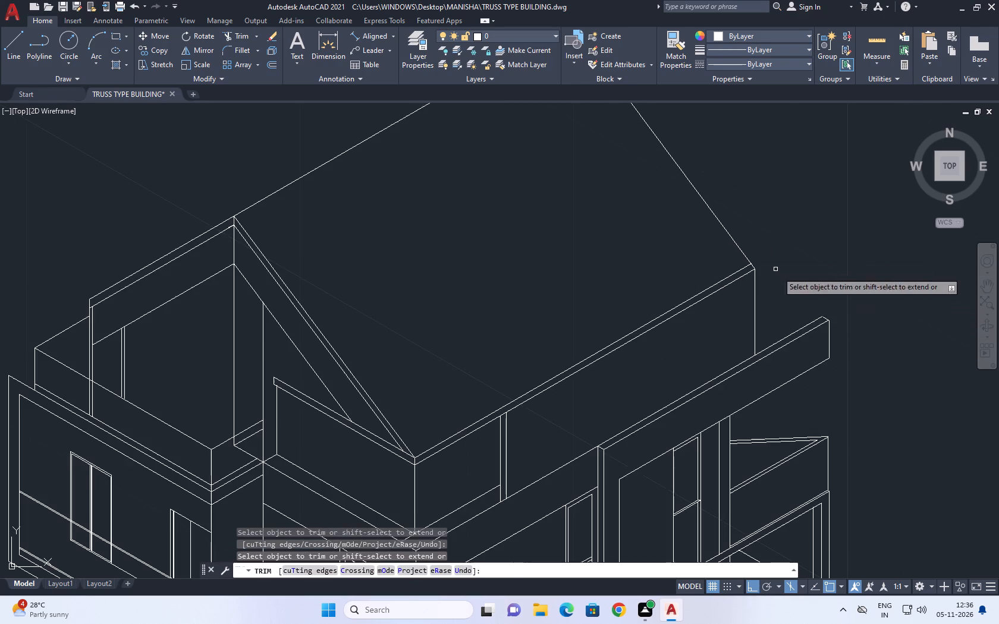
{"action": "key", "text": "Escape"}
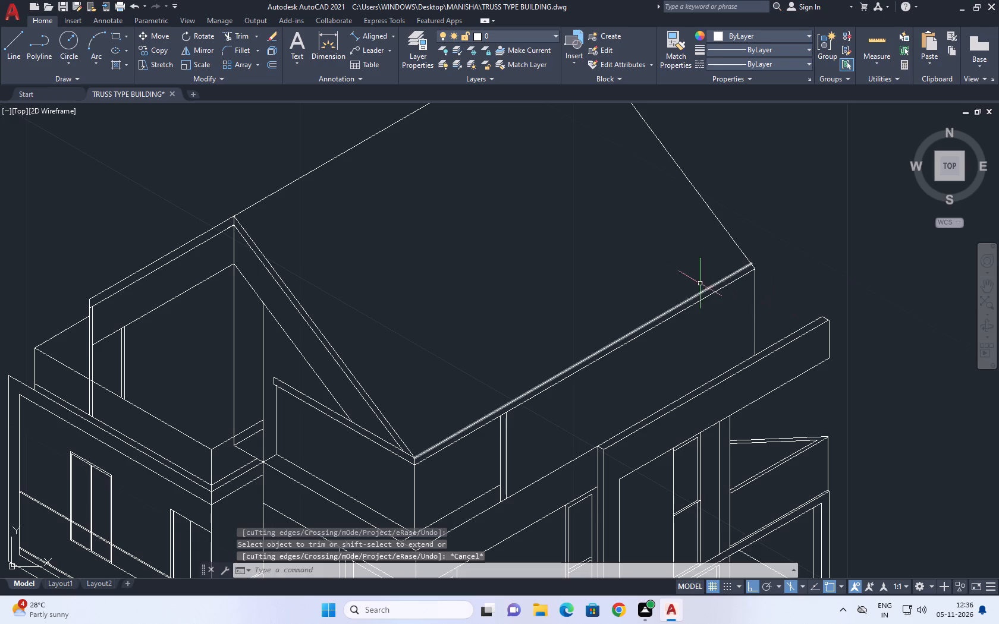
Erase the rear gable's sloping edge between the ridge end and the eave.
{"action": "middle_click_drag", "start_coordinate": [382, 307], "coordinate": [435, 290]}
{"action": "scroll", "coordinate": [594, 266], "scroll_direction": "down", "scroll_amount": 2}
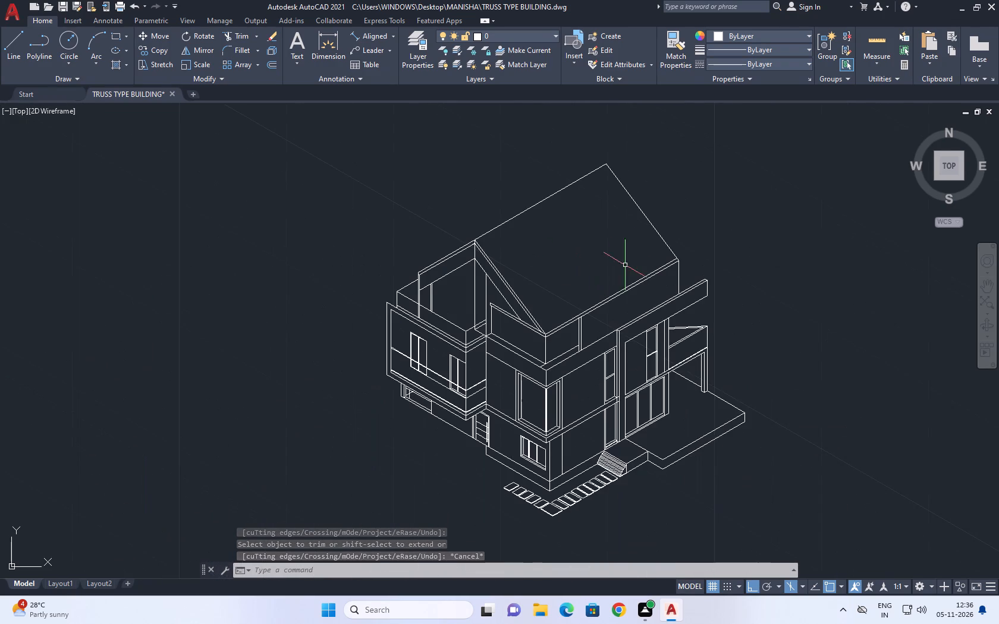
{"action": "middle_click_drag", "start_coordinate": [634, 253], "coordinate": [650, 346]}
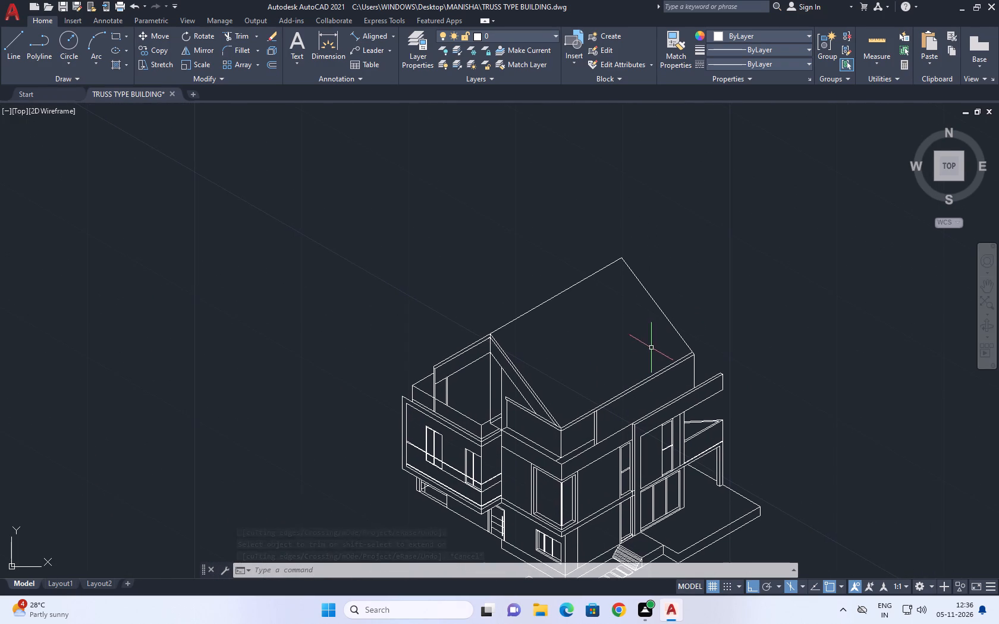
{"action": "scroll", "coordinate": [620, 281], "scroll_direction": "up", "scroll_amount": 3}
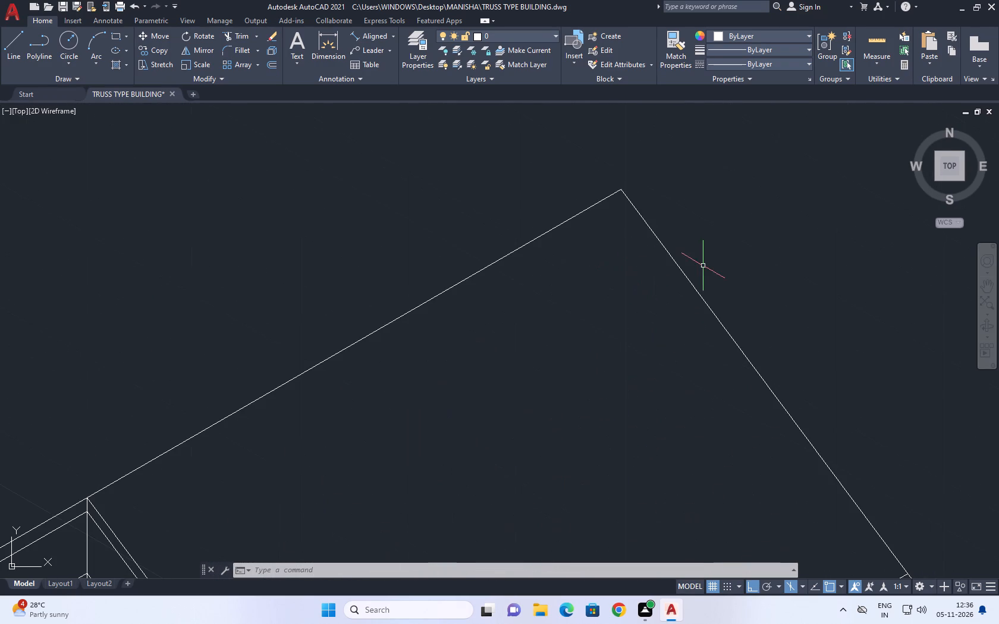
{"action": "left_click", "coordinate": [705, 266]}
{"action": "left_click", "coordinate": [665, 291]}
{"action": "scroll", "coordinate": [651, 280], "scroll_direction": "down", "scroll_amount": 3}
{"action": "key", "text": "Delete"}
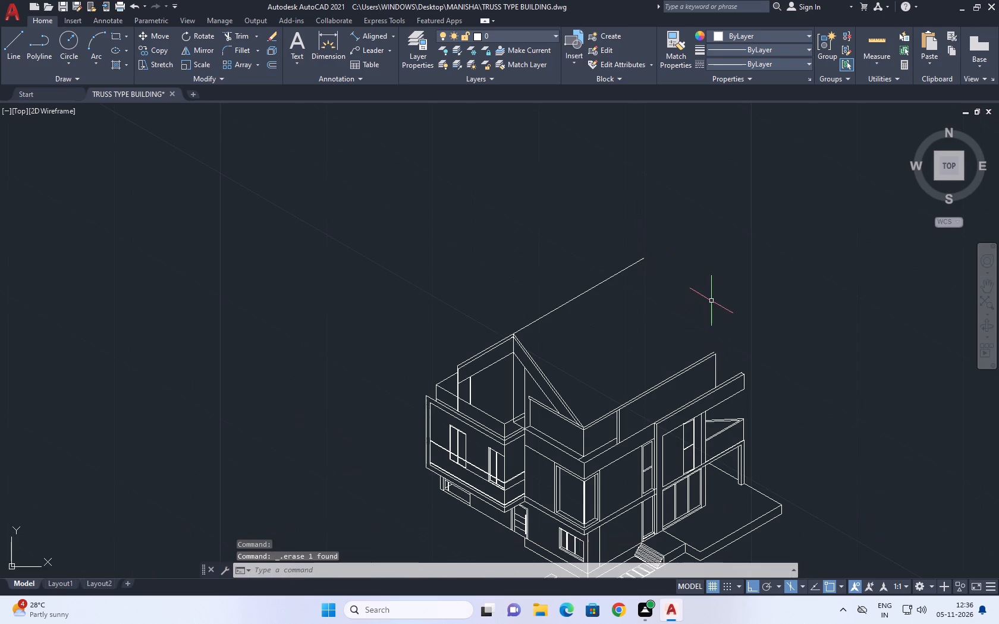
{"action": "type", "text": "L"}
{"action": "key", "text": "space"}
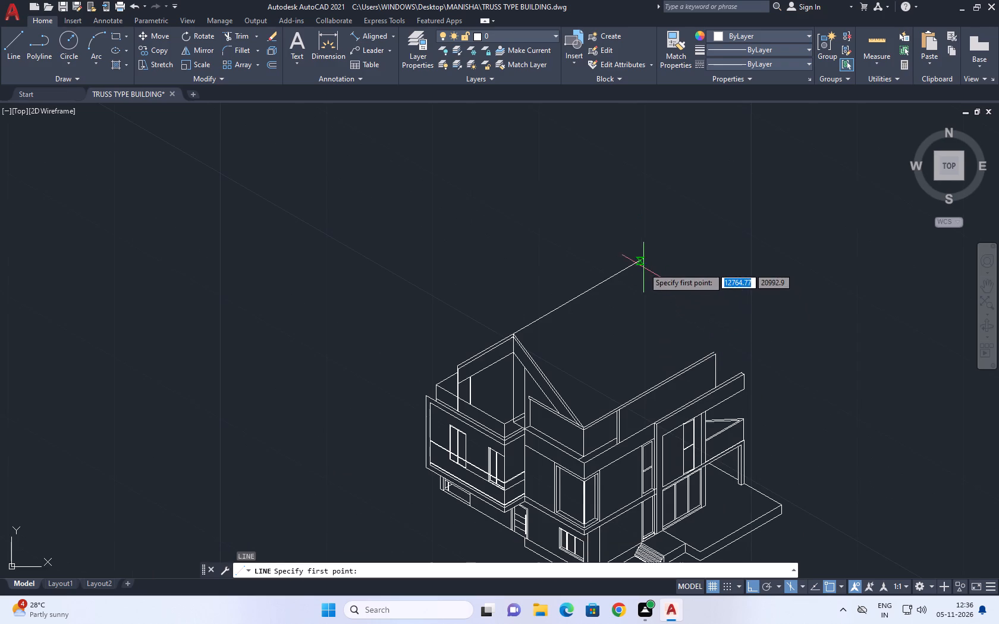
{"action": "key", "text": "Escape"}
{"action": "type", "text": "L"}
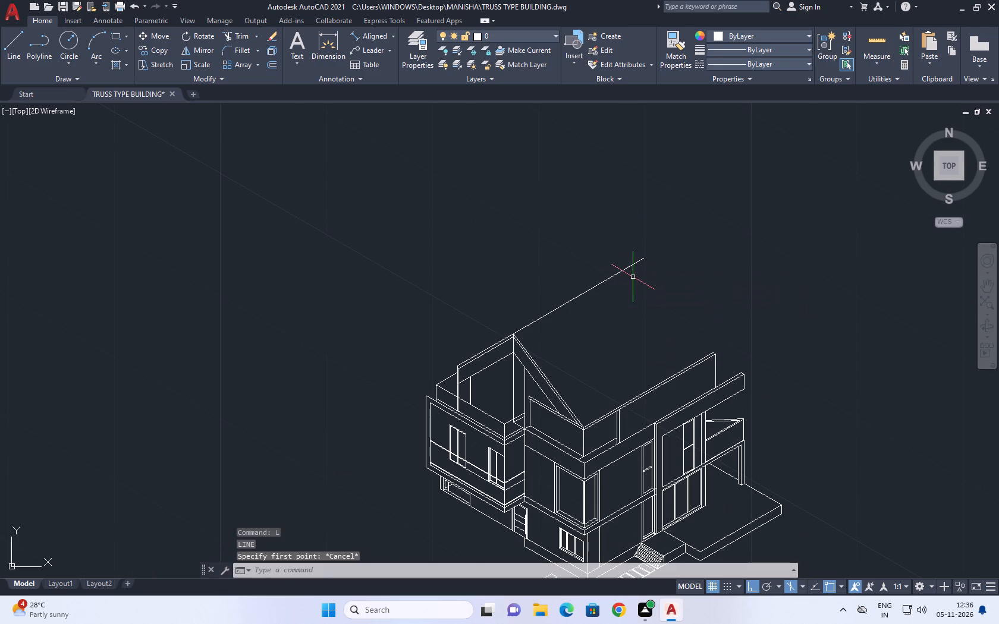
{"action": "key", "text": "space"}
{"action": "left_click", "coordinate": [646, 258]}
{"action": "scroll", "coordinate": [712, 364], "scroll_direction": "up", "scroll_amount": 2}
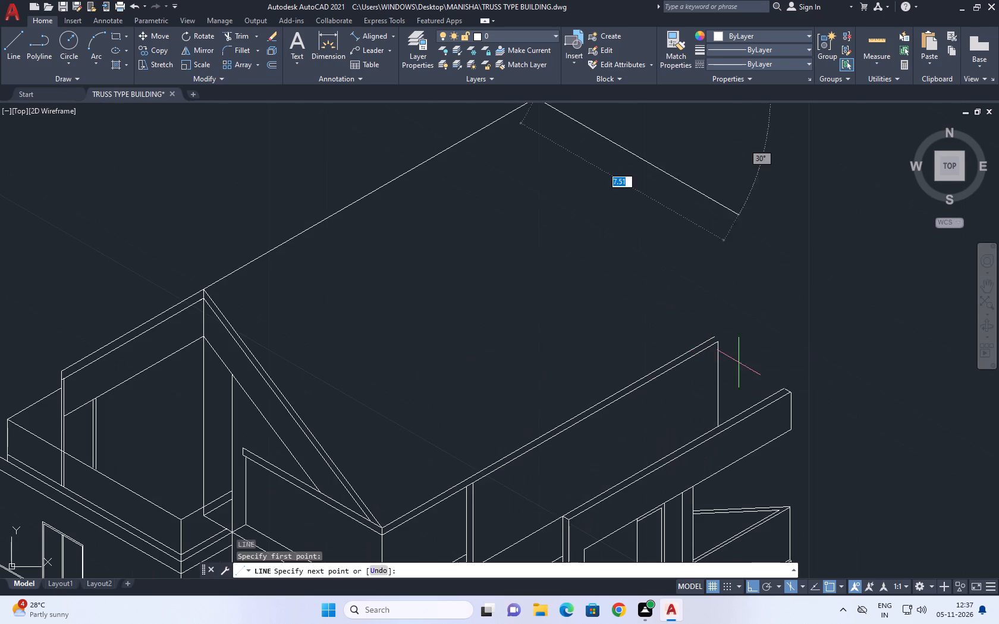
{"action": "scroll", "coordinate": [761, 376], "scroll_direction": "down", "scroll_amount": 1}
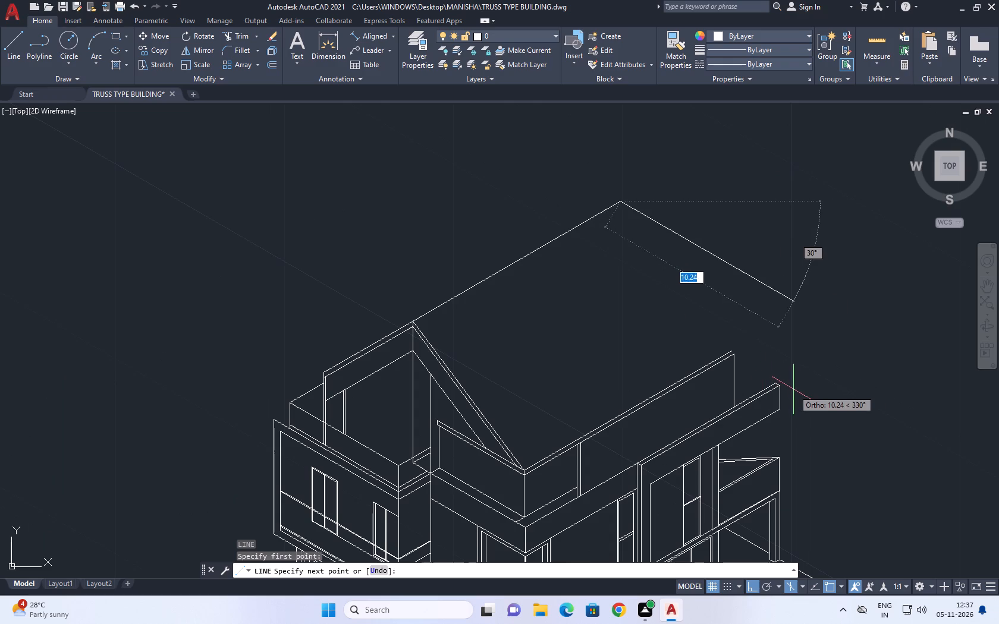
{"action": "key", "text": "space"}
Draw the rear gable's sloping edge as a line from the rear eave corner up to the ridge line near its rear end.
{"action": "key", "text": "space"}
{"action": "scroll", "coordinate": [737, 357], "scroll_direction": "up", "scroll_amount": 1}
{"action": "left_click", "coordinate": [730, 355]}
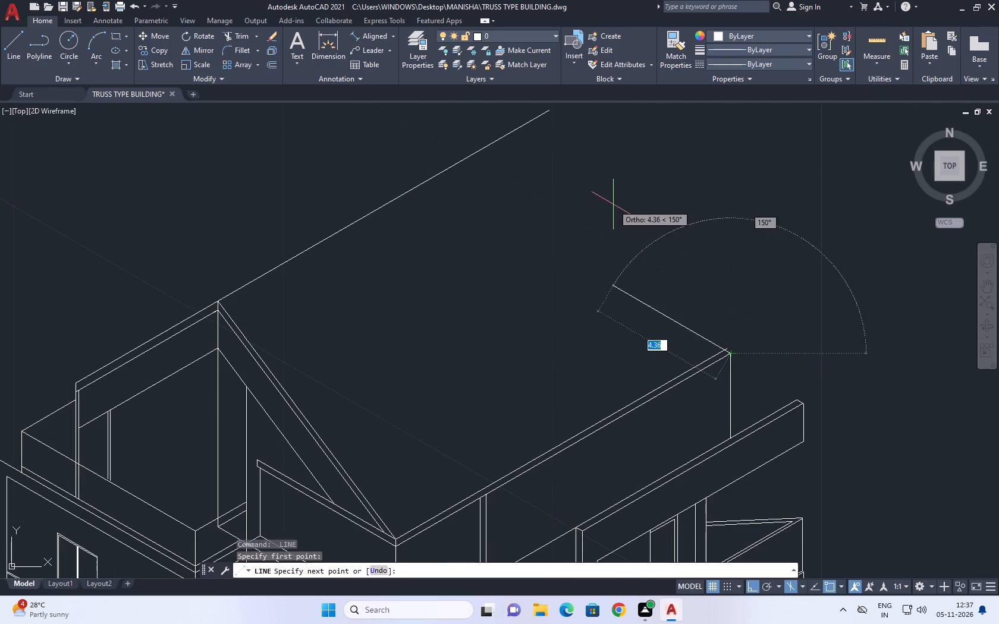
{"action": "middle_click_drag", "start_coordinate": [626, 232], "coordinate": [651, 293]}
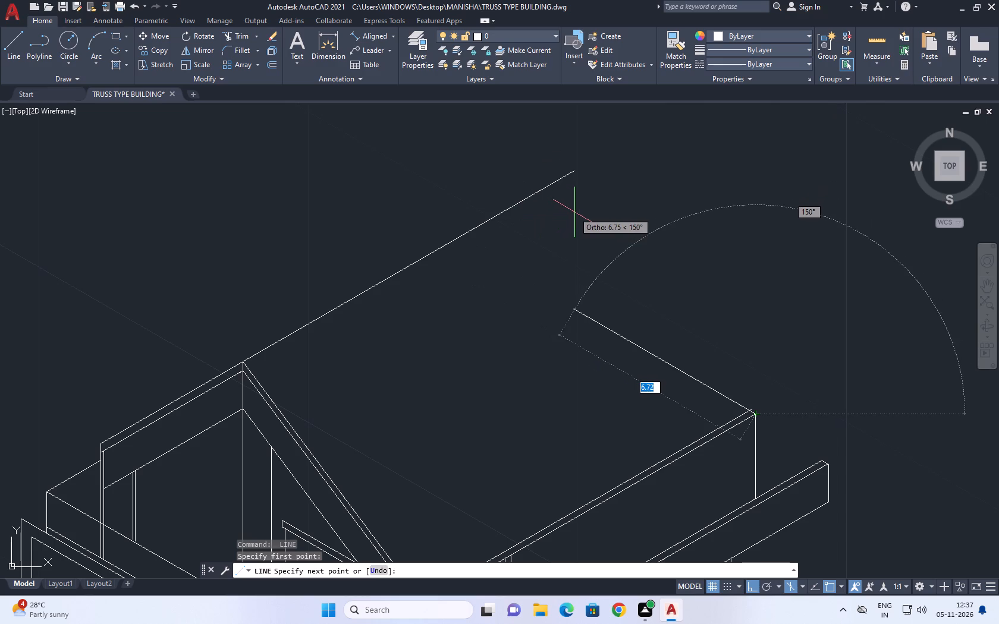
{"action": "left_click", "coordinate": [563, 177]}
{"action": "key", "text": "Escape"}
{"action": "scroll", "coordinate": [666, 272], "scroll_direction": "down", "scroll_amount": 2}
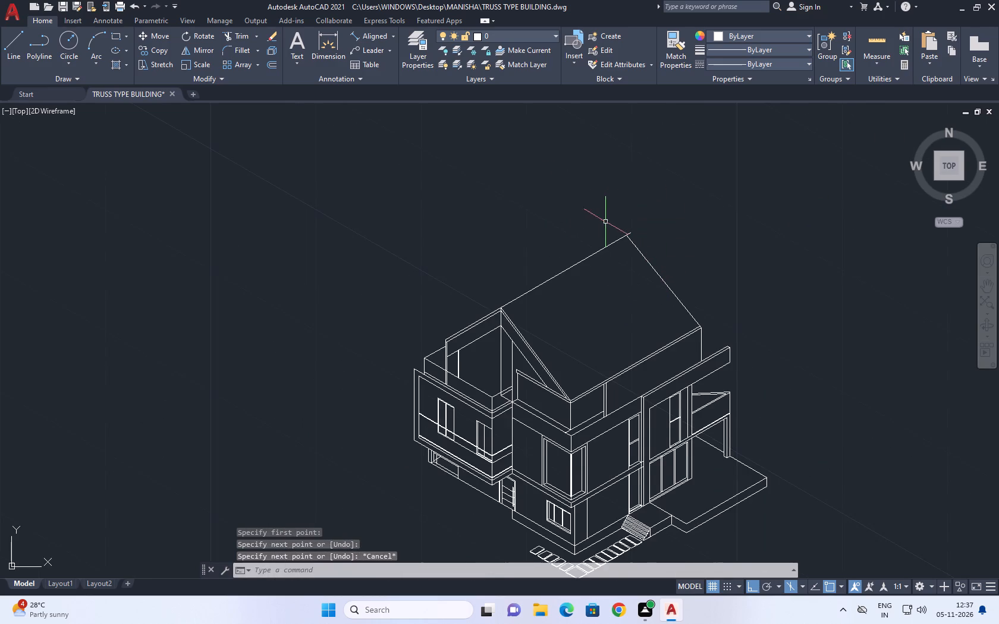
Trim the short excess of the ridge line beyond the rear gable's sloping edge.
{"action": "middle_click_drag", "start_coordinate": [611, 236], "coordinate": [618, 249]}
{"action": "type", "text": "TR"}
{"action": "key", "text": "space"}
{"action": "scroll", "coordinate": [665, 270], "scroll_direction": "up", "scroll_amount": 3}
{"action": "scroll", "coordinate": [567, 190], "scroll_direction": "up", "scroll_amount": 2}
{"action": "left_click", "coordinate": [538, 169]}
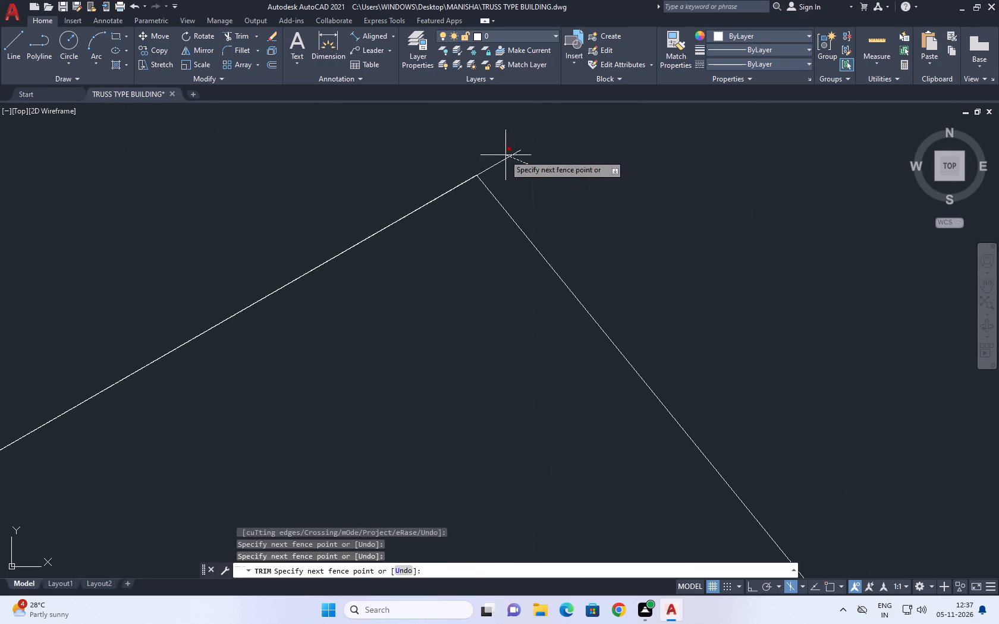
{"action": "left_click", "coordinate": [502, 152]}
{"action": "scroll", "coordinate": [577, 218], "scroll_direction": "down", "scroll_amount": 6}
{"action": "key", "text": "Escape"}
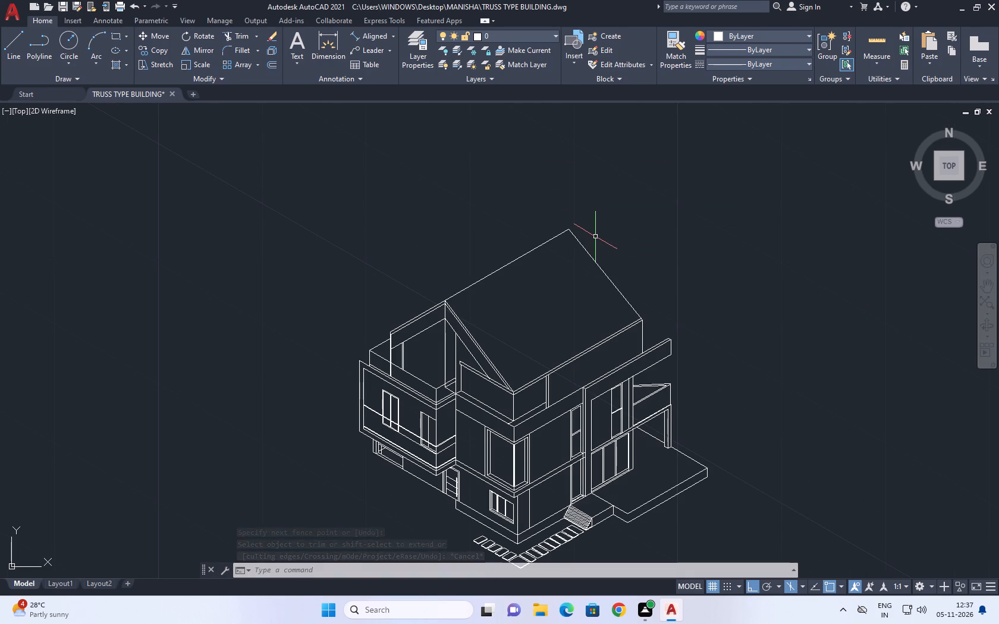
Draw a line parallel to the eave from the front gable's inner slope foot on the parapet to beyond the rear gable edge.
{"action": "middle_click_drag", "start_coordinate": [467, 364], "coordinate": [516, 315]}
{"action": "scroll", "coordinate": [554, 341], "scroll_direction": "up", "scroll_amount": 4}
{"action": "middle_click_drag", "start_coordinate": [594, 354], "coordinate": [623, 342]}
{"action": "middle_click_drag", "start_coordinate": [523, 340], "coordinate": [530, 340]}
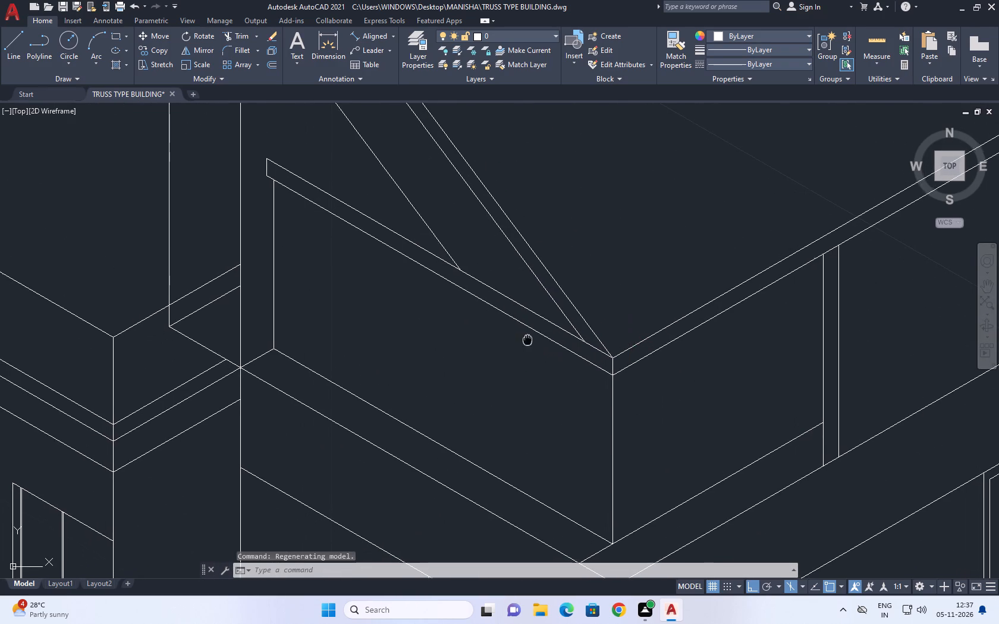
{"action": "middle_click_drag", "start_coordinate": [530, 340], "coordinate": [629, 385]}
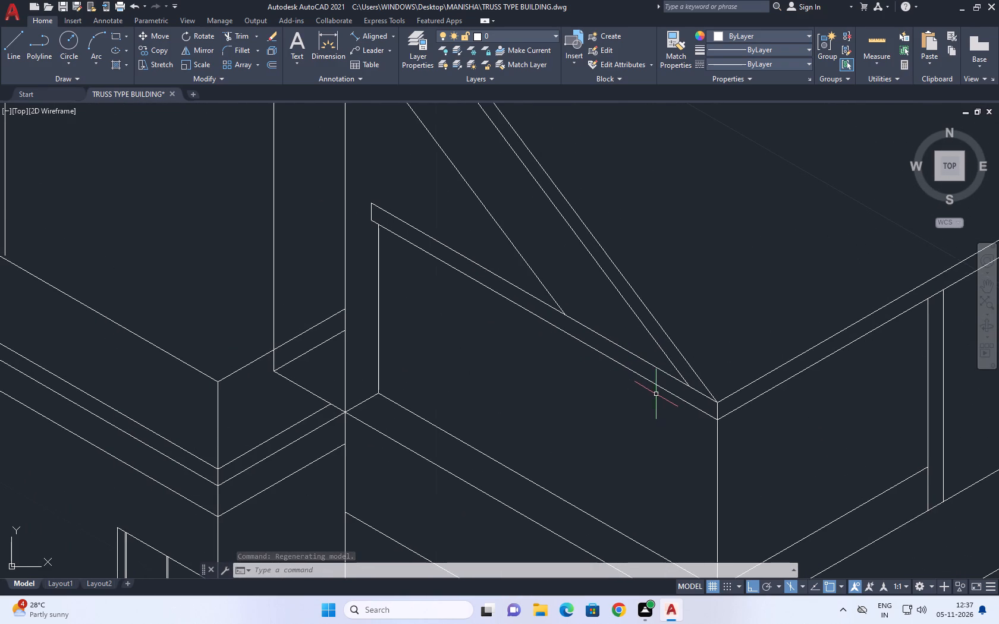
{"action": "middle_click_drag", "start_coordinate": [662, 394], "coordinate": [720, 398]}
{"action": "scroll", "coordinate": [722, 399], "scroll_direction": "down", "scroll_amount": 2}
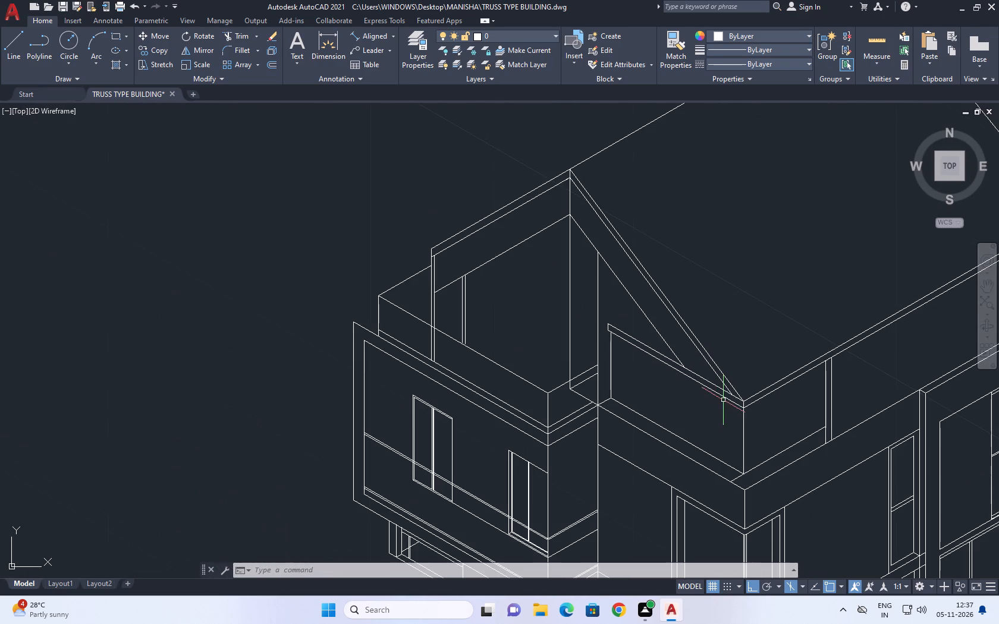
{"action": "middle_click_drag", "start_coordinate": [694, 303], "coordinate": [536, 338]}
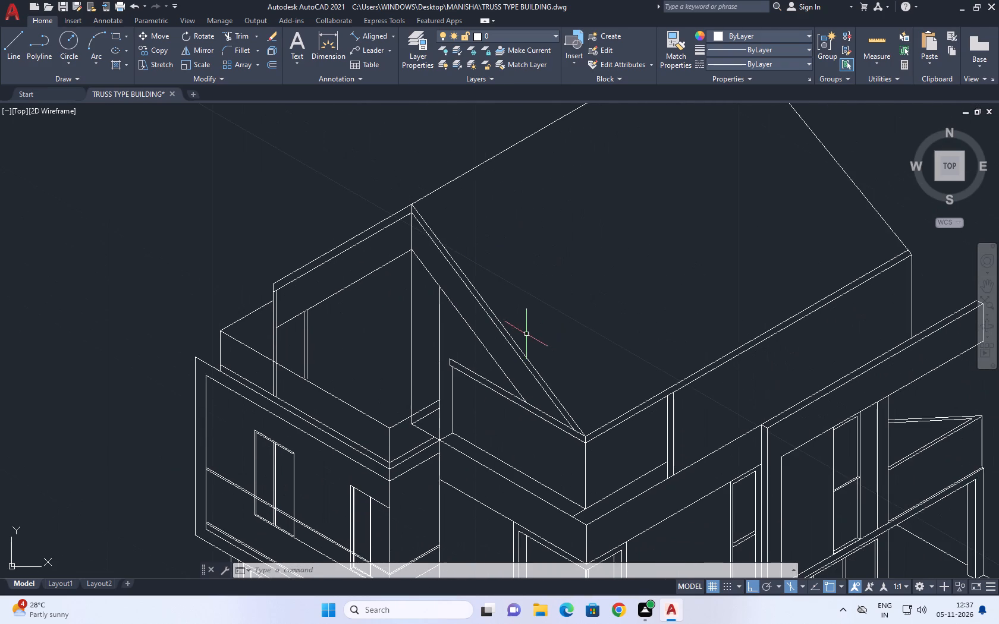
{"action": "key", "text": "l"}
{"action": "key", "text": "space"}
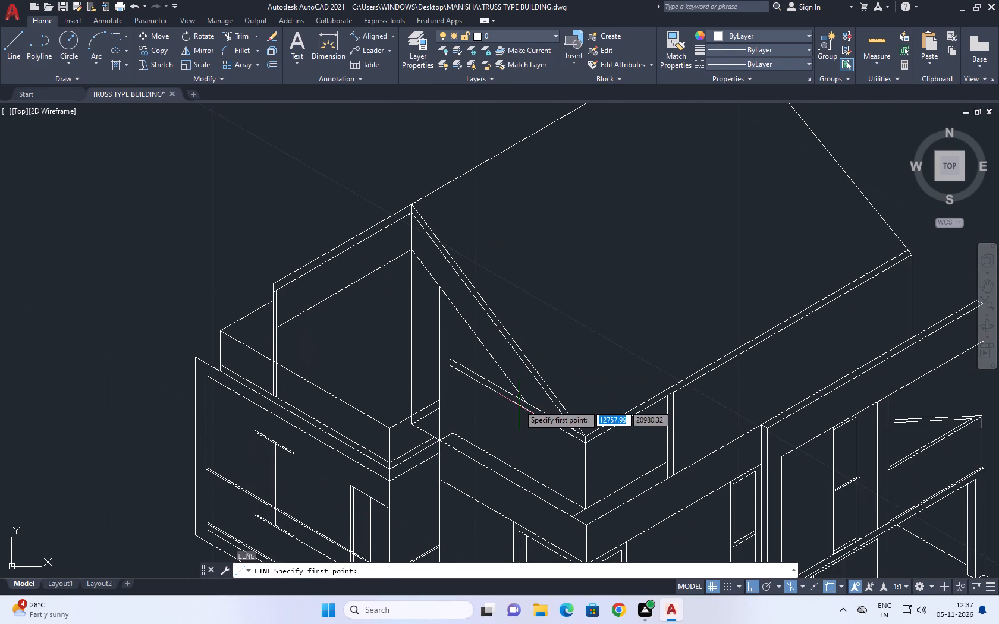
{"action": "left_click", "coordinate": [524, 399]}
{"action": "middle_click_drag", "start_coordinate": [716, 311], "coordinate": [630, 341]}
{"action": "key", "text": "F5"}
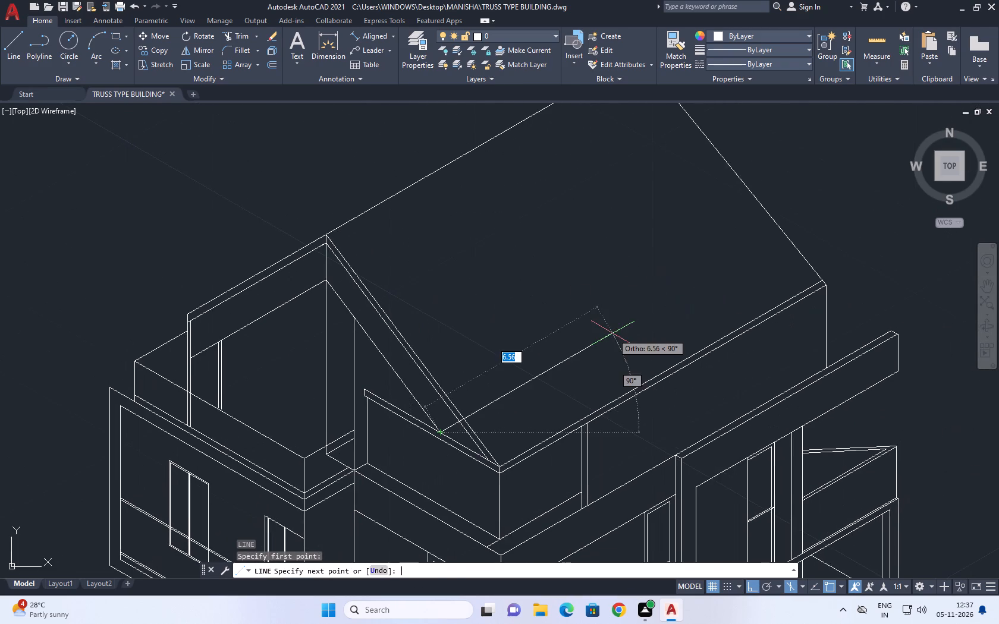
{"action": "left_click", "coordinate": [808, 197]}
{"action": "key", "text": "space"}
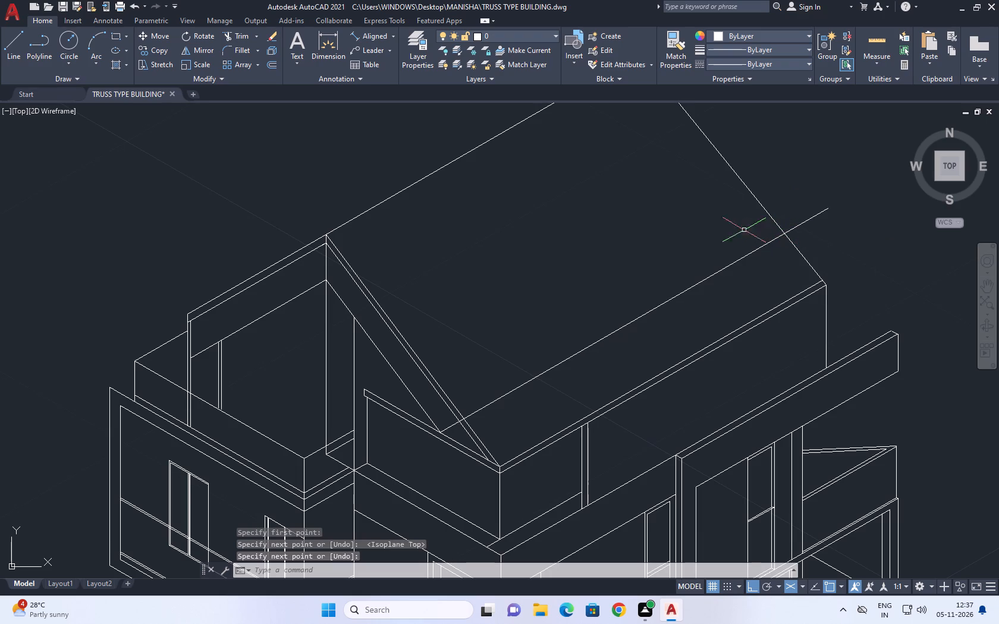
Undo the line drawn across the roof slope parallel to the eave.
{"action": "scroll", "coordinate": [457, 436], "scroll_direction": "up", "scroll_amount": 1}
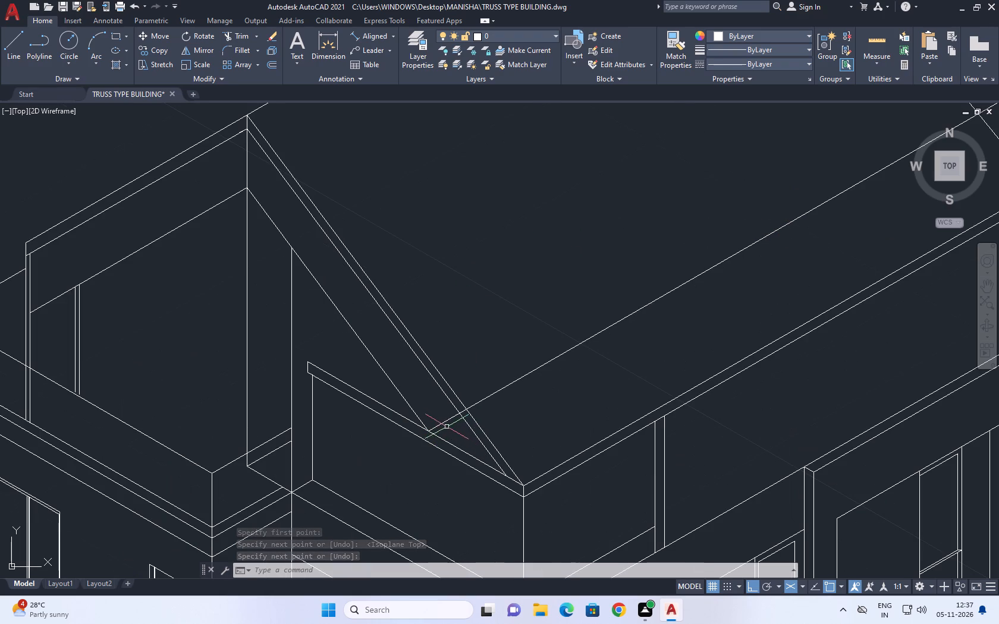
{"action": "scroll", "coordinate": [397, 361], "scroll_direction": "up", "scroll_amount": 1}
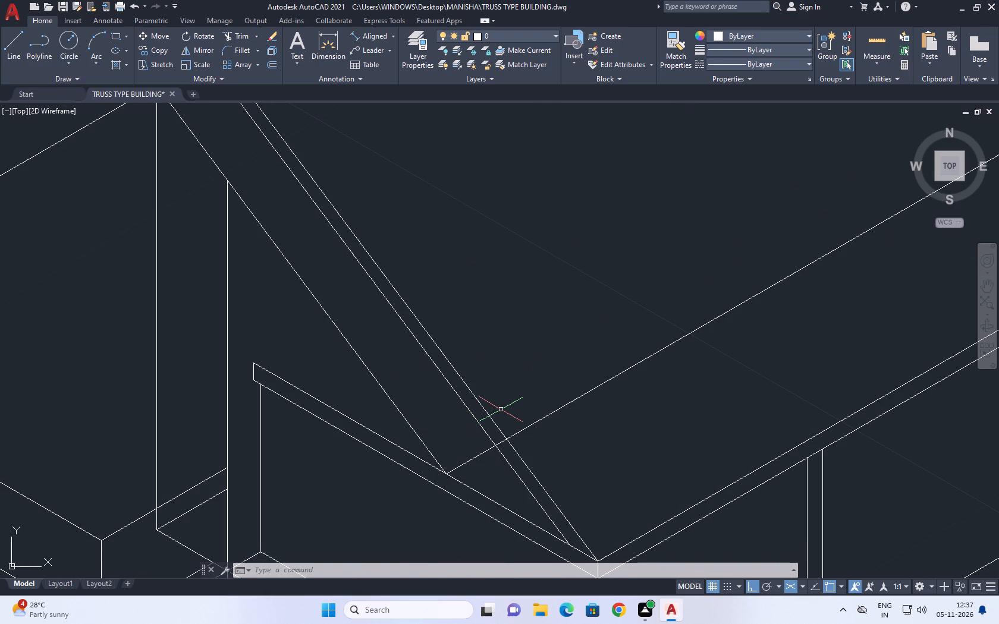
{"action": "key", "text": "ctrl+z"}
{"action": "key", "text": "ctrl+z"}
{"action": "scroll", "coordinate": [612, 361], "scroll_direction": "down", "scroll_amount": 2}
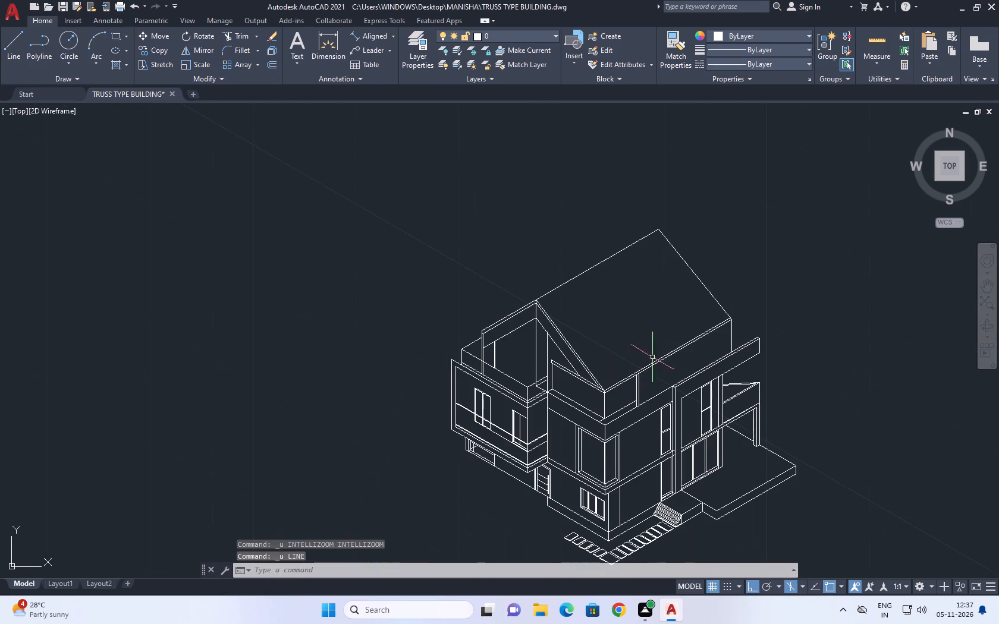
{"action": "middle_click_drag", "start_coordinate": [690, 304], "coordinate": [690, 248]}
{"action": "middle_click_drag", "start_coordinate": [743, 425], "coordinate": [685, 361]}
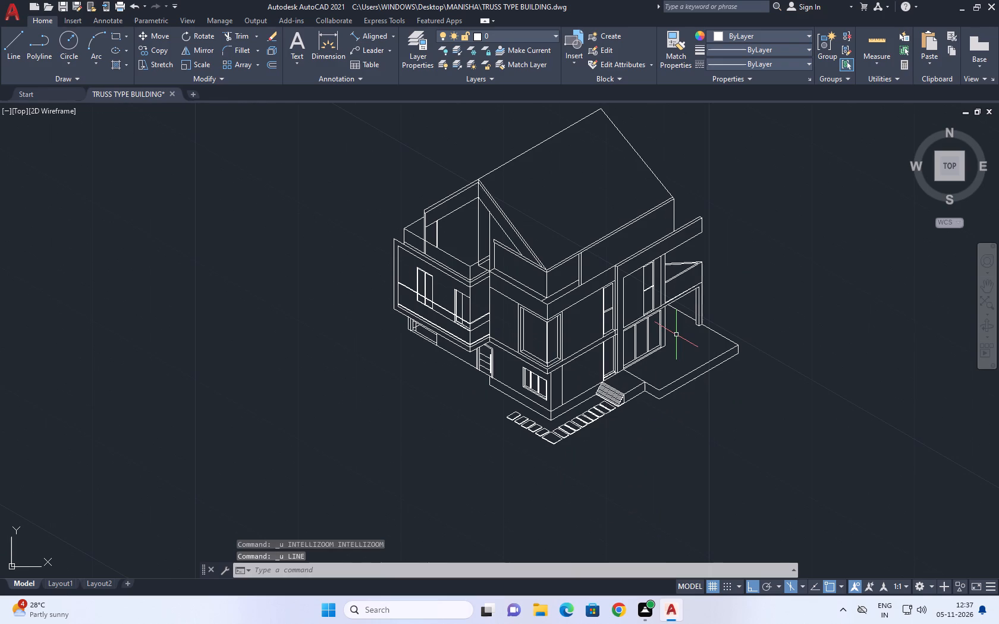
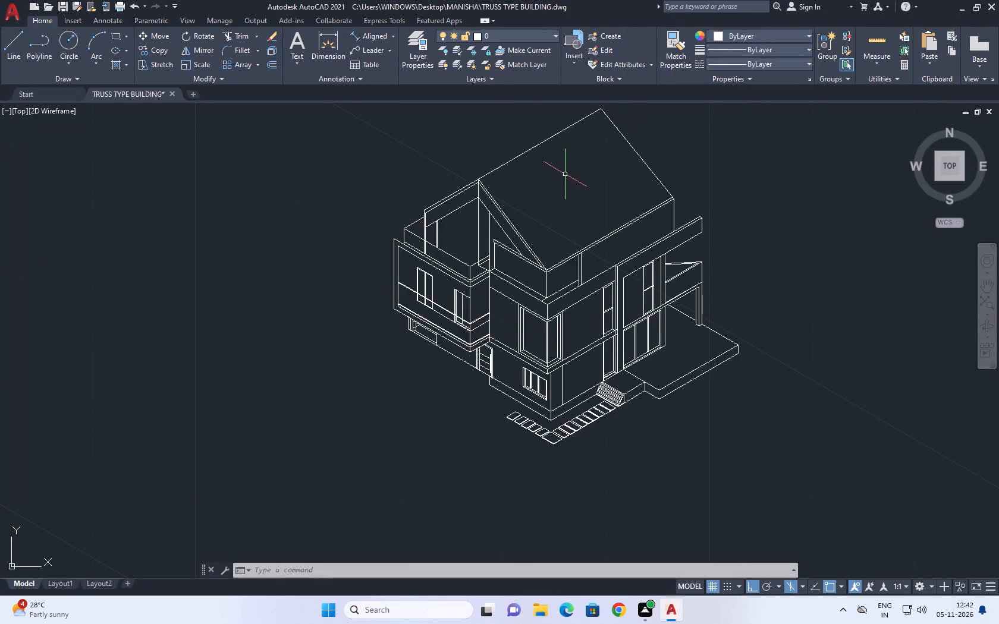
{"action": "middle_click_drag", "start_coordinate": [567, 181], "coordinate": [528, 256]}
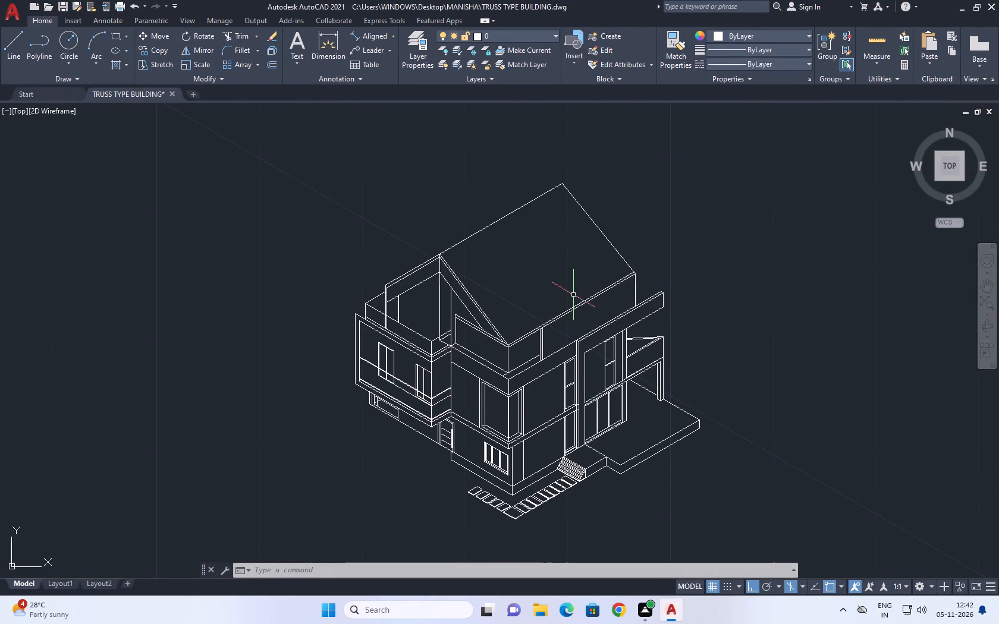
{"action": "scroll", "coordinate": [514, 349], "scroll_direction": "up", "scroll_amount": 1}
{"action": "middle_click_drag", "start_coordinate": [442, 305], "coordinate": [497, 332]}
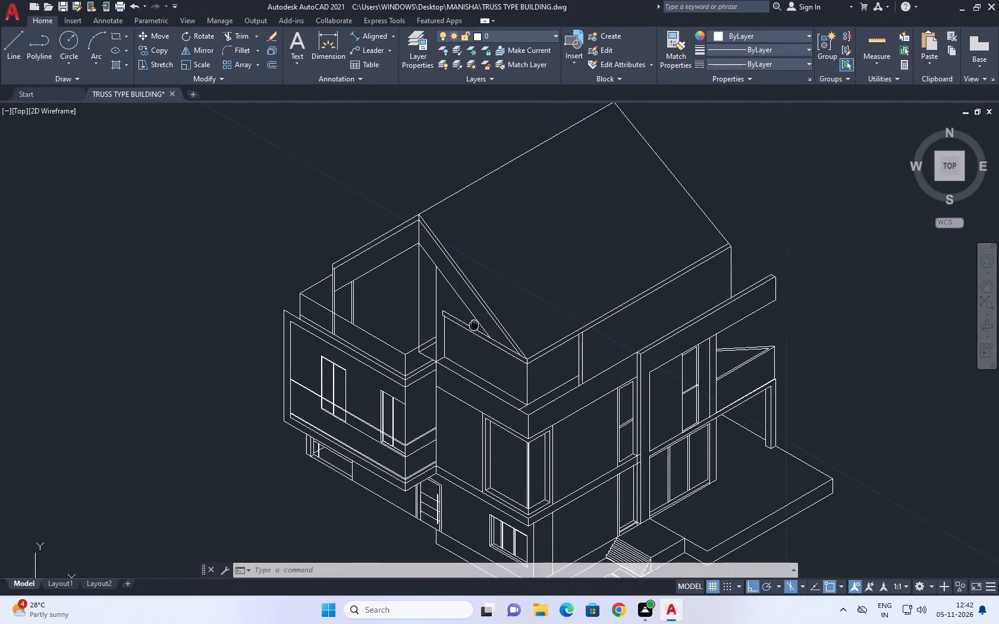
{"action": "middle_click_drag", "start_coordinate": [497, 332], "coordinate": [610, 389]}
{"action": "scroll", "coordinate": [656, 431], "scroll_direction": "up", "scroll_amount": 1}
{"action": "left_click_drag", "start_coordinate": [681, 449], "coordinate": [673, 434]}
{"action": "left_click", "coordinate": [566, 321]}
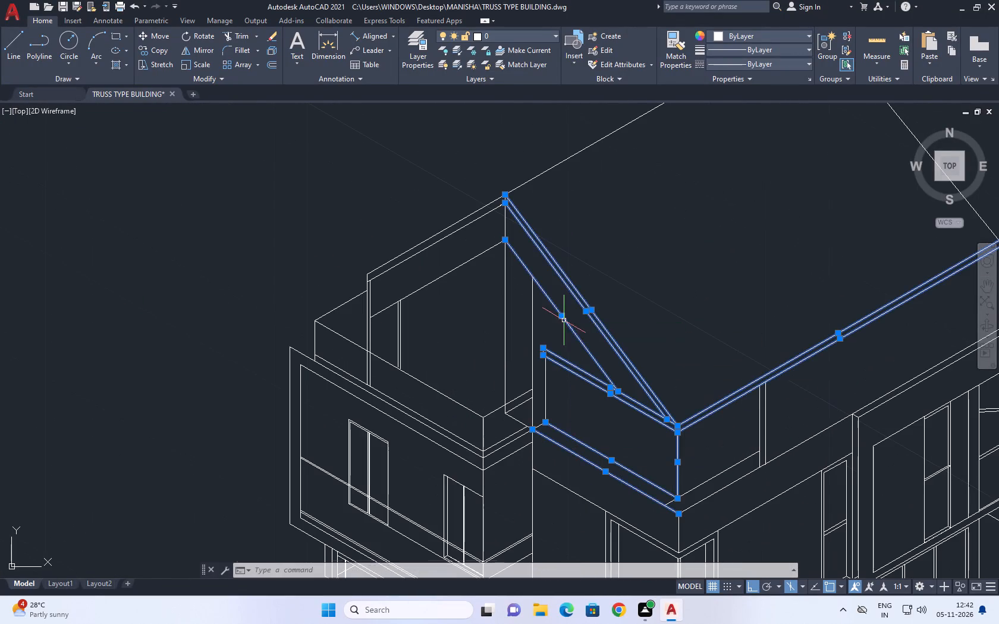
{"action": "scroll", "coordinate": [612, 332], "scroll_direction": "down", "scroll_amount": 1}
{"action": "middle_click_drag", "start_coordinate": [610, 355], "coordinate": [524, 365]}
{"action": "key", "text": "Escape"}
Move the gable roof's slope, ridge, eave and parapet lines together off the building to clear space on its right side.
{"action": "left_click_drag", "start_coordinate": [712, 156], "coordinate": [708, 164]}
{"action": "left_click_drag", "start_coordinate": [580, 247], "coordinate": [569, 251]}
{"action": "left_click", "coordinate": [519, 217]}
{"action": "left_click", "coordinate": [484, 322]}
{"action": "scroll", "coordinate": [601, 396], "scroll_direction": "up", "scroll_amount": 3}
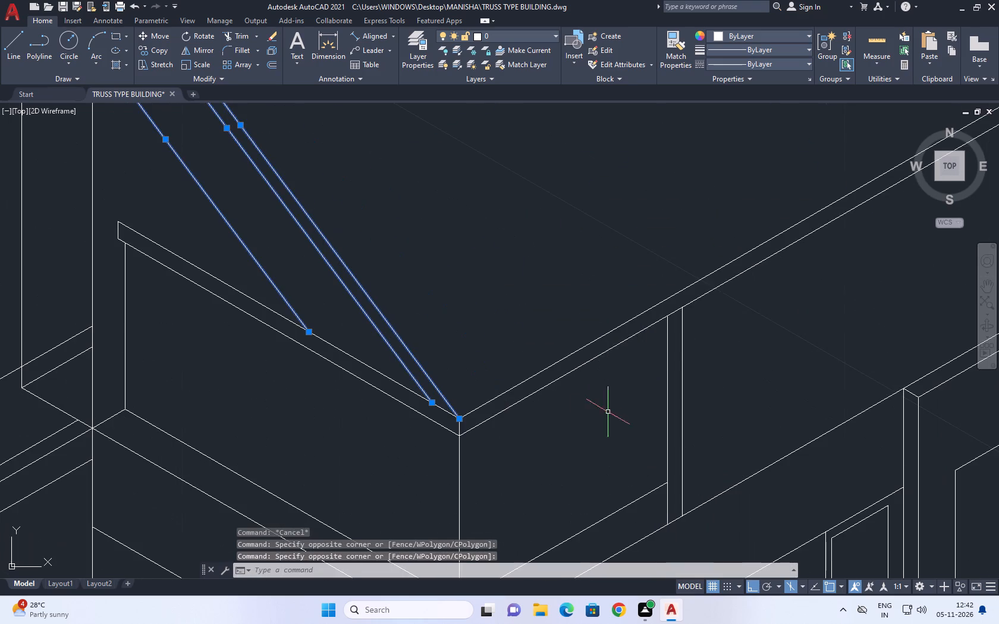
{"action": "left_click_drag", "start_coordinate": [608, 417], "coordinate": [589, 389]}
{"action": "left_click", "coordinate": [526, 319]}
{"action": "scroll", "coordinate": [524, 329], "scroll_direction": "down", "scroll_amount": 2}
{"action": "scroll", "coordinate": [450, 373], "scroll_direction": "up", "scroll_amount": 1}
{"action": "left_click_drag", "start_coordinate": [470, 387], "coordinate": [464, 379]}
{"action": "left_click", "coordinate": [409, 294]}
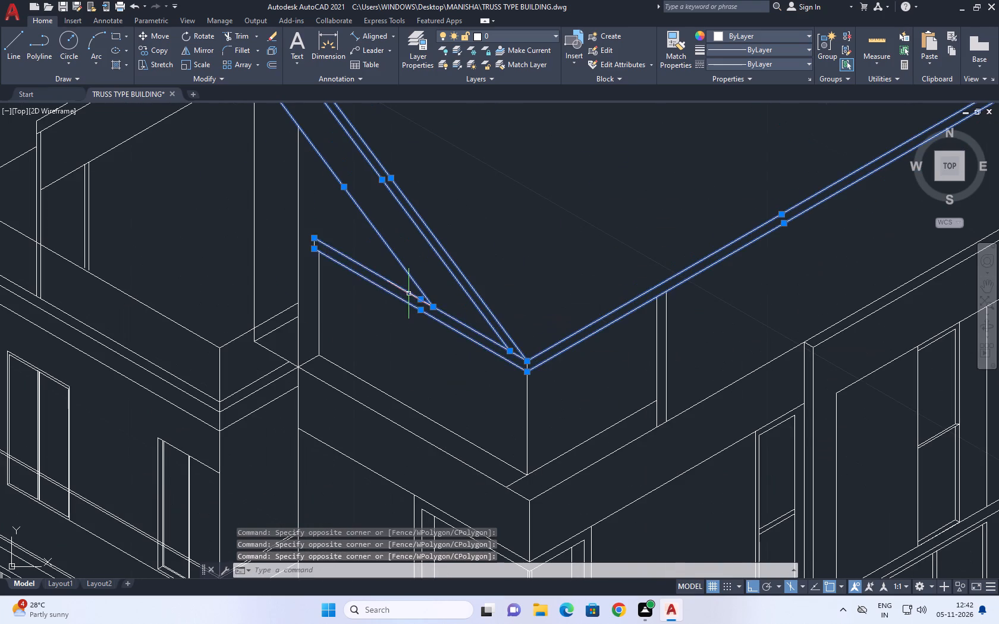
{"action": "middle_click_drag", "start_coordinate": [423, 308], "coordinate": [536, 405]}
{"action": "scroll", "coordinate": [533, 360], "scroll_direction": "down", "scroll_amount": 2}
{"action": "scroll", "coordinate": [429, 318], "scroll_direction": "up", "scroll_amount": 2}
{"action": "left_click_drag", "start_coordinate": [445, 332], "coordinate": [438, 295]}
{"action": "left_click", "coordinate": [405, 231]}
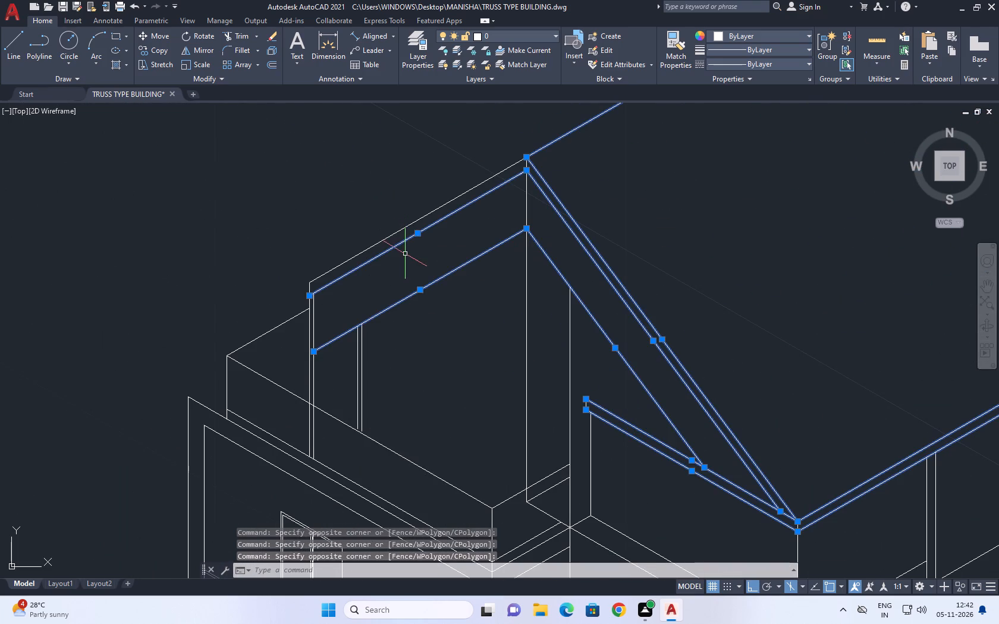
{"action": "left_click", "coordinate": [405, 263]}
{"action": "left_click", "coordinate": [363, 213]}
{"action": "middle_click_drag", "start_coordinate": [382, 238], "coordinate": [278, 272]}
{"action": "middle_click_drag", "start_coordinate": [472, 255], "coordinate": [375, 263]}
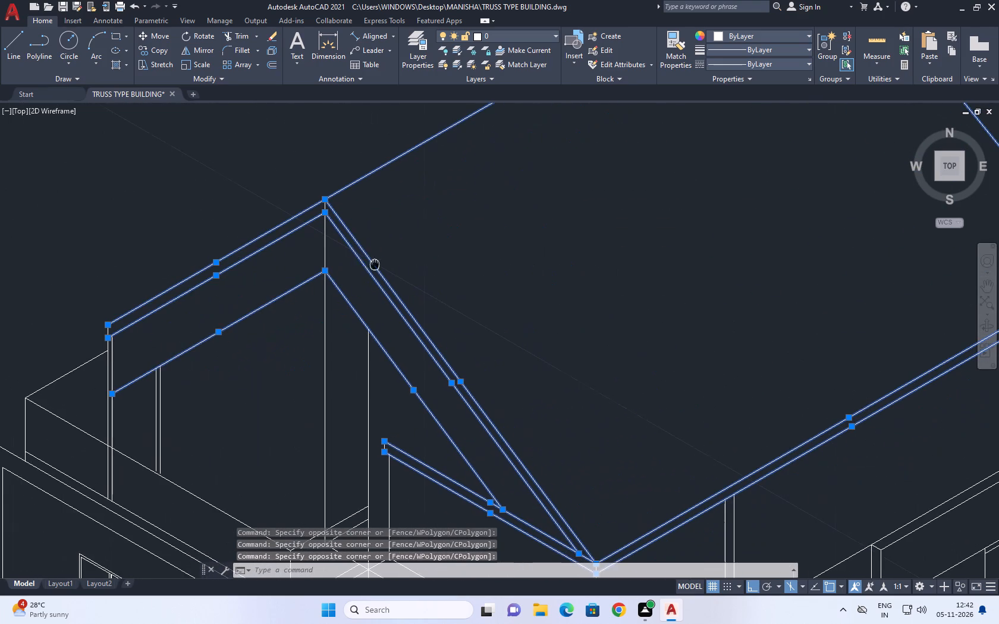
{"action": "left_click", "coordinate": [335, 250]}
{"action": "left_click", "coordinate": [306, 245]}
{"action": "middle_click_drag", "start_coordinate": [355, 256], "coordinate": [224, 257]}
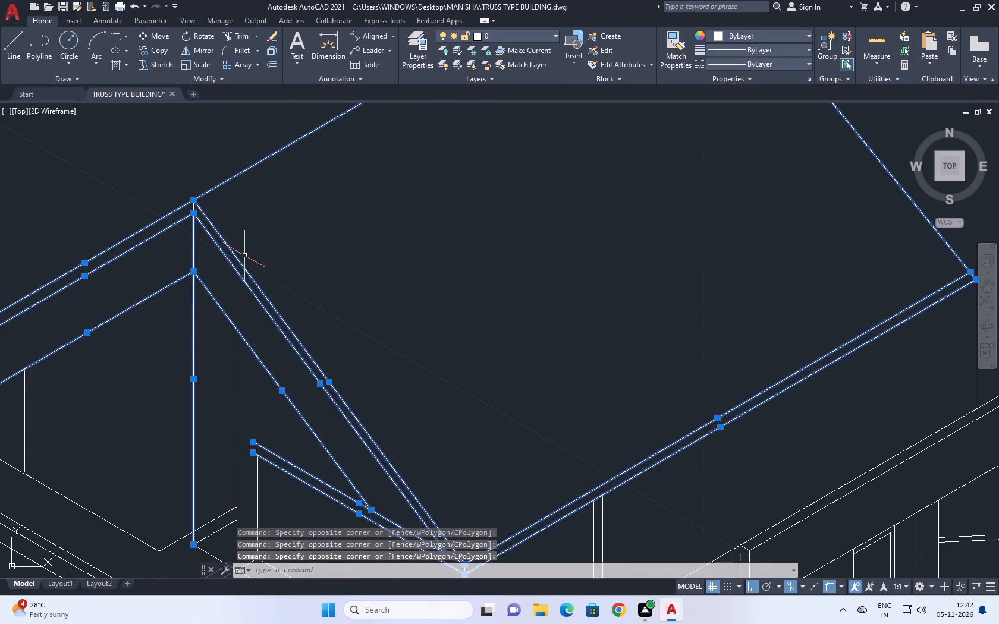
{"action": "key", "text": "m"}
{"action": "key", "text": "space"}
{"action": "left_click_drag", "start_coordinate": [144, 481], "coordinate": [161, 481]}
{"action": "scroll", "coordinate": [301, 429], "scroll_direction": "down", "scroll_amount": 5}
{"action": "left_click", "coordinate": [596, 460]}
Erase the two tiny leftover roof line pieces floating above the building.
{"action": "scroll", "coordinate": [279, 415], "scroll_direction": "up", "scroll_amount": 1}
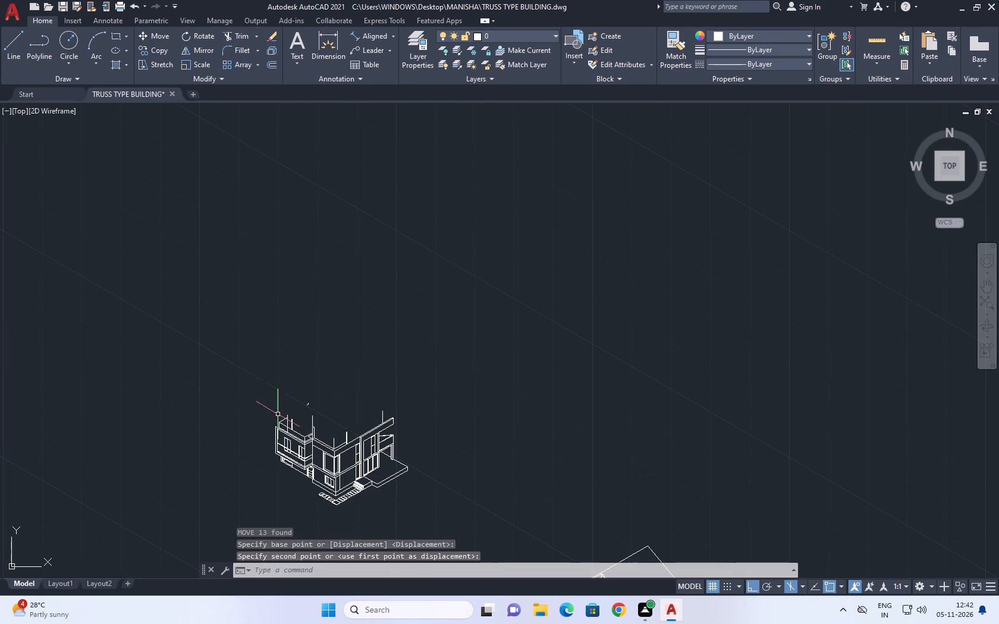
{"action": "scroll", "coordinate": [281, 415], "scroll_direction": "up", "scroll_amount": 4}
{"action": "left_click_drag", "start_coordinate": [241, 379], "coordinate": [236, 377]}
{"action": "left_click", "coordinate": [176, 316]}
{"action": "left_click_drag", "start_coordinate": [283, 409], "coordinate": [271, 379]}
{"action": "left_click_drag", "start_coordinate": [219, 308], "coordinate": [213, 305]}
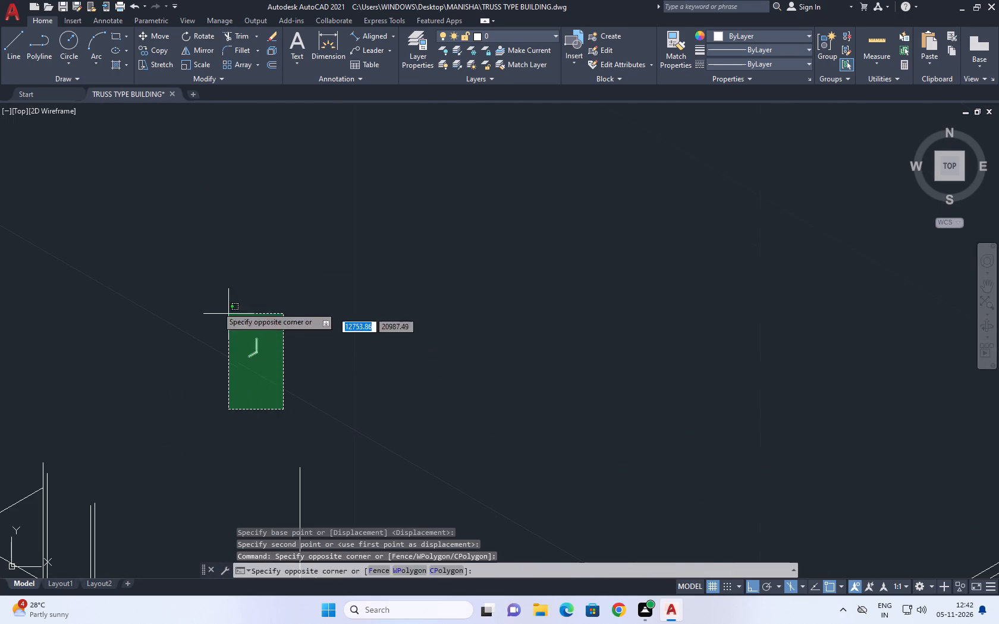
{"action": "left_click_drag", "start_coordinate": [213, 305], "coordinate": [169, 295]}
{"action": "key", "text": "Delete"}
Erase the short floating vertical line left beside the tall vertical at the junction of the two front blocks.
{"action": "scroll", "coordinate": [303, 345], "scroll_direction": "down", "scroll_amount": 1}
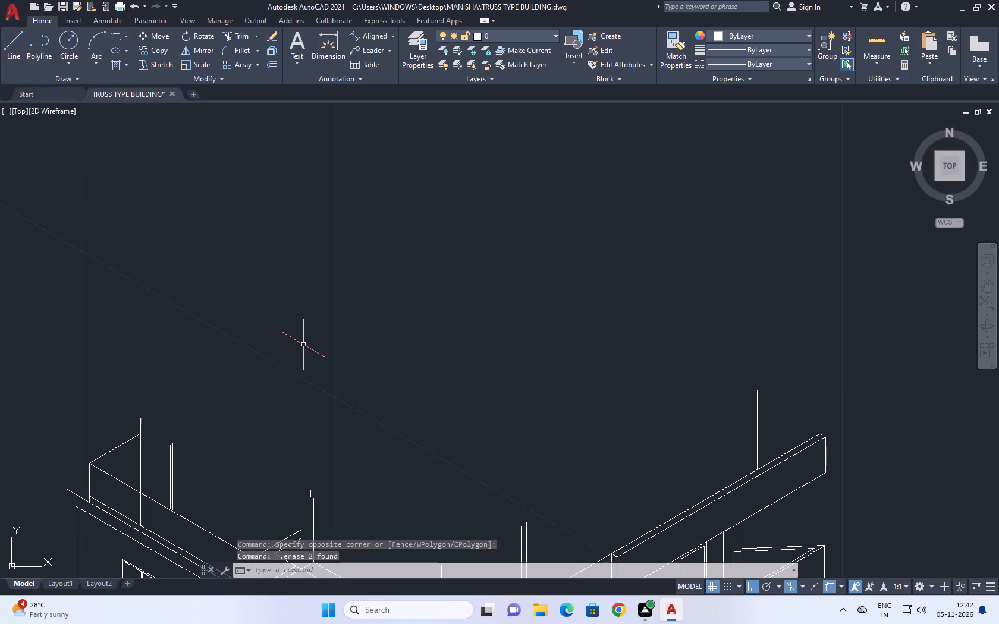
{"action": "middle_click_drag", "start_coordinate": [268, 483], "coordinate": [272, 488]}
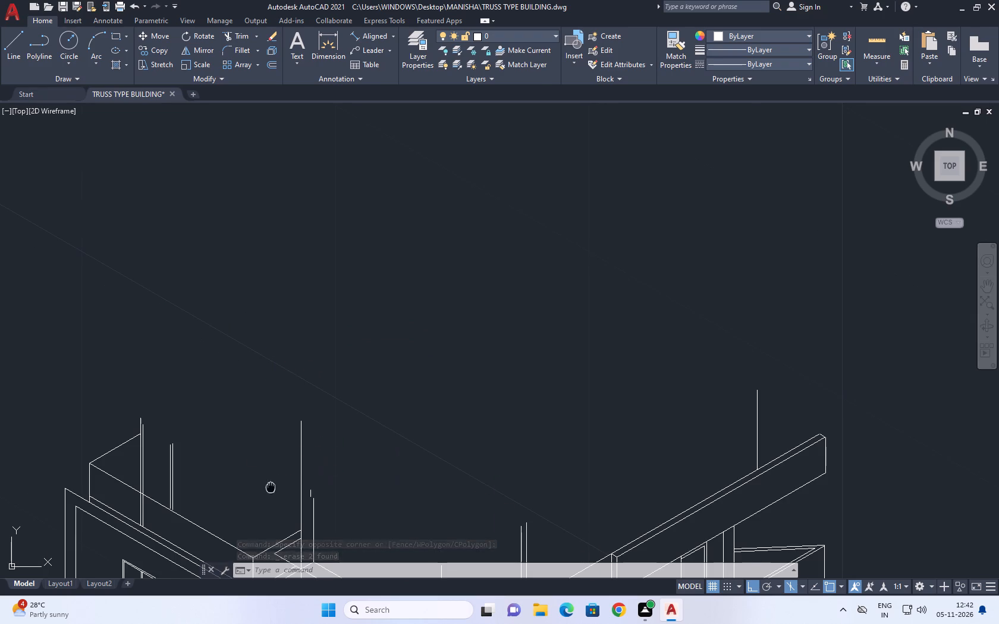
{"action": "middle_click_drag", "start_coordinate": [272, 488], "coordinate": [463, 310]}
{"action": "scroll", "coordinate": [410, 309], "scroll_direction": "up", "scroll_amount": 1}
{"action": "scroll", "coordinate": [621, 369], "scroll_direction": "down", "scroll_amount": 1}
{"action": "middle_click_drag", "start_coordinate": [615, 369], "coordinate": [460, 349]}
{"action": "scroll", "coordinate": [460, 349], "scroll_direction": "up", "scroll_amount": 1}
{"action": "scroll", "coordinate": [426, 309], "scroll_direction": "down", "scroll_amount": 1}
{"action": "scroll", "coordinate": [422, 297], "scroll_direction": "up", "scroll_amount": 5}
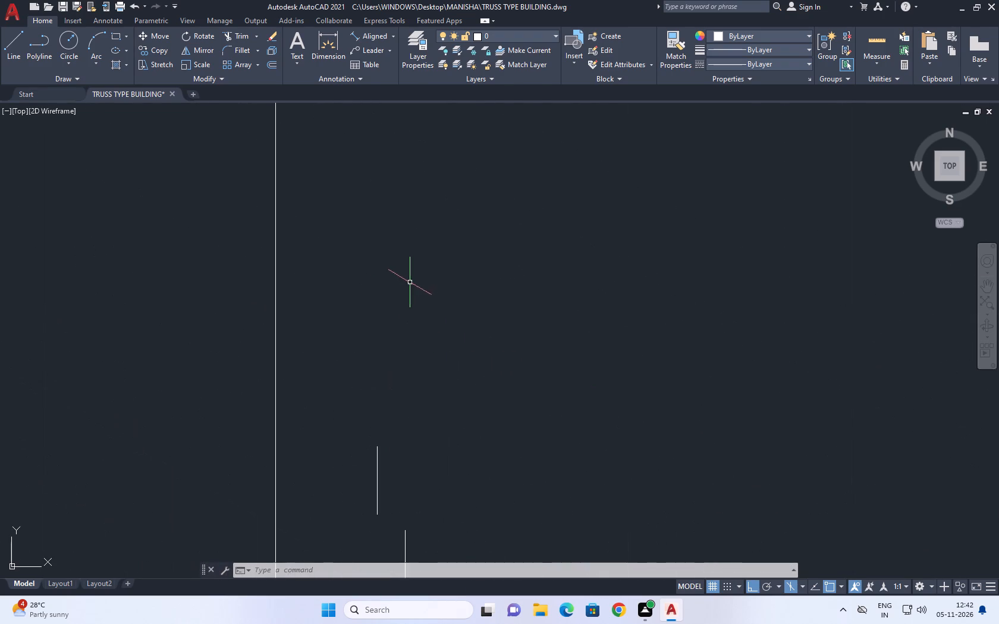
{"action": "scroll", "coordinate": [379, 349], "scroll_direction": "down", "scroll_amount": 2}
{"action": "scroll", "coordinate": [367, 383], "scroll_direction": "up", "scroll_amount": 2}
{"action": "left_click", "coordinate": [366, 355]}
{"action": "left_click_drag", "start_coordinate": [510, 465], "coordinate": [512, 471]}
{"action": "right_click", "coordinate": [476, 297]}
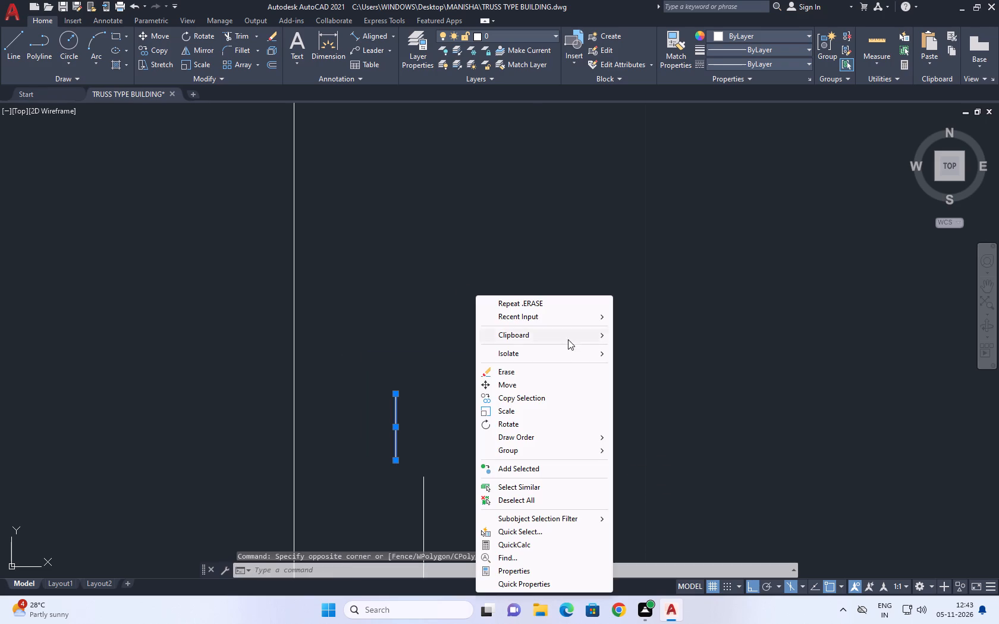
{"action": "left_click", "coordinate": [513, 372]}
Erase the inner base lines of the left block's parapet, first on the short return and then along the long front.
{"action": "scroll", "coordinate": [511, 335], "scroll_direction": "down", "scroll_amount": 5}
{"action": "middle_click_drag", "start_coordinate": [542, 382], "coordinate": [537, 235]}
{"action": "middle_click_drag", "start_coordinate": [552, 308], "coordinate": [583, 197]}
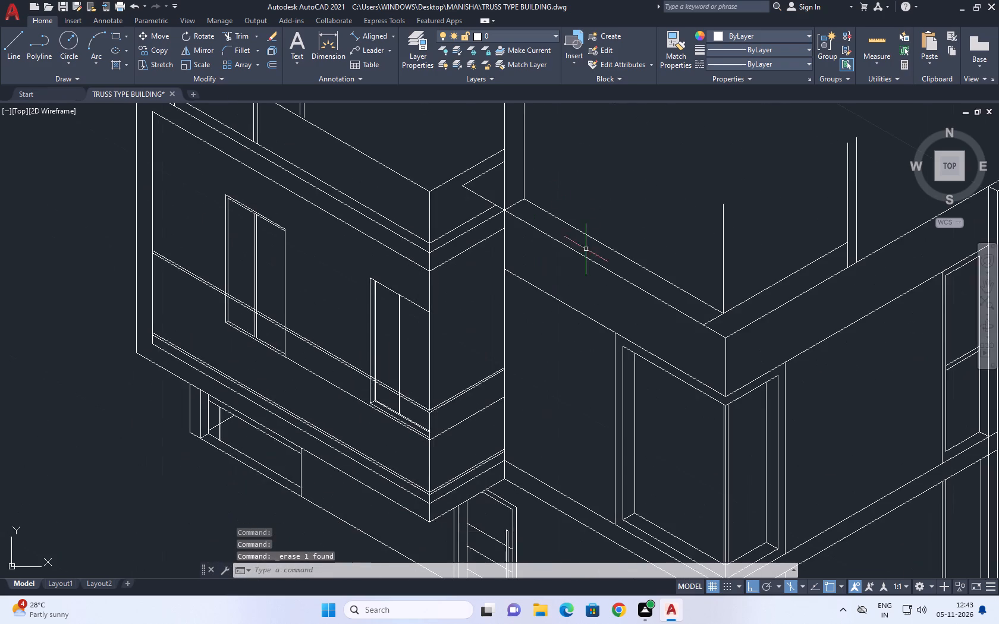
{"action": "middle_click_drag", "start_coordinate": [612, 310], "coordinate": [552, 244]}
{"action": "middle_click_drag", "start_coordinate": [570, 343], "coordinate": [630, 433]}
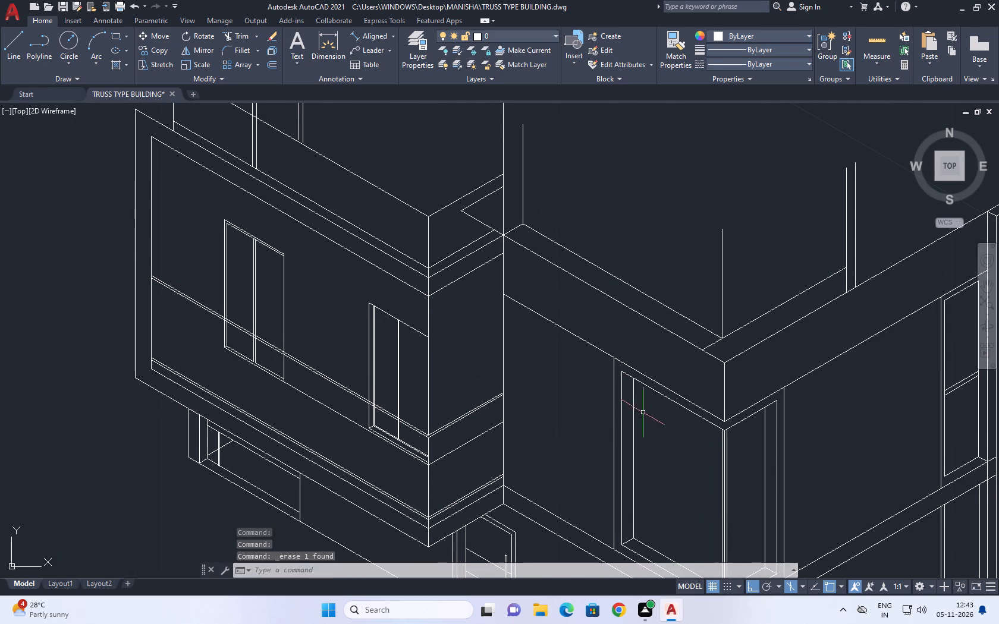
{"action": "middle_click_drag", "start_coordinate": [491, 249], "coordinate": [507, 310]}
{"action": "scroll", "coordinate": [482, 315], "scroll_direction": "up", "scroll_amount": 3}
{"action": "left_click_drag", "start_coordinate": [479, 308], "coordinate": [473, 299]}
{"action": "left_click", "coordinate": [451, 276]}
{"action": "right_click", "coordinate": [435, 242]}
{"action": "left_click", "coordinate": [476, 315]}
{"action": "scroll", "coordinate": [457, 301], "scroll_direction": "down", "scroll_amount": 3}
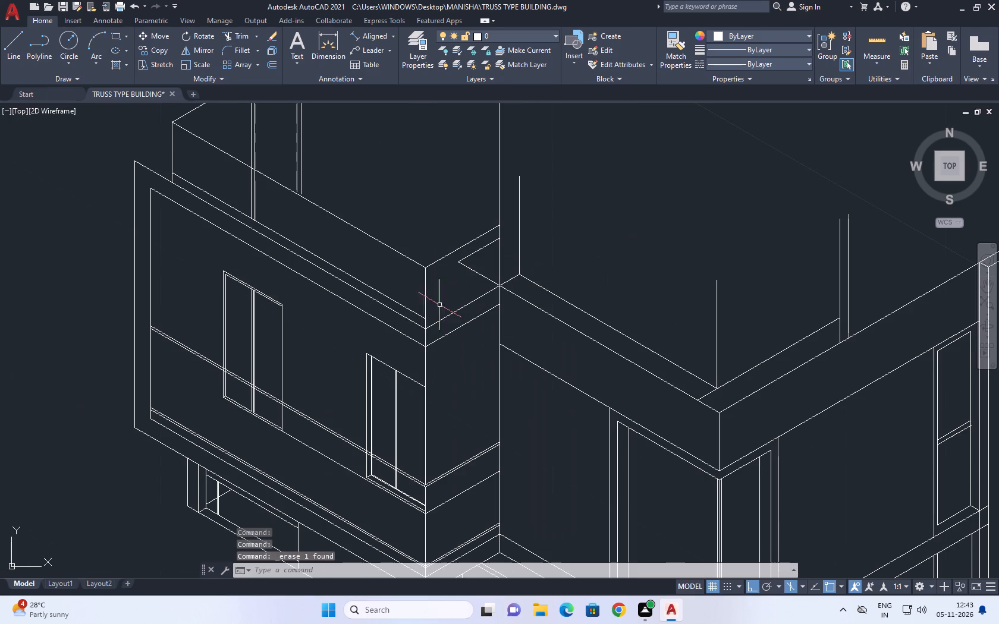
{"action": "left_click", "coordinate": [381, 292]}
{"action": "right_click", "coordinate": [394, 264]}
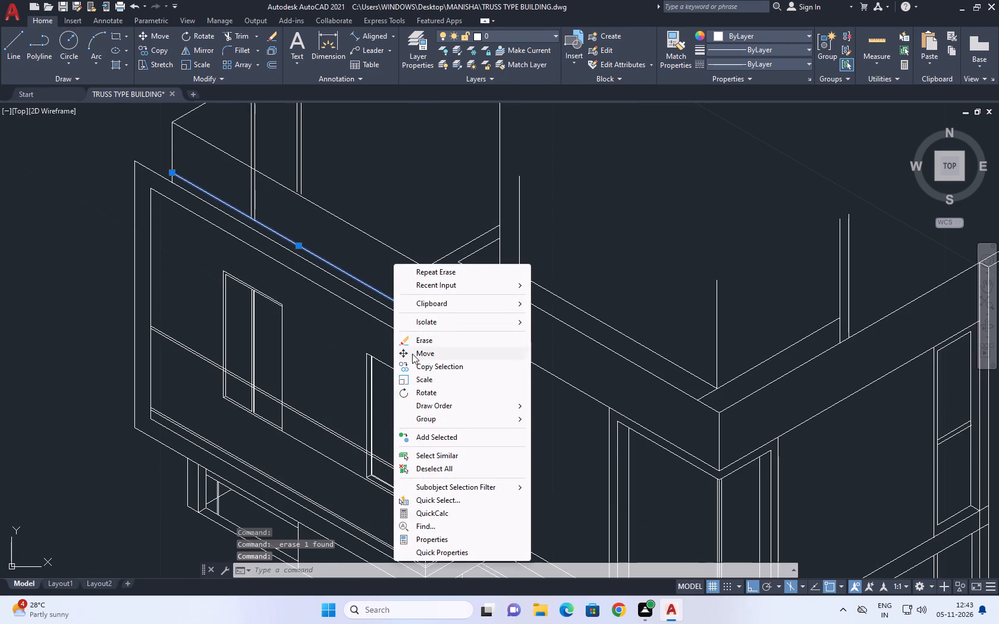
{"action": "left_click", "coordinate": [433, 343]}
Erase the four verticals behind the left block's parapet and the three verticals at the junction with the middle block.
{"action": "middle_click_drag", "start_coordinate": [176, 202], "coordinate": [243, 336]}
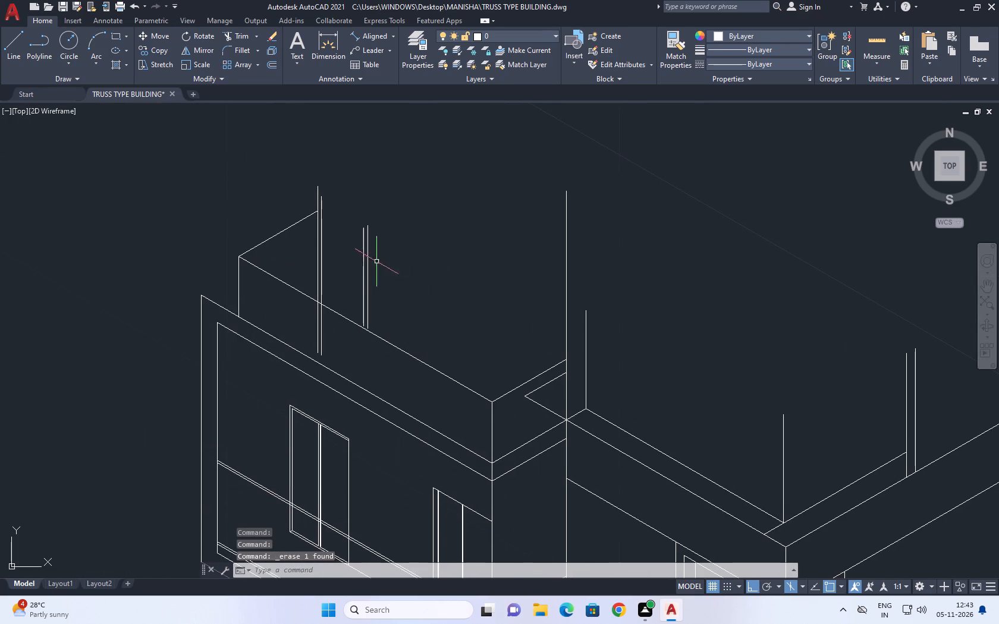
{"action": "left_click_drag", "start_coordinate": [382, 259], "coordinate": [347, 259]}
{"action": "left_click", "coordinate": [306, 255]}
{"action": "right_click", "coordinate": [375, 227]}
{"action": "left_click", "coordinate": [410, 304]}
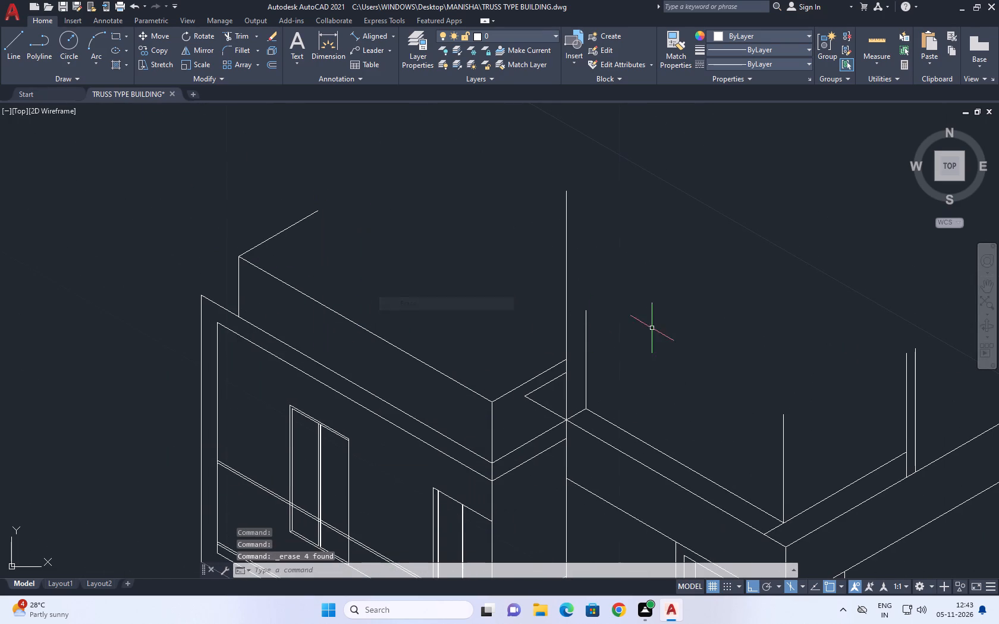
{"action": "left_click_drag", "start_coordinate": [596, 357], "coordinate": [590, 352]}
{"action": "left_click", "coordinate": [564, 305]}
{"action": "right_click", "coordinate": [521, 240]}
{"action": "left_click", "coordinate": [563, 313]}
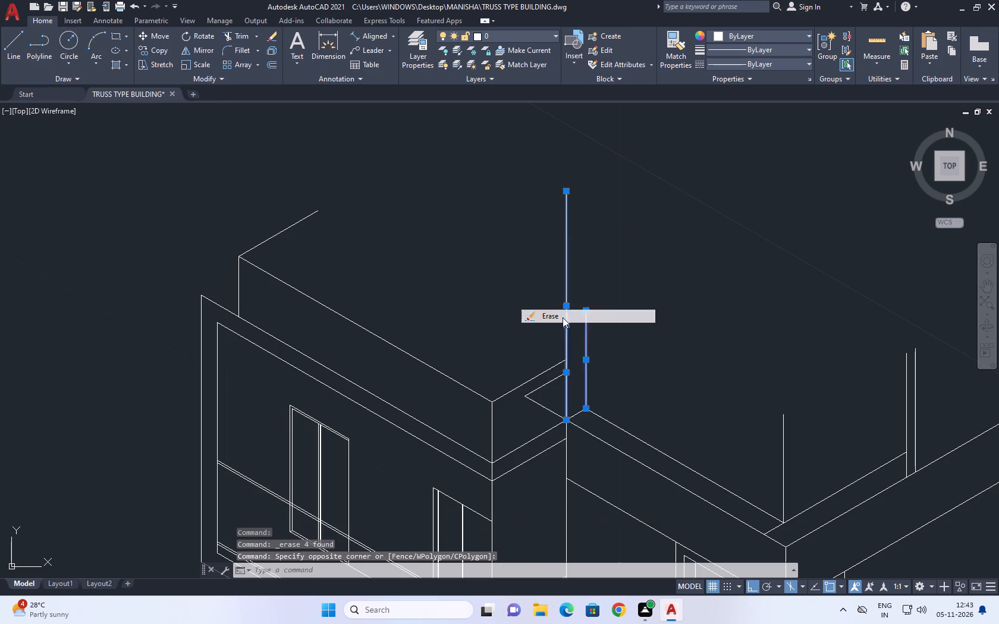
Erase the pair of verticals on the side roof edge and the single vertical at the middle block's front corner.
{"action": "middle_click_drag", "start_coordinate": [583, 336], "coordinate": [329, 332]}
{"action": "left_click_drag", "start_coordinate": [679, 352], "coordinate": [667, 358]}
{"action": "left_click", "coordinate": [616, 375]}
{"action": "right_click", "coordinate": [544, 267]}
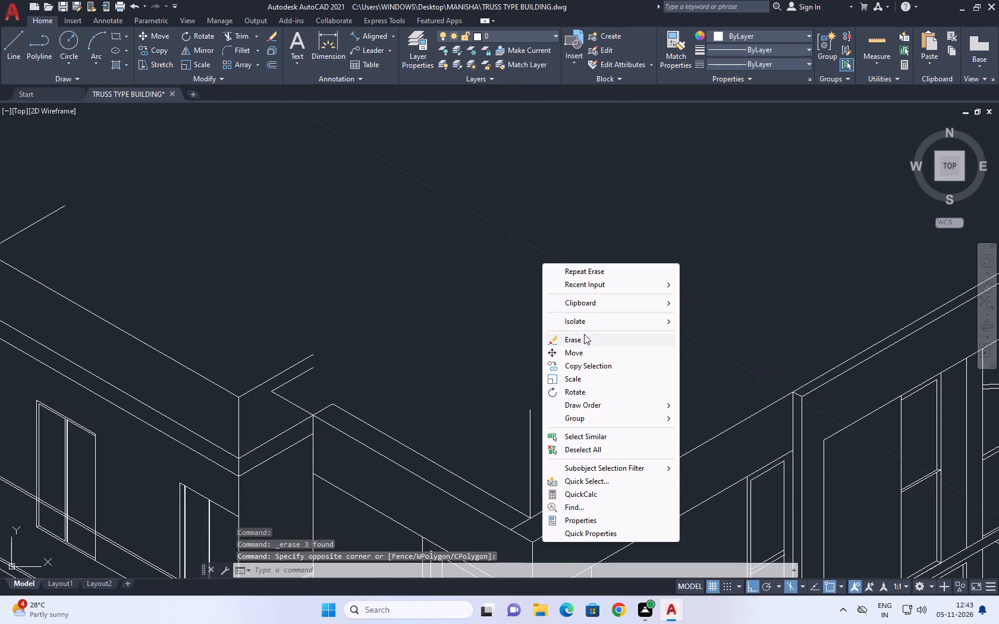
{"action": "left_click", "coordinate": [582, 339]}
{"action": "left_click_drag", "start_coordinate": [570, 424], "coordinate": [533, 431]}
{"action": "left_click_drag", "start_coordinate": [421, 411], "coordinate": [445, 392]}
{"action": "right_click_drag", "start_coordinate": [440, 309], "coordinate": [440, 320]}
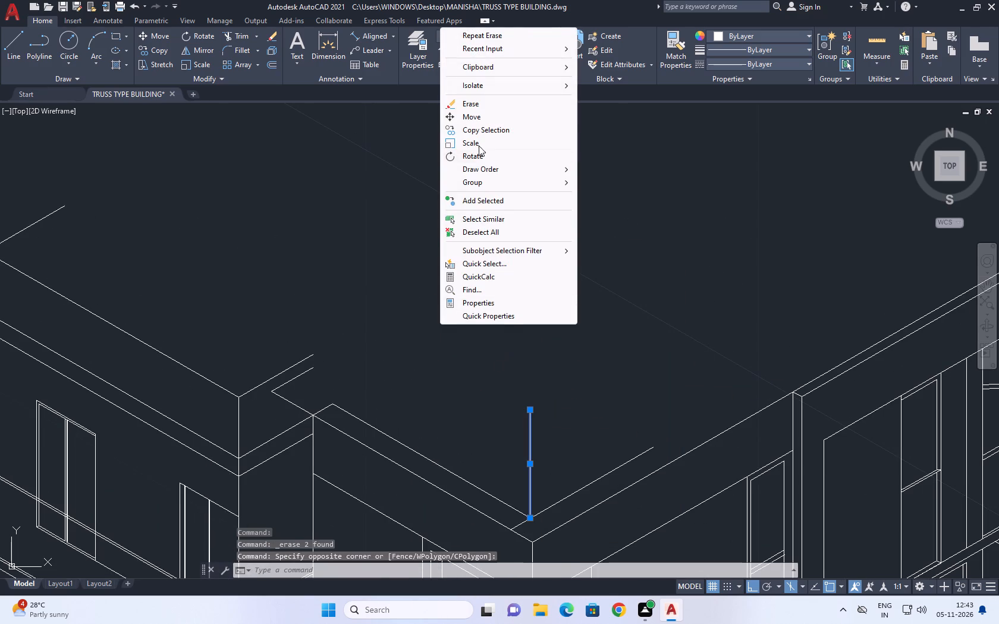
{"action": "left_click", "coordinate": [487, 102]}
Erase the two inner roof edge lines that meet behind the middle block's front corner.
{"action": "scroll", "coordinate": [548, 309], "scroll_direction": "down", "scroll_amount": 2}
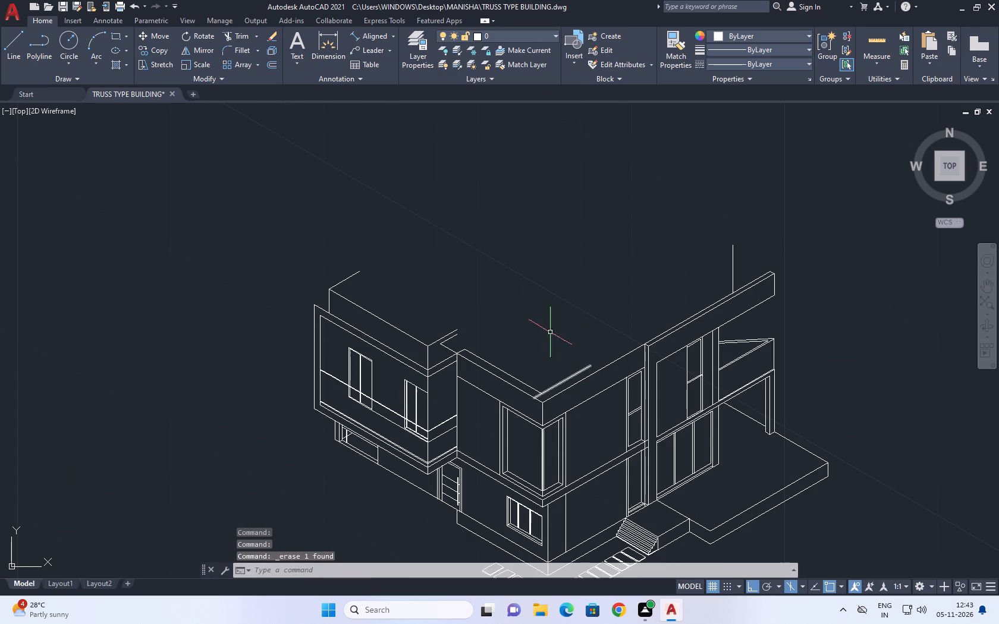
{"action": "middle_click_drag", "start_coordinate": [589, 294], "coordinate": [586, 322]}
{"action": "scroll", "coordinate": [537, 423], "scroll_direction": "up", "scroll_amount": 2}
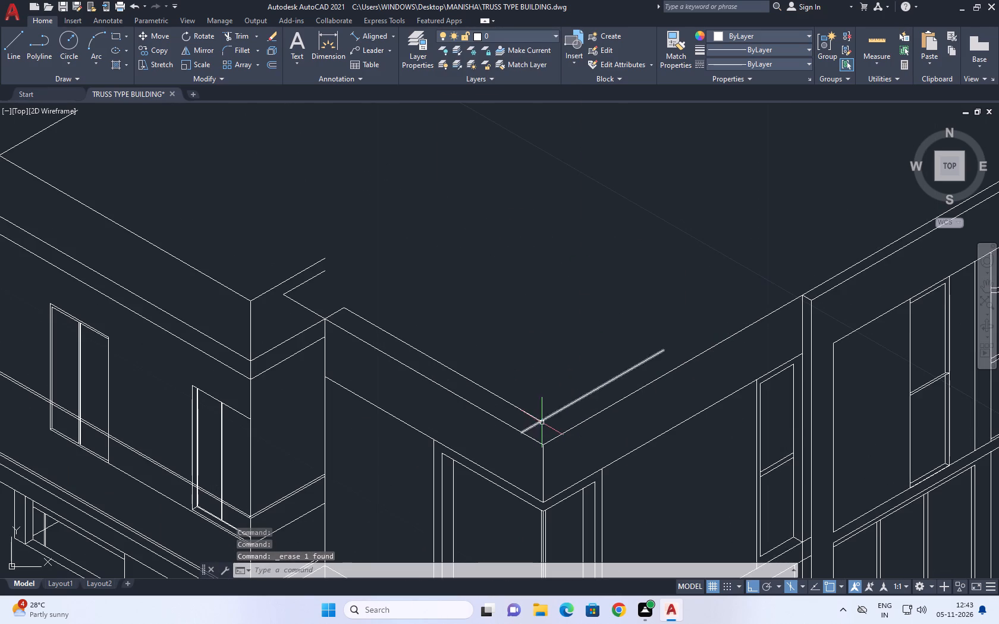
{"action": "left_click", "coordinate": [549, 427]}
{"action": "left_click", "coordinate": [535, 416]}
{"action": "right_click", "coordinate": [513, 342]}
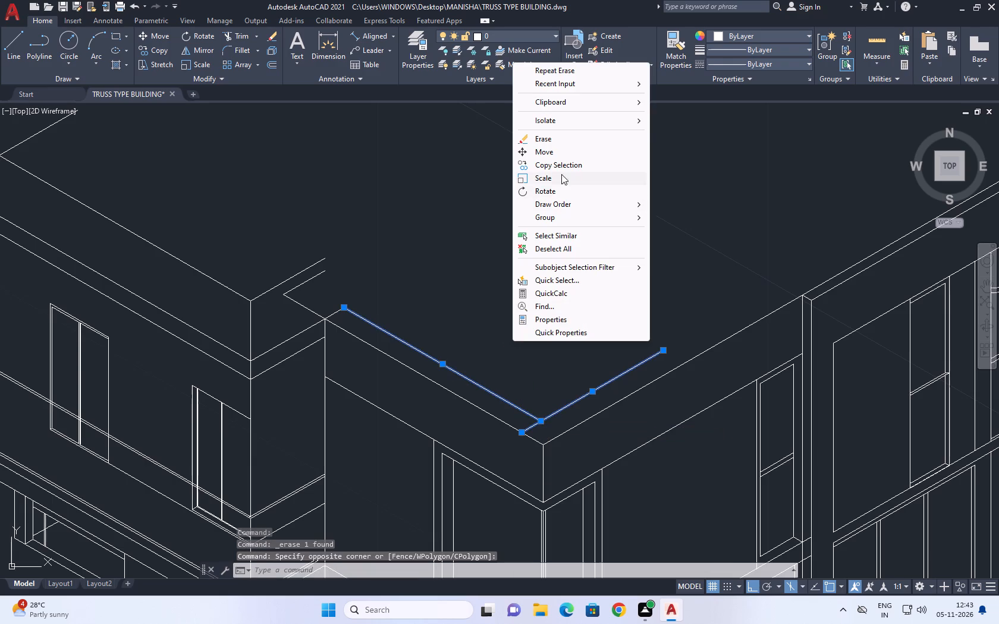
{"action": "left_click", "coordinate": [556, 136]}
Erase the short stub past the block junction corner and the two parallel sloping lines on the left block's parapet return.
{"action": "middle_click_drag", "start_coordinate": [298, 296], "coordinate": [411, 389]}
{"action": "scroll", "coordinate": [424, 374], "scroll_direction": "up", "scroll_amount": 1}
{"action": "left_click_drag", "start_coordinate": [483, 435], "coordinate": [483, 430]}
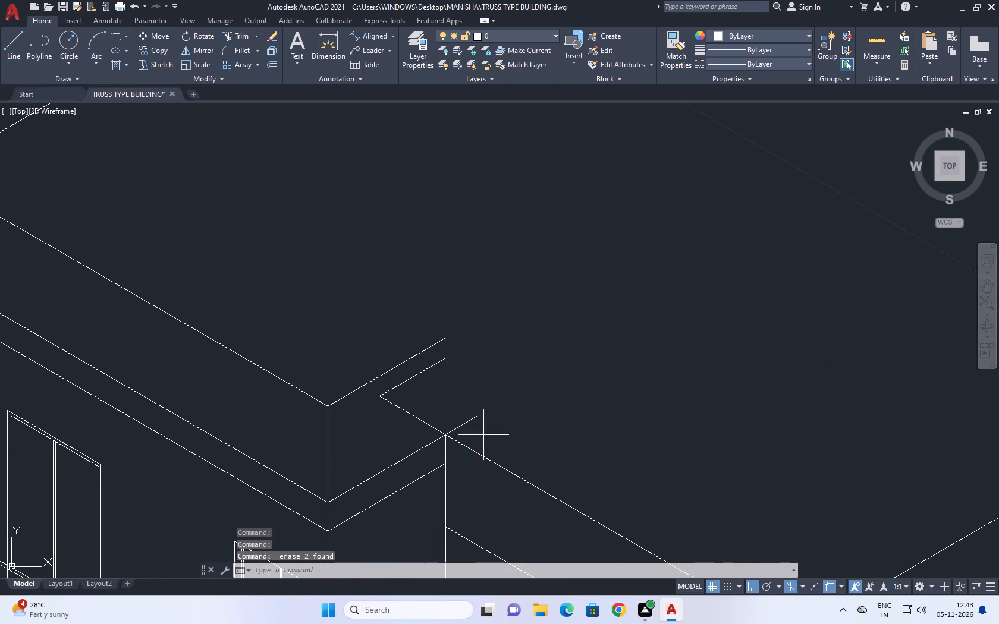
{"action": "left_click_drag", "start_coordinate": [483, 430], "coordinate": [473, 417]}
{"action": "left_click", "coordinate": [460, 406]}
{"action": "right_click", "coordinate": [488, 353]}
{"action": "left_click", "coordinate": [520, 136]}
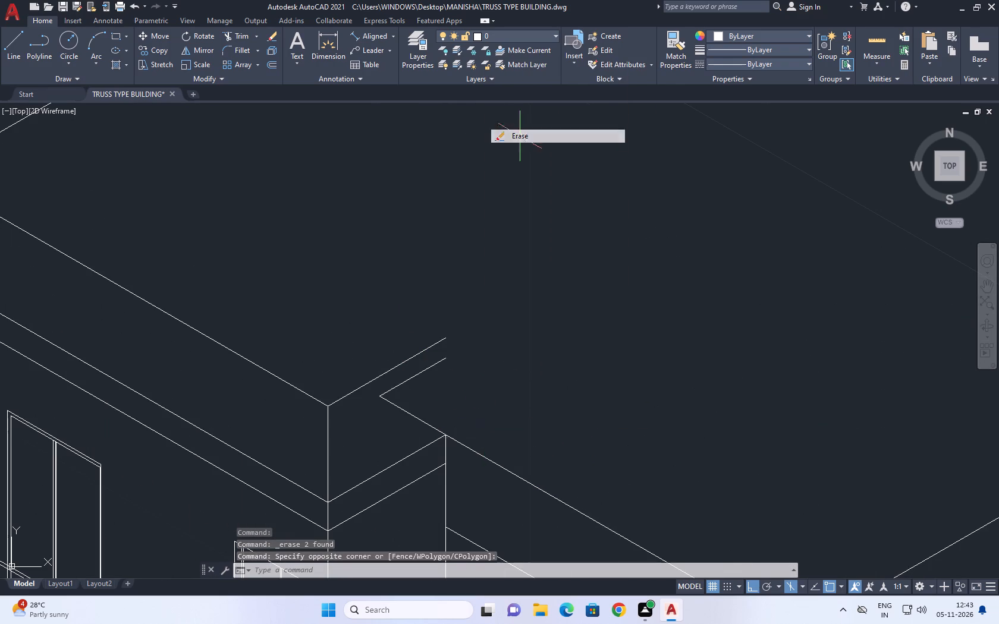
{"action": "left_click_drag", "start_coordinate": [456, 374], "coordinate": [433, 340]}
{"action": "left_click_drag", "start_coordinate": [407, 304], "coordinate": [419, 304]}
{"action": "right_click", "coordinate": [458, 257]}
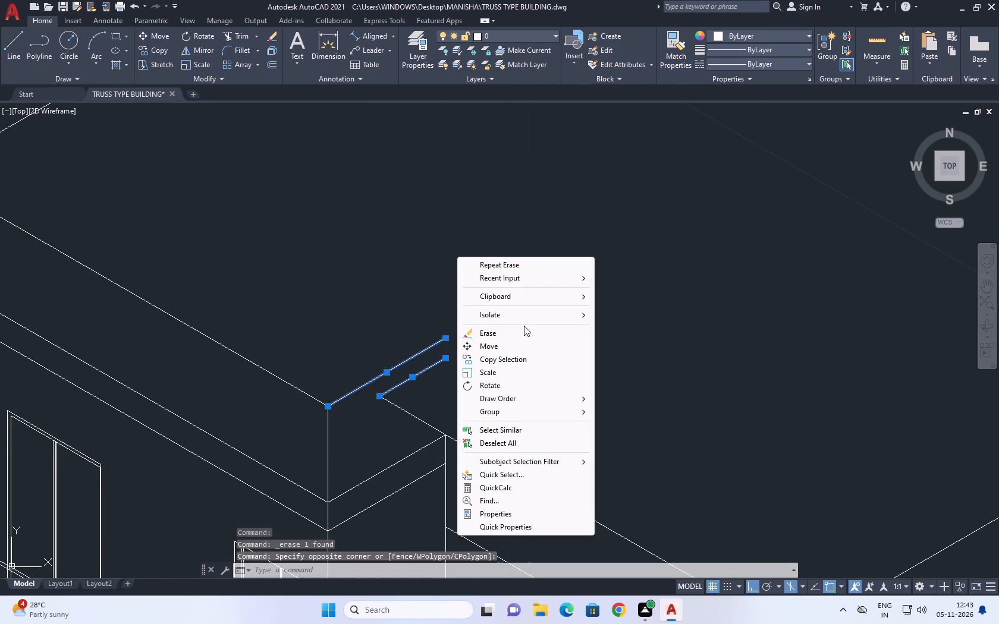
{"action": "left_click", "coordinate": [498, 332]}
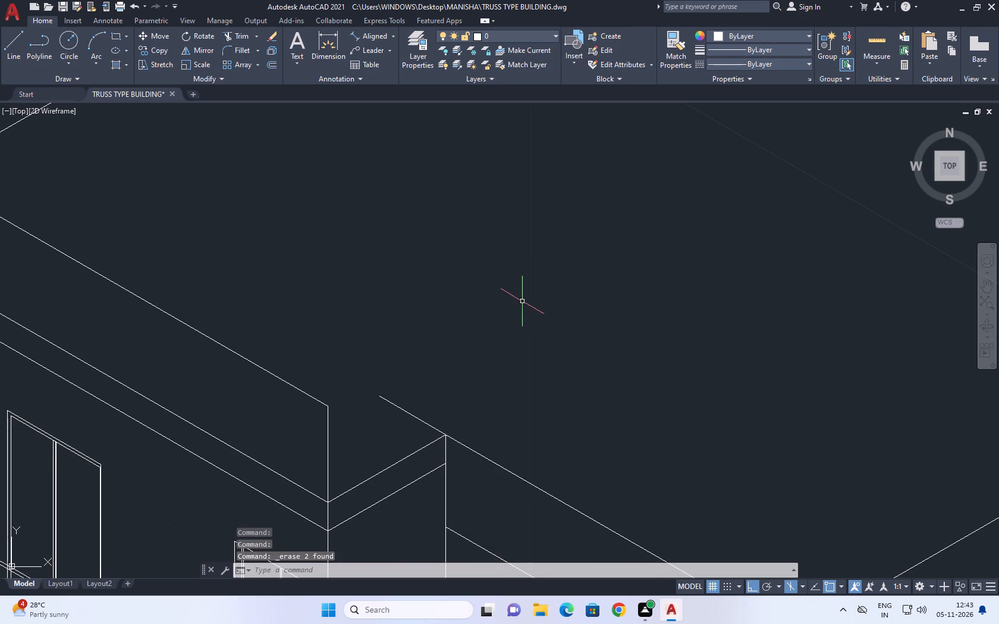
Erase the long top line of the left block's front parapet.
{"action": "scroll", "coordinate": [507, 312], "scroll_direction": "down", "scroll_amount": 2}
{"action": "middle_click_drag", "start_coordinate": [448, 310], "coordinate": [459, 327]}
{"action": "scroll", "coordinate": [435, 365], "scroll_direction": "up", "scroll_amount": 2}
{"action": "left_click_drag", "start_coordinate": [464, 348], "coordinate": [454, 357]}
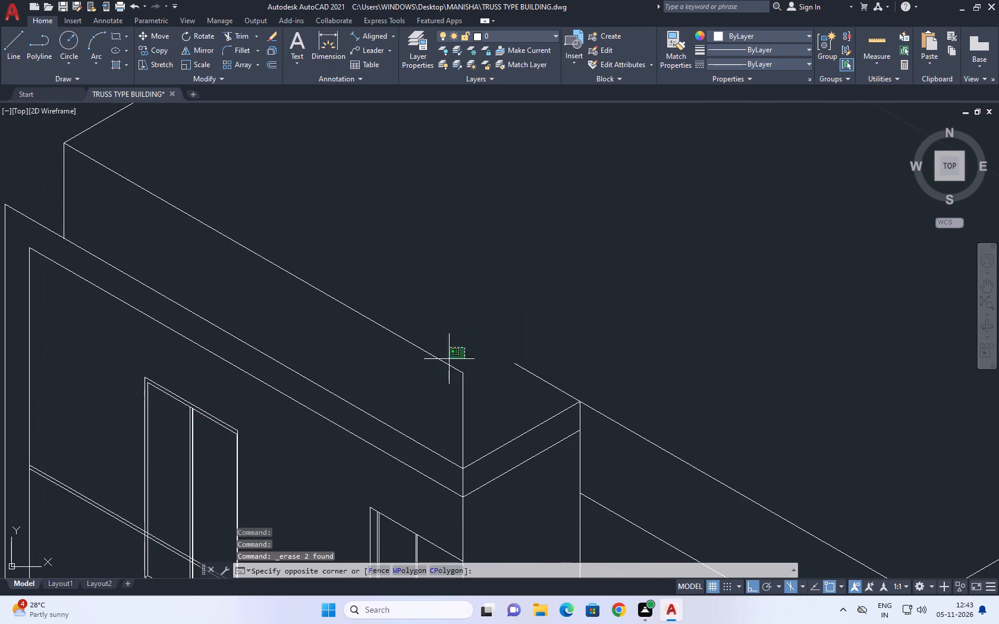
{"action": "left_click", "coordinate": [384, 371]}
{"action": "right_click", "coordinate": [463, 267]}
{"action": "left_click", "coordinate": [494, 345]}
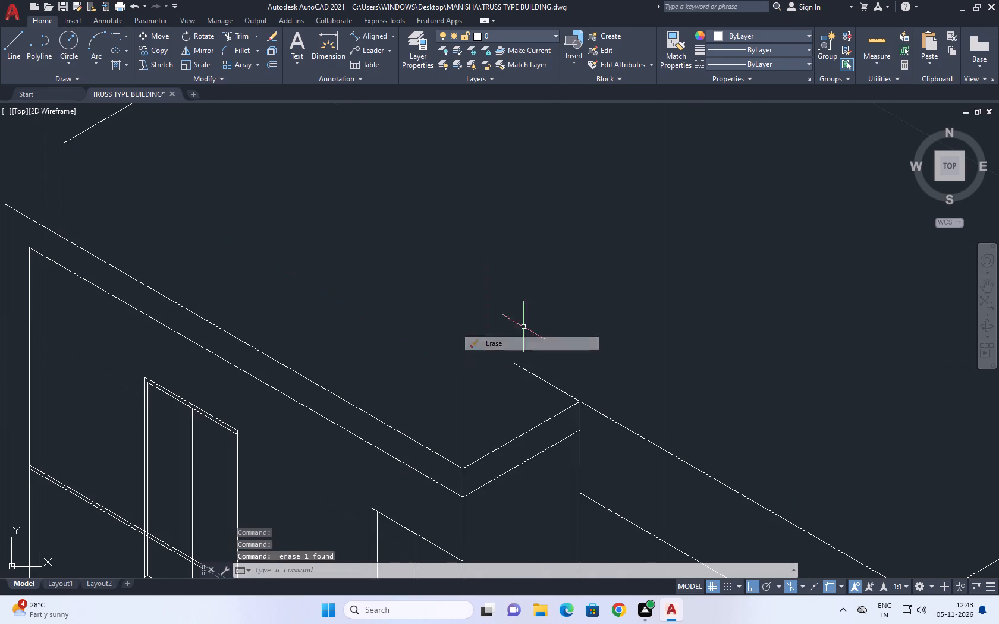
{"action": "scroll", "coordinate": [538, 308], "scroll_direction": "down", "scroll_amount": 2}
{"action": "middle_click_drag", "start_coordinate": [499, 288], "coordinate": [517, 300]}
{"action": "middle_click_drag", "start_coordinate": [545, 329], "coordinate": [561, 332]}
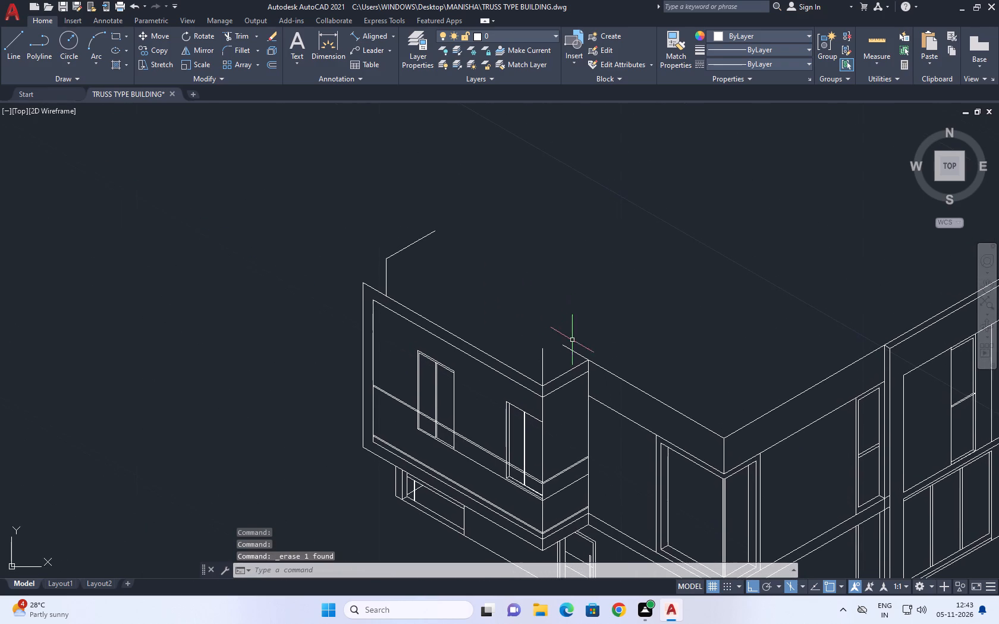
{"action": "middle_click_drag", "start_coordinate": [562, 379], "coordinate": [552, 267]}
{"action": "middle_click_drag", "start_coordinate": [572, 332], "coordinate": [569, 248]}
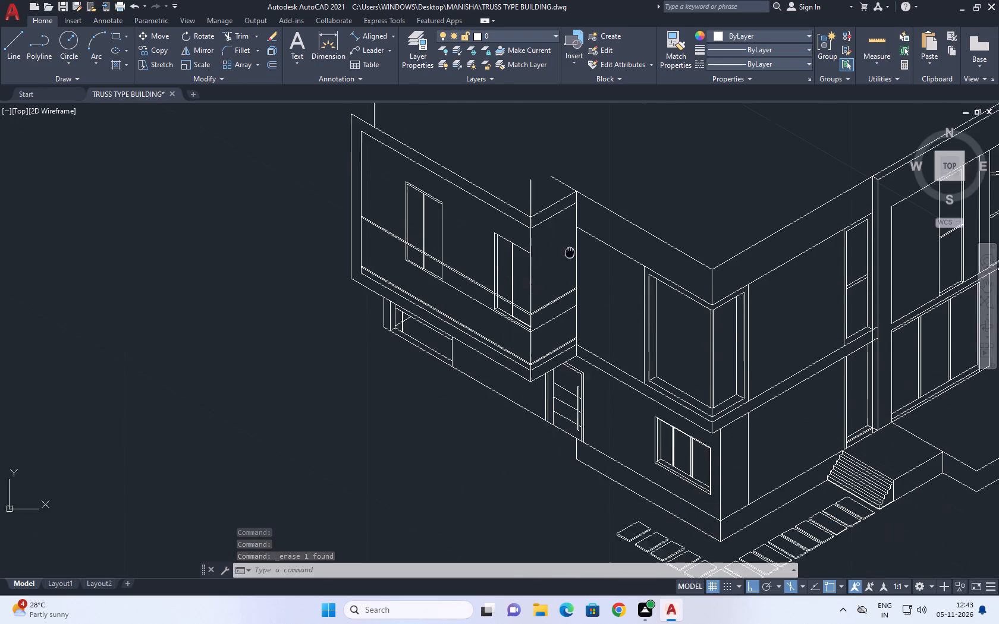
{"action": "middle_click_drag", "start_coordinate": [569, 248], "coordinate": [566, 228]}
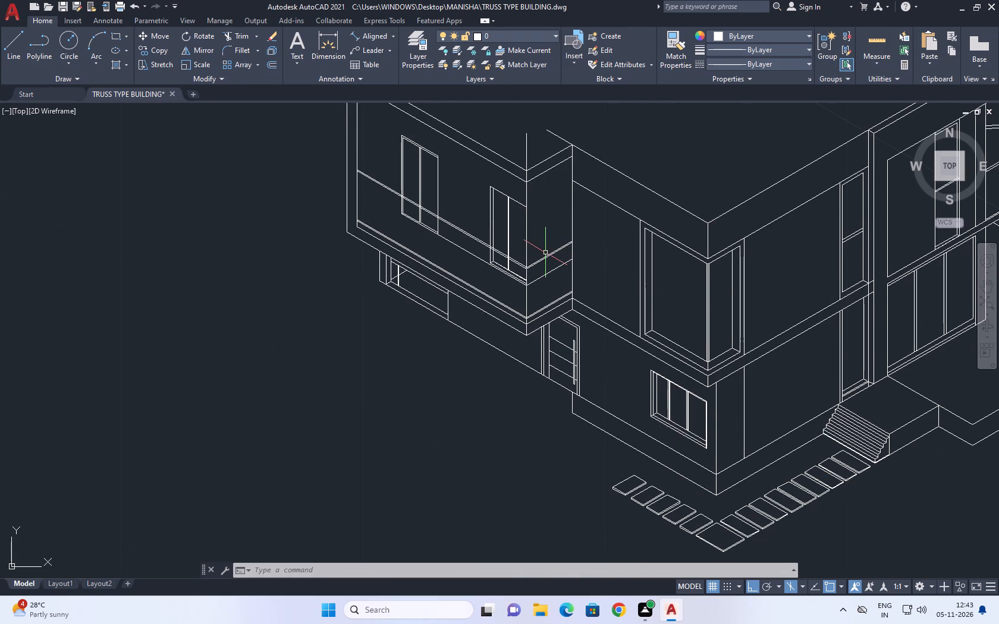
Erase the short sloping stub that extends past the corner where the left and middle blocks meet.
{"action": "middle_click_drag", "start_coordinate": [469, 288], "coordinate": [572, 373]}
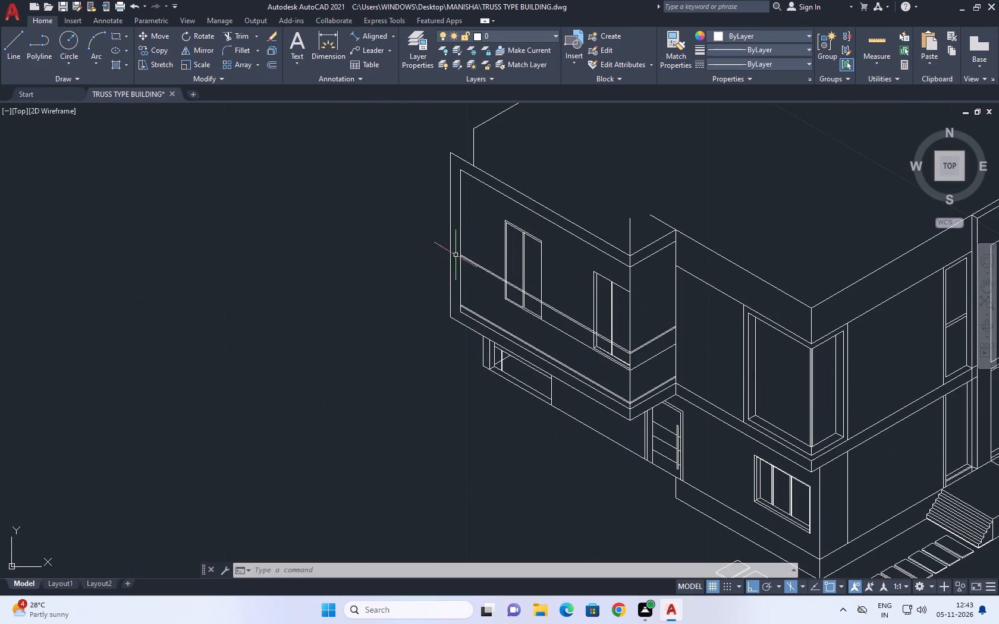
{"action": "middle_click_drag", "start_coordinate": [599, 229], "coordinate": [615, 270]}
{"action": "scroll", "coordinate": [646, 264], "scroll_direction": "up", "scroll_amount": 2}
{"action": "left_click_drag", "start_coordinate": [744, 227], "coordinate": [725, 247]}
{"action": "left_click", "coordinate": [703, 269]}
{"action": "middle_click_drag", "start_coordinate": [715, 235], "coordinate": [667, 282]}
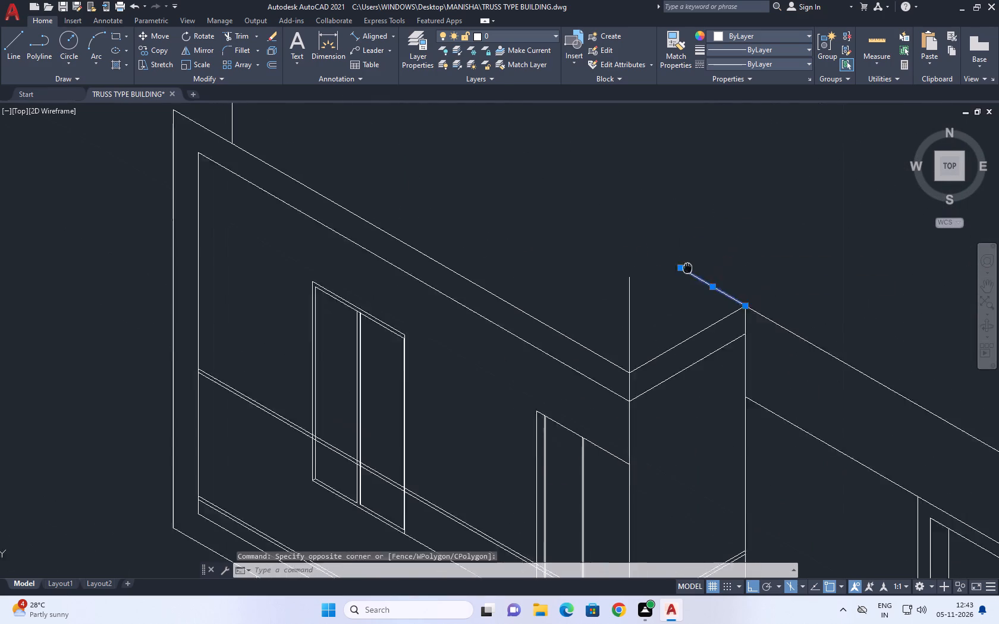
{"action": "middle_click_drag", "start_coordinate": [667, 282], "coordinate": [620, 305]}
{"action": "right_click", "coordinate": [595, 201]}
{"action": "left_click", "coordinate": [635, 282]}
Erase the vertical line rising above the left block's front corner.
{"action": "left_click_drag", "start_coordinate": [604, 342], "coordinate": [573, 342]}
{"action": "left_click_drag", "start_coordinate": [511, 327], "coordinate": [517, 320]}
{"action": "right_click", "coordinate": [540, 257]}
{"action": "left_click", "coordinate": [586, 339]}
Erase the leftover vertical and the sloping line attached to it behind the left block's far top corner.
{"action": "scroll", "coordinate": [566, 322], "scroll_direction": "down", "scroll_amount": 4}
{"action": "scroll", "coordinate": [487, 289], "scroll_direction": "up", "scroll_amount": 3}
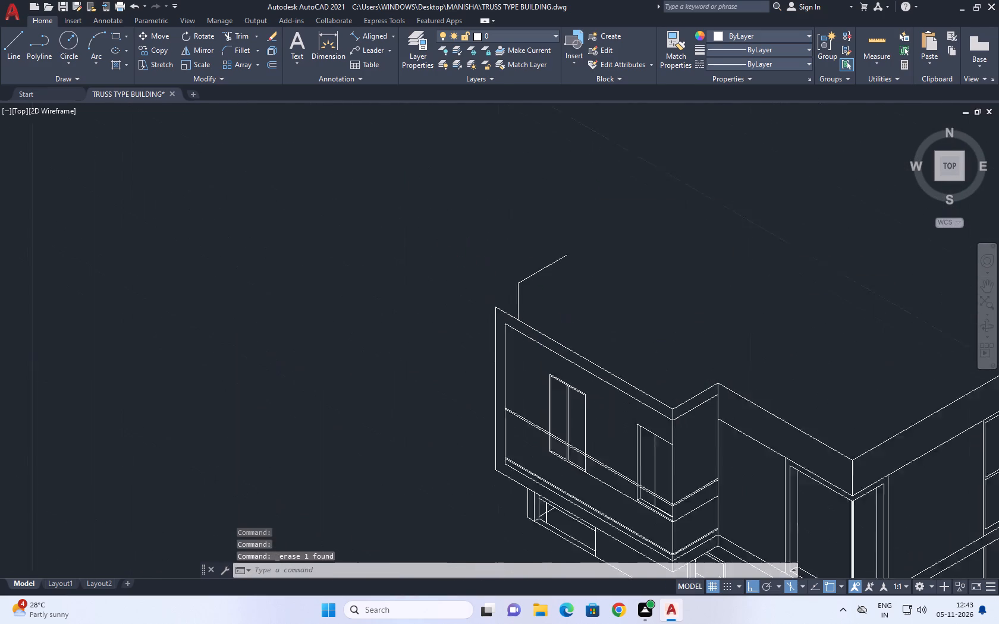
{"action": "left_click_drag", "start_coordinate": [612, 309], "coordinate": [585, 287]}
{"action": "left_click", "coordinate": [479, 211]}
{"action": "right_click", "coordinate": [505, 193]}
{"action": "left_click_drag", "start_coordinate": [539, 259], "coordinate": [538, 267]}
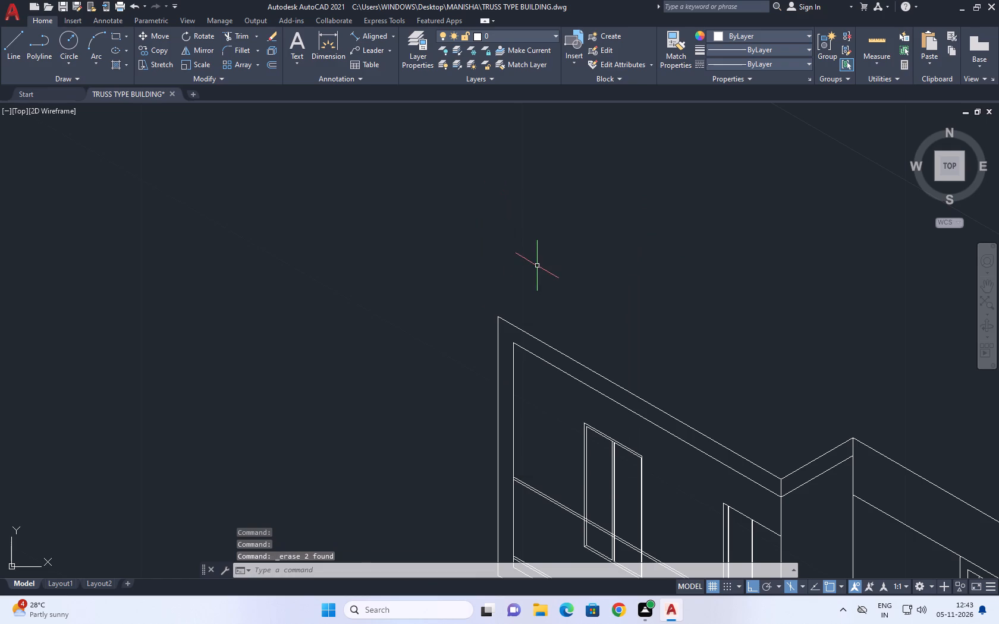
Erase the single vertical line rising above the side wall's parapet near its far end.
{"action": "scroll", "coordinate": [567, 276], "scroll_direction": "down", "scroll_amount": 3}
{"action": "middle_click_drag", "start_coordinate": [620, 273], "coordinate": [585, 285]}
{"action": "middle_click_drag", "start_coordinate": [666, 316], "coordinate": [522, 310]}
{"action": "scroll", "coordinate": [611, 283], "scroll_direction": "up", "scroll_amount": 3}
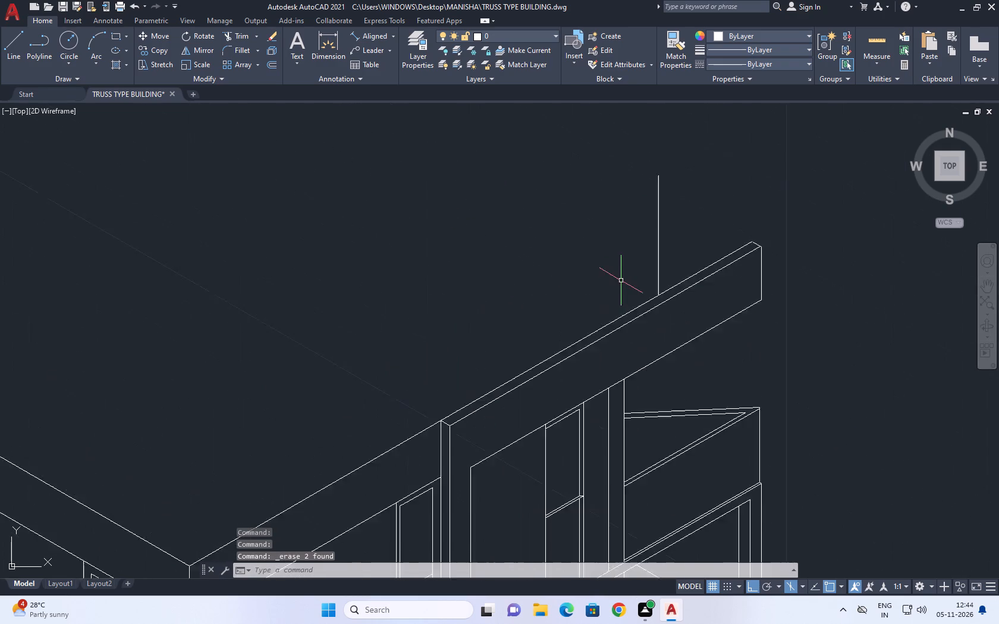
{"action": "scroll", "coordinate": [621, 279], "scroll_direction": "up", "scroll_amount": 1}
{"action": "left_click_drag", "start_coordinate": [702, 197], "coordinate": [690, 200]}
{"action": "left_click_drag", "start_coordinate": [525, 226], "coordinate": [469, 257]}
{"action": "right_click", "coordinate": [444, 257]}
{"action": "left_click", "coordinate": [480, 325]}
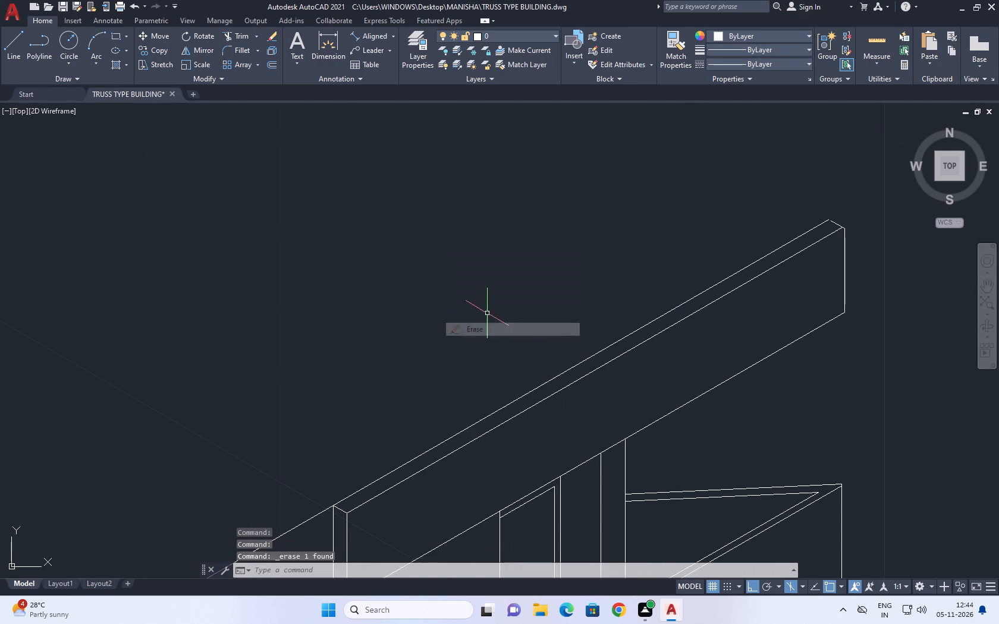
Examine the wall tops from the left block's far corner to the side parapet's far end for leftover or missing lines.
{"action": "scroll", "coordinate": [488, 313], "scroll_direction": "down", "scroll_amount": 5}
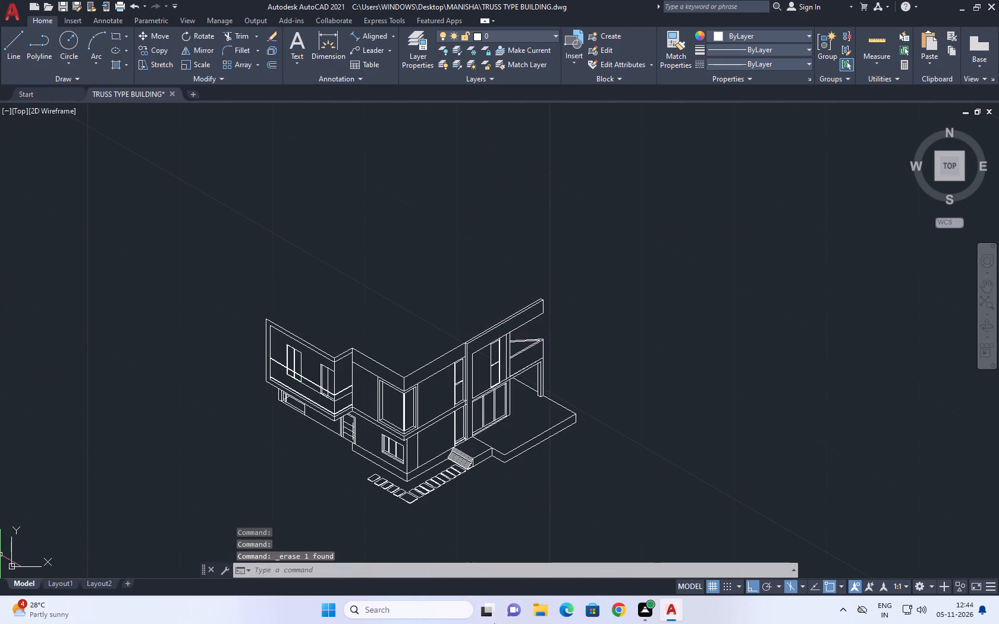
{"action": "middle_click_drag", "start_coordinate": [354, 363], "coordinate": [393, 388]}
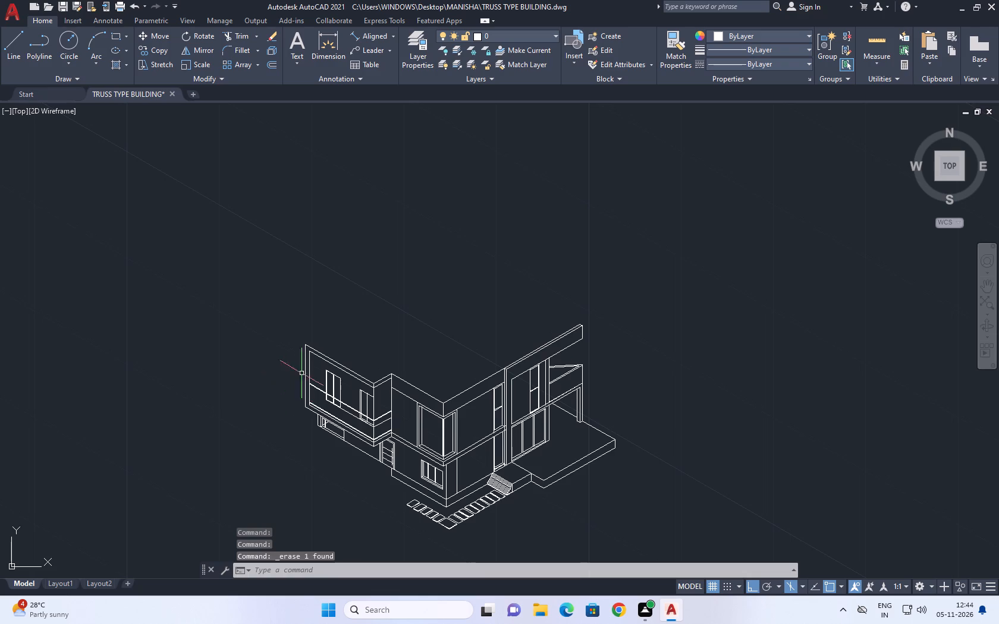
{"action": "scroll", "coordinate": [326, 369], "scroll_direction": "up", "scroll_amount": 2}
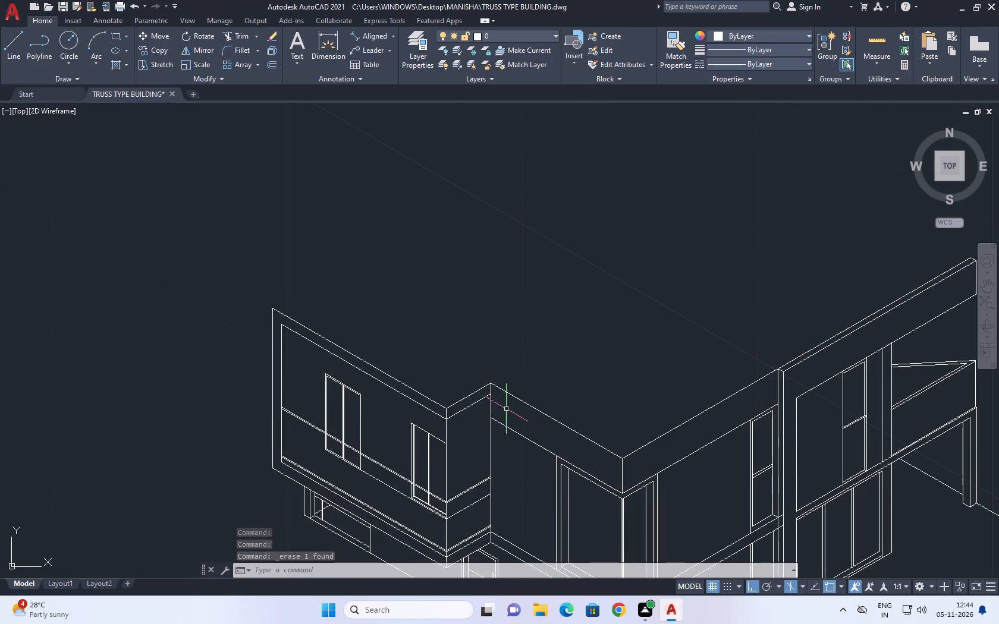
{"action": "middle_click_drag", "start_coordinate": [496, 391], "coordinate": [531, 341]}
{"action": "scroll", "coordinate": [482, 357], "scroll_direction": "up", "scroll_amount": 1}
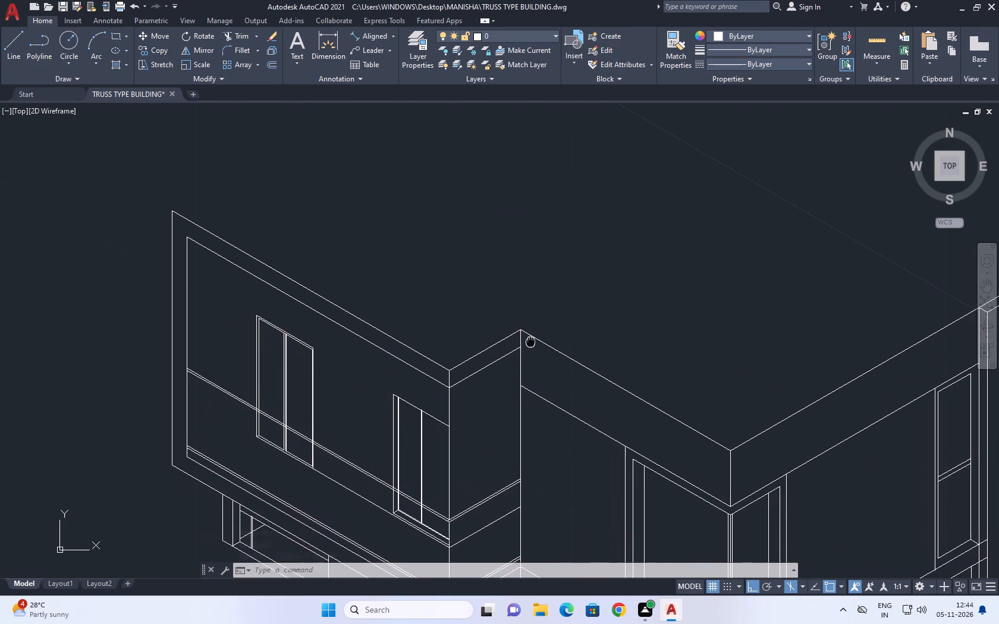
{"action": "left_click", "coordinate": [522, 339]}
{"action": "right_click", "coordinate": [494, 278]}
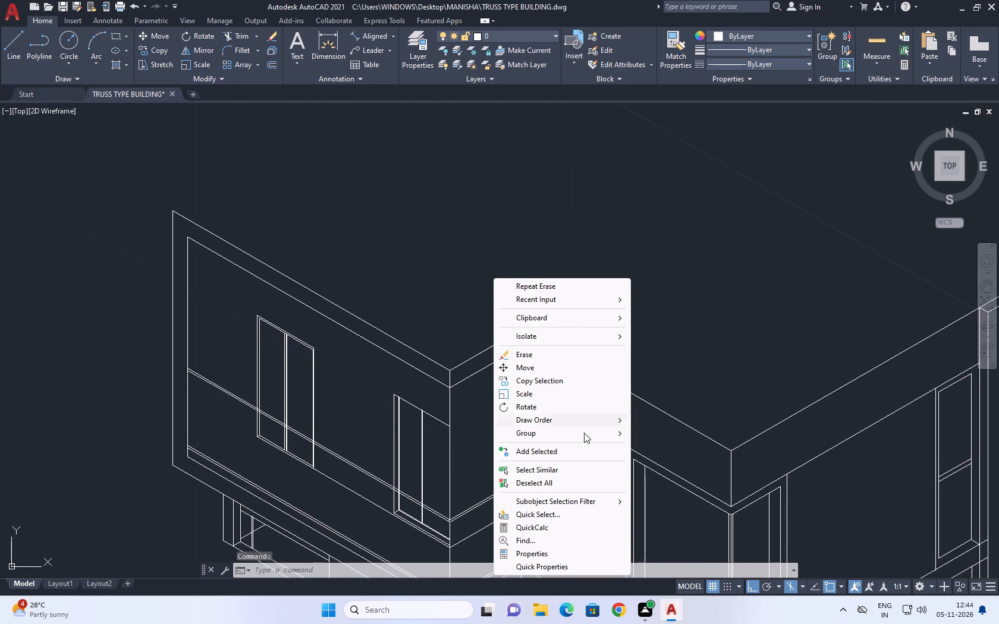
{"action": "left_click_drag", "start_coordinate": [553, 480], "coordinate": [550, 487]}
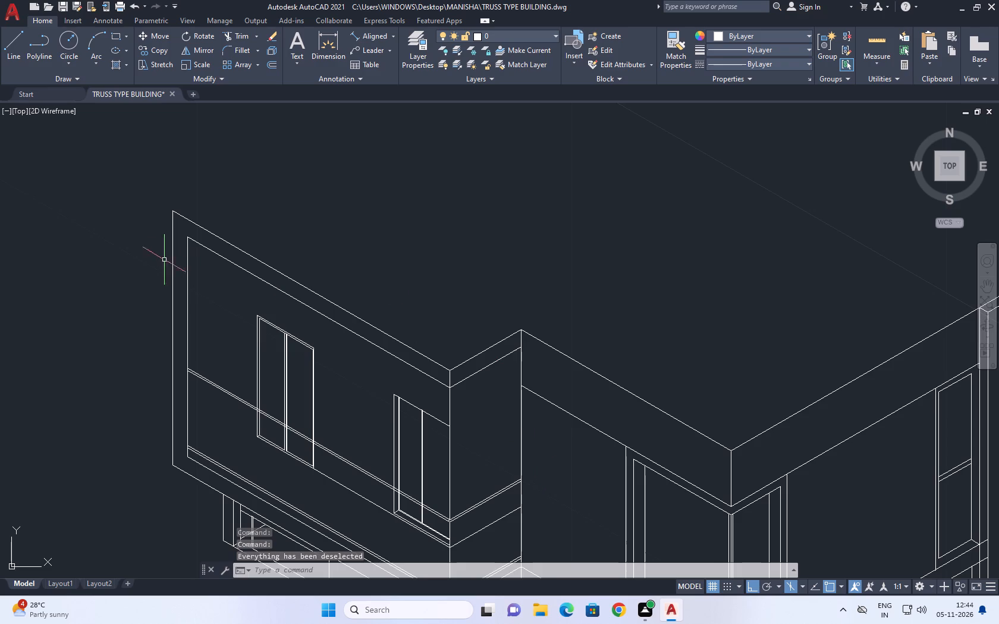
{"action": "scroll", "coordinate": [196, 239], "scroll_direction": "up", "scroll_amount": 1}
{"action": "middle_click_drag", "start_coordinate": [198, 238], "coordinate": [334, 361]}
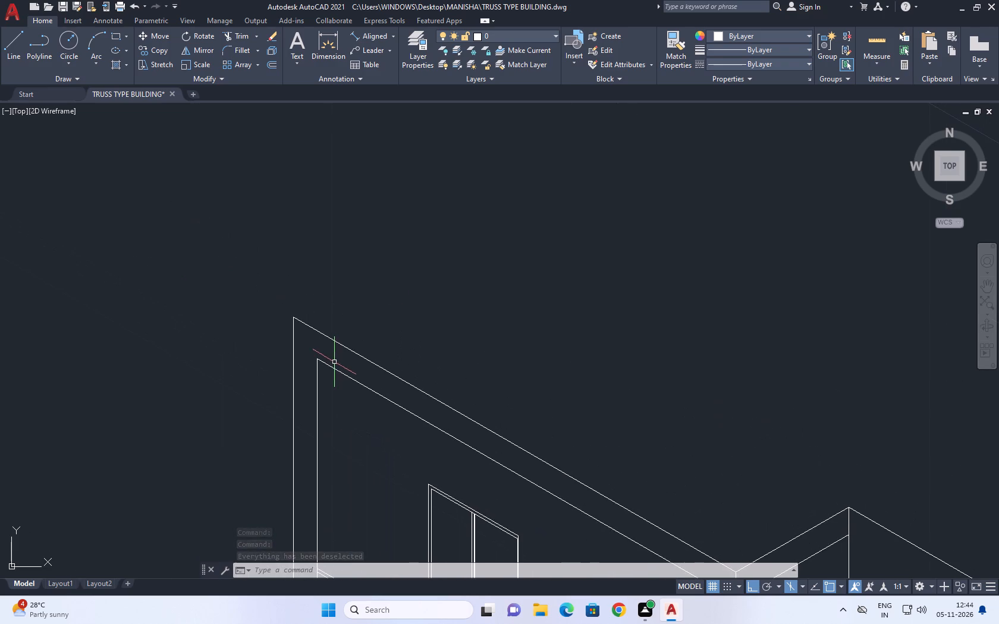
{"action": "middle_click_drag", "start_coordinate": [457, 388], "coordinate": [359, 364]}
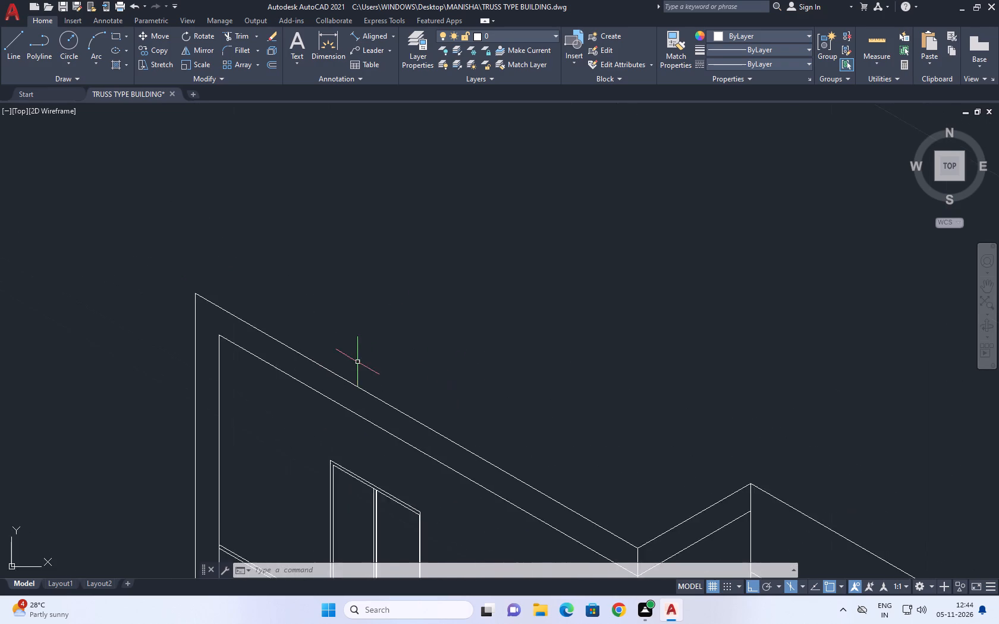
{"action": "scroll", "coordinate": [357, 360], "scroll_direction": "down", "scroll_amount": 2}
{"action": "middle_click_drag", "start_coordinate": [434, 365], "coordinate": [425, 367]}
{"action": "scroll", "coordinate": [425, 367], "scroll_direction": "down", "scroll_amount": 2}
{"action": "middle_click_drag", "start_coordinate": [640, 388], "coordinate": [557, 395]}
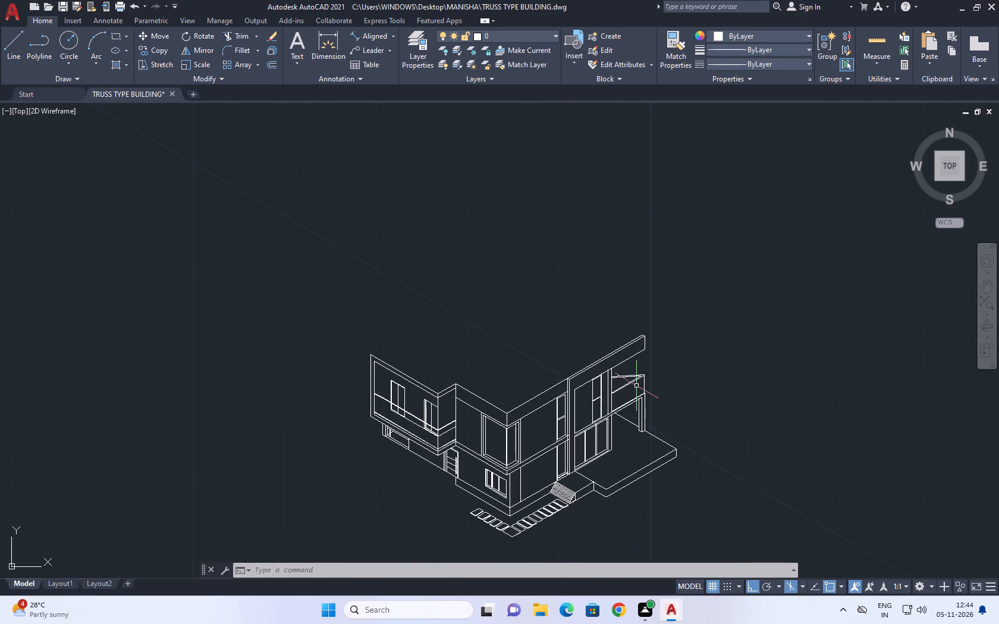
{"action": "middle_click_drag", "start_coordinate": [557, 395], "coordinate": [496, 395]}
{"action": "scroll", "coordinate": [477, 355], "scroll_direction": "up", "scroll_amount": 1}
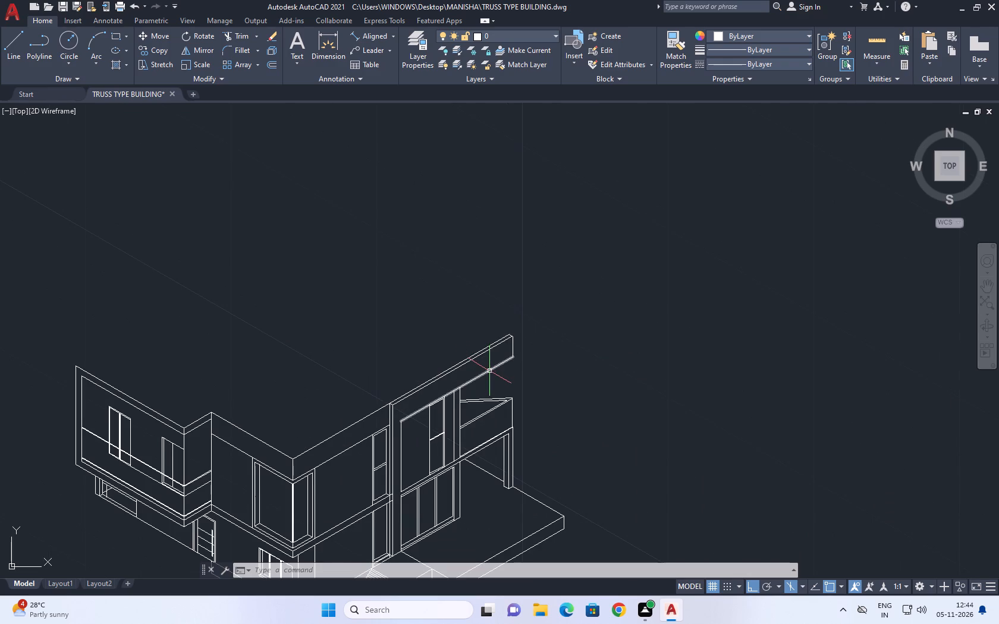
{"action": "middle_click_drag", "start_coordinate": [479, 402], "coordinate": [477, 395]}
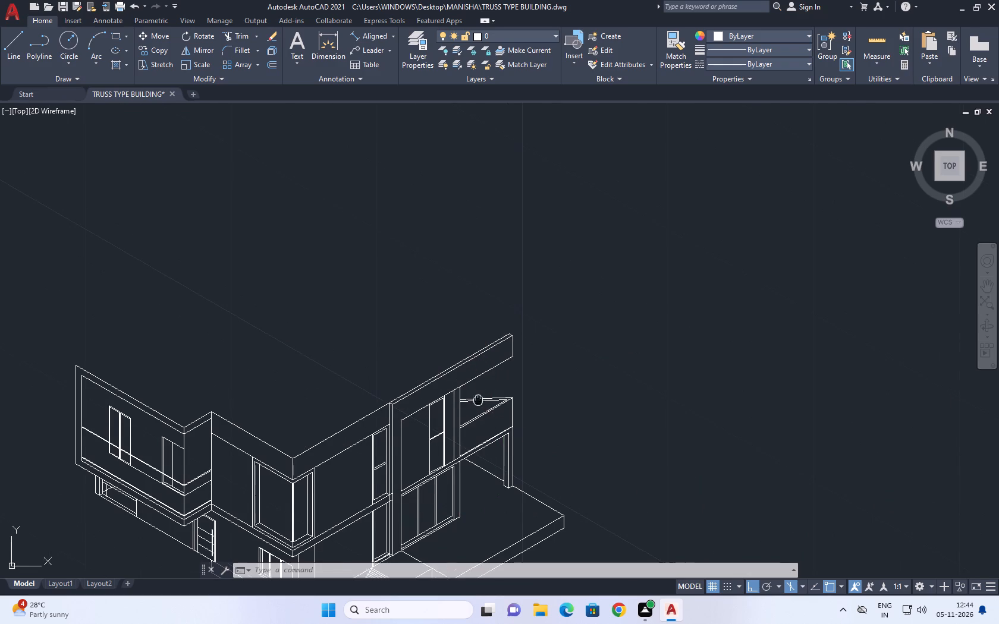
{"action": "middle_click_drag", "start_coordinate": [477, 395], "coordinate": [491, 364]}
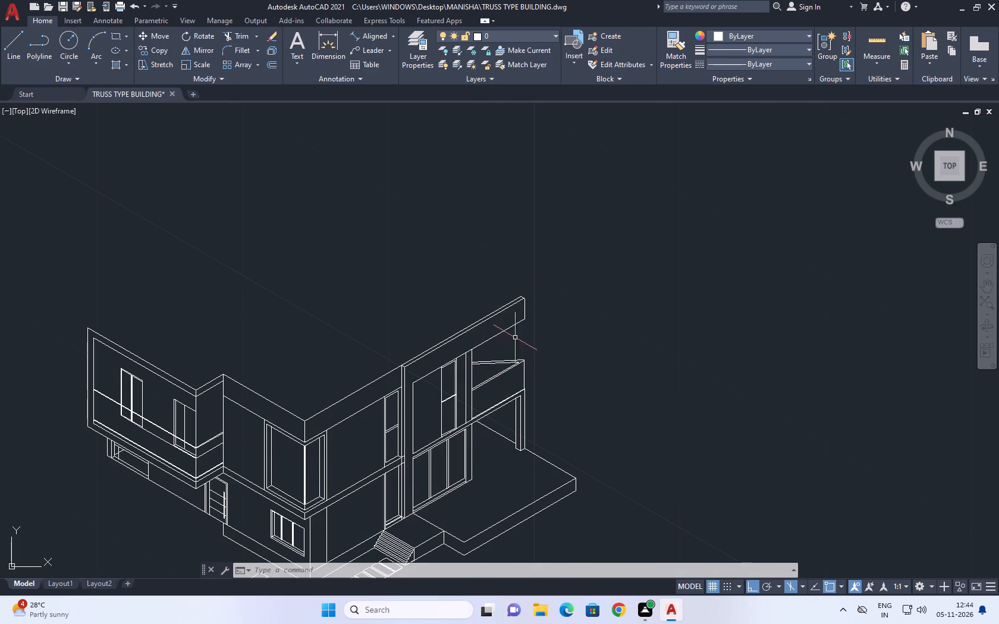
{"action": "middle_click_drag", "start_coordinate": [519, 343], "coordinate": [554, 415]}
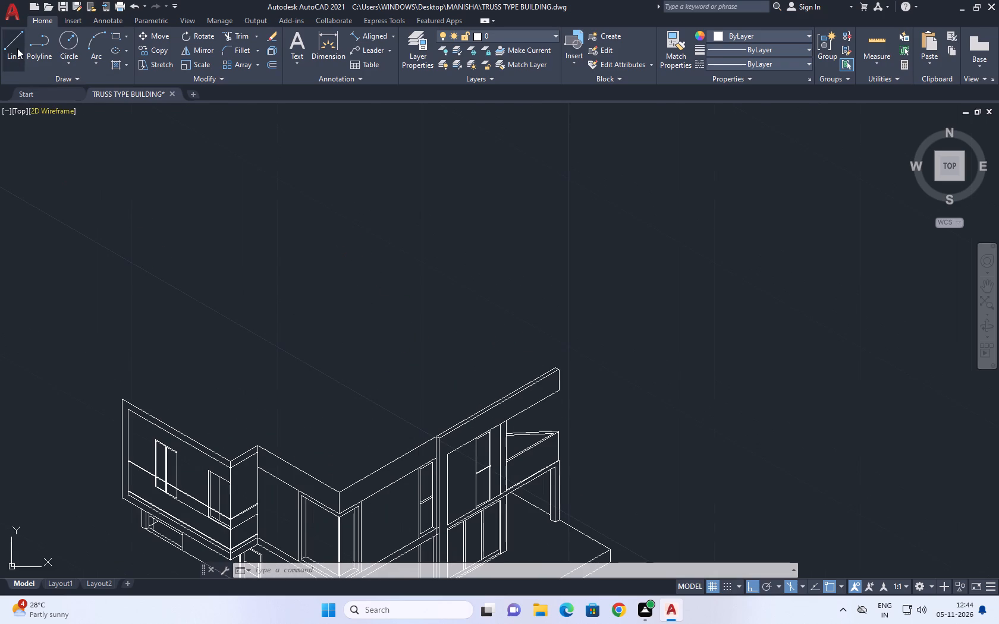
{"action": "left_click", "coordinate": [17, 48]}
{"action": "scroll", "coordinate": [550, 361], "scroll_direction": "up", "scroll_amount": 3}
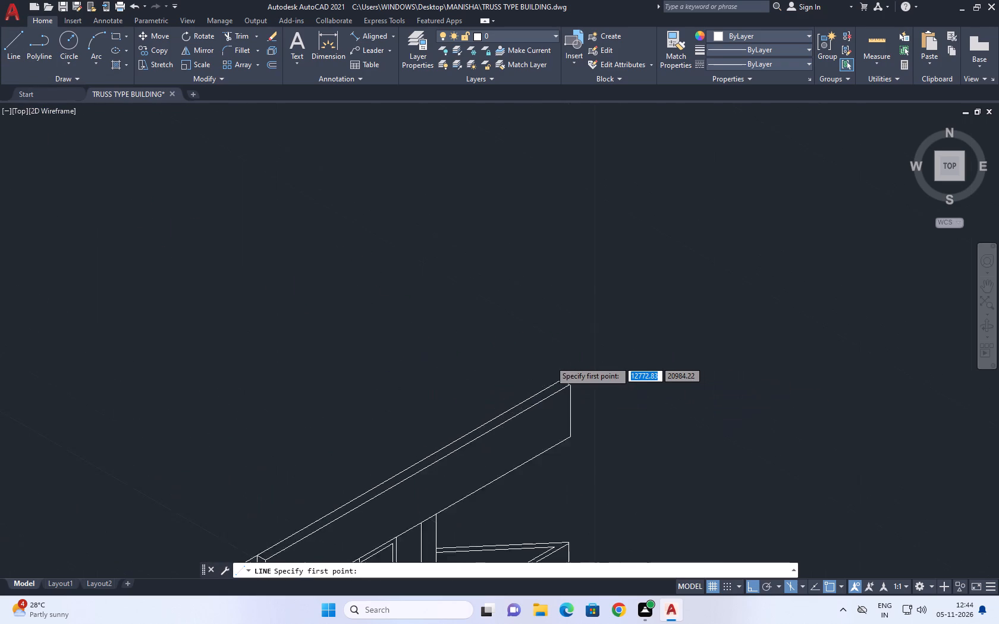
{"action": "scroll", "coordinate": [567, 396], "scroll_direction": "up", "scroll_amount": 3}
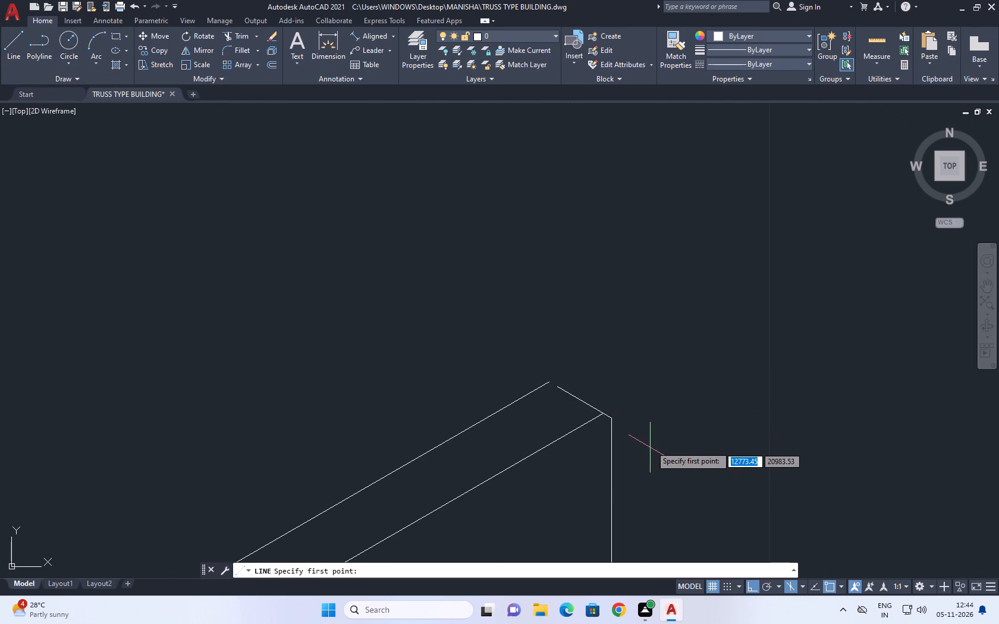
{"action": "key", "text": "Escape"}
Erase the vertical end line at the far end of the side parapet.
{"action": "scroll", "coordinate": [611, 407], "scroll_direction": "down", "scroll_amount": 5}
{"action": "scroll", "coordinate": [581, 456], "scroll_direction": "up", "scroll_amount": 2}
{"action": "scroll", "coordinate": [582, 433], "scroll_direction": "down", "scroll_amount": 5}
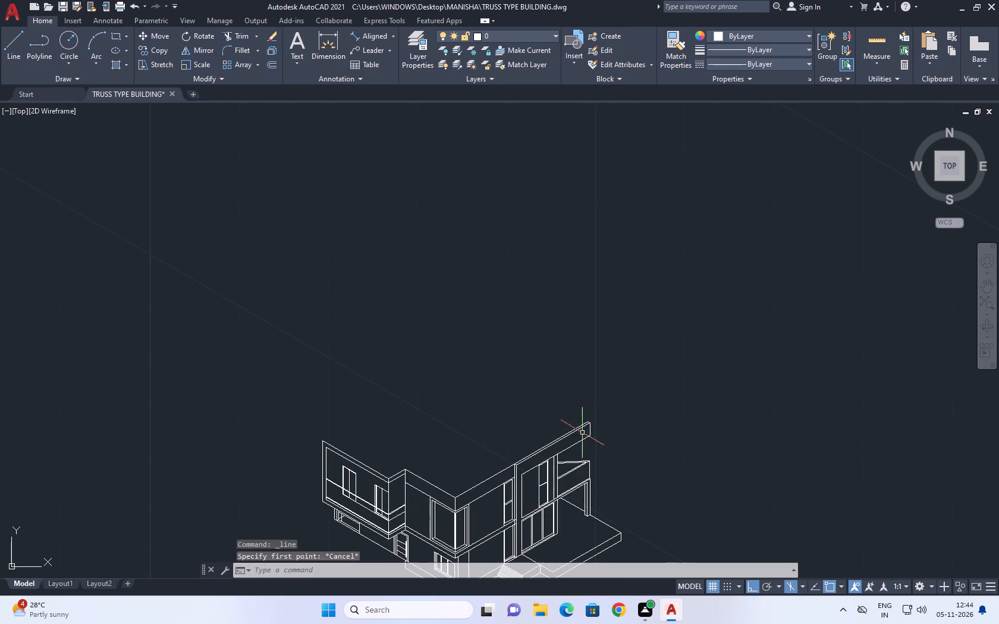
{"action": "scroll", "coordinate": [505, 469], "scroll_direction": "up", "scroll_amount": 6}
{"action": "scroll", "coordinate": [571, 451], "scroll_direction": "down", "scroll_amount": 5}
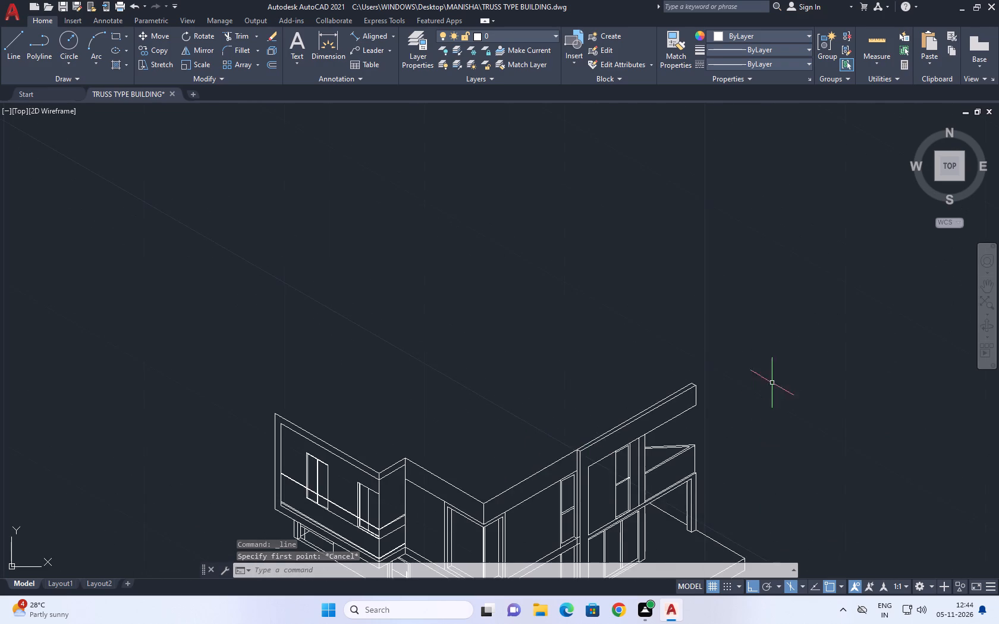
{"action": "scroll", "coordinate": [705, 374], "scroll_direction": "up", "scroll_amount": 5}
{"action": "scroll", "coordinate": [607, 494], "scroll_direction": "up", "scroll_amount": 2}
{"action": "middle_click_drag", "start_coordinate": [659, 483], "coordinate": [635, 351]}
{"action": "scroll", "coordinate": [641, 354], "scroll_direction": "down", "scroll_amount": 2}
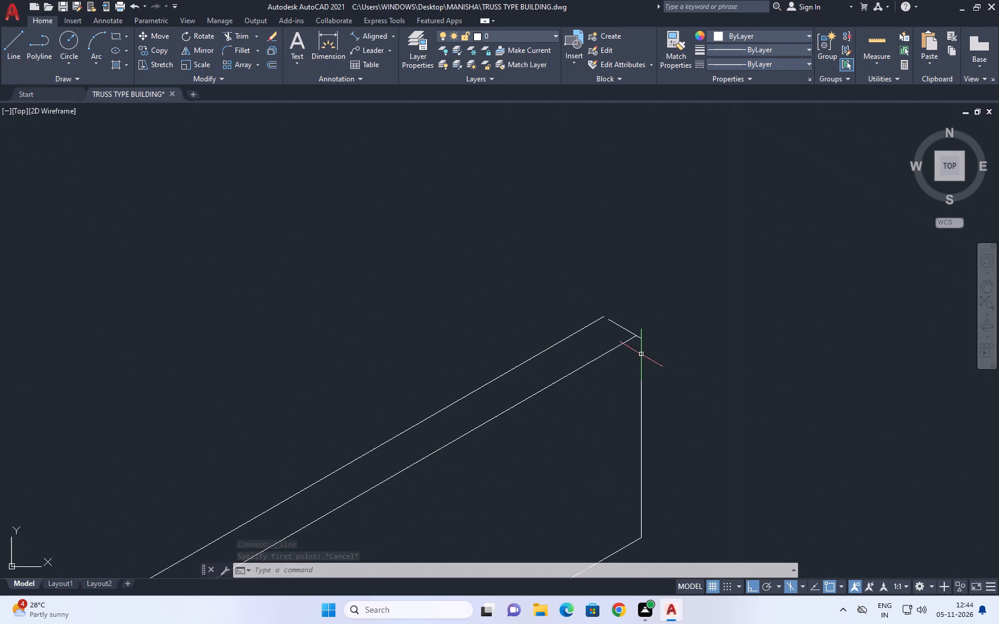
{"action": "left_click", "coordinate": [651, 365]}
{"action": "left_click", "coordinate": [626, 379]}
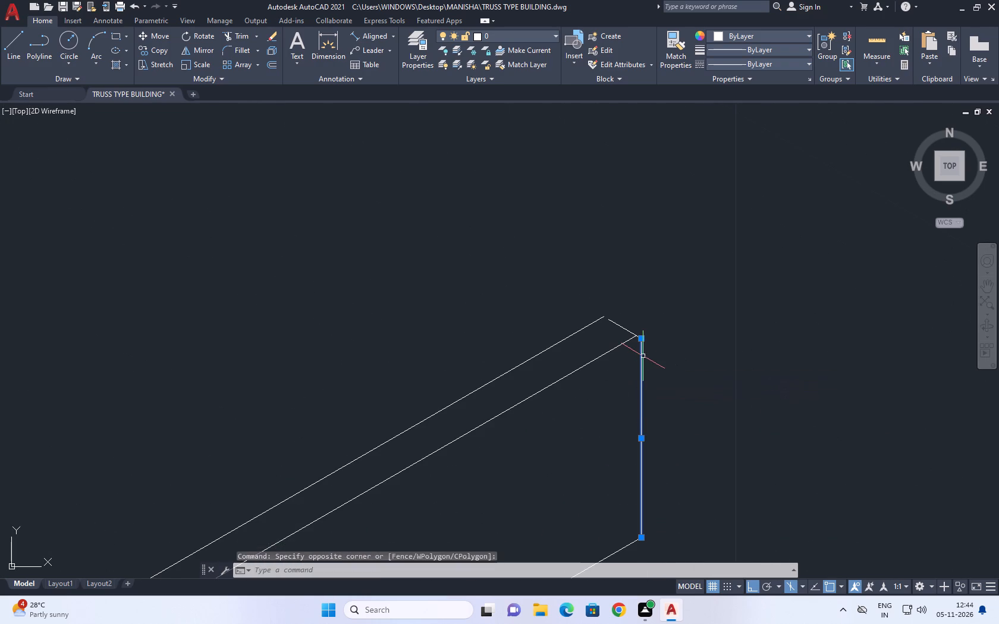
{"action": "key", "text": "Delete"}
Draw a vertical line from the side parapet's far top corner, where its inner top line meets the end edge, down past its lower edge.
{"action": "scroll", "coordinate": [646, 371], "scroll_direction": "up", "scroll_amount": 1}
{"action": "middle_click_drag", "start_coordinate": [652, 411], "coordinate": [650, 368]}
{"action": "scroll", "coordinate": [651, 329], "scroll_direction": "down", "scroll_amount": 3}
{"action": "middle_click_drag", "start_coordinate": [658, 430], "coordinate": [661, 438]}
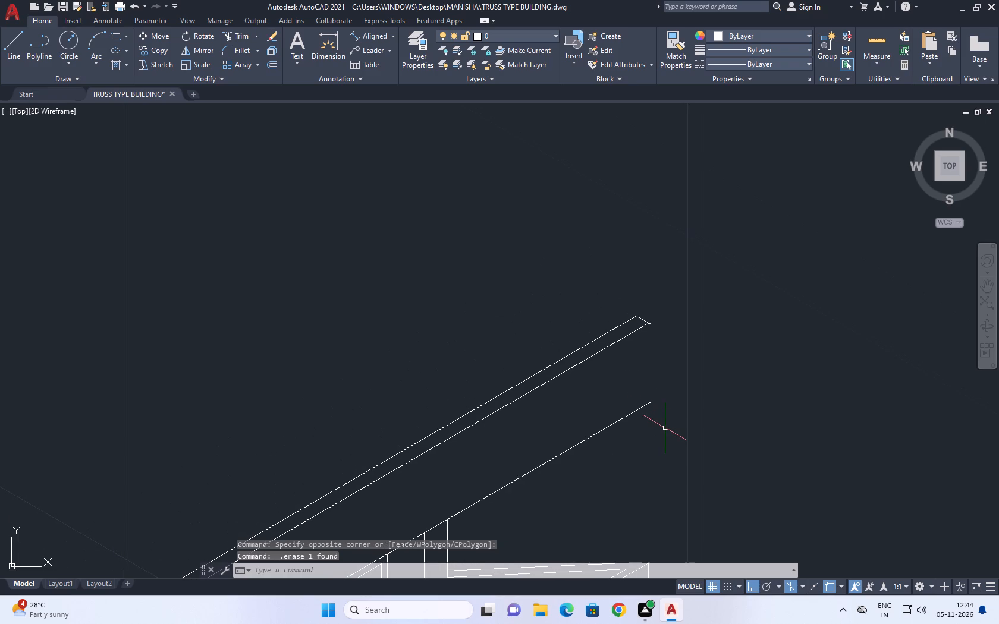
{"action": "type", "text": "L,"}
{"action": "key", "text": "space"}
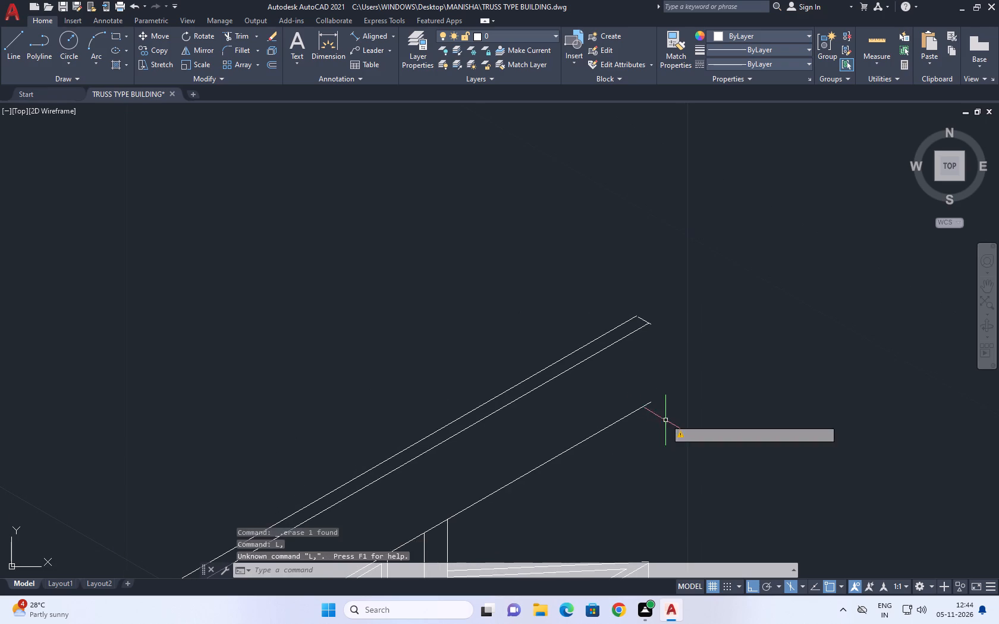
{"action": "scroll", "coordinate": [652, 389], "scroll_direction": "up", "scroll_amount": 2}
{"action": "scroll", "coordinate": [638, 230], "scroll_direction": "up", "scroll_amount": 1}
{"action": "key", "text": "l"}
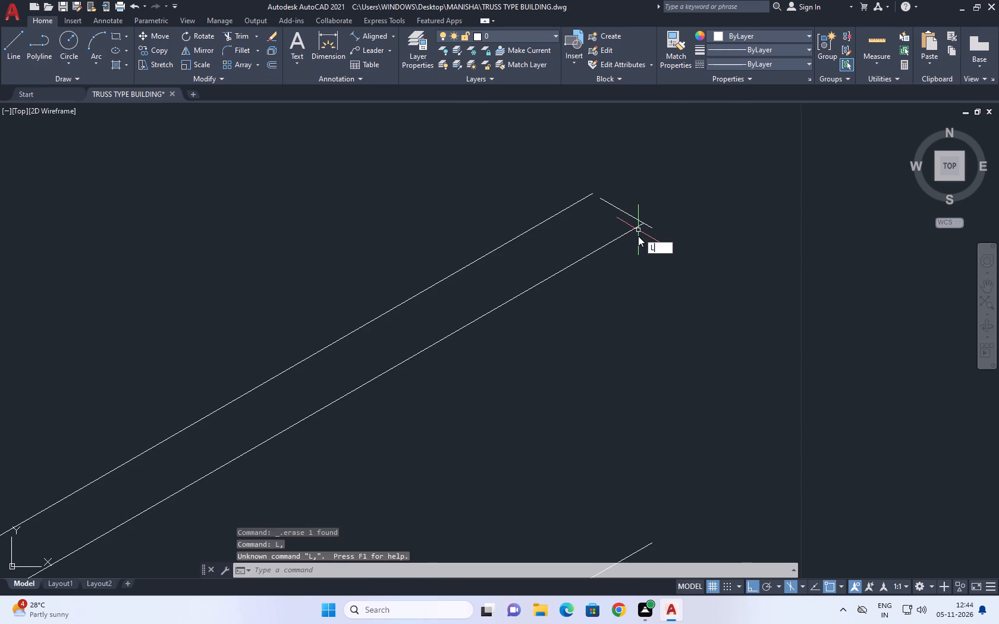
{"action": "key", "text": "space"}
{"action": "scroll", "coordinate": [638, 238], "scroll_direction": "up", "scroll_amount": 3}
{"action": "left_click", "coordinate": [661, 184]}
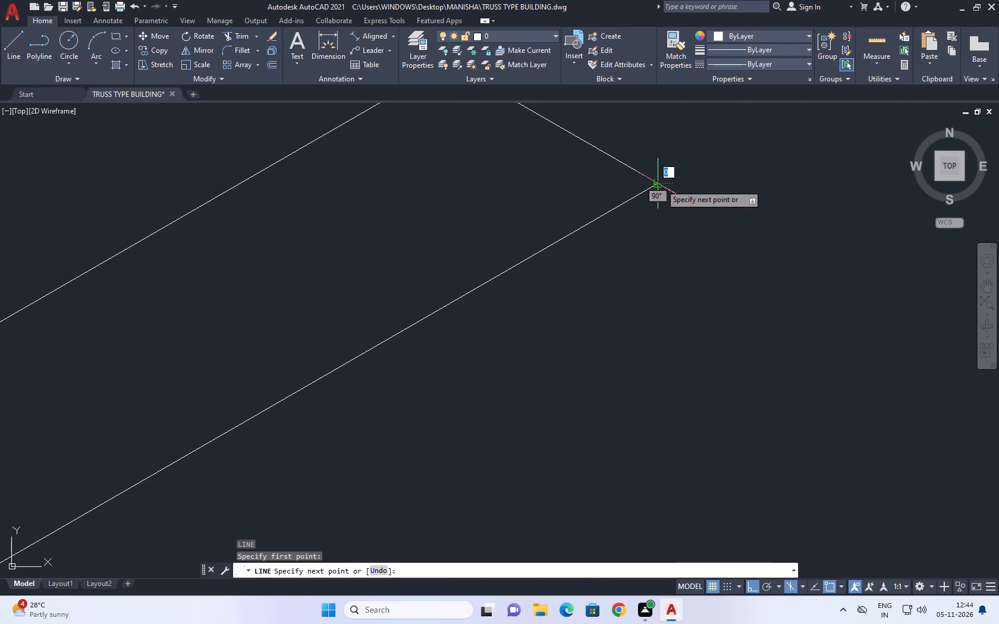
{"action": "scroll", "coordinate": [668, 186], "scroll_direction": "down", "scroll_amount": 5}
{"action": "middle_click_drag", "start_coordinate": [699, 520], "coordinate": [686, 317]}
{"action": "left_click_drag", "start_coordinate": [657, 389], "coordinate": [659, 399]}
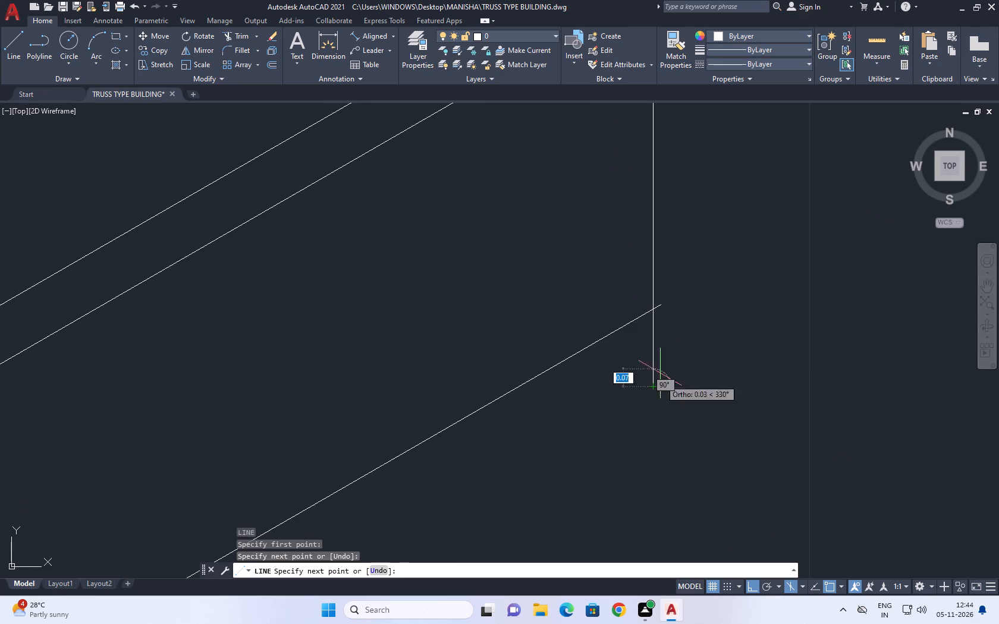
{"action": "key", "text": "space"}
Trim the overhanging ends of the new vertical and the side parapet's lower edge where they cross.
{"action": "scroll", "coordinate": [661, 345], "scroll_direction": "down", "scroll_amount": 3}
{"action": "middle_click_drag", "start_coordinate": [683, 292], "coordinate": [660, 343]}
{"action": "type", "text": "TR"}
{"action": "key", "text": "space"}
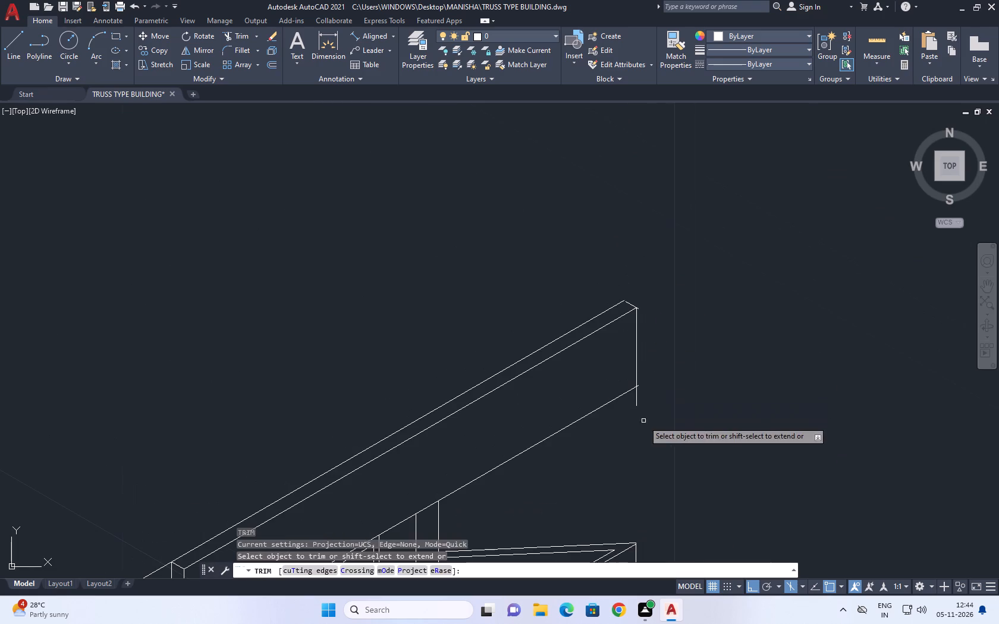
{"action": "scroll", "coordinate": [643, 421], "scroll_direction": "up", "scroll_amount": 4}
{"action": "scroll", "coordinate": [594, 213], "scroll_direction": "up", "scroll_amount": 3}
{"action": "left_click", "coordinate": [592, 149]}
{"action": "left_click_drag", "start_coordinate": [582, 213], "coordinate": [577, 229]}
{"action": "left_click_drag", "start_coordinate": [516, 294], "coordinate": [507, 324]}
{"action": "scroll", "coordinate": [572, 411], "scroll_direction": "down", "scroll_amount": 5}
{"action": "middle_click_drag", "start_coordinate": [610, 304], "coordinate": [623, 449]}
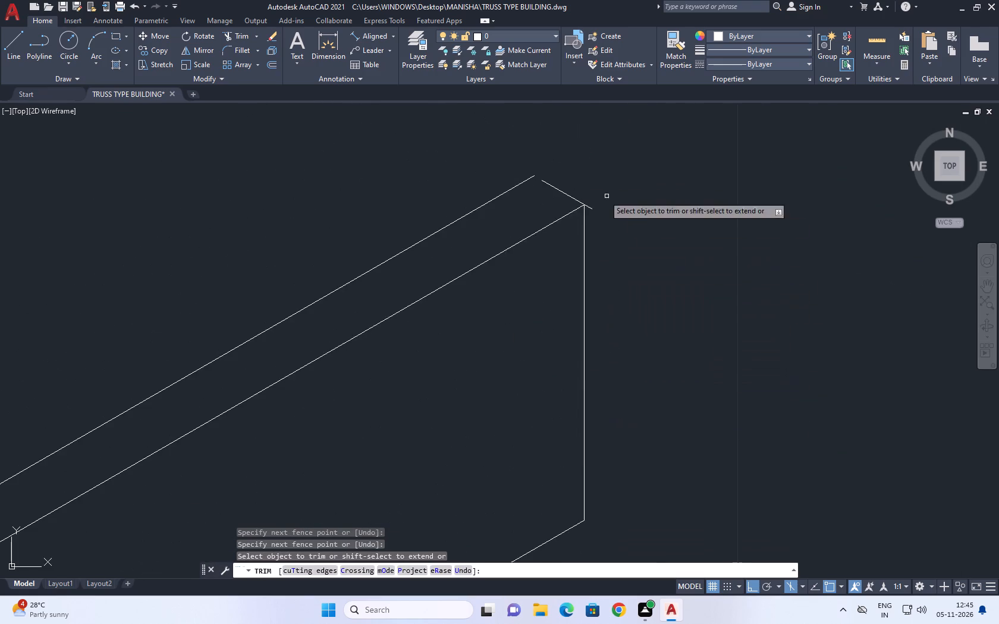
Trim the short end edge's overhang past the new vertical at the side parapet's top corner.
{"action": "scroll", "coordinate": [561, 188], "scroll_direction": "up", "scroll_amount": 4}
{"action": "left_click_drag", "start_coordinate": [659, 213], "coordinate": [660, 219]}
{"action": "left_click", "coordinate": [645, 260]}
{"action": "right_click", "coordinate": [656, 254]}
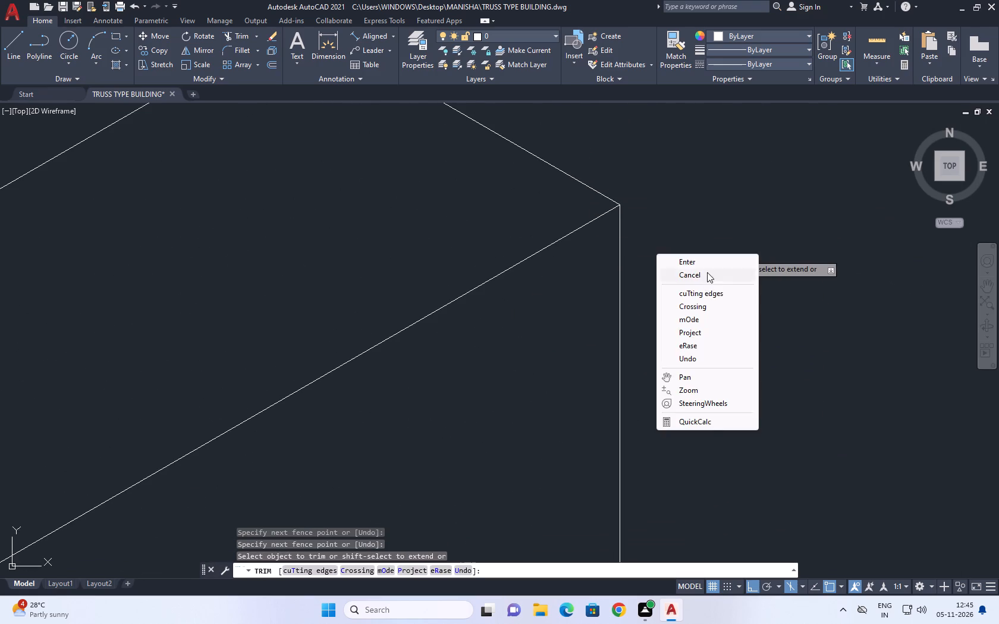
{"action": "left_click", "coordinate": [707, 272]}
Fillet the side parapet's short end edge with the upper of its two long top lines, closing the gap at the far corner.
{"action": "scroll", "coordinate": [663, 276], "scroll_direction": "down", "scroll_amount": 4}
{"action": "middle_click_drag", "start_coordinate": [531, 208], "coordinate": [537, 263]}
{"action": "left_click", "coordinate": [248, 52]}
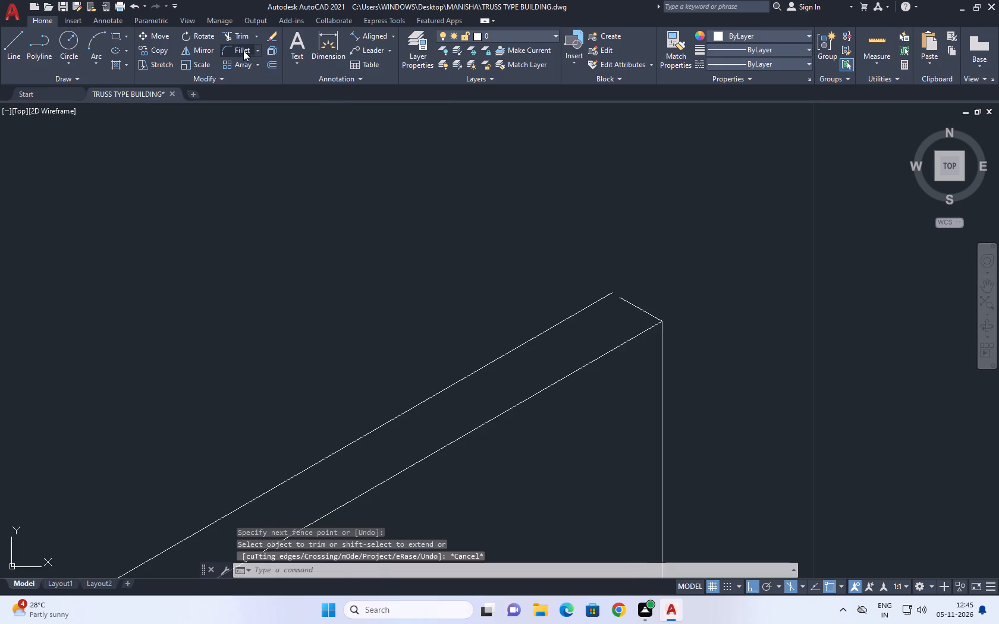
{"action": "left_click", "coordinate": [633, 304]}
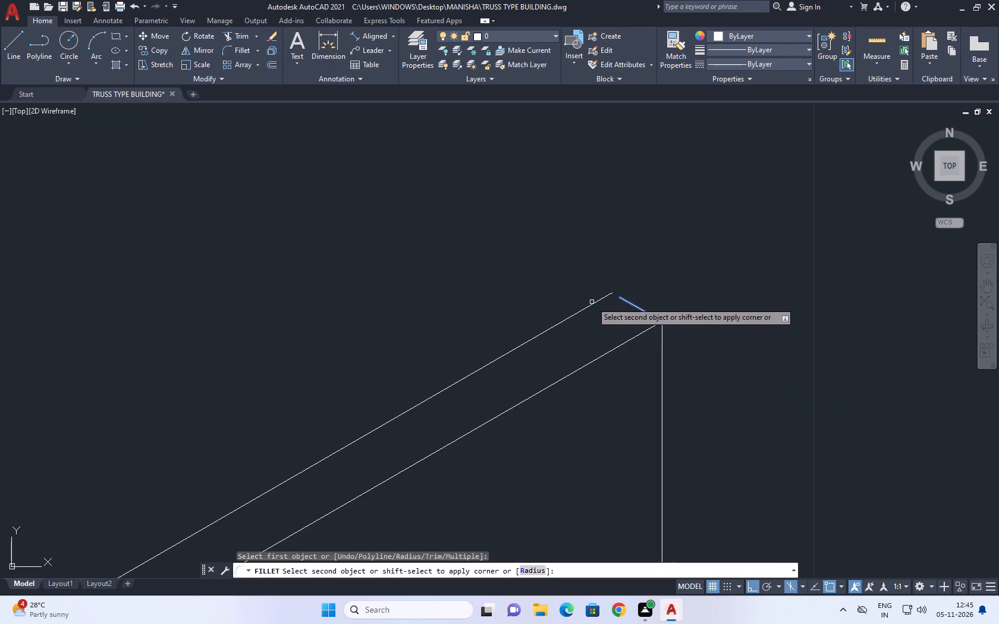
{"action": "left_click", "coordinate": [595, 304]}
Draw a line at 150° from the side parapet's closed far top corner for the back parapet's outer edge.
{"action": "middle_click_drag", "start_coordinate": [664, 313], "coordinate": [690, 339]}
{"action": "scroll", "coordinate": [695, 337], "scroll_direction": "down", "scroll_amount": 2}
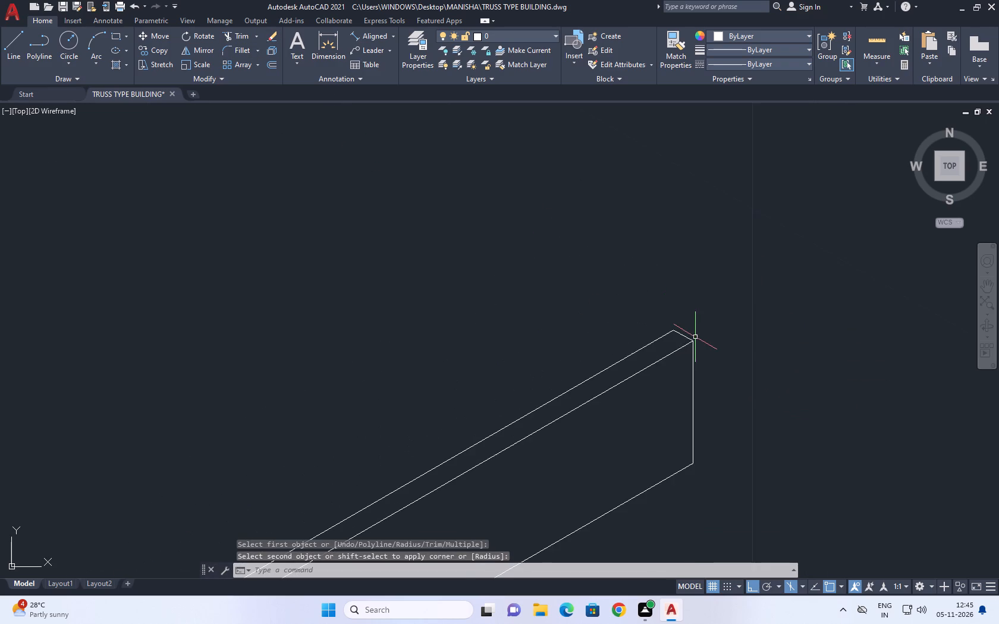
{"action": "middle_click_drag", "start_coordinate": [686, 327], "coordinate": [683, 307]}
{"action": "scroll", "coordinate": [677, 335], "scroll_direction": "down", "scroll_amount": 1}
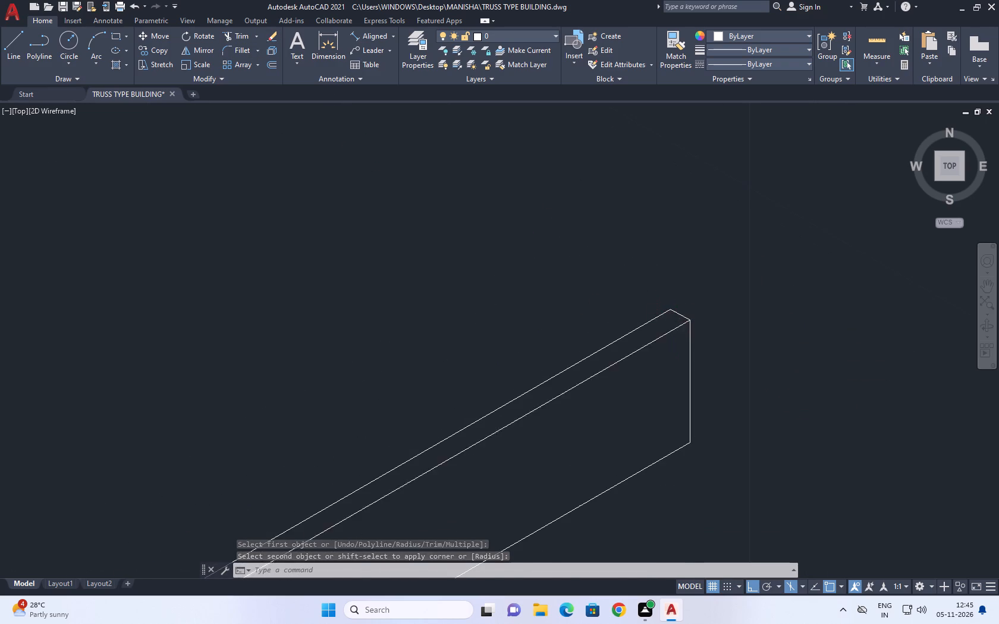
{"action": "scroll", "coordinate": [677, 335], "scroll_direction": "down", "scroll_amount": 2}
{"action": "left_click", "coordinate": [15, 51]}
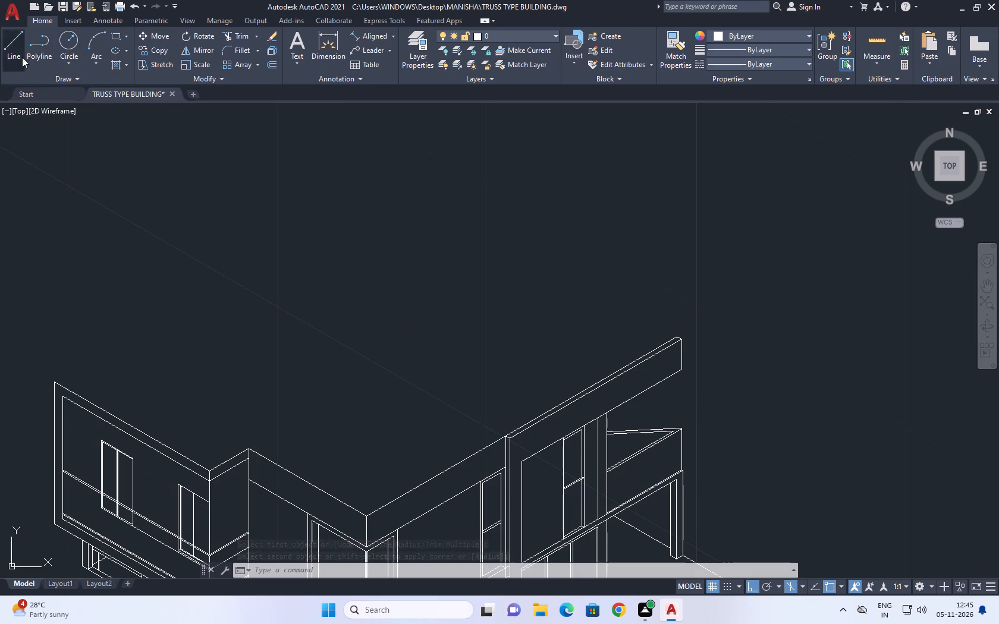
{"action": "scroll", "coordinate": [675, 341], "scroll_direction": "up", "scroll_amount": 2}
{"action": "left_click", "coordinate": [680, 329]}
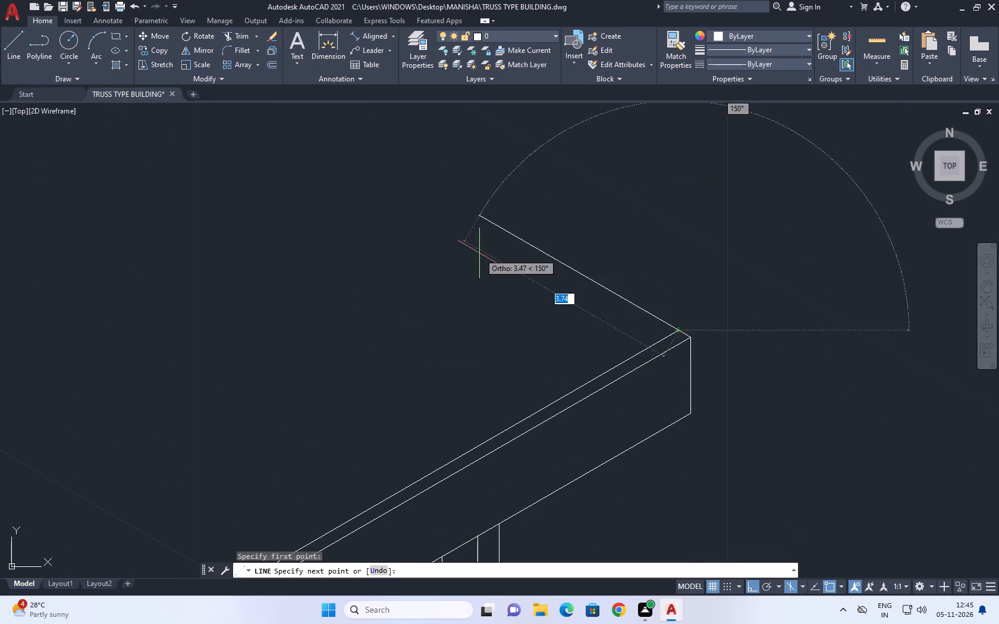
{"action": "scroll", "coordinate": [479, 253], "scroll_direction": "down", "scroll_amount": 2}
{"action": "middle_click_drag", "start_coordinate": [477, 252], "coordinate": [523, 317]}
{"action": "left_click", "coordinate": [469, 245]}
{"action": "right_click", "coordinate": [522, 223]}
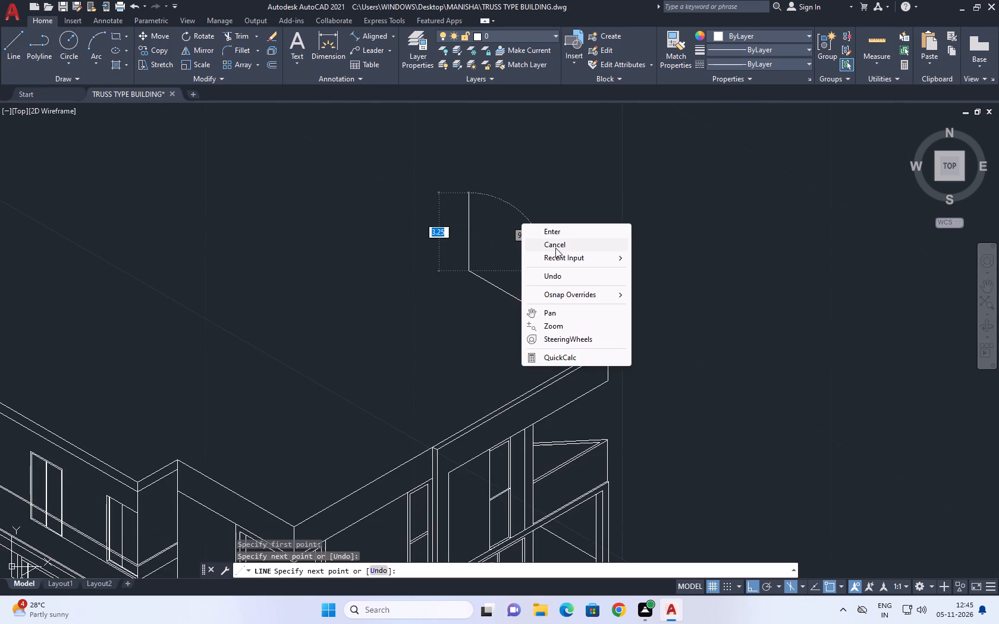
{"action": "left_click", "coordinate": [555, 248]}
Copy the new back parapet line 0.226 inward along the side parapet's upper top line, using the top isoplane.
{"action": "scroll", "coordinate": [555, 332], "scroll_direction": "up", "scroll_amount": 3}
{"action": "left_click", "coordinate": [645, 320]}
{"action": "left_click", "coordinate": [576, 356]}
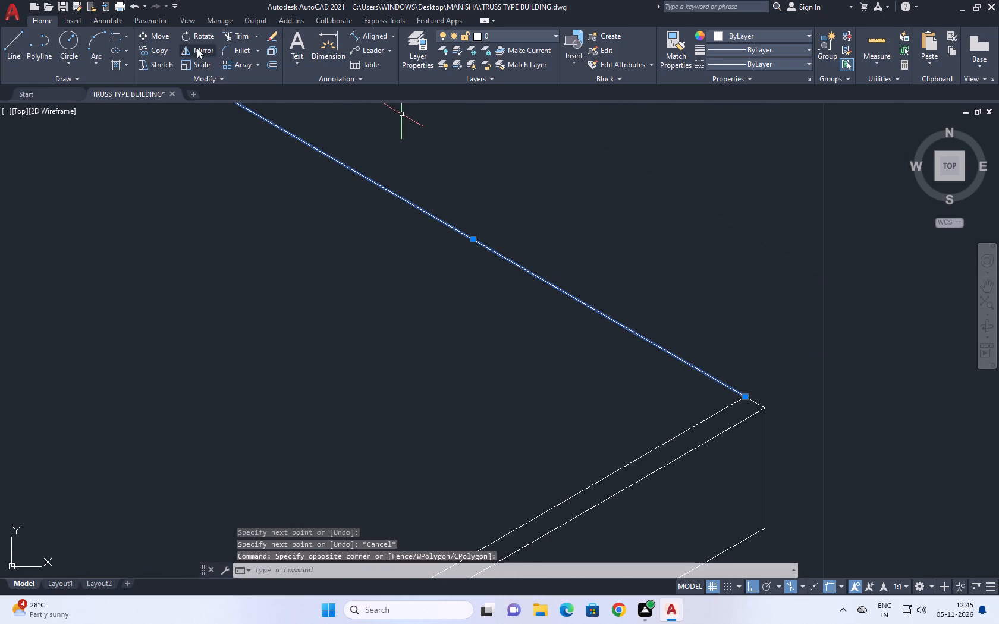
{"action": "left_click", "coordinate": [171, 51]}
{"action": "scroll", "coordinate": [740, 396], "scroll_direction": "up", "scroll_amount": 1}
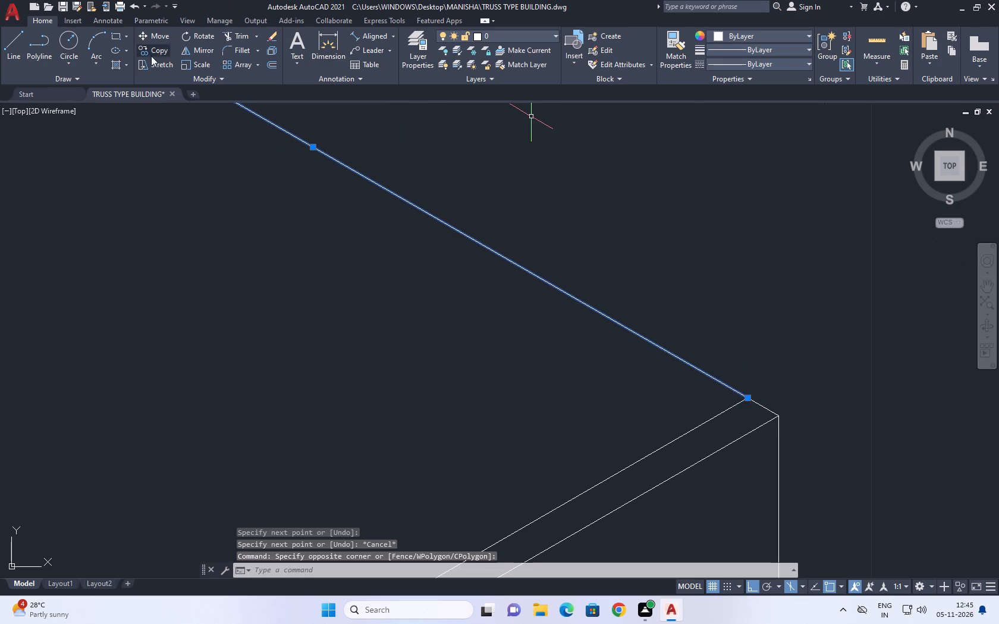
{"action": "left_click", "coordinate": [159, 50]}
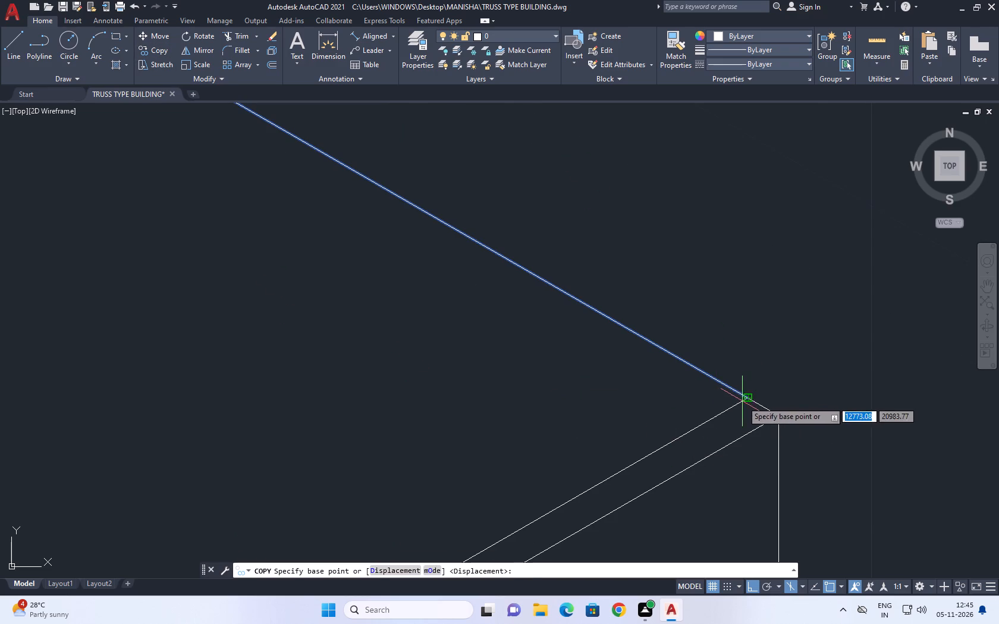
{"action": "left_click", "coordinate": [744, 396]}
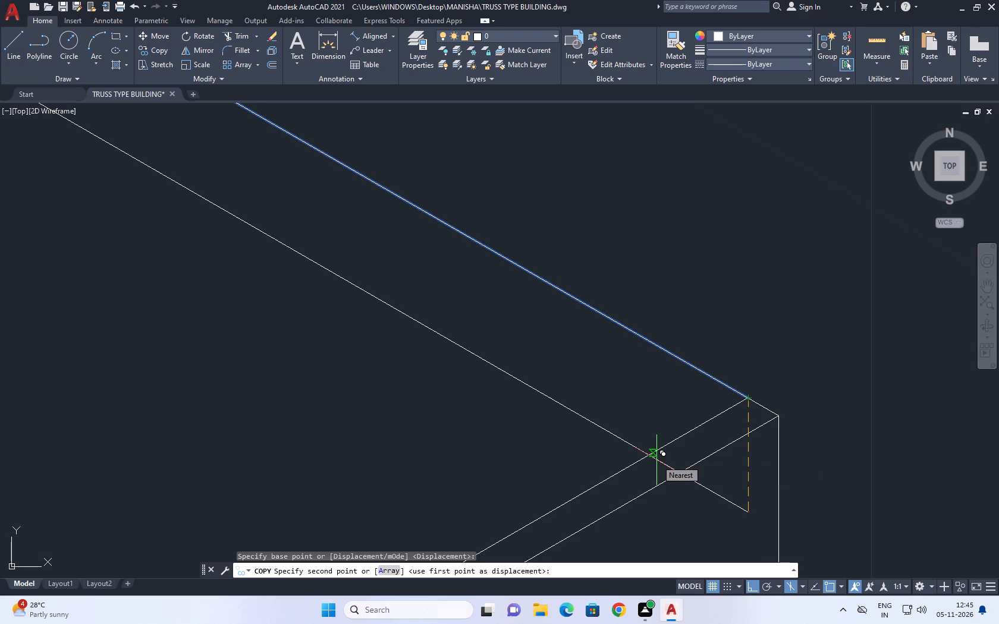
{"action": "key", "text": "F5"}
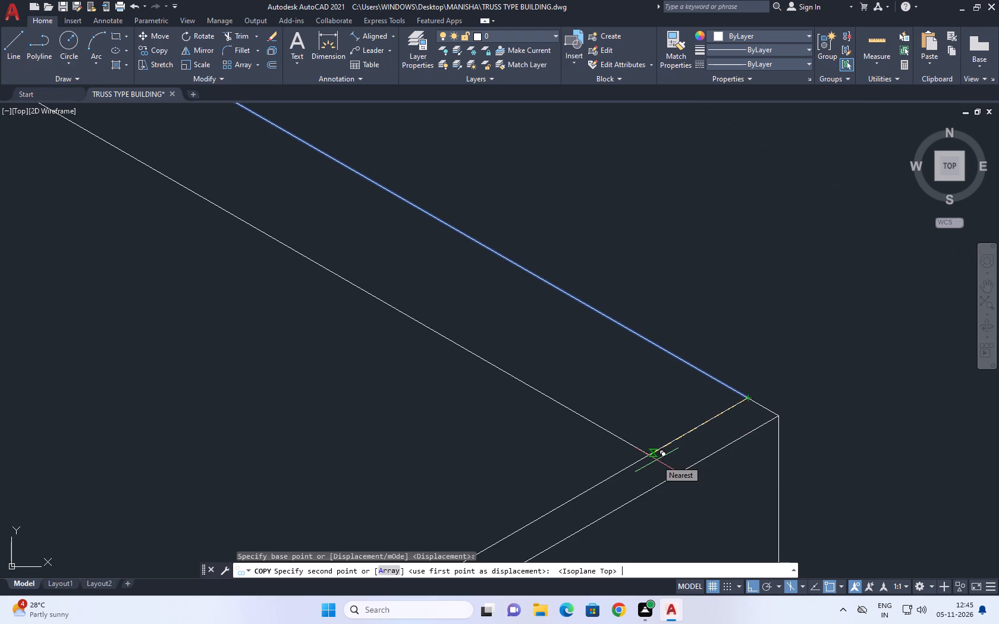
{"action": "type", "text": "0."}
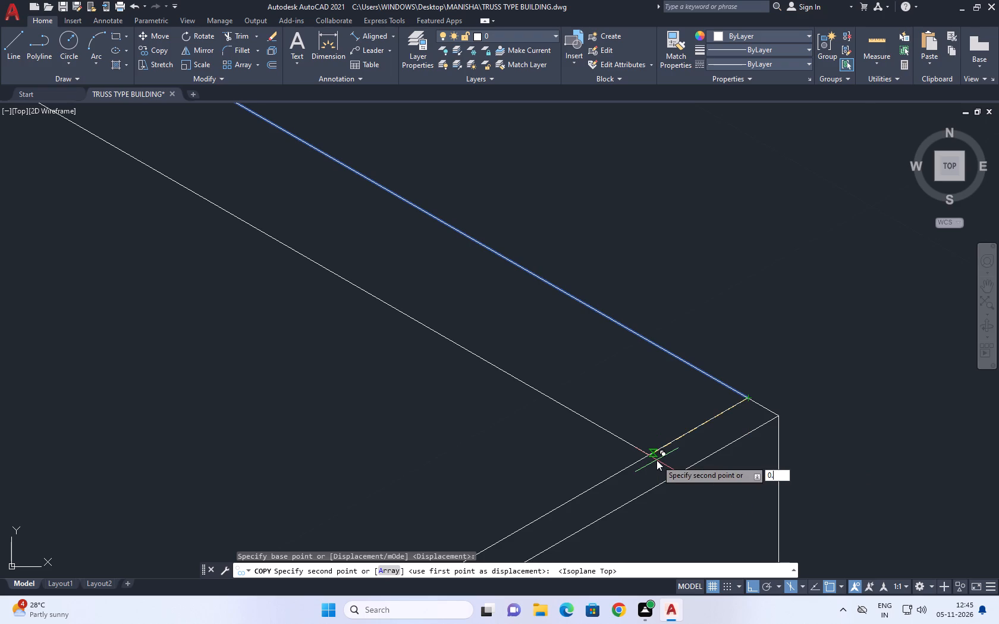
{"action": "type", "text": "226"}
{"action": "key", "text": "Return"}
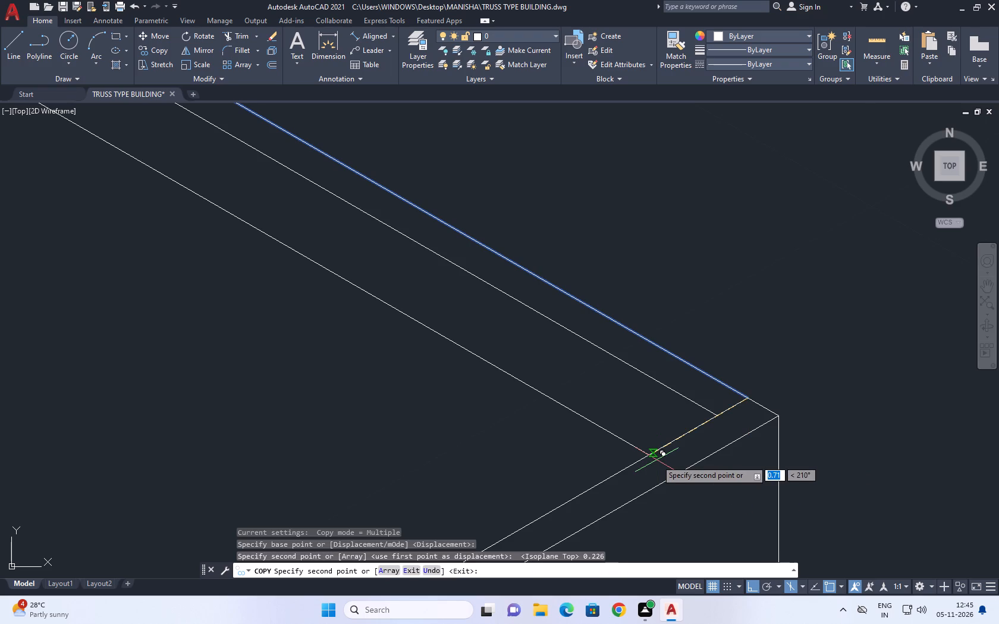
{"action": "right_click", "coordinate": [575, 231]}
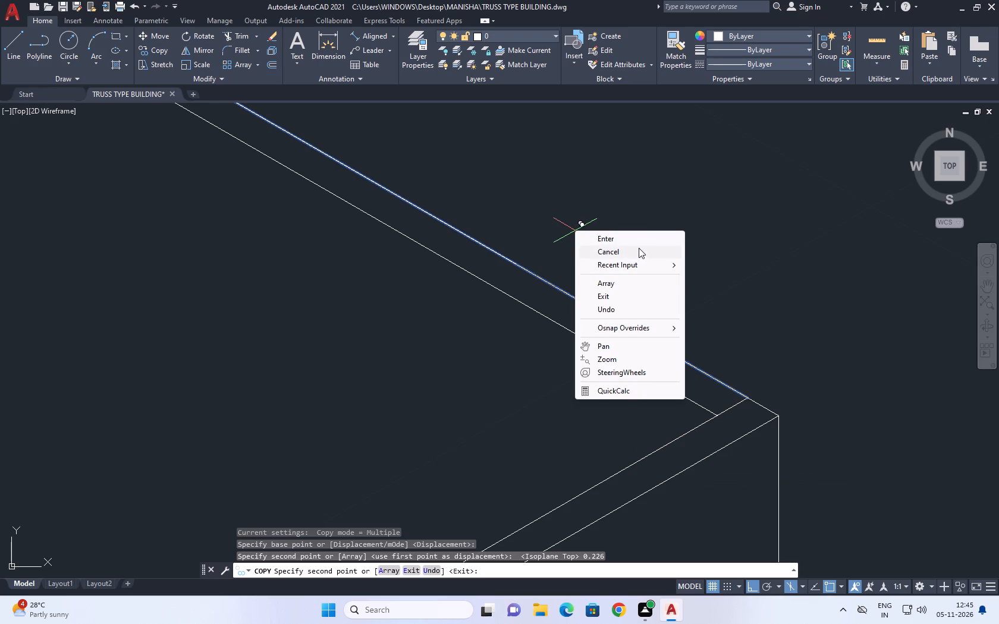
{"action": "left_click", "coordinate": [639, 248]}
Trim the short piece of the side parapet's upper top line between the two back parapet lines at the corner.
{"action": "left_click", "coordinate": [234, 39]}
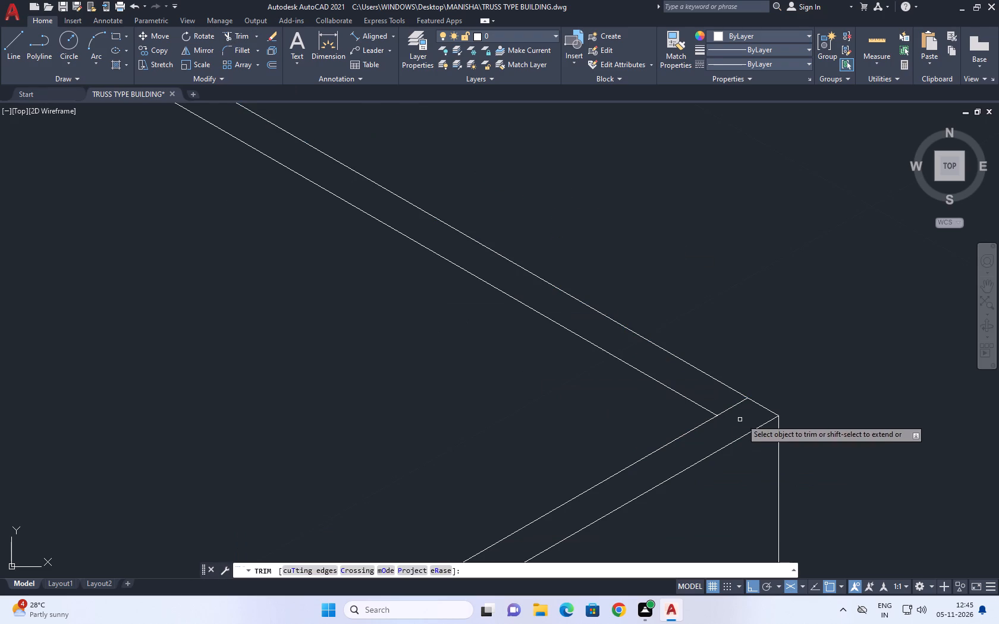
{"action": "left_click_drag", "start_coordinate": [739, 410], "coordinate": [734, 404]}
{"action": "left_click", "coordinate": [721, 398]}
{"action": "right_click", "coordinate": [749, 350]}
{"action": "left_click", "coordinate": [772, 367]}
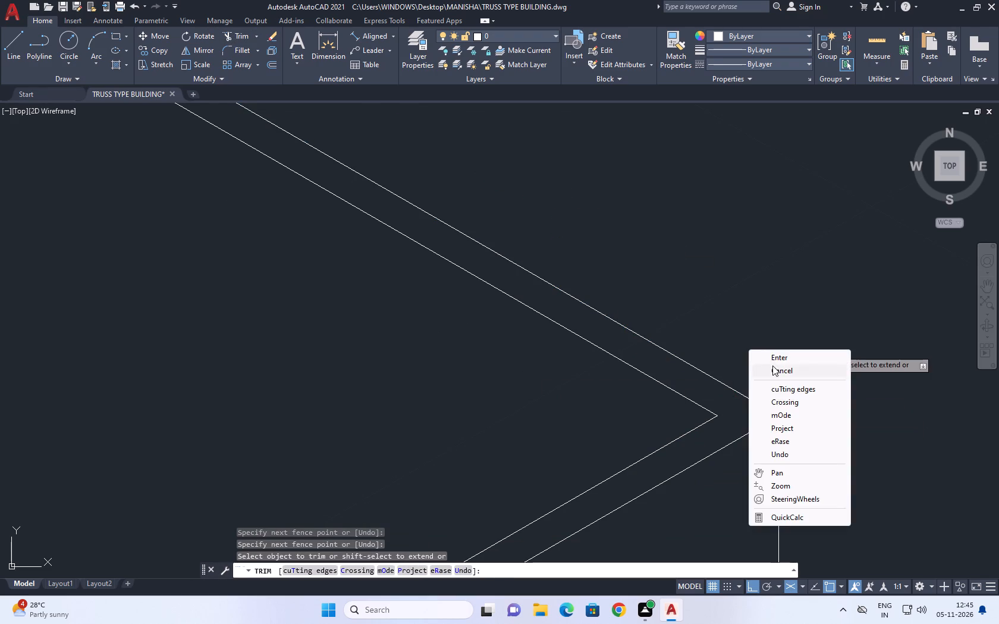
Draw a freehand-length vertical line on the right isoplane crossing both back parapet lines near their open ends.
{"action": "scroll", "coordinate": [724, 341], "scroll_direction": "down", "scroll_amount": 3}
{"action": "middle_click_drag", "start_coordinate": [747, 282], "coordinate": [747, 326]}
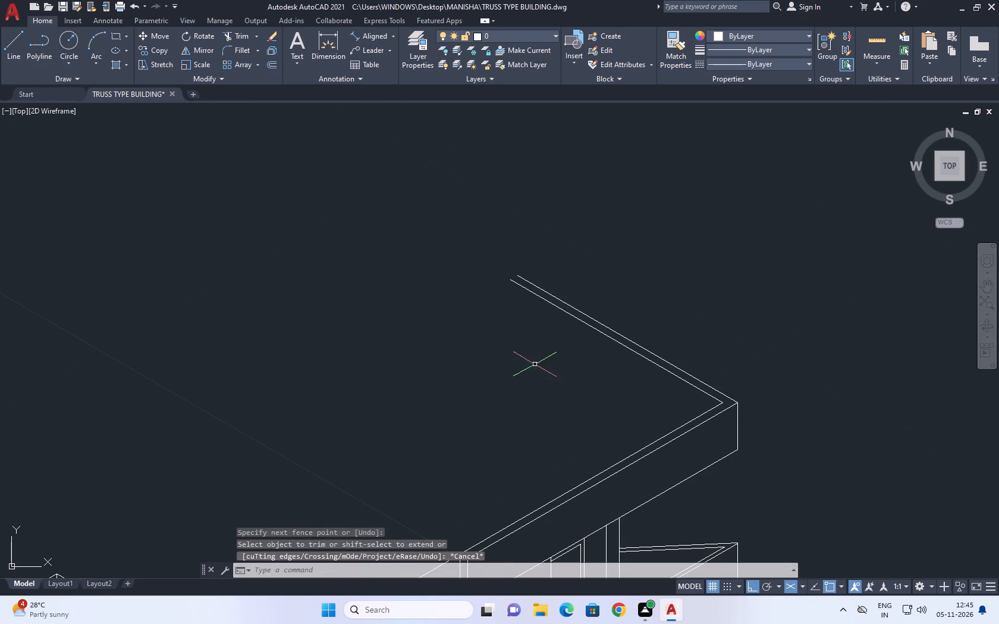
{"action": "scroll", "coordinate": [576, 367], "scroll_direction": "down", "scroll_amount": 3}
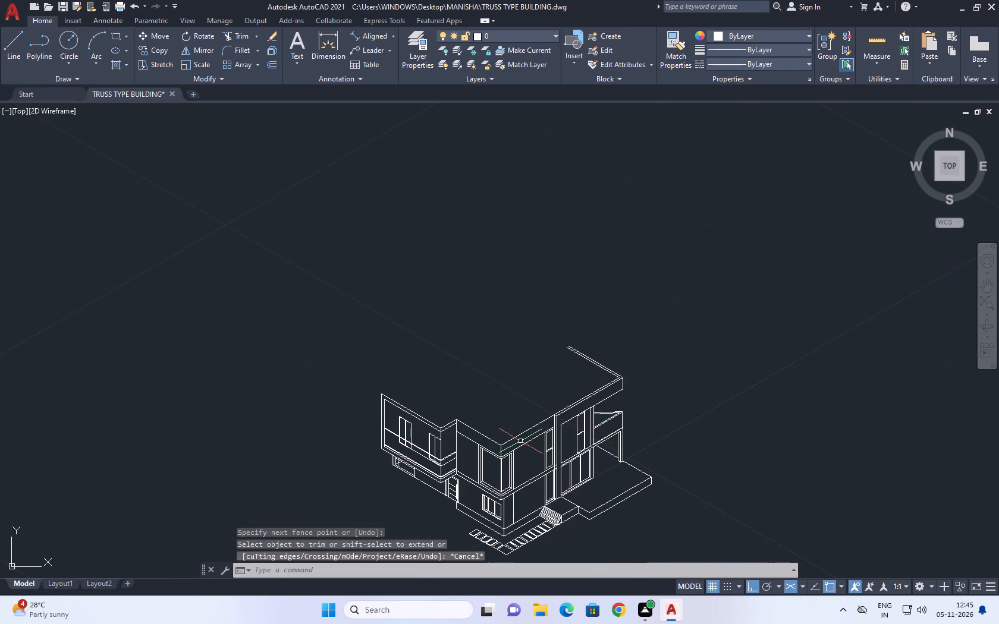
{"action": "scroll", "coordinate": [527, 436], "scroll_direction": "up", "scroll_amount": 3}
{"action": "scroll", "coordinate": [583, 374], "scroll_direction": "down", "scroll_amount": 3}
{"action": "middle_click_drag", "start_coordinate": [668, 371], "coordinate": [680, 409]}
{"action": "scroll", "coordinate": [639, 393], "scroll_direction": "up", "scroll_amount": 3}
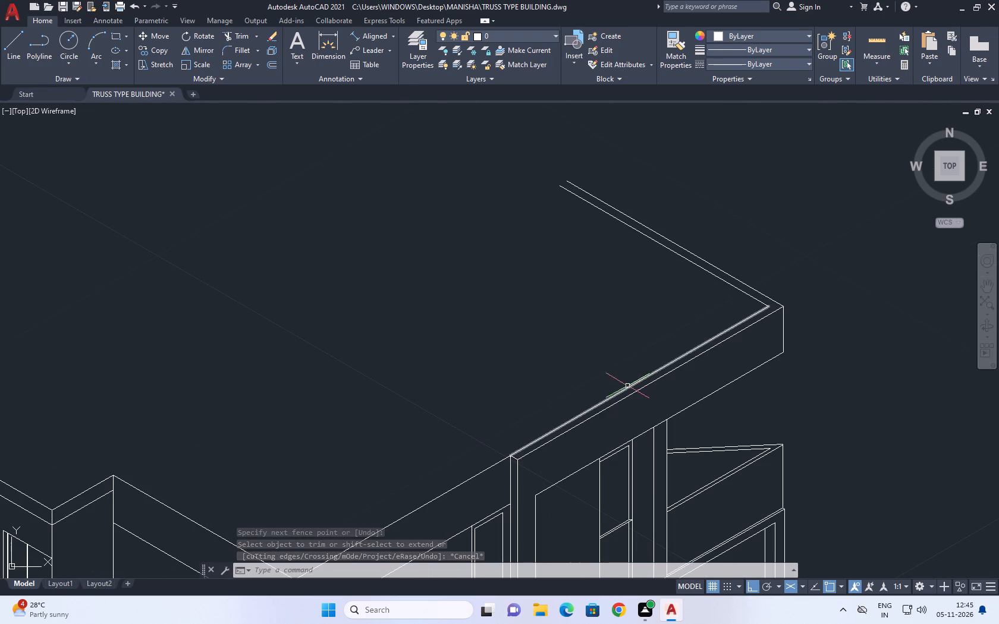
{"action": "left_click", "coordinate": [14, 48]}
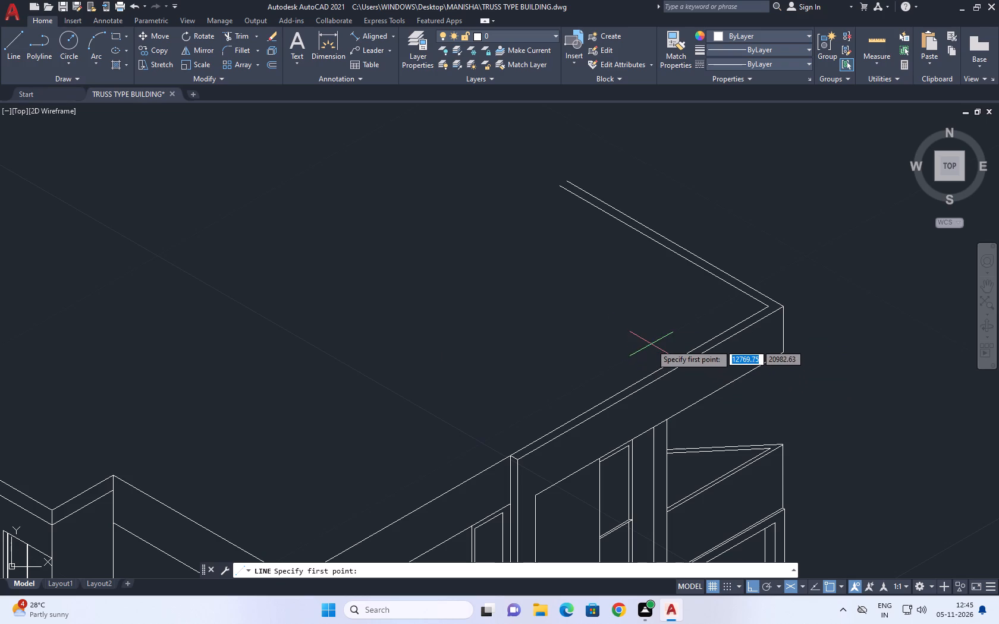
{"action": "left_click", "coordinate": [634, 342]}
{"action": "middle_click_drag", "start_coordinate": [628, 194], "coordinate": [643, 288]}
{"action": "key", "text": "F5"}
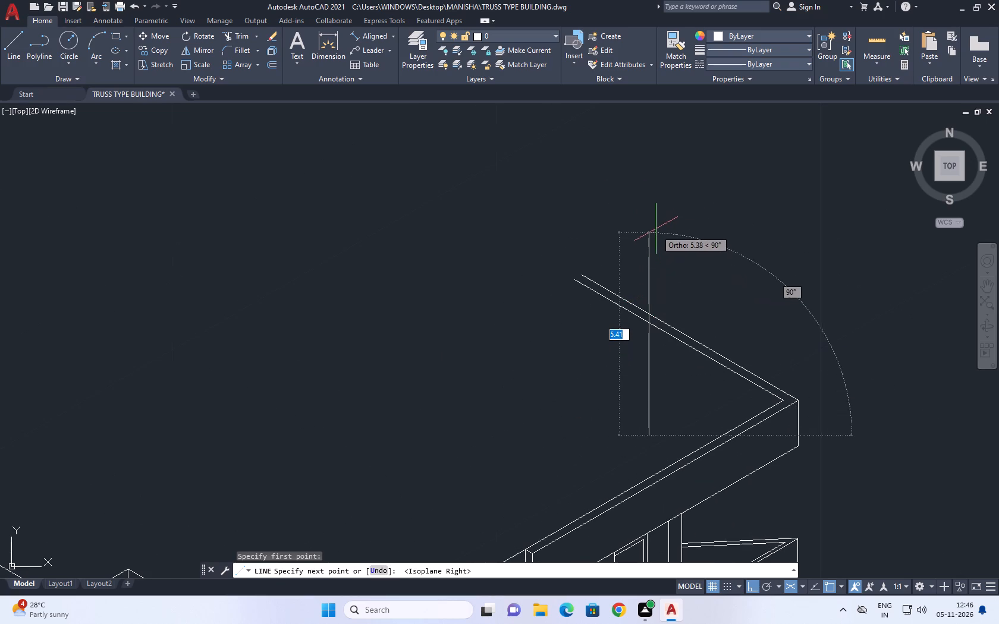
{"action": "left_click", "coordinate": [653, 209]}
{"action": "right_click", "coordinate": [699, 217]}
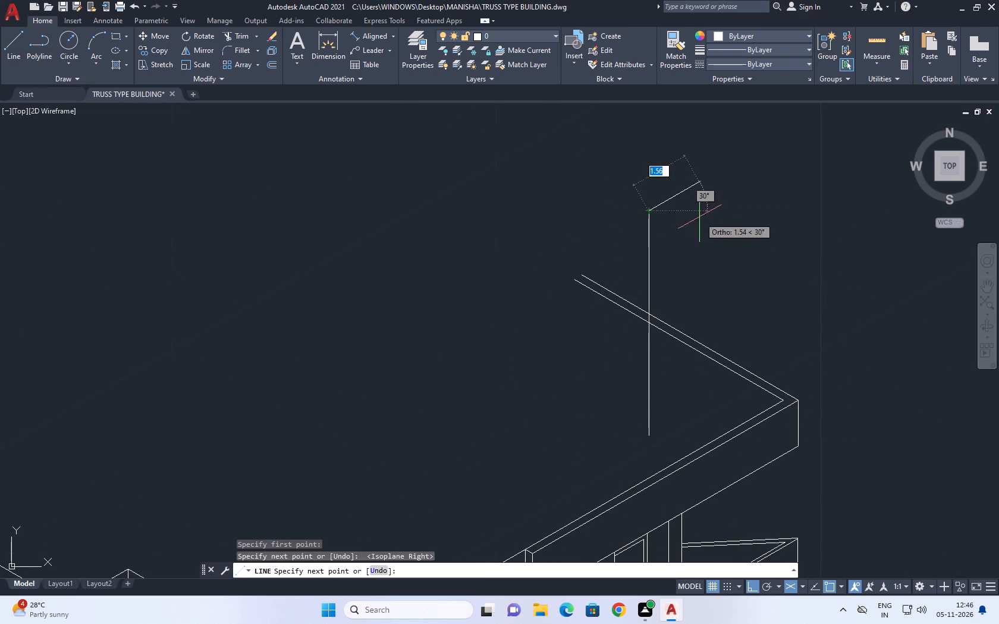
{"action": "left_click", "coordinate": [745, 238]}
Trim both back parapet lines where they extend past the new vertical, removing their open far ends.
{"action": "left_click", "coordinate": [244, 37]}
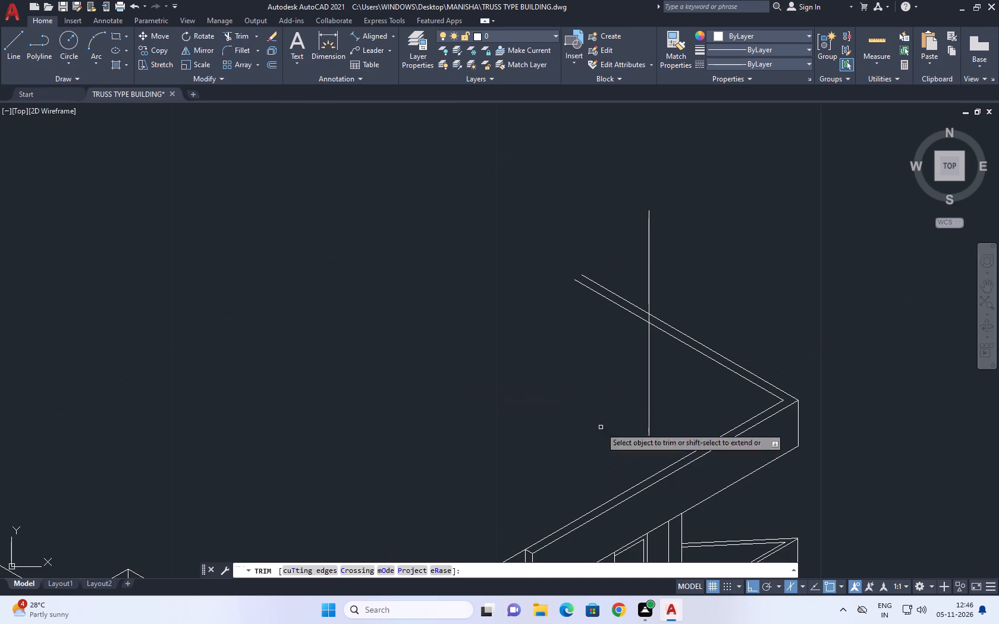
{"action": "left_click", "coordinate": [624, 248]}
{"action": "left_click", "coordinate": [592, 359]}
{"action": "middle_click_drag", "start_coordinate": [623, 305], "coordinate": [634, 343]}
{"action": "right_click", "coordinate": [629, 329]}
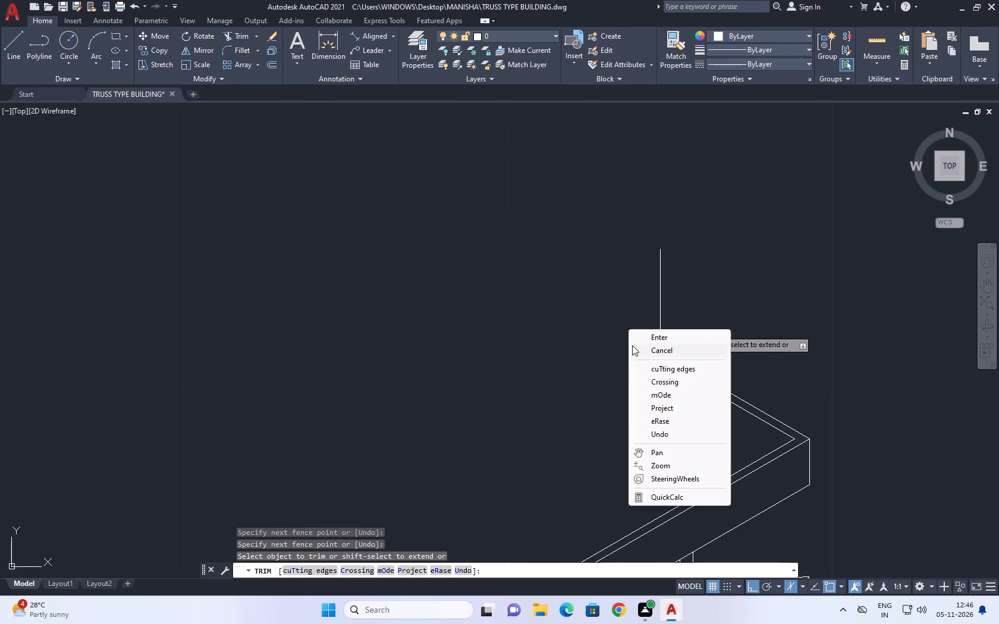
{"action": "left_click", "coordinate": [674, 350]}
In the empty space between building and detached roof, draw a line about 19 long at 30°, continued by a short vertical down from its upper end.
{"action": "scroll", "coordinate": [667, 352], "scroll_direction": "down", "scroll_amount": 3}
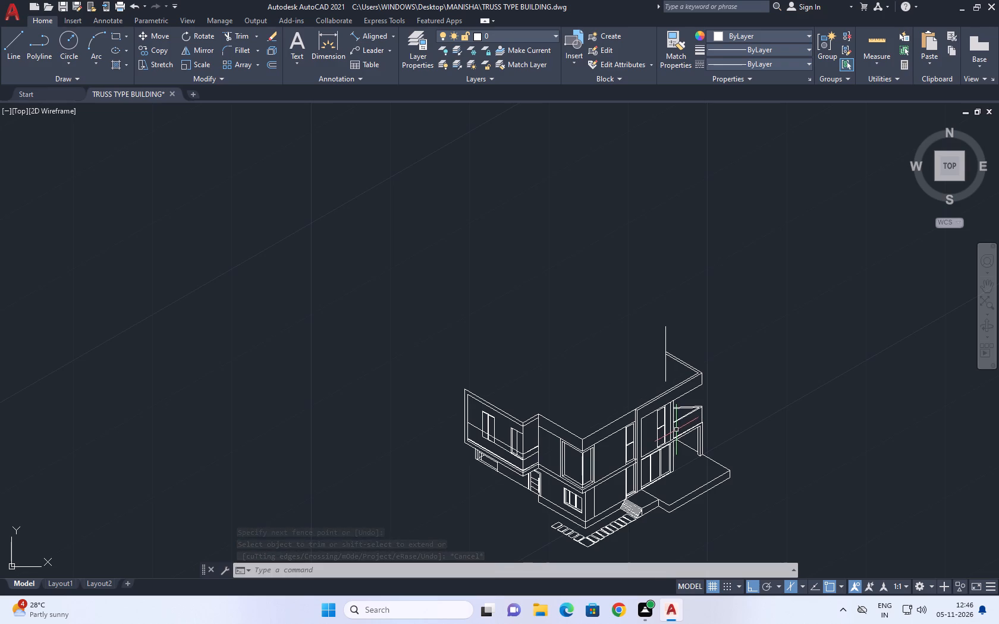
{"action": "middle_click_drag", "start_coordinate": [840, 470], "coordinate": [678, 391]}
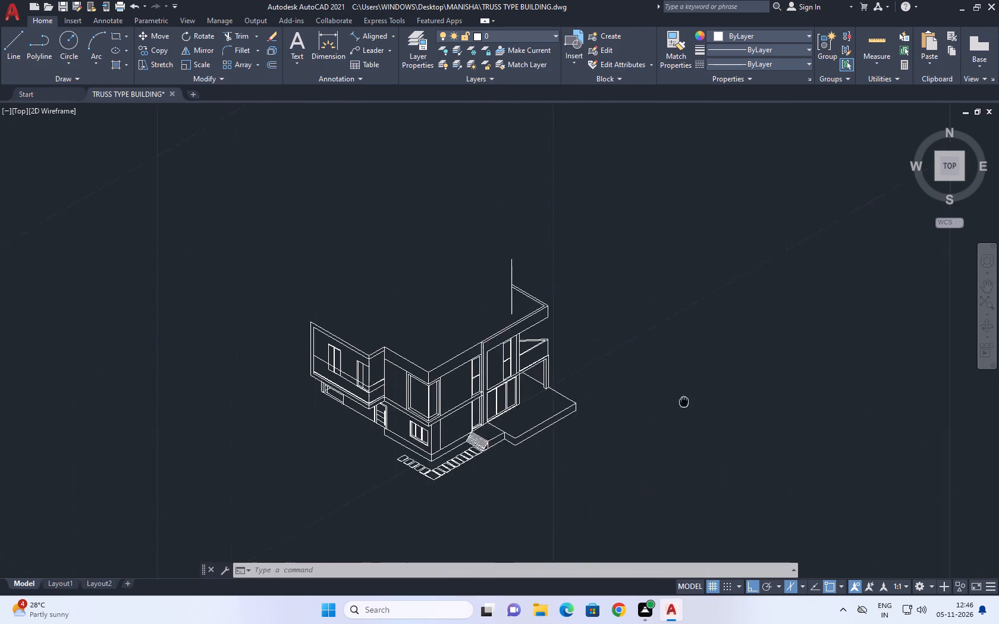
{"action": "middle_click_drag", "start_coordinate": [678, 391], "coordinate": [624, 349]}
{"action": "middle_click_drag", "start_coordinate": [676, 360], "coordinate": [634, 323]}
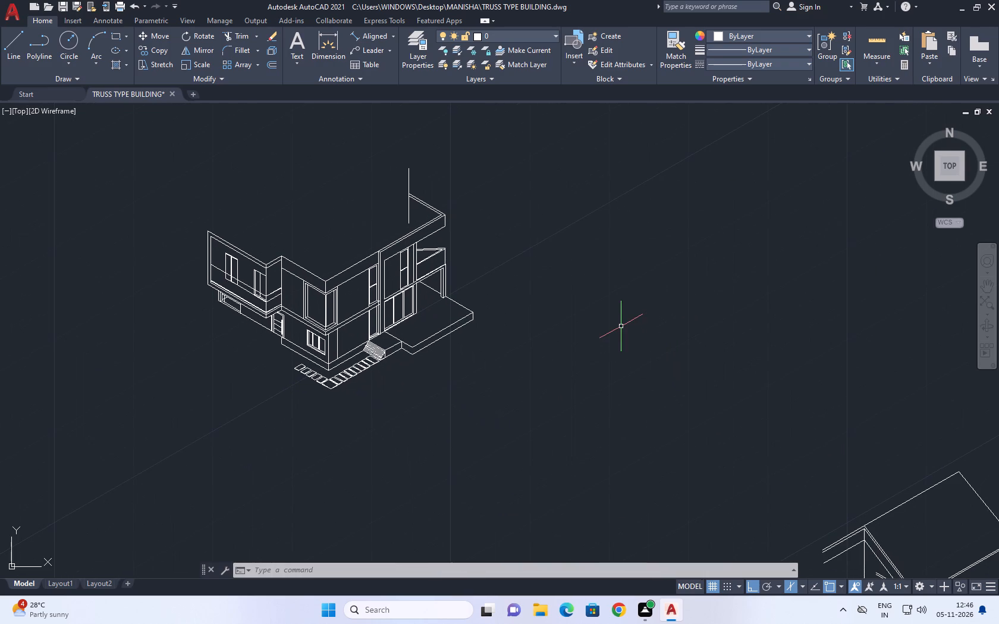
{"action": "middle_click_drag", "start_coordinate": [637, 383], "coordinate": [497, 259]}
{"action": "middle_click_drag", "start_coordinate": [385, 308], "coordinate": [438, 364]}
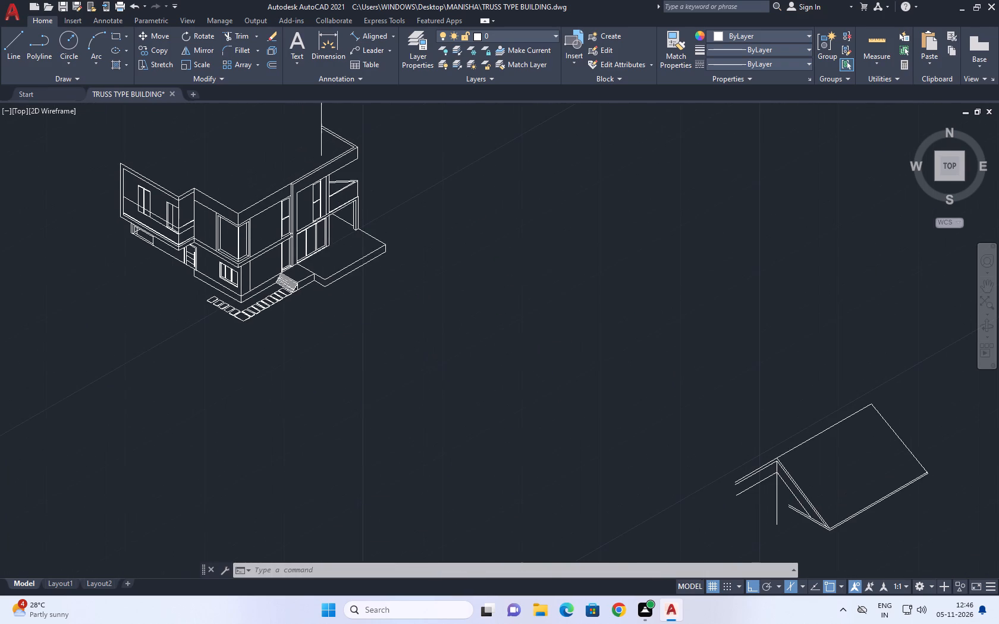
{"action": "middle_click_drag", "start_coordinate": [455, 385], "coordinate": [460, 395]}
{"action": "key", "text": "l"}
{"action": "key", "text": "space"}
{"action": "left_click", "coordinate": [435, 344]}
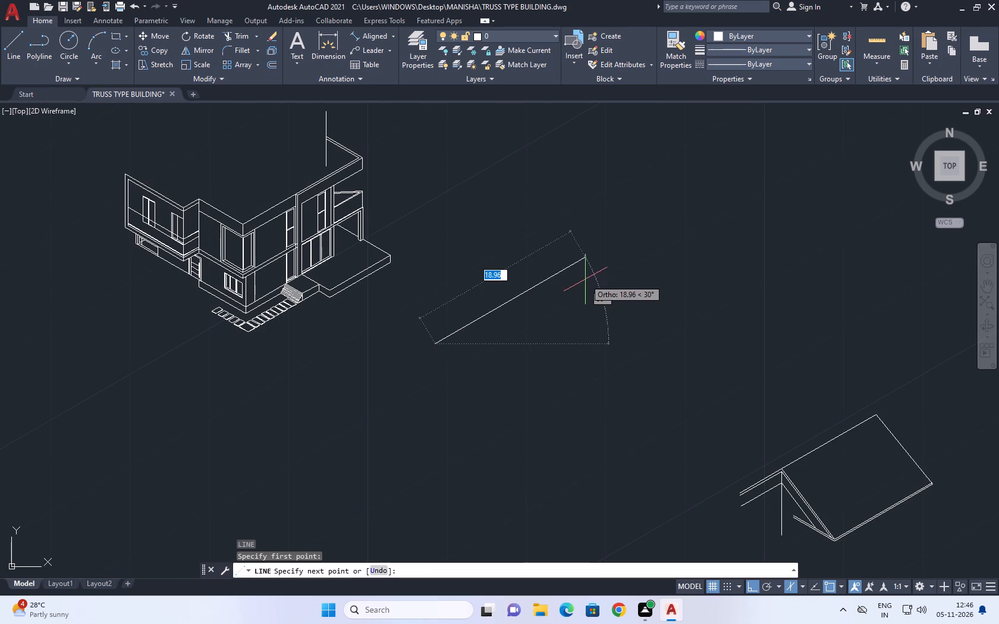
{"action": "left_click", "coordinate": [586, 262]}
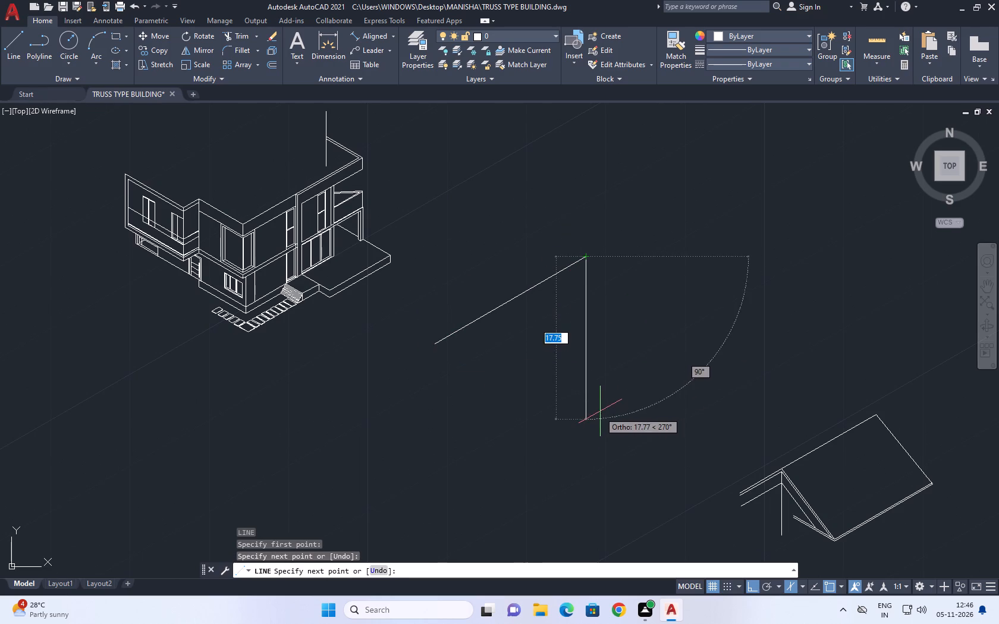
{"action": "left_click_drag", "start_coordinate": [576, 311], "coordinate": [577, 316]}
{"action": "key", "text": "space"}
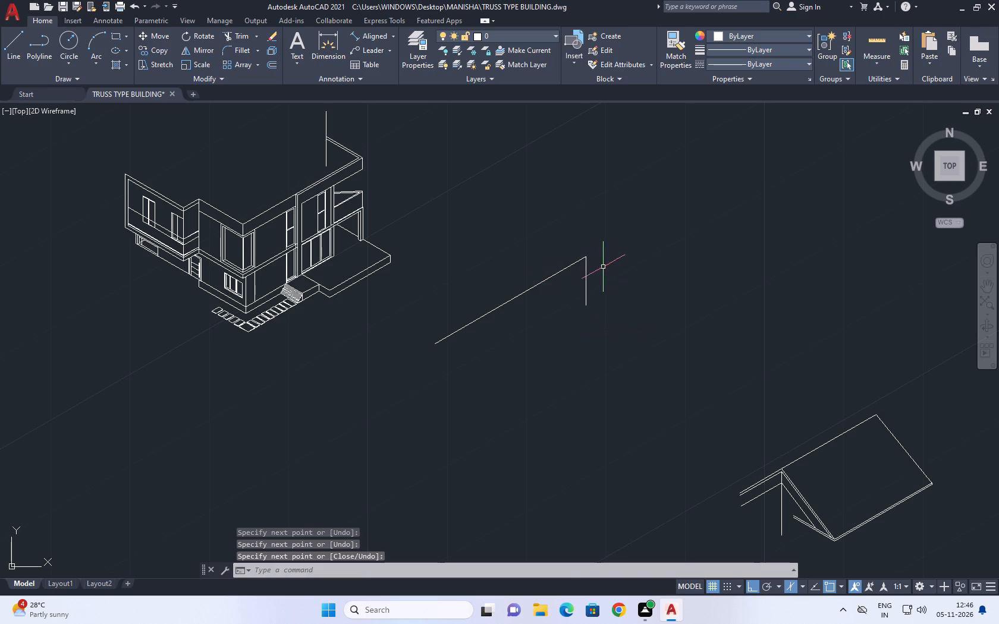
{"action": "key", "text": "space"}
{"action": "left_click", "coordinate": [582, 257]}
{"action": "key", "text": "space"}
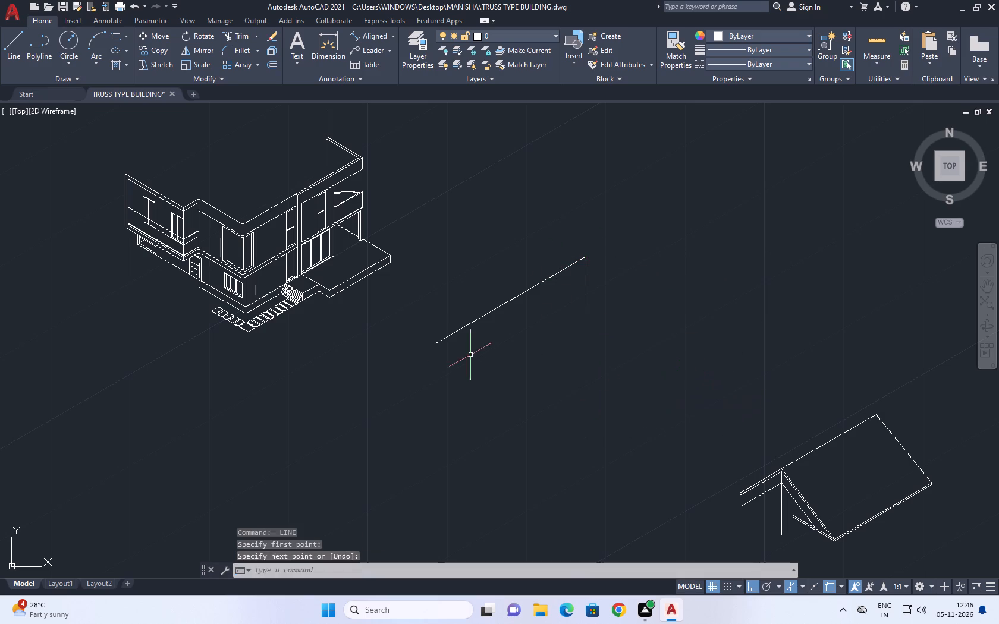
Draw a line about 37 long at 330° on the left isoplane from the lower end of the new 30° line.
{"action": "key", "text": "space"}
{"action": "left_click", "coordinate": [434, 342]}
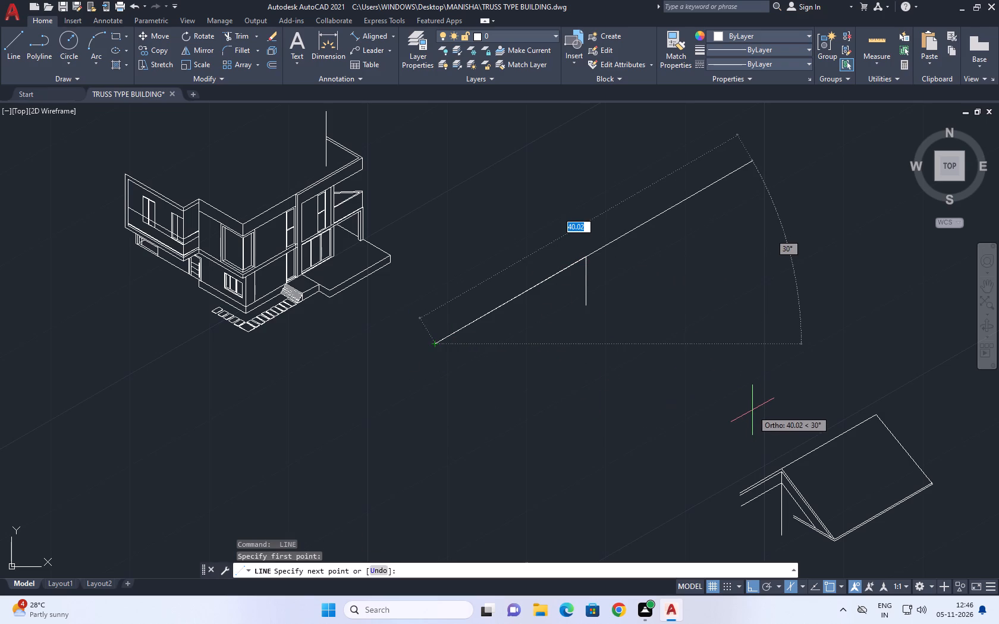
{"action": "key", "text": "F5"}
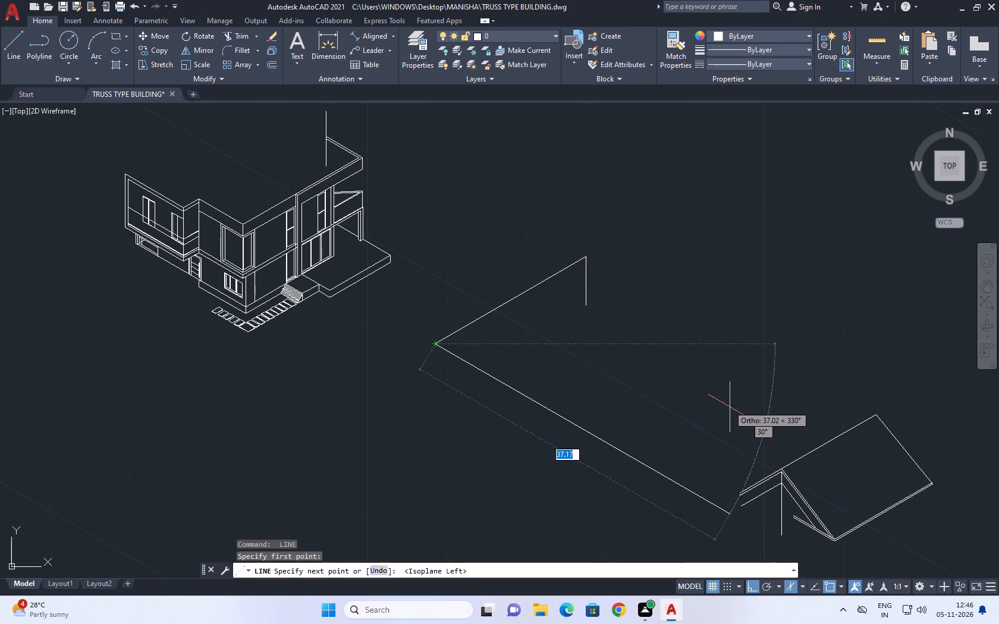
{"action": "left_click", "coordinate": [730, 407]}
{"action": "key", "text": "space"}
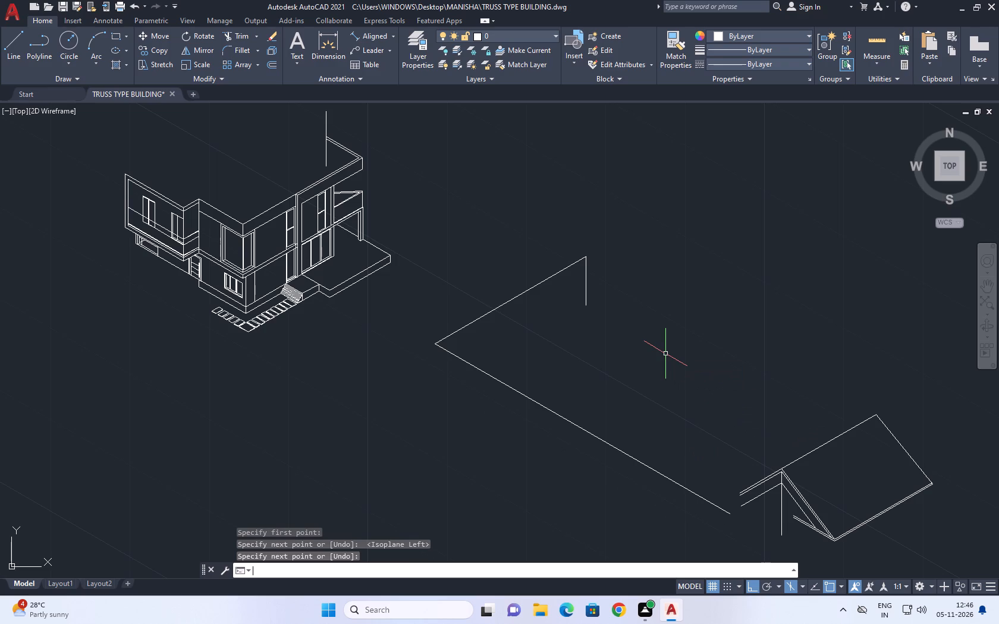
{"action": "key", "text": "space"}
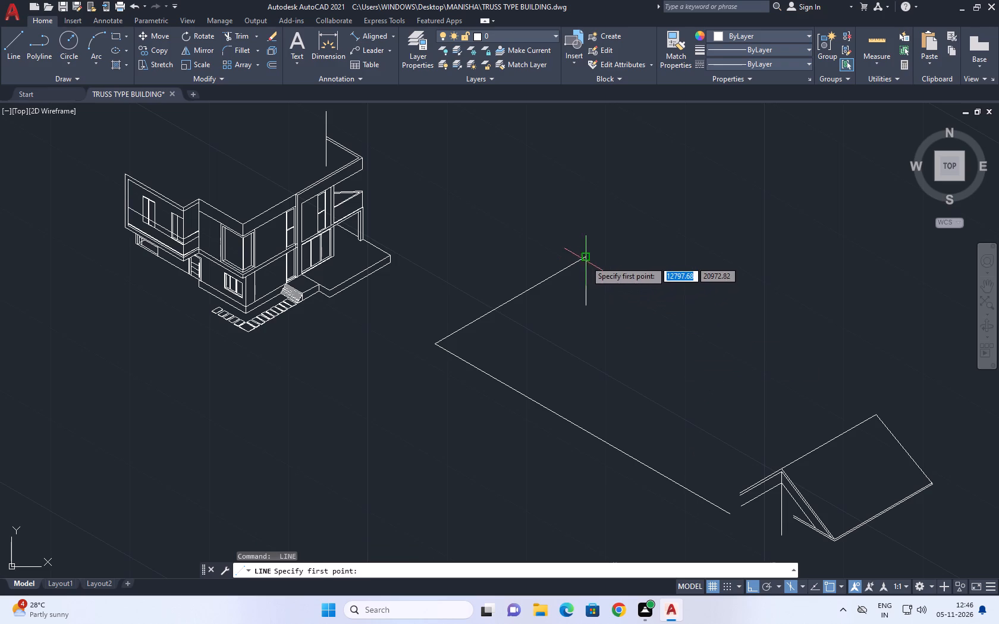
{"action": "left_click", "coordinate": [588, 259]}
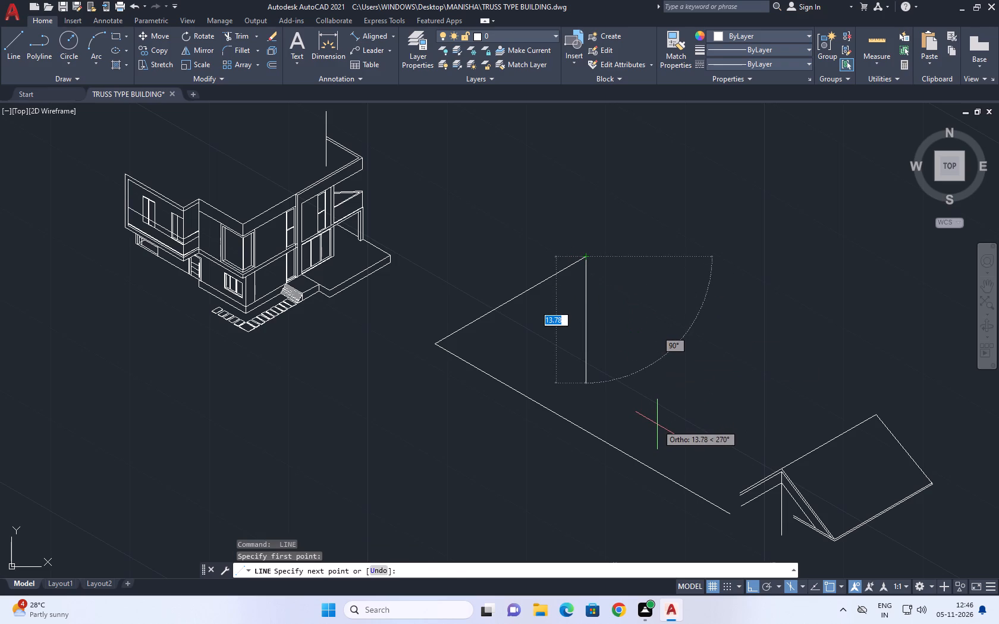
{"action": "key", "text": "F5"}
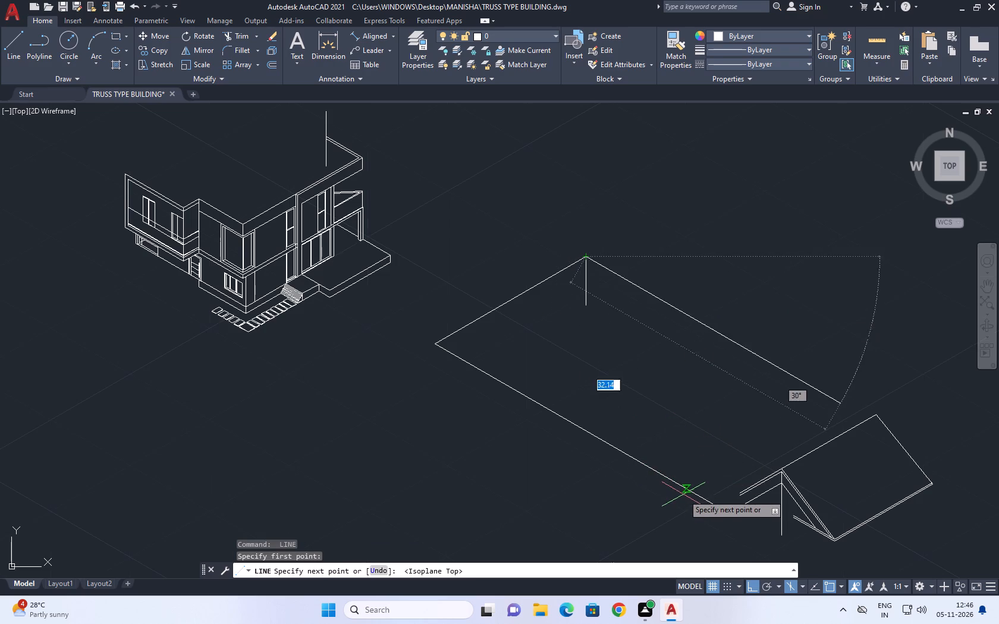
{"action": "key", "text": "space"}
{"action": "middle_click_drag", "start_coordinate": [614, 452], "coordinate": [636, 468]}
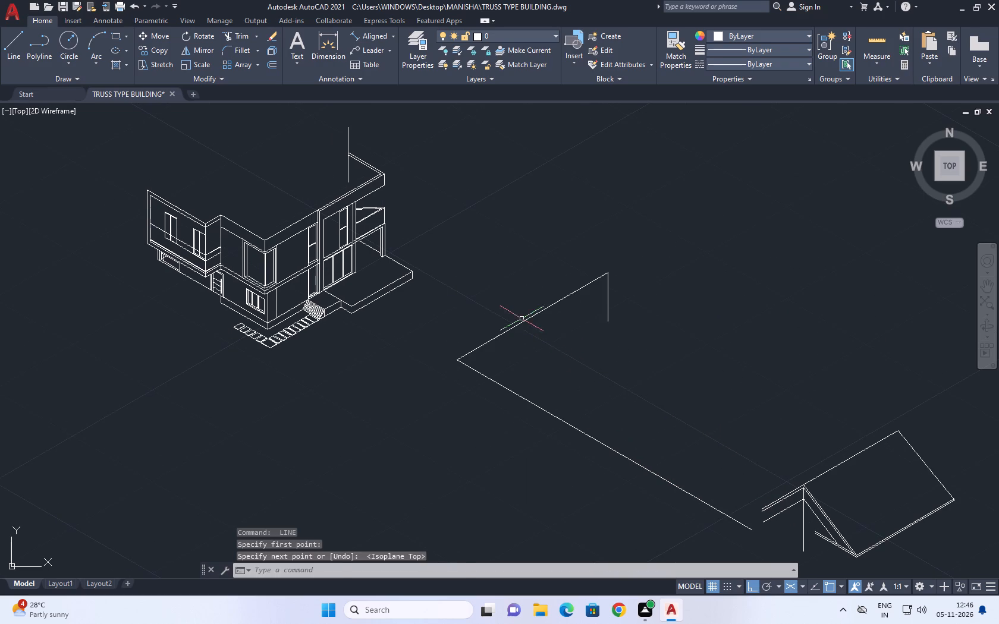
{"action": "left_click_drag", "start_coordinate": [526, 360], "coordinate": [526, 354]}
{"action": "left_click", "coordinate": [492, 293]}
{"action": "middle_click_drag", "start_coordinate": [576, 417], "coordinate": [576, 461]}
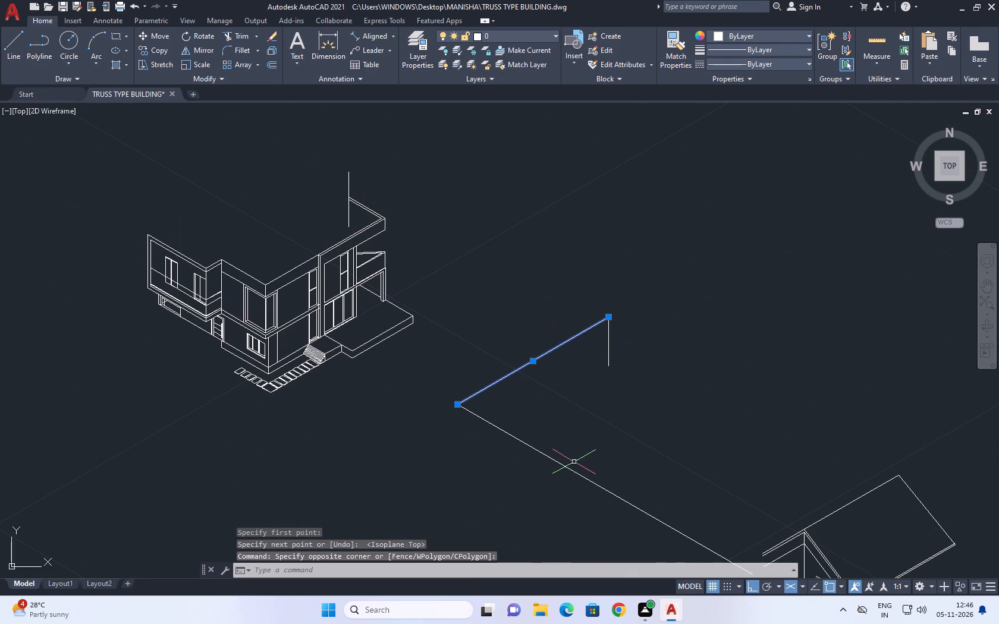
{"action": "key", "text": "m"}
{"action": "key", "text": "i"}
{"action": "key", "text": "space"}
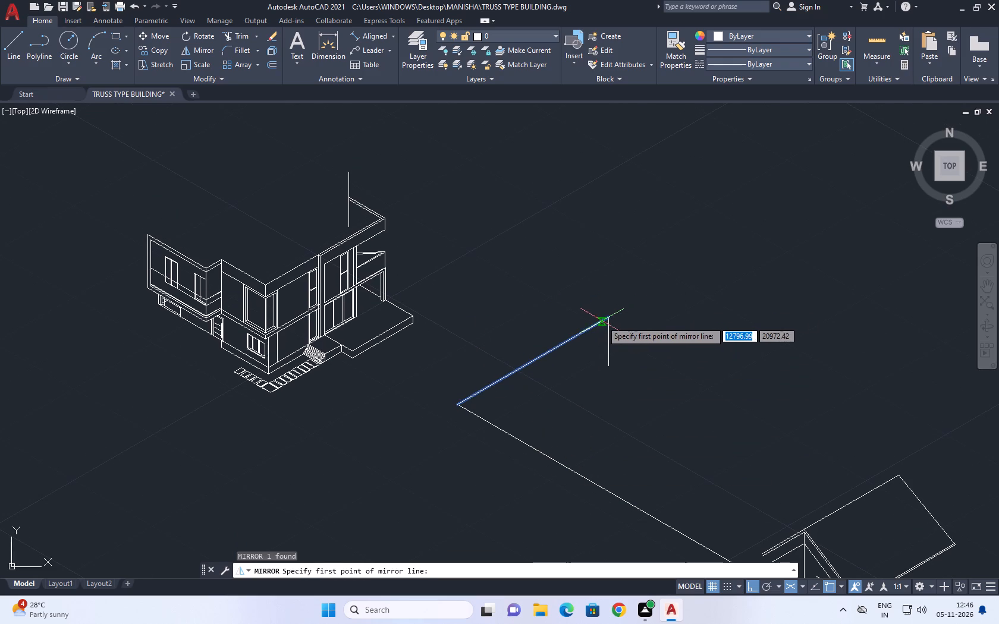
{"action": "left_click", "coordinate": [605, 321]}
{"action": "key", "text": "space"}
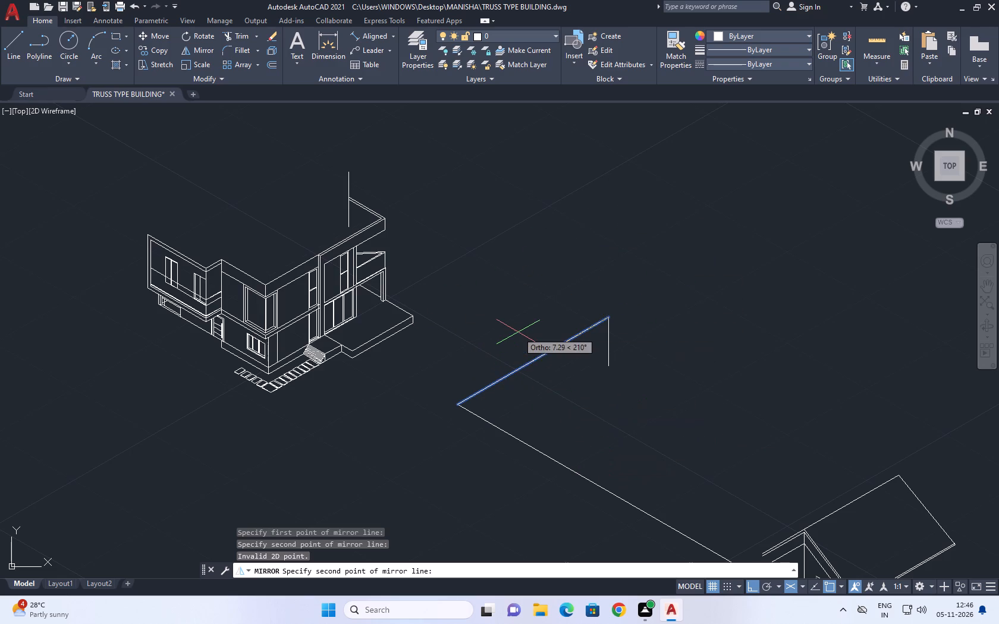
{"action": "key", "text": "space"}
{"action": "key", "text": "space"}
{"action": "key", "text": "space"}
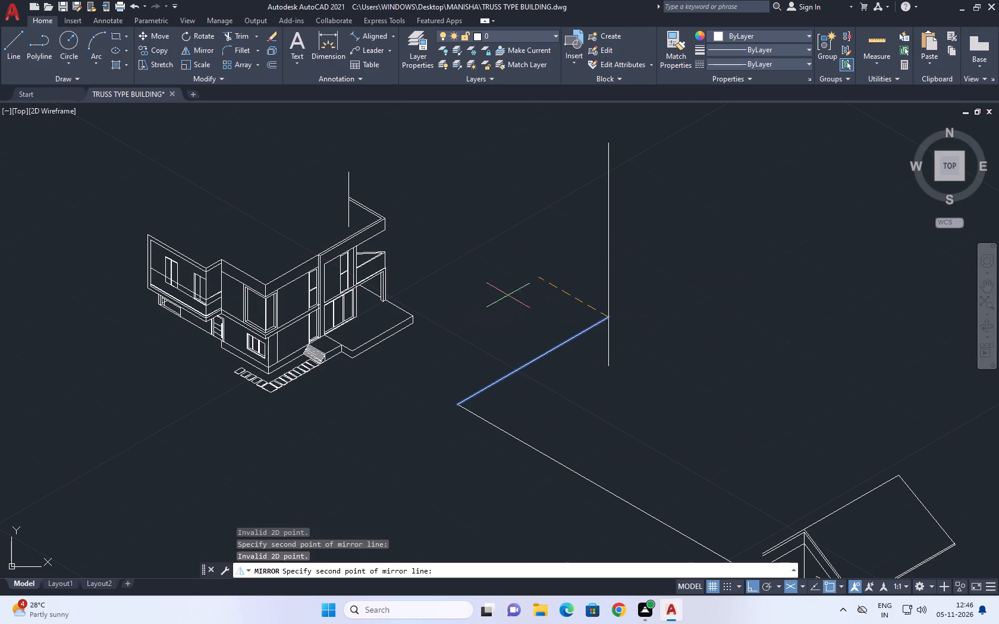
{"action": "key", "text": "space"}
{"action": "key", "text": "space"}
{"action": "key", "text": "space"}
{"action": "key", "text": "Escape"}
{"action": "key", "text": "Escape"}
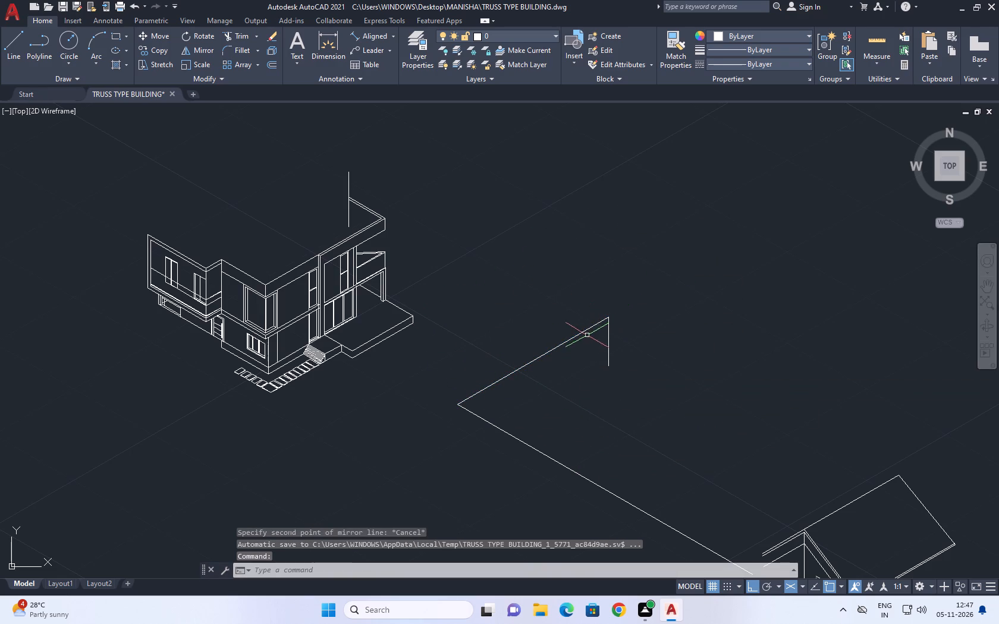
Draw a steep line from the upper end of the 30° line down to a point on the long 330° base line.
{"action": "scroll", "coordinate": [574, 431], "scroll_direction": "down", "scroll_amount": 1}
{"action": "middle_click_drag", "start_coordinate": [576, 428], "coordinate": [597, 435]}
{"action": "middle_click_drag", "start_coordinate": [652, 519], "coordinate": [706, 471]}
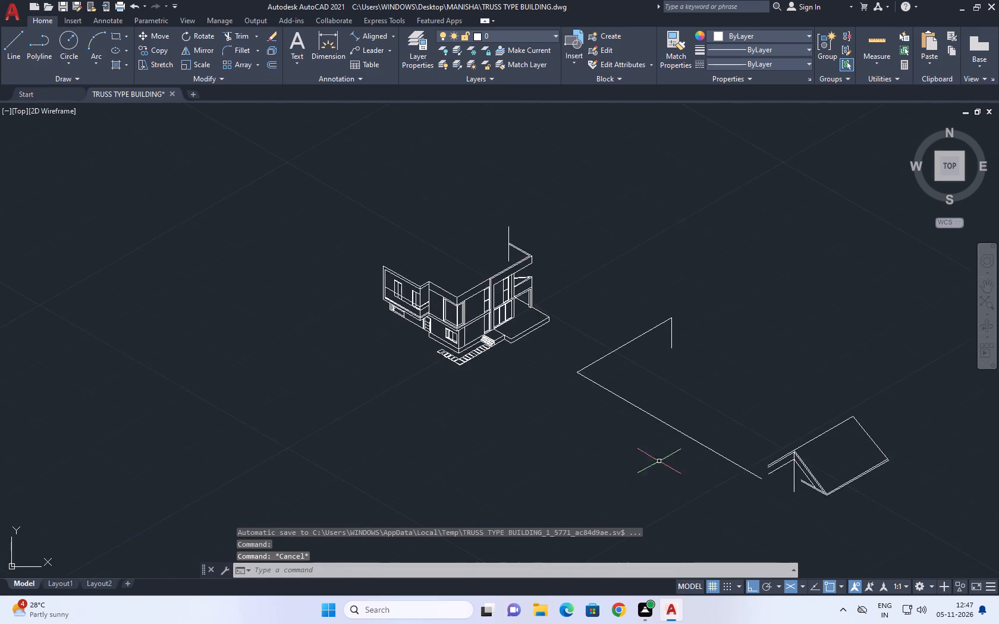
{"action": "scroll", "coordinate": [632, 439], "scroll_direction": "up", "scroll_amount": 1}
{"action": "middle_click_drag", "start_coordinate": [670, 354], "coordinate": [598, 459]}
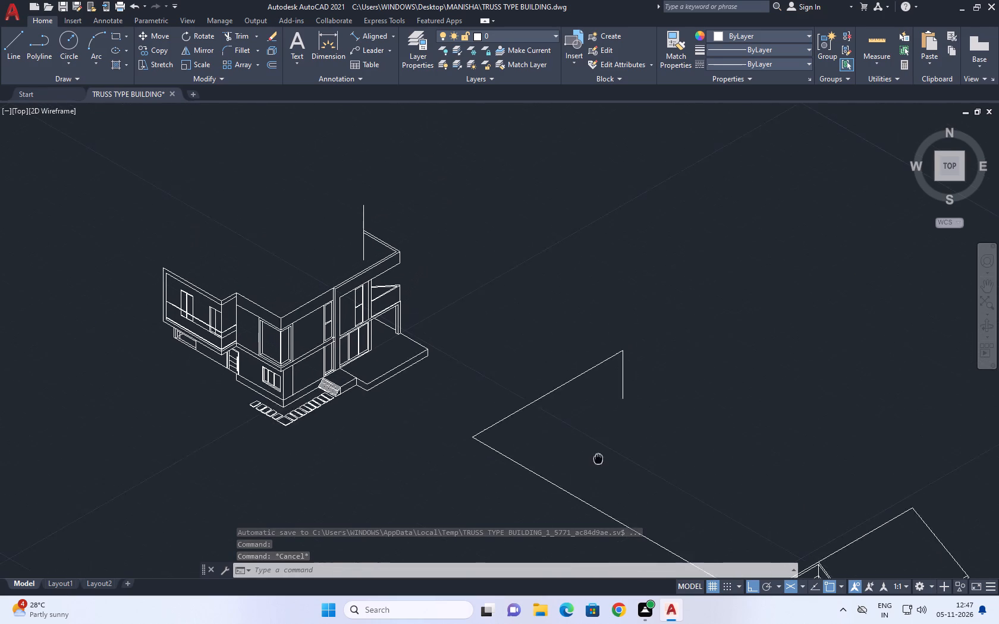
{"action": "middle_click_drag", "start_coordinate": [598, 459], "coordinate": [595, 469]}
{"action": "type", "text": "L"}
{"action": "key", "text": "space"}
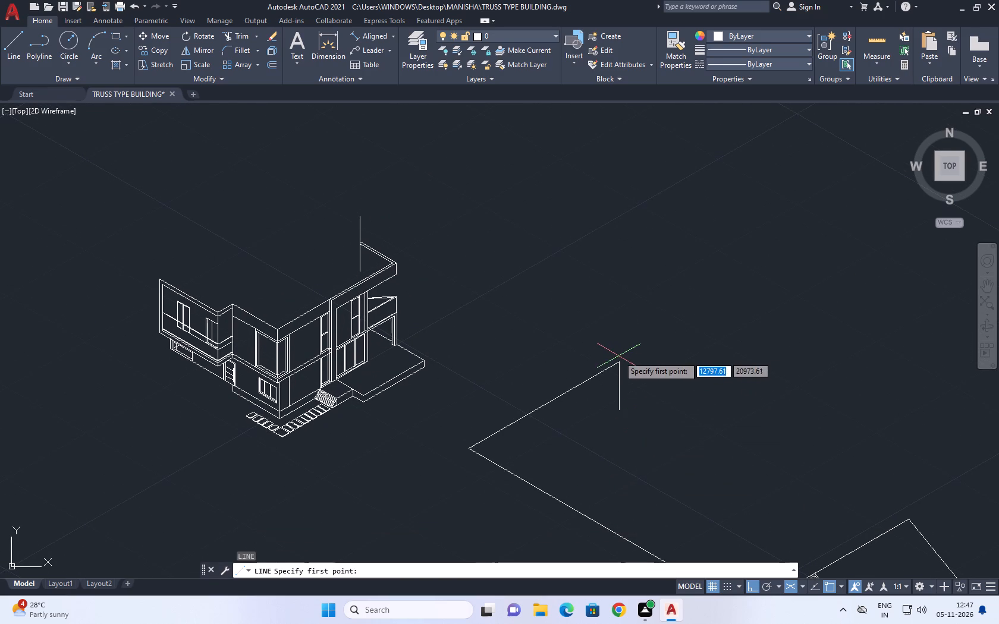
{"action": "left_click", "coordinate": [623, 363]}
{"action": "scroll", "coordinate": [681, 405], "scroll_direction": "down", "scroll_amount": 1}
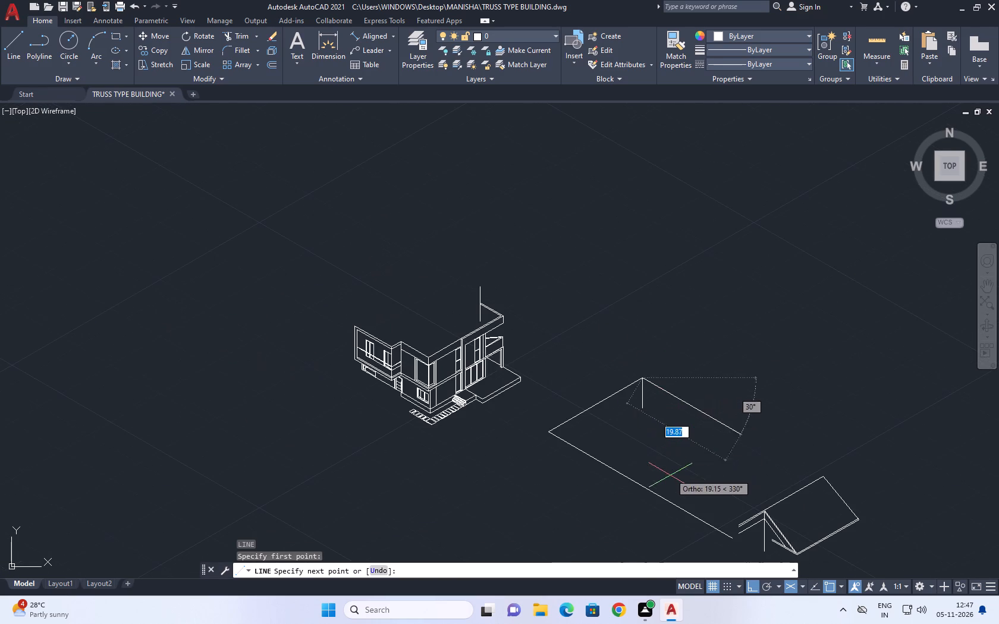
{"action": "scroll", "coordinate": [670, 491], "scroll_direction": "up", "scroll_amount": 3}
{"action": "scroll", "coordinate": [610, 475], "scroll_direction": "down", "scroll_amount": 3}
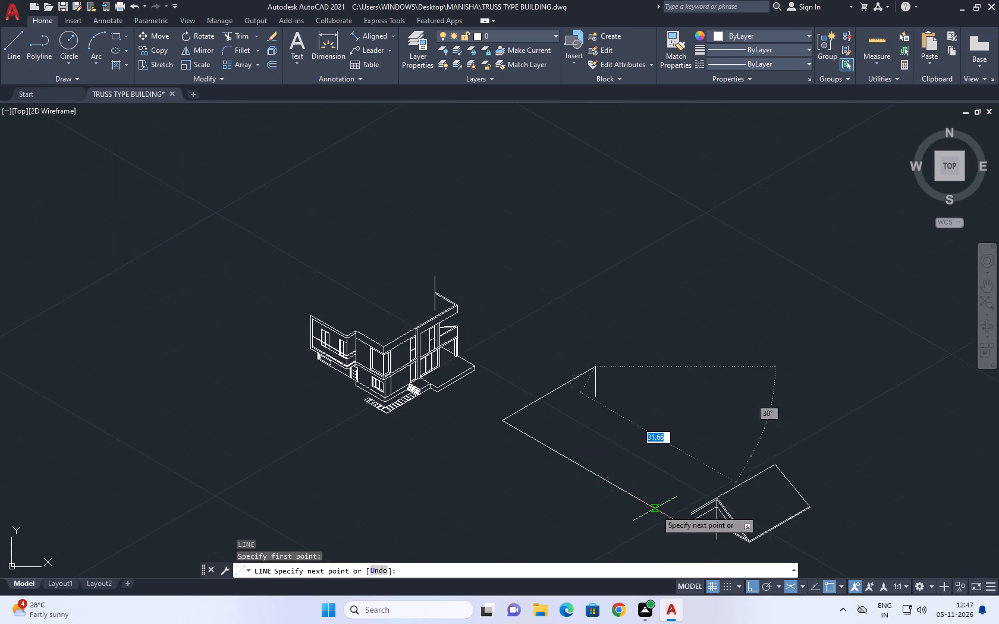
{"action": "scroll", "coordinate": [637, 502], "scroll_direction": "up", "scroll_amount": 2}
{"action": "left_click", "coordinate": [617, 487]}
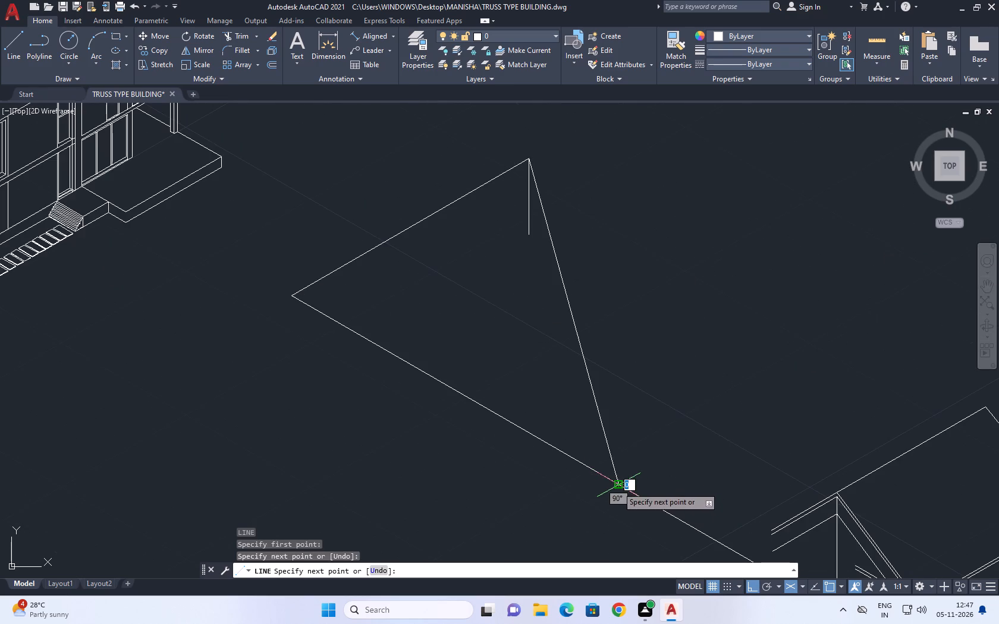
{"action": "key", "text": "space"}
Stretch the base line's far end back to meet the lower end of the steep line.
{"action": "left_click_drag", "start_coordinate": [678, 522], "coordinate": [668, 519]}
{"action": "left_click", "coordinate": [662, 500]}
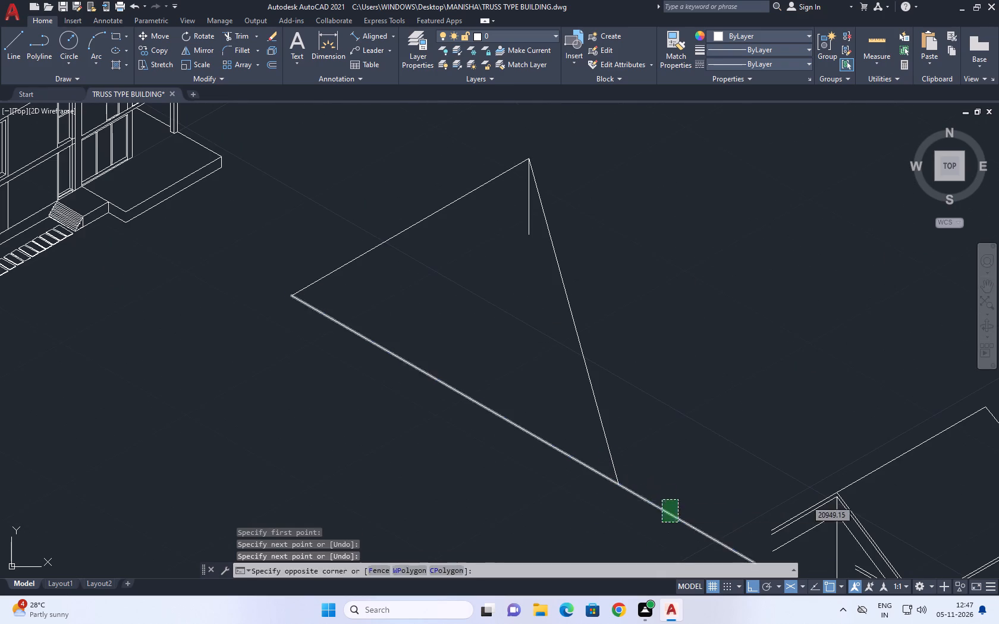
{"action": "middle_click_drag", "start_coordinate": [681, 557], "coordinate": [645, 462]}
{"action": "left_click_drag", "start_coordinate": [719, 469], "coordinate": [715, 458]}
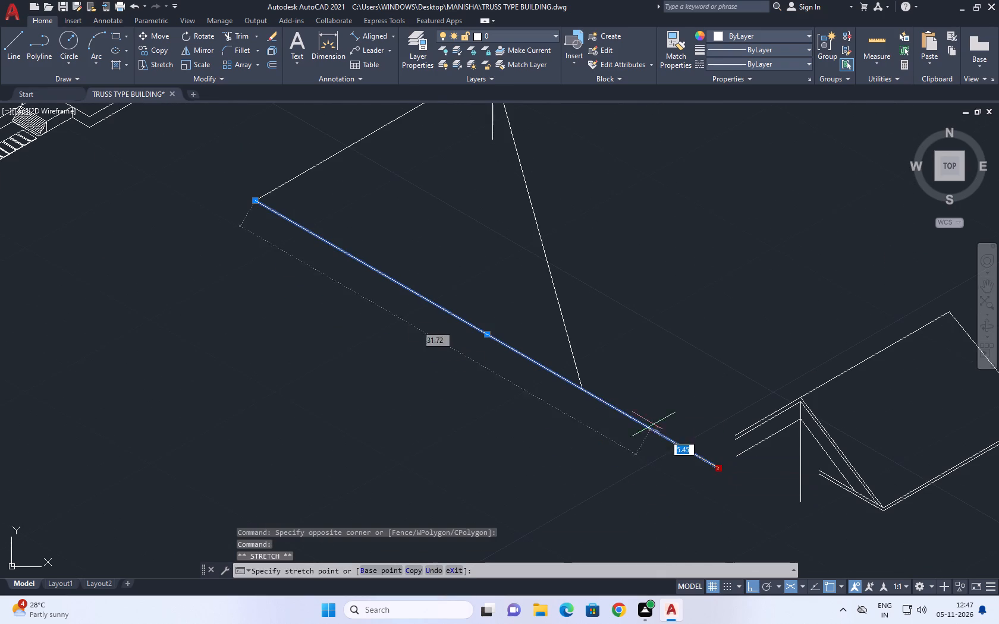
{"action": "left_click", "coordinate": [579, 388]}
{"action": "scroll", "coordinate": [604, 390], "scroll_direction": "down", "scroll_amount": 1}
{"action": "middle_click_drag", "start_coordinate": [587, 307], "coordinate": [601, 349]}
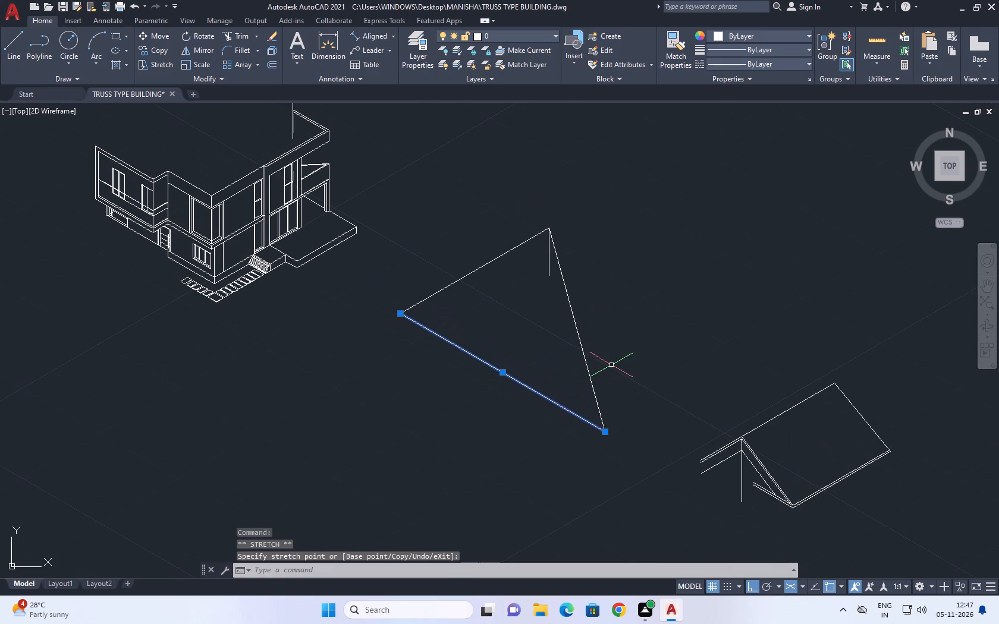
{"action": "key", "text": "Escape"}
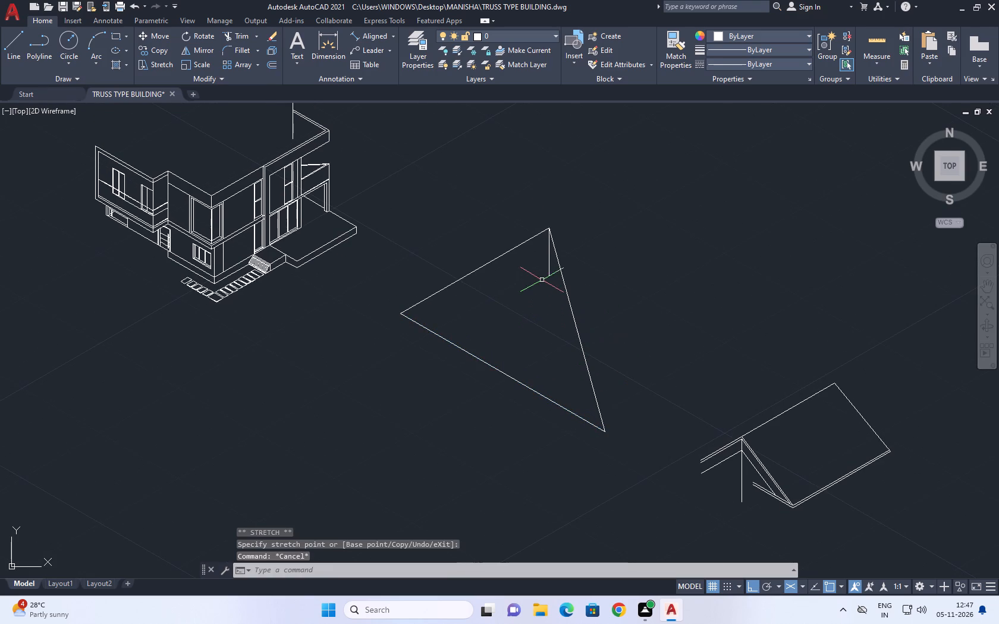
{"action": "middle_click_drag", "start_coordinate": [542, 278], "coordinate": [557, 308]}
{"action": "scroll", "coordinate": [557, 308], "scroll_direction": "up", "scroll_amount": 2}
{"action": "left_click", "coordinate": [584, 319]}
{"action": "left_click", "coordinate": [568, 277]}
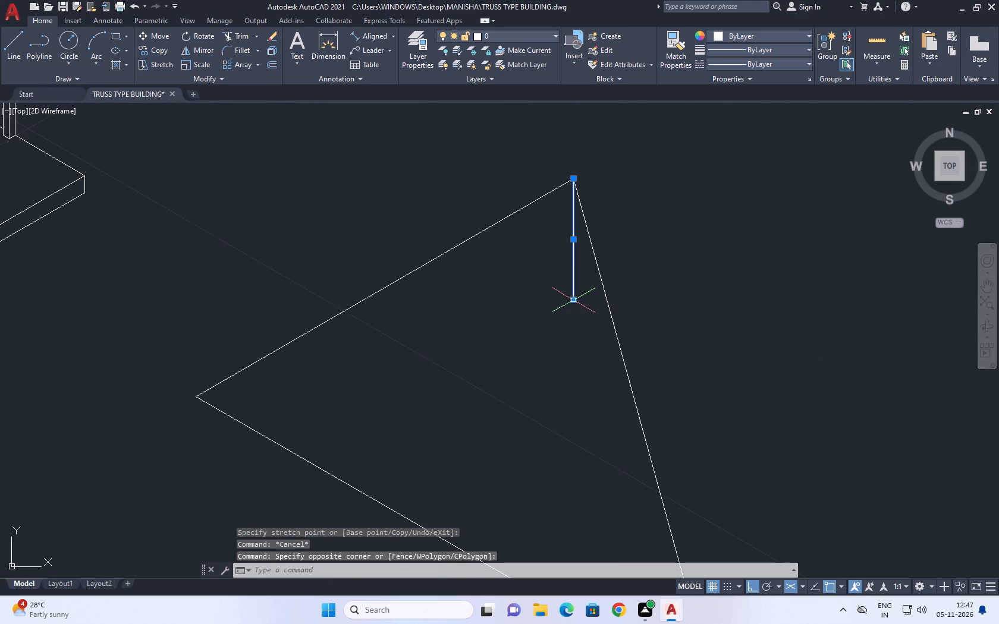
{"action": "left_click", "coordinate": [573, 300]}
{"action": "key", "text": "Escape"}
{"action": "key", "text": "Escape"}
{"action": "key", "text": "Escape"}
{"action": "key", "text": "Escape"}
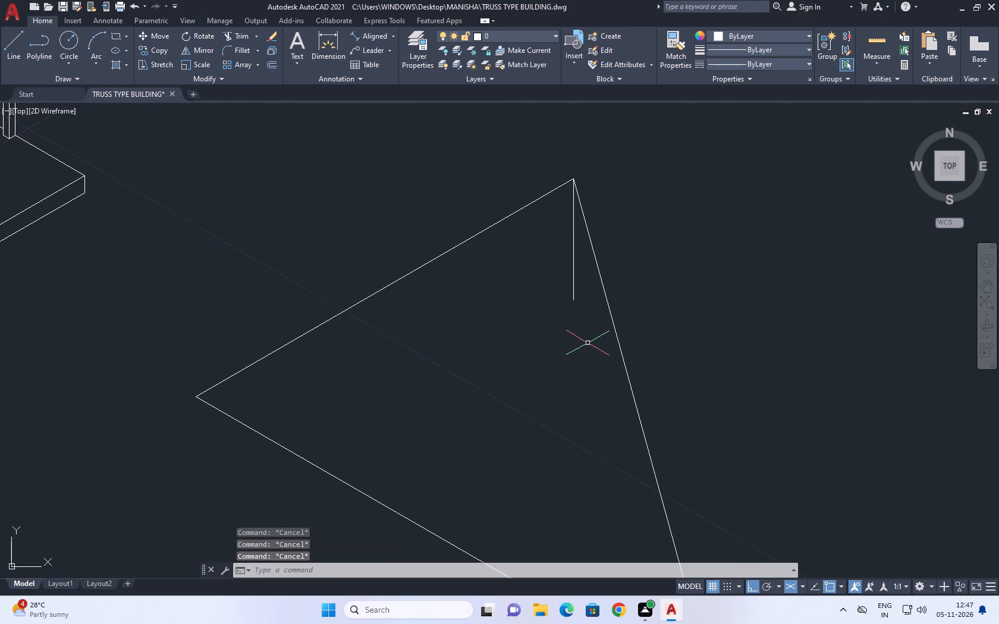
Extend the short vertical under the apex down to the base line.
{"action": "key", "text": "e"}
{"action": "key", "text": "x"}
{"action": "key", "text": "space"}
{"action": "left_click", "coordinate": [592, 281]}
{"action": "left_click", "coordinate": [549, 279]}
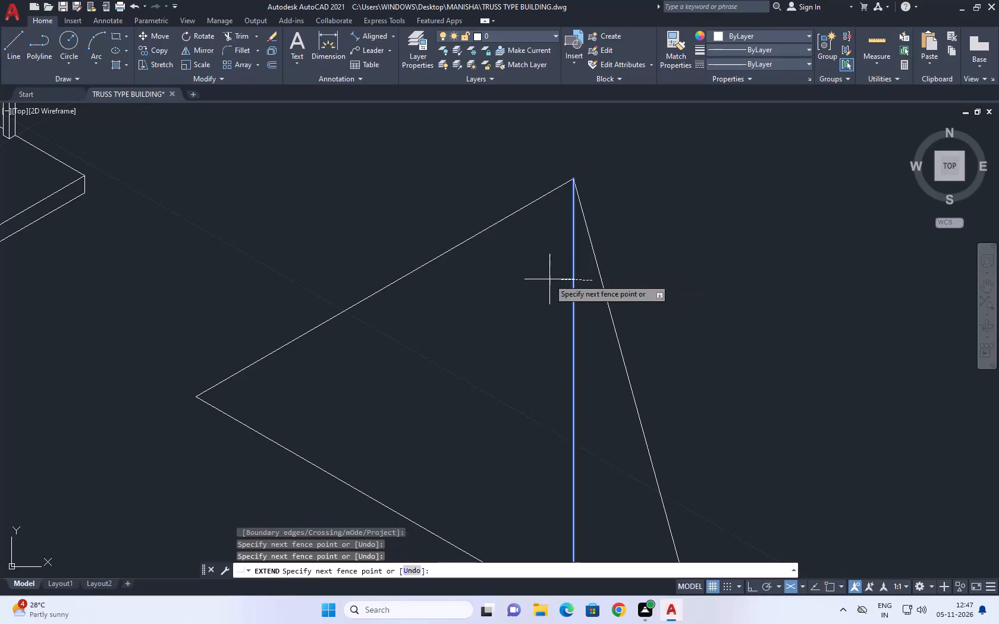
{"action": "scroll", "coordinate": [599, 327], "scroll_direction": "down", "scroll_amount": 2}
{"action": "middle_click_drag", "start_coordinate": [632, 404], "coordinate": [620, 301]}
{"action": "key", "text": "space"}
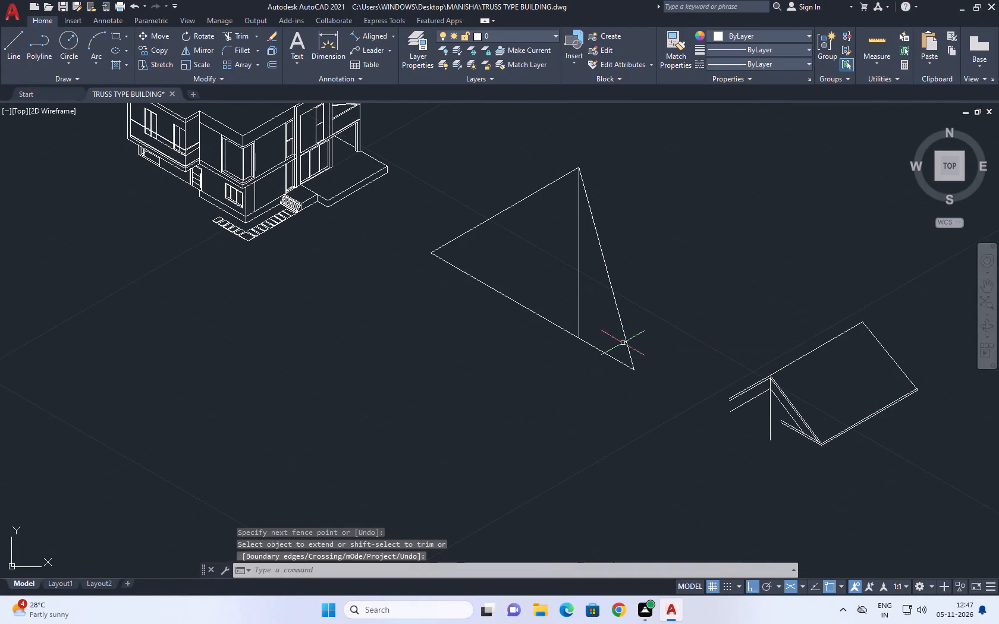
Stretch the steep line's lower end outward toward the detached roof, along the direction of the base line.
{"action": "middle_click_drag", "start_coordinate": [548, 308], "coordinate": [586, 380]}
{"action": "left_click", "coordinate": [579, 351]}
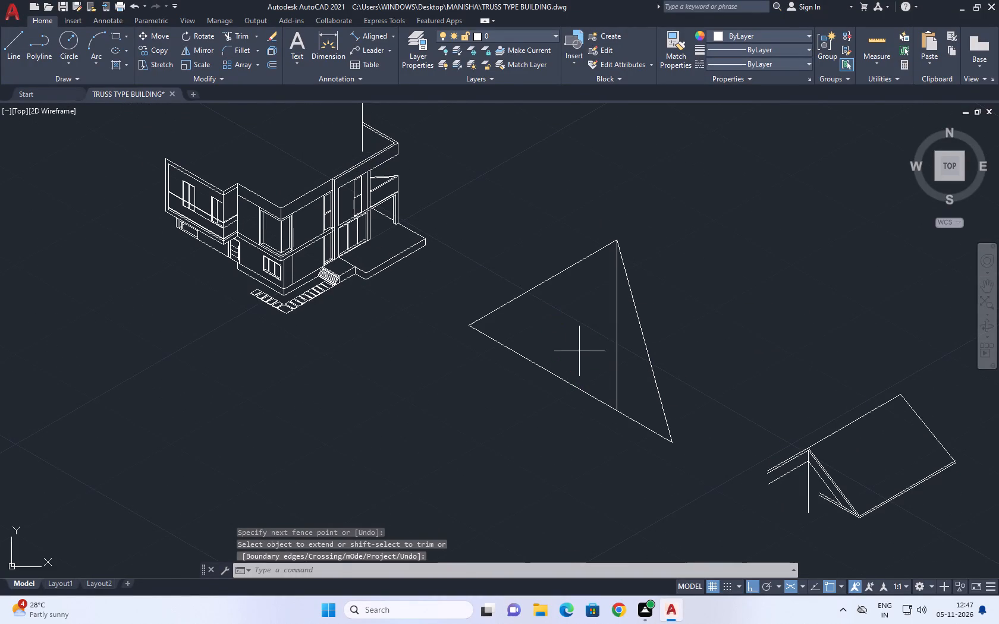
{"action": "left_click", "coordinate": [544, 256]}
{"action": "left_click", "coordinate": [670, 383]}
{"action": "left_click", "coordinate": [662, 395]}
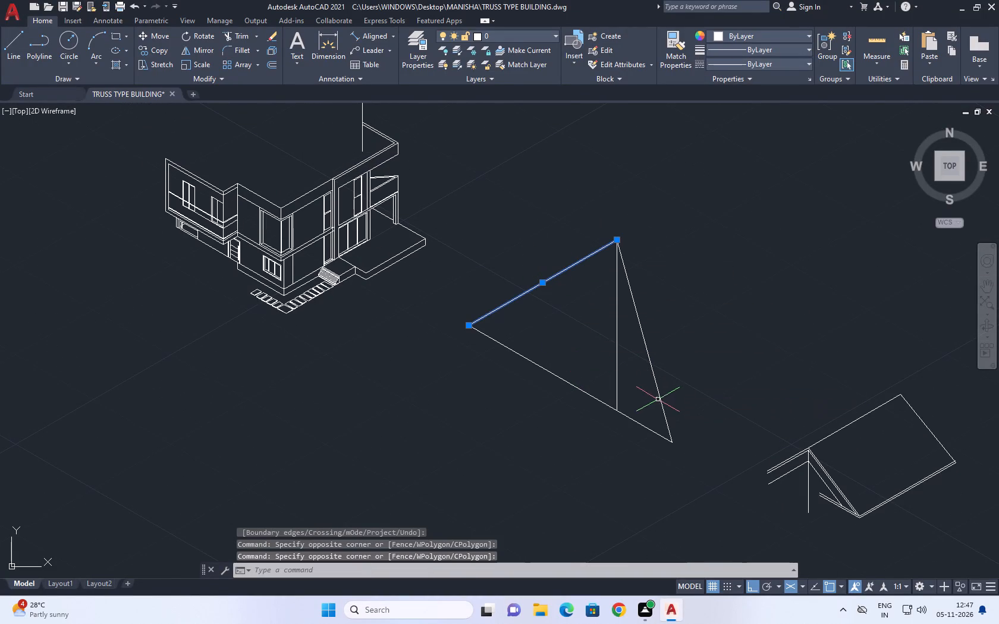
{"action": "double_click", "coordinate": [658, 399]}
{"action": "left_click", "coordinate": [663, 416]}
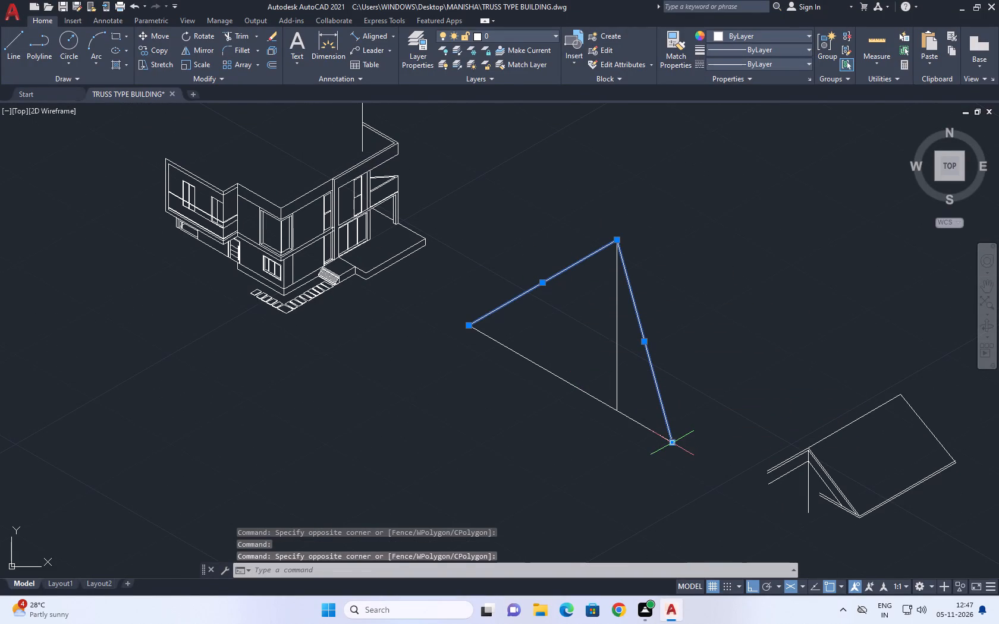
{"action": "left_click", "coordinate": [675, 445]}
{"action": "left_click", "coordinate": [749, 470]}
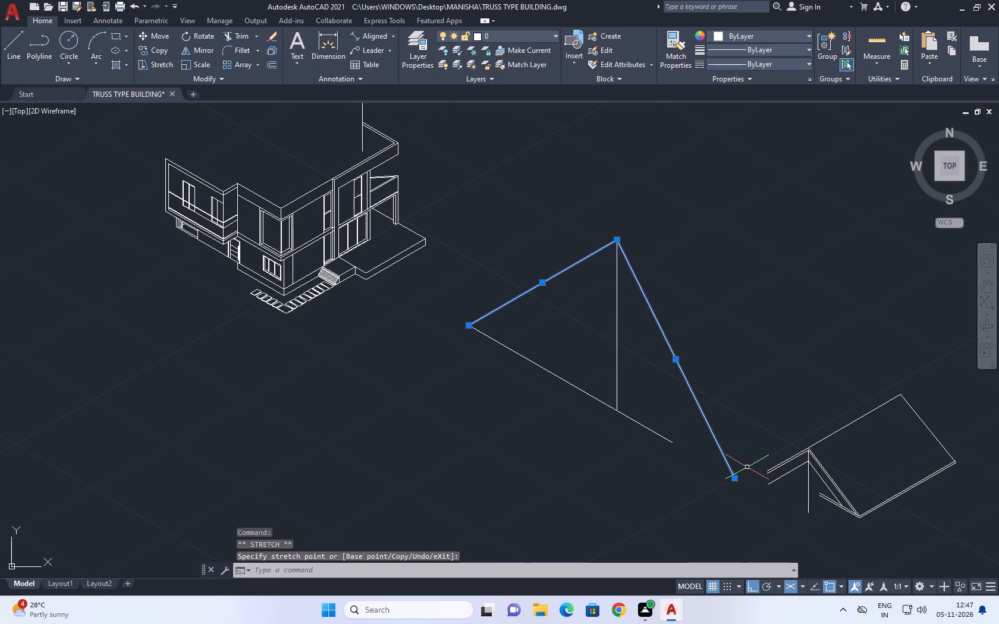
Stretch the base line's far end to meet the steep line's lower end, closing the triangle, and clear the selection.
{"action": "left_click_drag", "start_coordinate": [684, 431], "coordinate": [677, 431]}
{"action": "left_click", "coordinate": [669, 456]}
{"action": "left_click", "coordinate": [674, 444]}
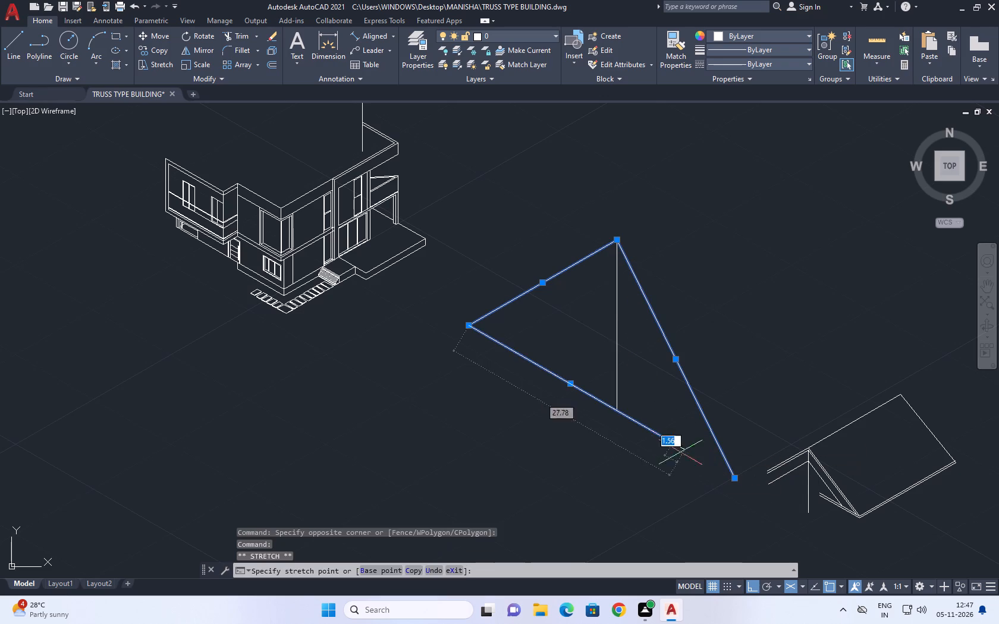
{"action": "left_click_drag", "start_coordinate": [734, 480], "coordinate": [736, 496]}
{"action": "right_click", "coordinate": [733, 380]}
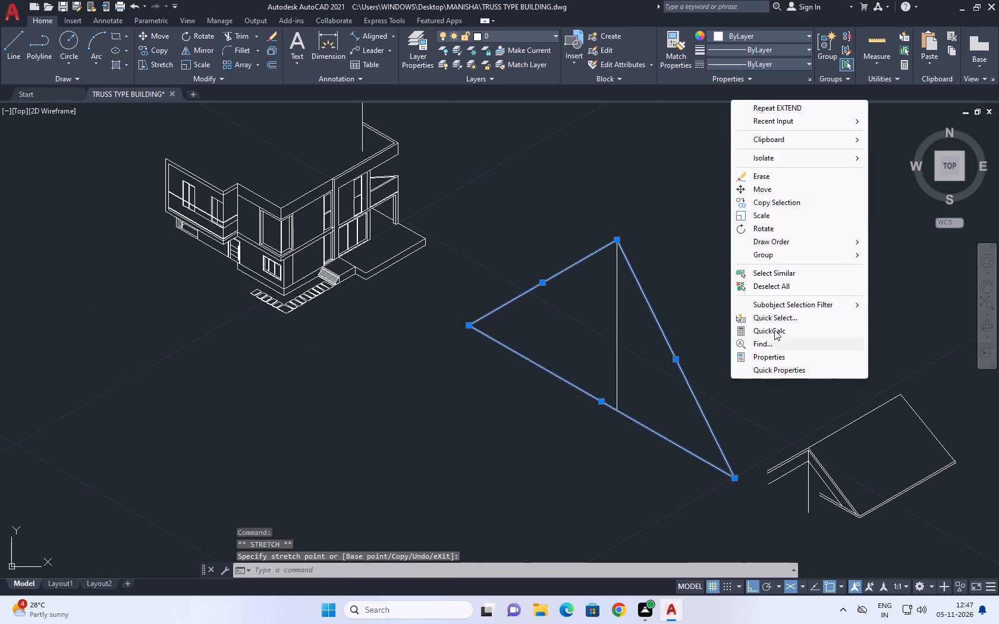
{"action": "left_click", "coordinate": [772, 289]}
Stretch the lower end of the vertical under the apex to the midpoint of the base line.
{"action": "middle_click_drag", "start_coordinate": [646, 449], "coordinate": [630, 396]}
{"action": "scroll", "coordinate": [674, 379], "scroll_direction": "down", "scroll_amount": 1}
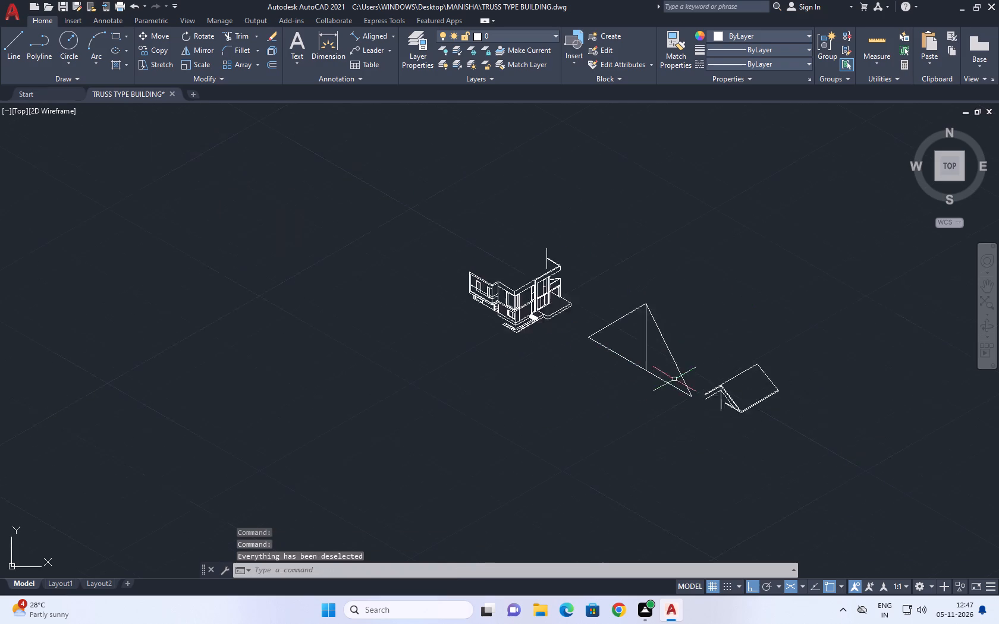
{"action": "scroll", "coordinate": [674, 379], "scroll_direction": "down", "scroll_amount": 2}
{"action": "scroll", "coordinate": [661, 355], "scroll_direction": "up", "scroll_amount": 2}
{"action": "left_click", "coordinate": [651, 380]}
{"action": "left_click", "coordinate": [629, 344]}
{"action": "scroll", "coordinate": [654, 397], "scroll_direction": "up", "scroll_amount": 1}
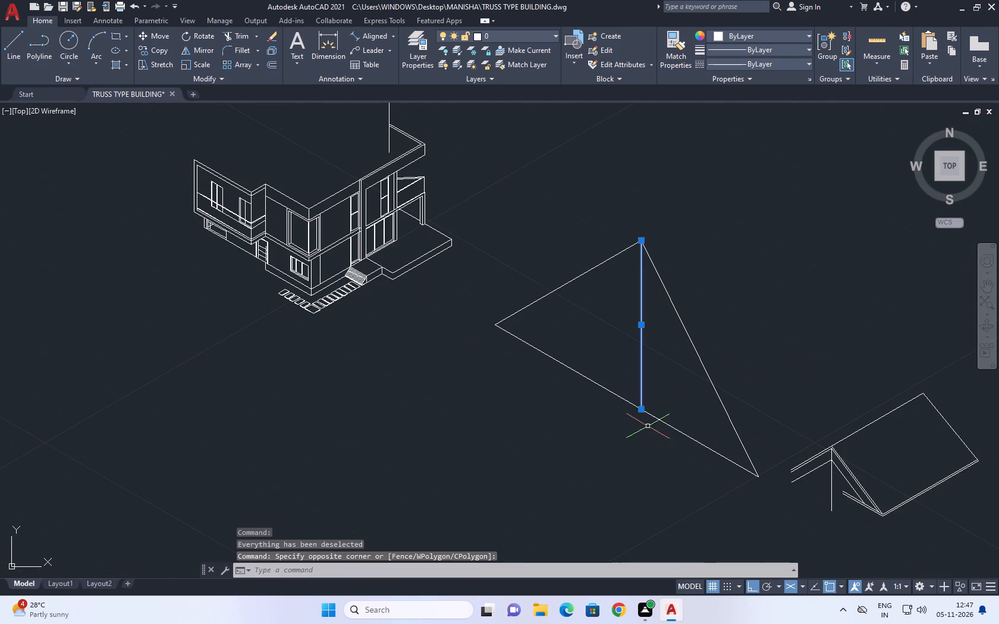
{"action": "left_click", "coordinate": [642, 411]}
{"action": "left_click", "coordinate": [628, 400]}
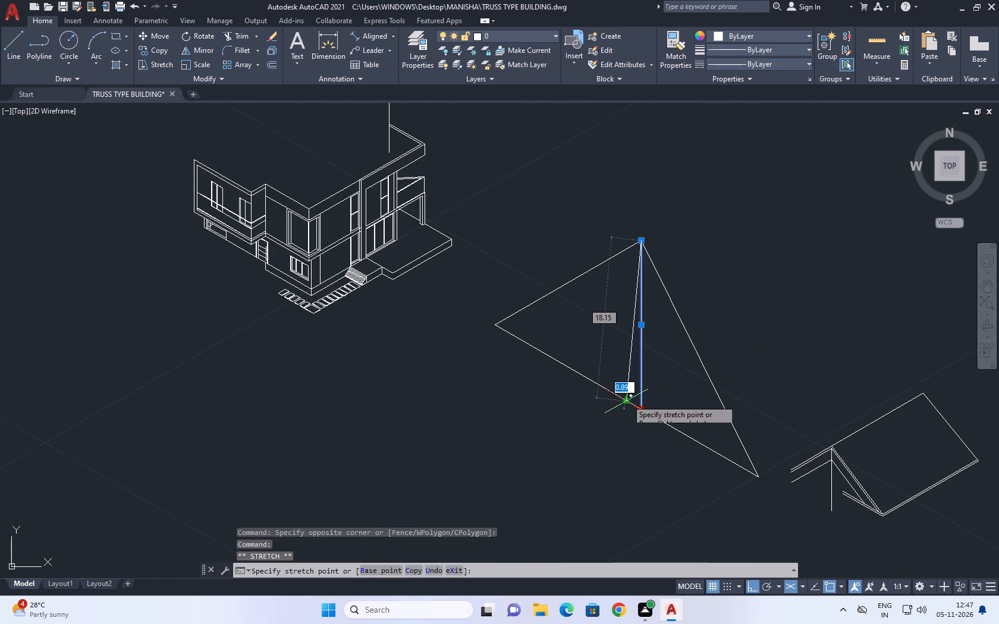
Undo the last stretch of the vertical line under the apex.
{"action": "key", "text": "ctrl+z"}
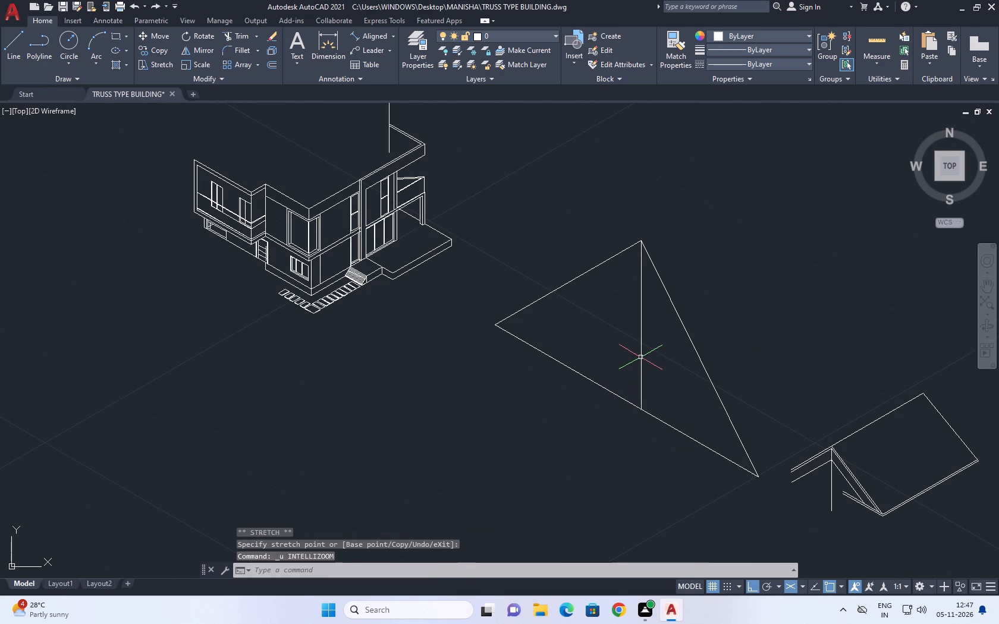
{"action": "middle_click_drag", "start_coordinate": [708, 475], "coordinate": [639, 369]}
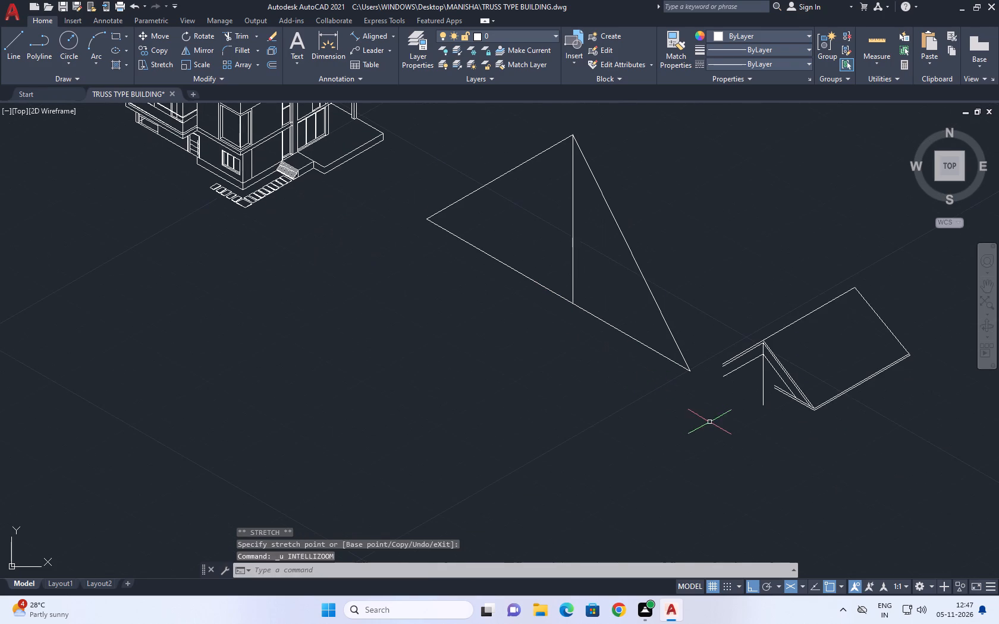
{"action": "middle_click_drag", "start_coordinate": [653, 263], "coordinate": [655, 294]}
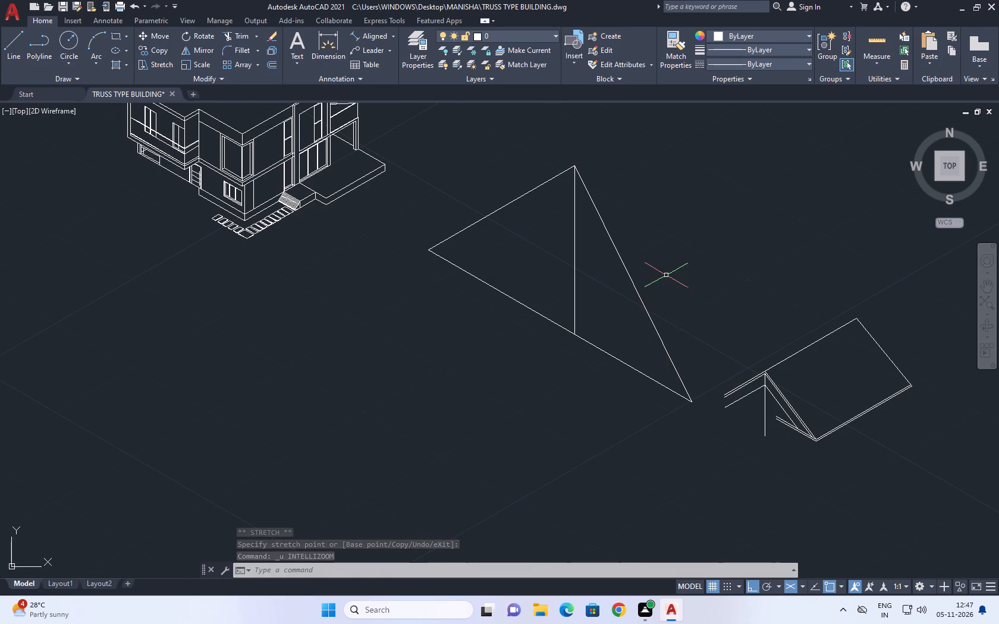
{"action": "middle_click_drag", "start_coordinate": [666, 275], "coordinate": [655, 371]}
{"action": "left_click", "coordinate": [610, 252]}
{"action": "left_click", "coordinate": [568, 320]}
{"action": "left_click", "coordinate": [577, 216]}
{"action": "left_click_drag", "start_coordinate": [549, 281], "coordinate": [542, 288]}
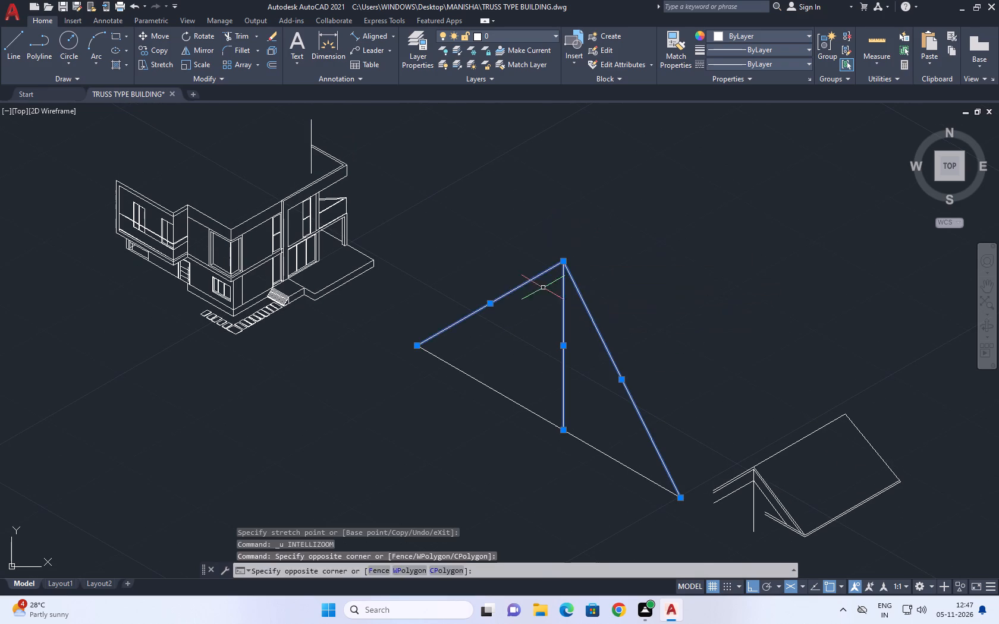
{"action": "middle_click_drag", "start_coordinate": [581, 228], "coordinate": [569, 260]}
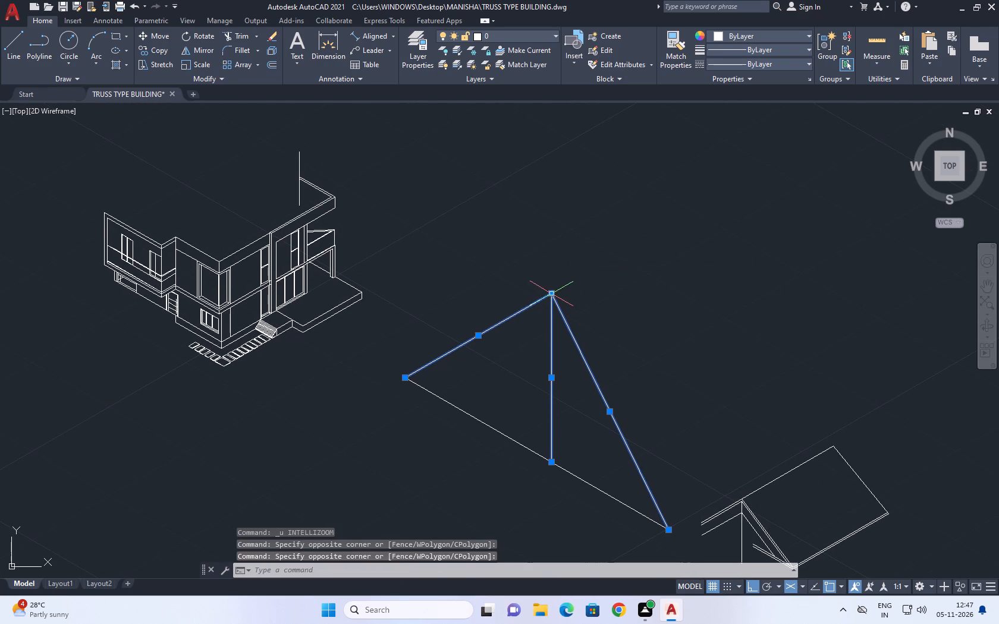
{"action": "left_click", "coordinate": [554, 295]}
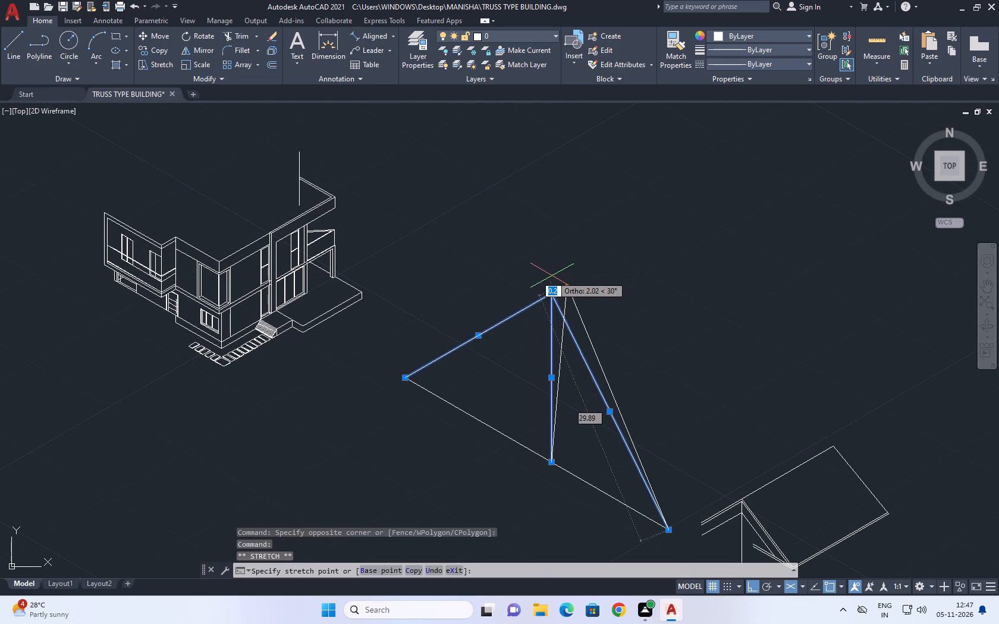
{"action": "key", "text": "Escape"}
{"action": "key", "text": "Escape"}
Check the distance from the vertical's foot to the base line's midpoint with a trial stretch, then cancel it.
{"action": "scroll", "coordinate": [558, 313], "scroll_direction": "down", "scroll_amount": 1}
{"action": "middle_click_drag", "start_coordinate": [553, 311], "coordinate": [563, 216]}
{"action": "scroll", "coordinate": [573, 275], "scroll_direction": "up", "scroll_amount": 1}
{"action": "left_click", "coordinate": [573, 293]}
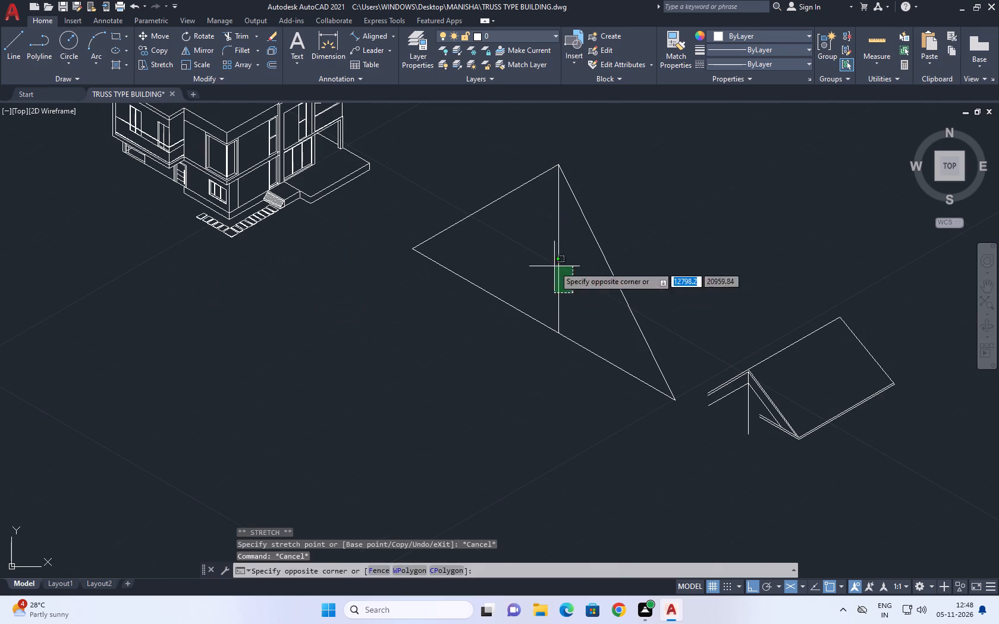
{"action": "left_click", "coordinate": [548, 260]}
{"action": "left_click", "coordinate": [559, 333]}
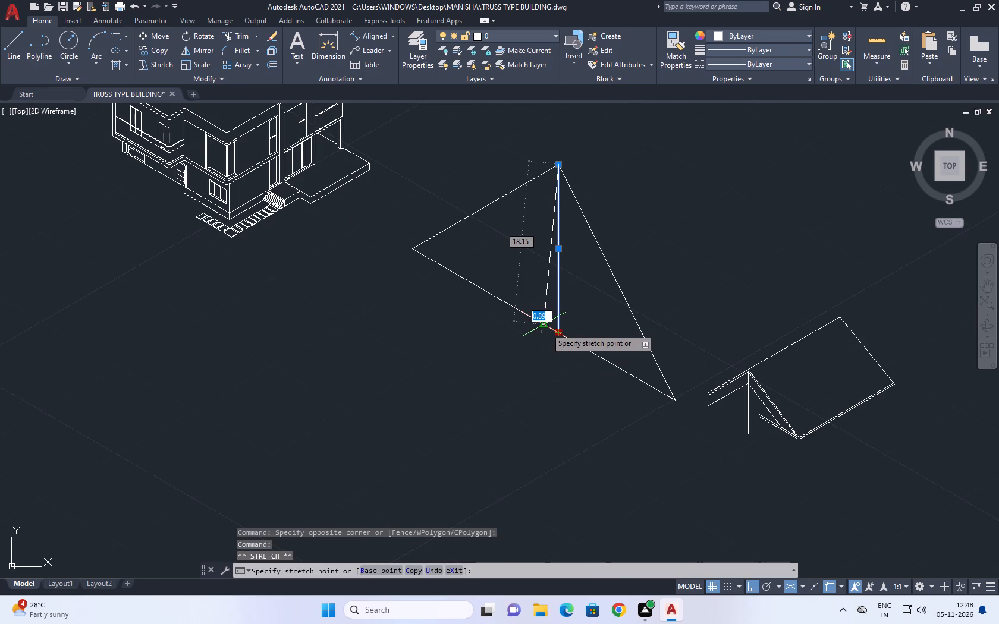
{"action": "key", "text": "Escape"}
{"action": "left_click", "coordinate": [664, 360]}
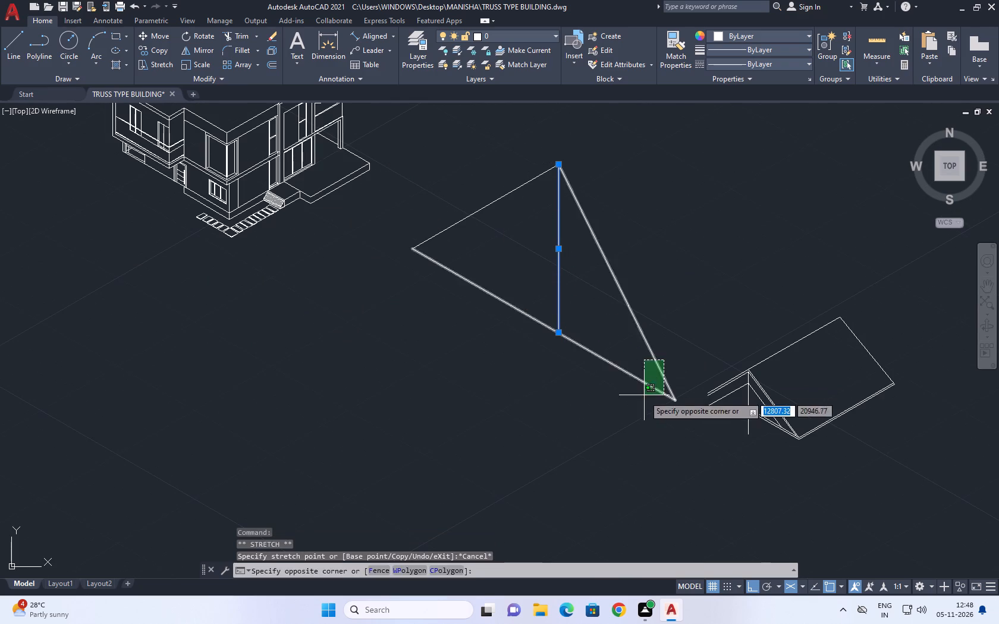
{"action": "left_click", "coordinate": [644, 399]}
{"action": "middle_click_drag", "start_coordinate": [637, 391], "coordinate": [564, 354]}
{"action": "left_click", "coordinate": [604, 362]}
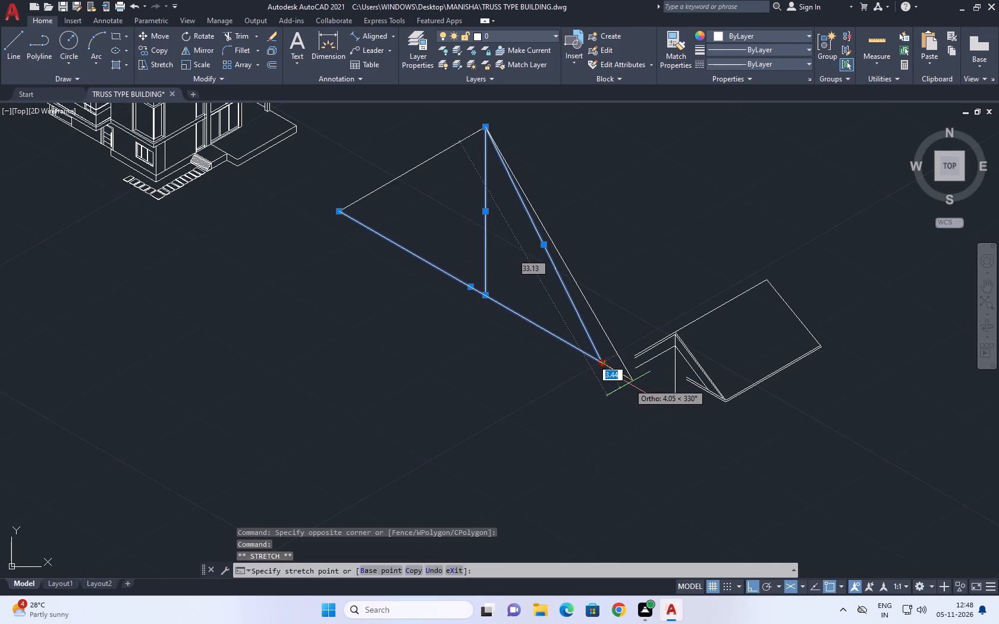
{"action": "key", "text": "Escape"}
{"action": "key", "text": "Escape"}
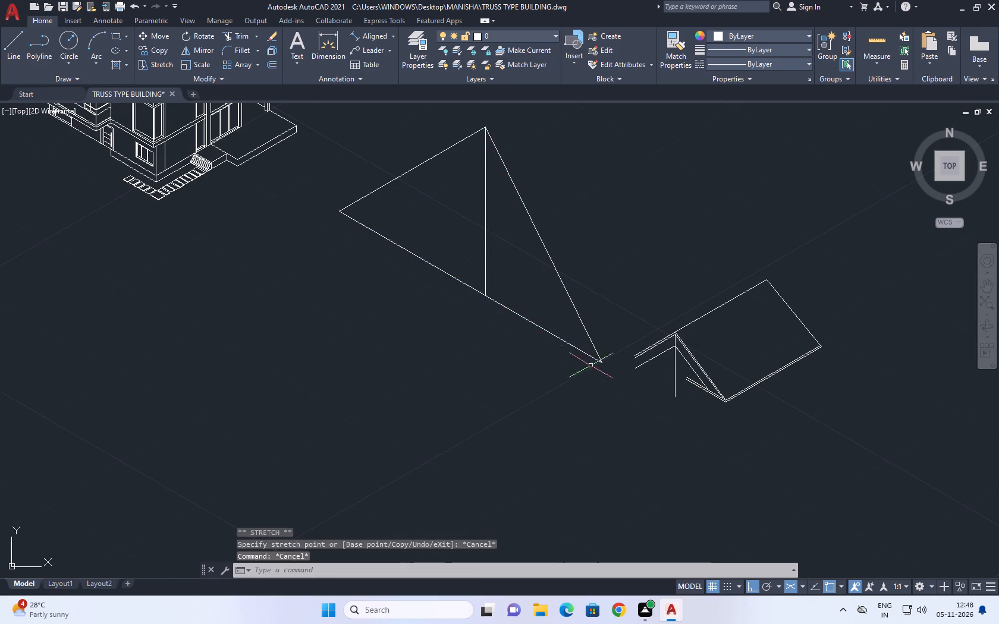
Draw a 0.89 helper line from the triangle's lower corner, continuing outward in the direction of the base line.
{"action": "key", "text": "k"}
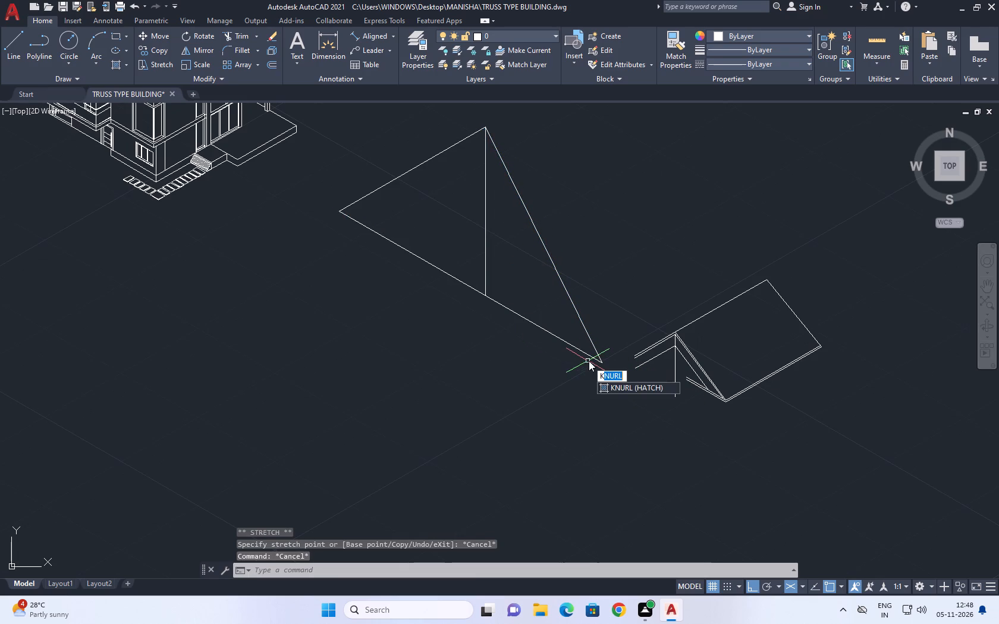
{"action": "key", "text": "Escape"}
{"action": "key", "text": "l"}
{"action": "key", "text": "space"}
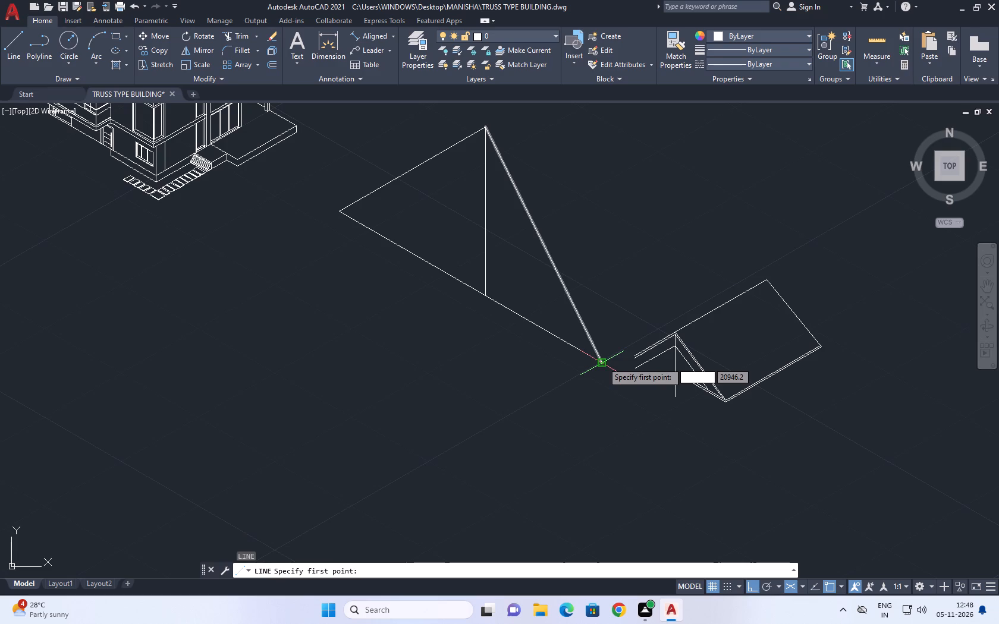
{"action": "left_click", "coordinate": [602, 362]}
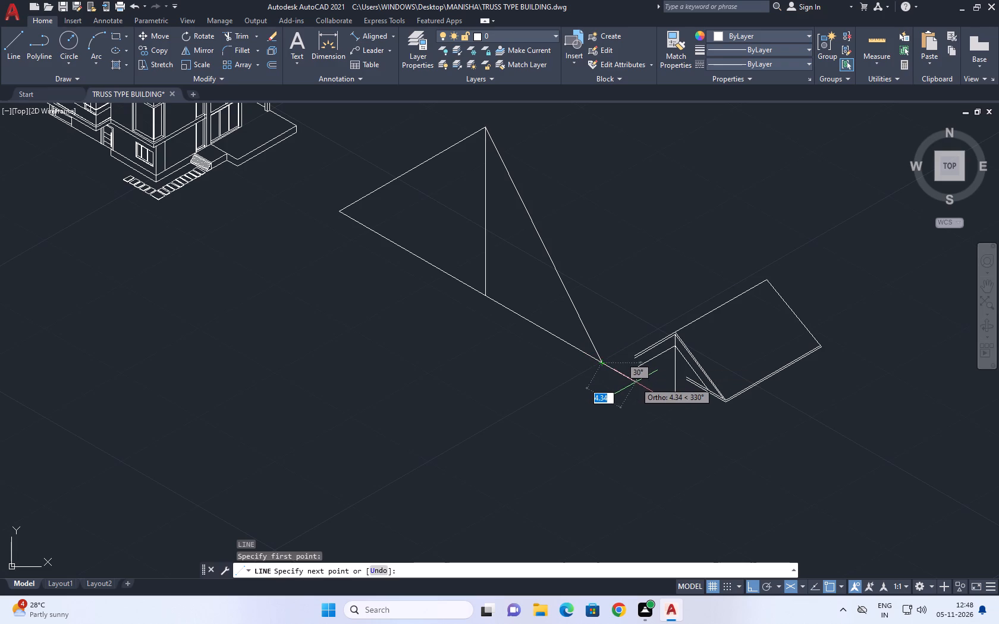
{"action": "type", "text": "0.89"}
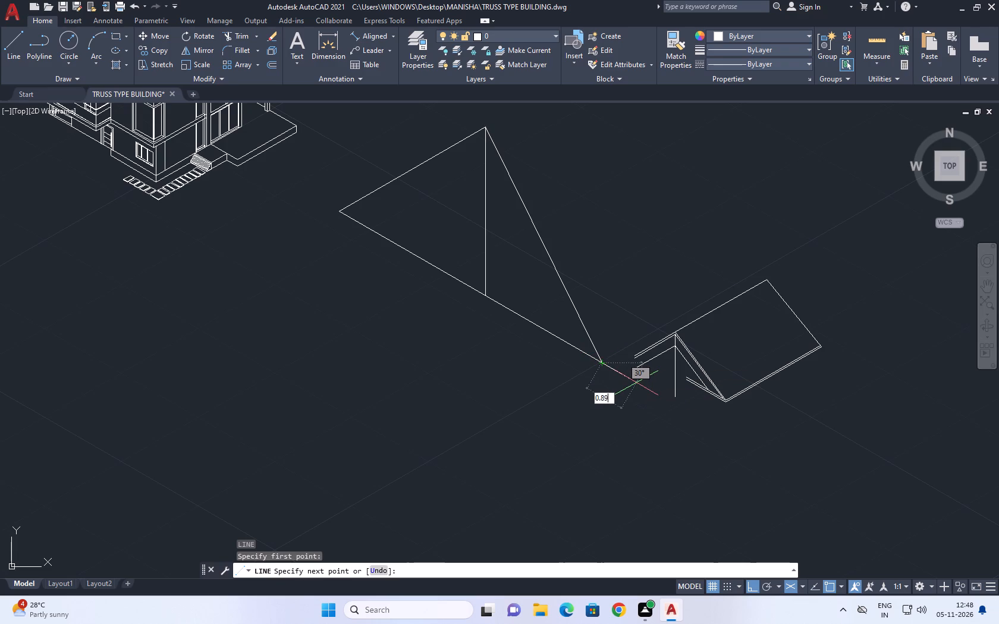
{"action": "key", "text": "Return"}
{"action": "key", "text": "space"}
Stretch the steep line's lower end to the outer end of the short helper line and clear the selection.
{"action": "scroll", "coordinate": [601, 359], "scroll_direction": "up", "scroll_amount": 2}
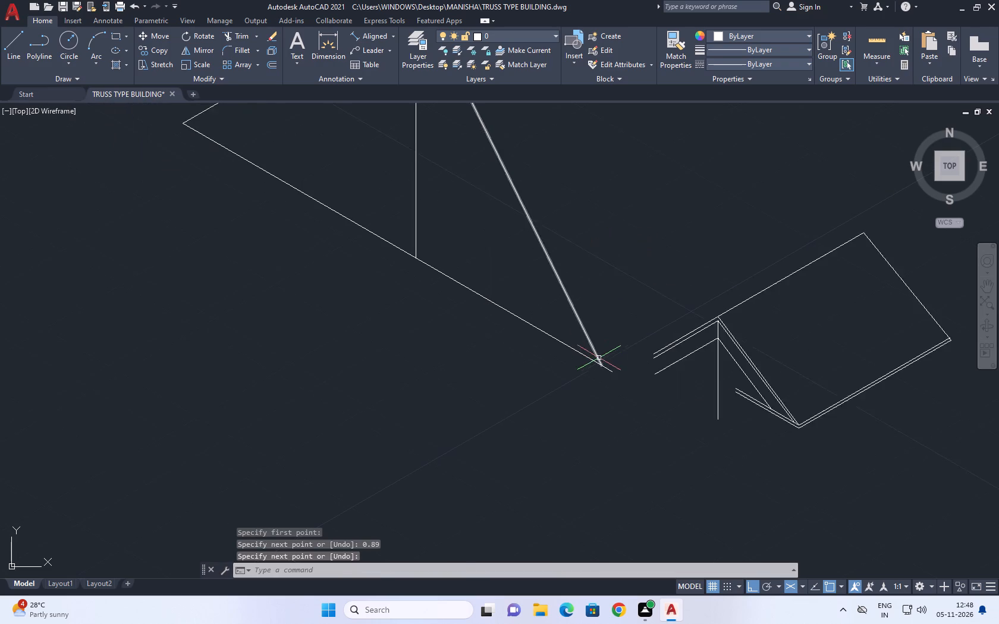
{"action": "scroll", "coordinate": [599, 358], "scroll_direction": "up", "scroll_amount": 2}
{"action": "left_click", "coordinate": [614, 368]}
{"action": "left_click", "coordinate": [558, 319]}
{"action": "right_click", "coordinate": [620, 291]}
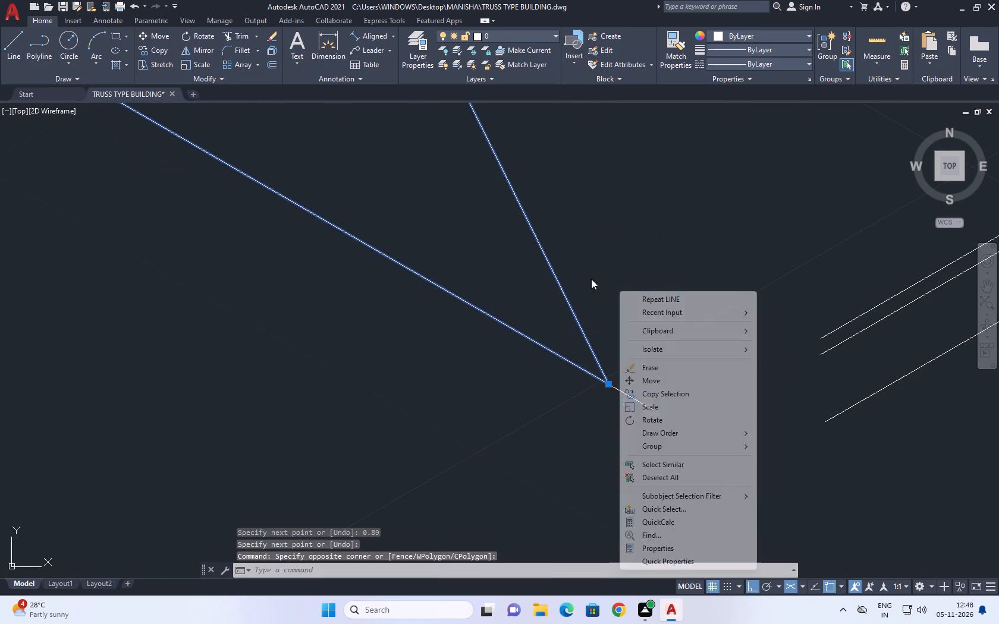
{"action": "right_click_drag", "start_coordinate": [571, 247], "coordinate": [569, 240]}
{"action": "left_click", "coordinate": [640, 426]}
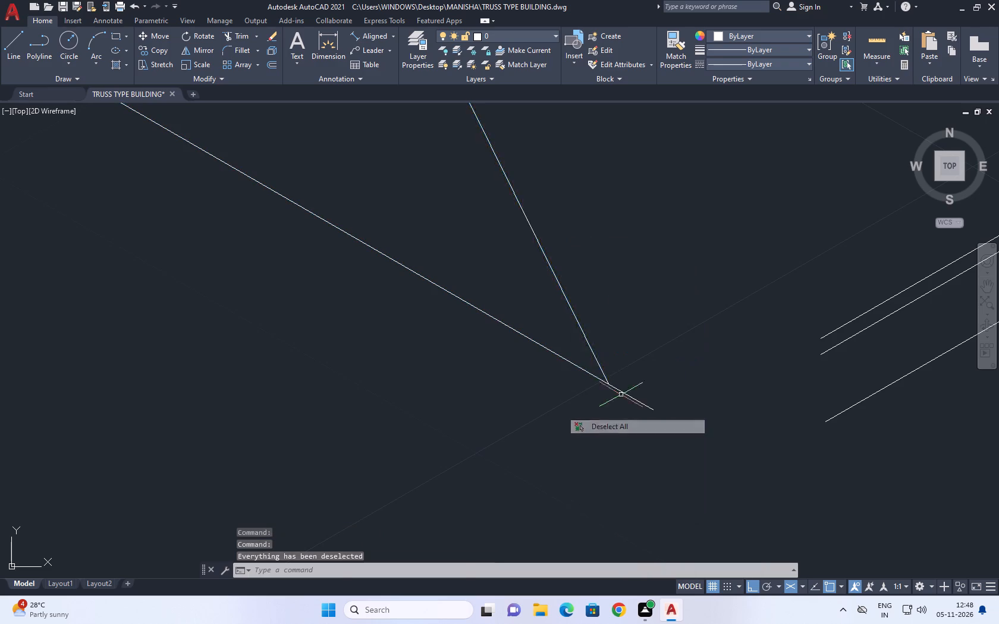
{"action": "left_click_drag", "start_coordinate": [596, 319], "coordinate": [583, 297]}
{"action": "left_click_drag", "start_coordinate": [530, 267], "coordinate": [525, 257]}
{"action": "left_click", "coordinate": [609, 386]}
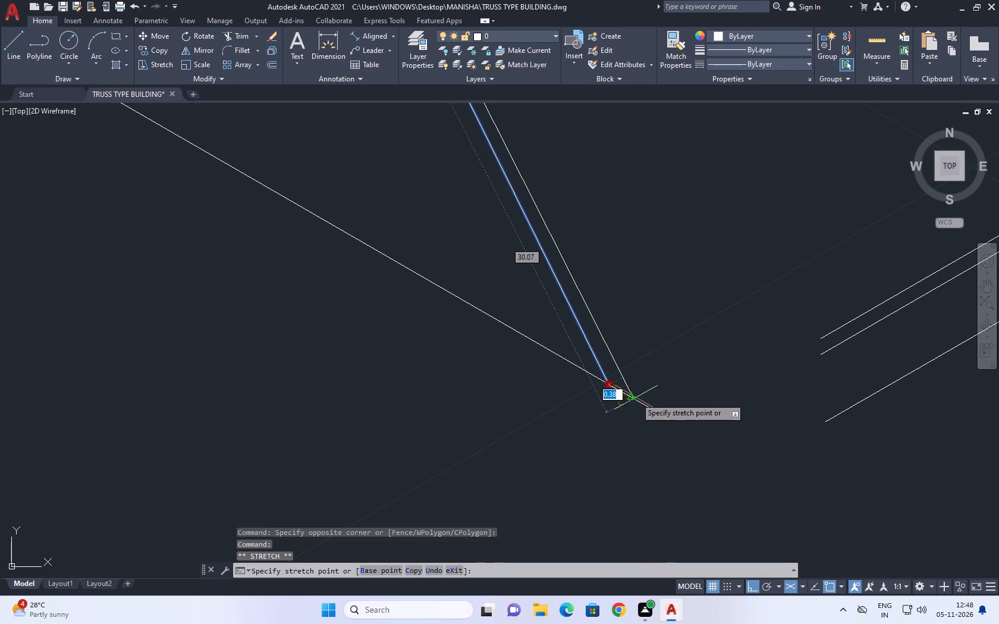
{"action": "left_click", "coordinate": [652, 408]}
{"action": "right_click_drag", "start_coordinate": [645, 240], "coordinate": [645, 222]}
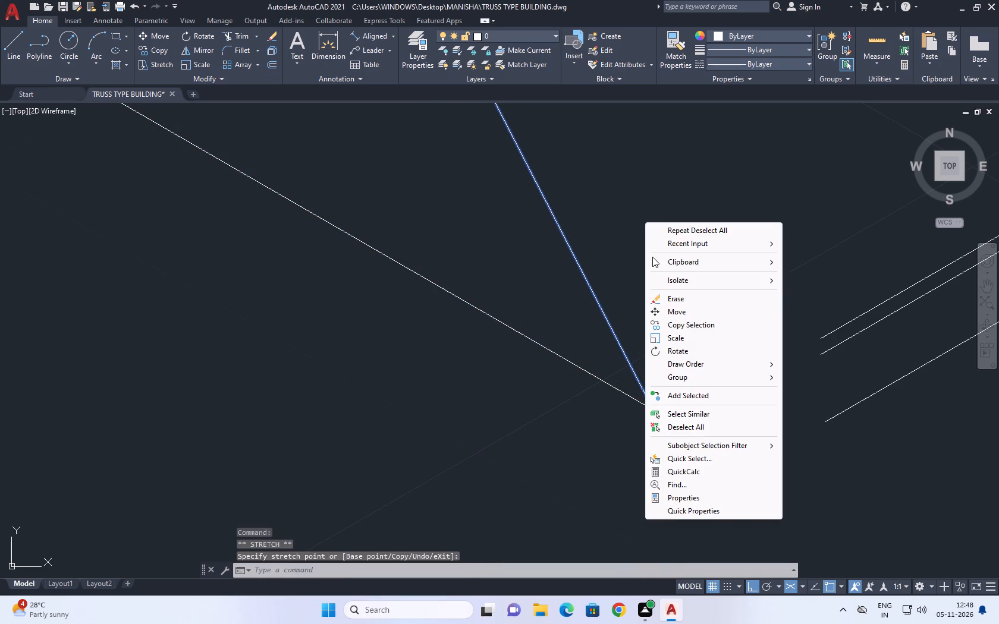
{"action": "left_click", "coordinate": [681, 431]}
Erase the short helper line at the triangle's lower corner.
{"action": "left_click", "coordinate": [581, 329]}
{"action": "left_click", "coordinate": [685, 461]}
{"action": "right_click_drag", "start_coordinate": [664, 321], "coordinate": [663, 305]}
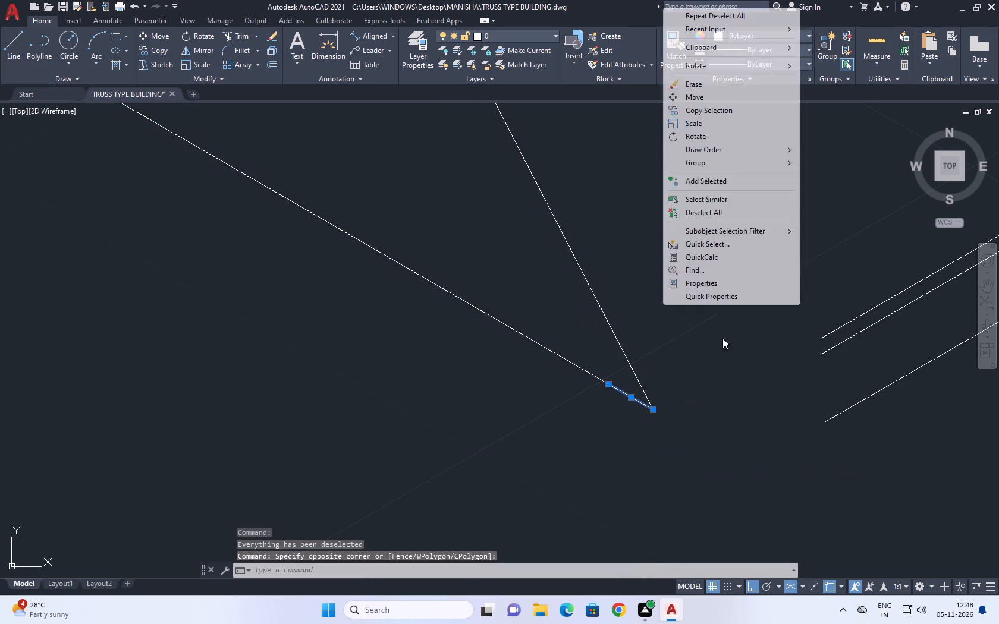
{"action": "left_click", "coordinate": [693, 79]}
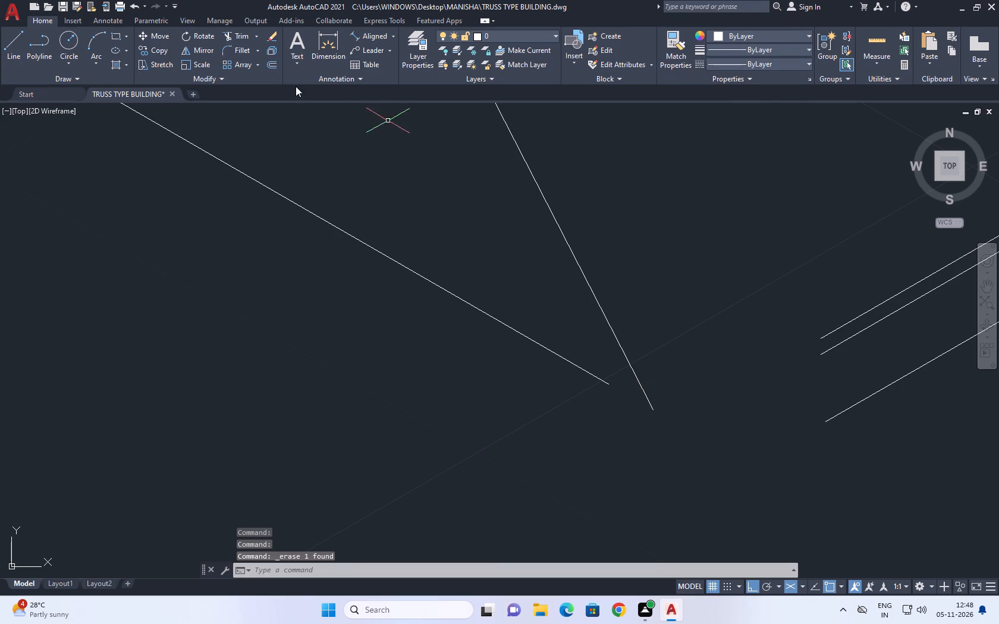
Fillet the base line with the steep line so they meet in a sharp lower corner.
{"action": "left_click", "coordinate": [240, 49]}
{"action": "left_click", "coordinate": [611, 383]}
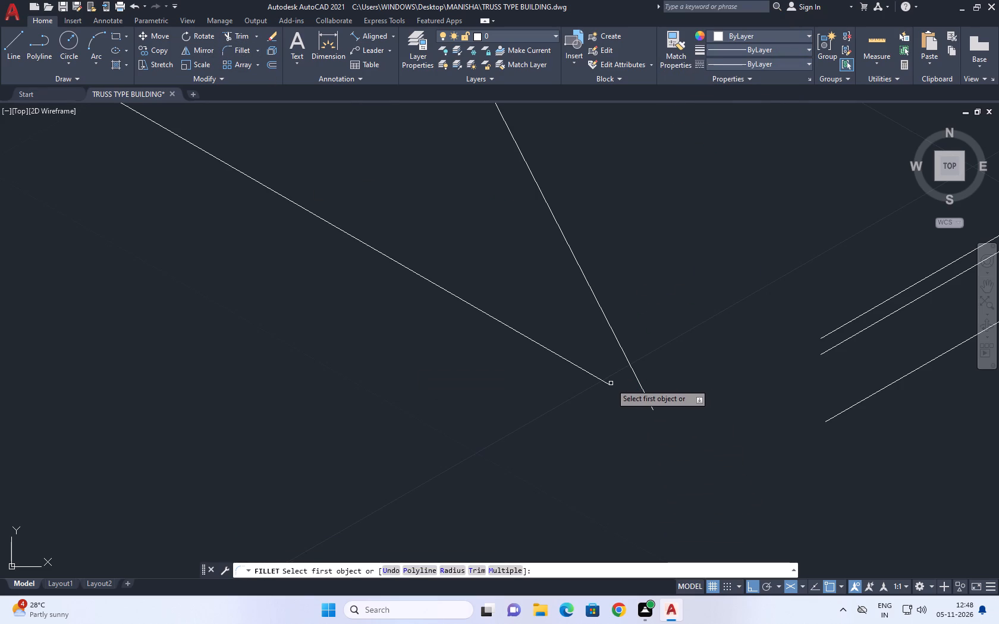
{"action": "left_click", "coordinate": [607, 383]}
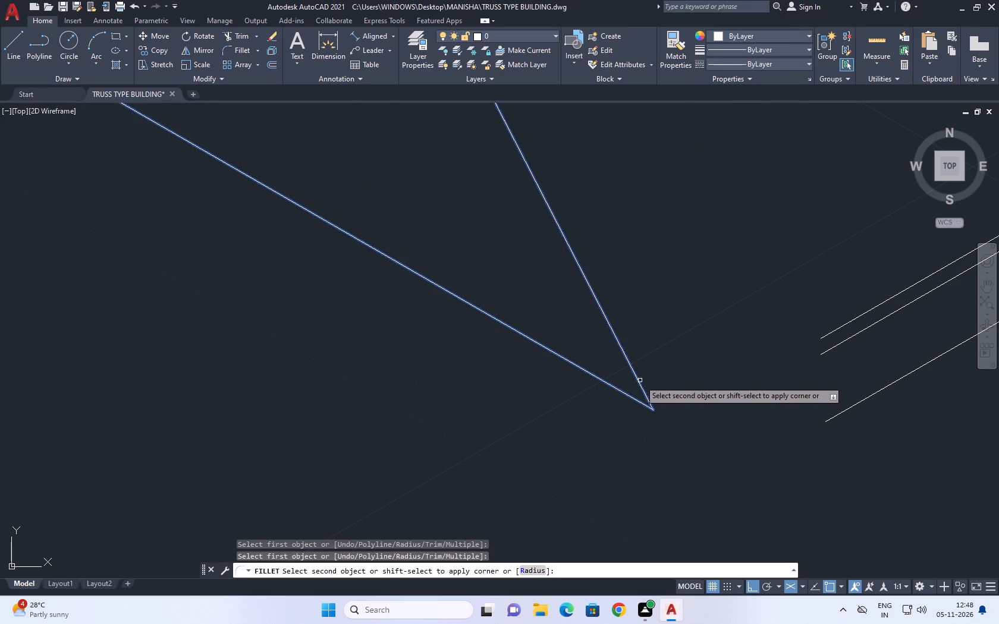
{"action": "left_click", "coordinate": [639, 380]}
Stretch the foot of the vertical under the apex to the midpoint of the base line and clear the selection.
{"action": "scroll", "coordinate": [645, 389], "scroll_direction": "down", "scroll_amount": 5}
{"action": "scroll", "coordinate": [612, 329], "scroll_direction": "up", "scroll_amount": 3}
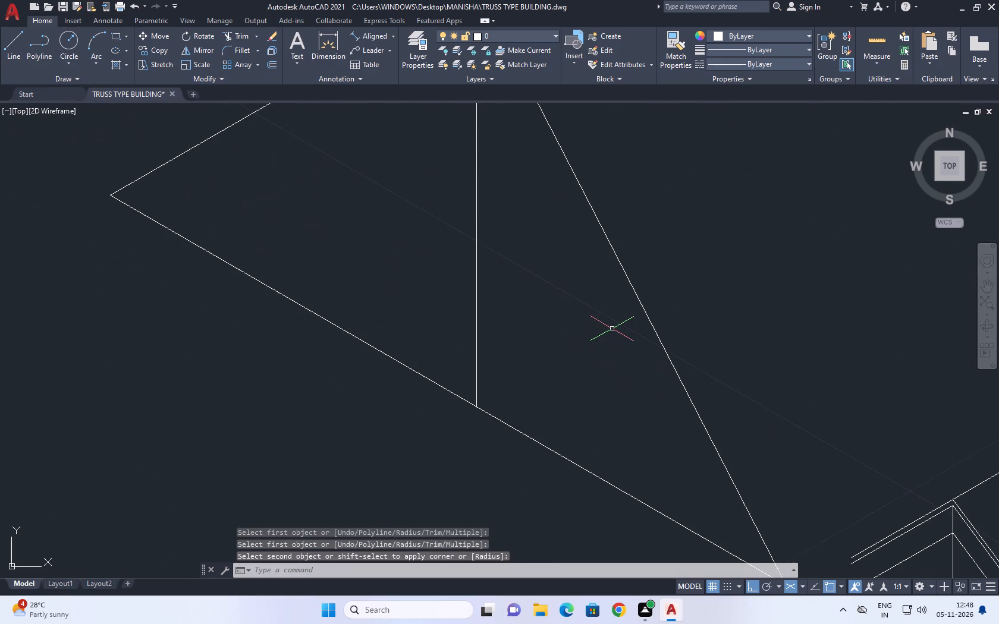
{"action": "middle_click_drag", "start_coordinate": [613, 328], "coordinate": [627, 349]}
{"action": "scroll", "coordinate": [626, 348], "scroll_direction": "down", "scroll_amount": 3}
{"action": "left_click", "coordinate": [614, 342]}
{"action": "left_click", "coordinate": [561, 307]}
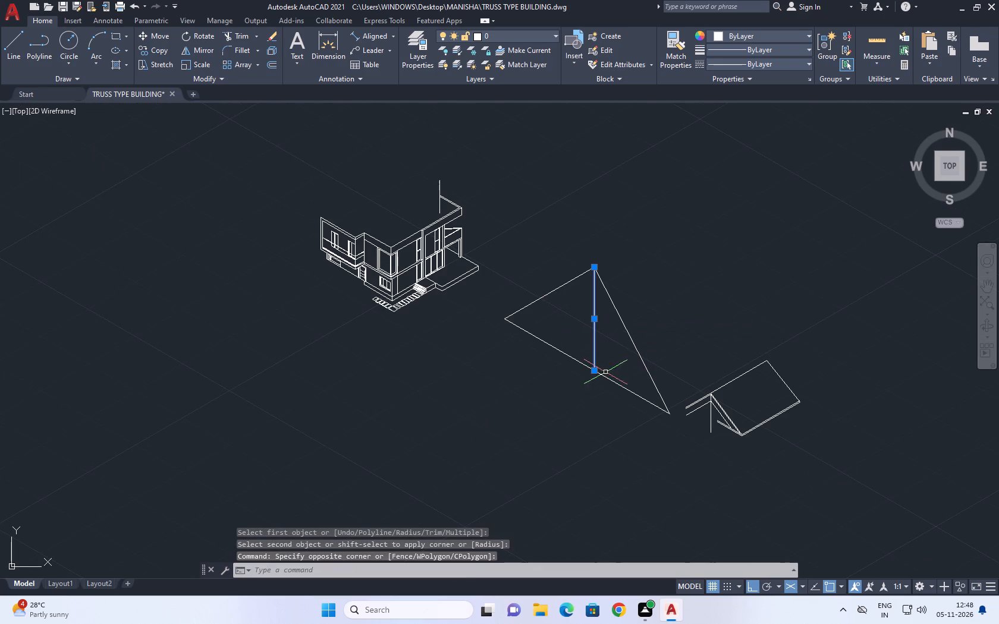
{"action": "left_click", "coordinate": [628, 386]}
{"action": "left_click", "coordinate": [605, 406]}
{"action": "scroll", "coordinate": [597, 376], "scroll_direction": "up", "scroll_amount": 1}
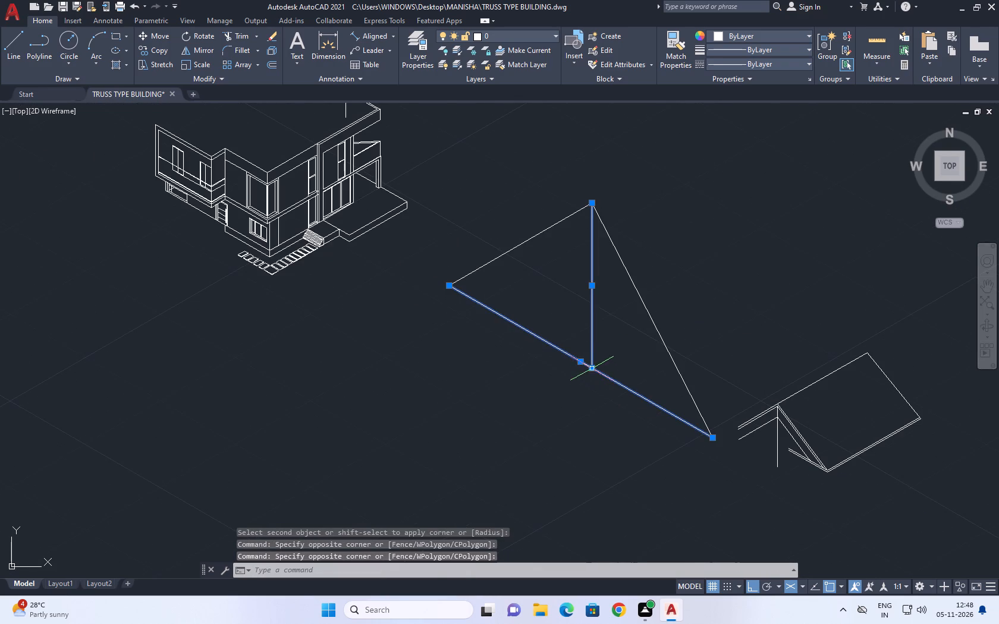
{"action": "left_click", "coordinate": [593, 368]}
{"action": "left_click", "coordinate": [586, 362]}
{"action": "right_click", "coordinate": [690, 258]}
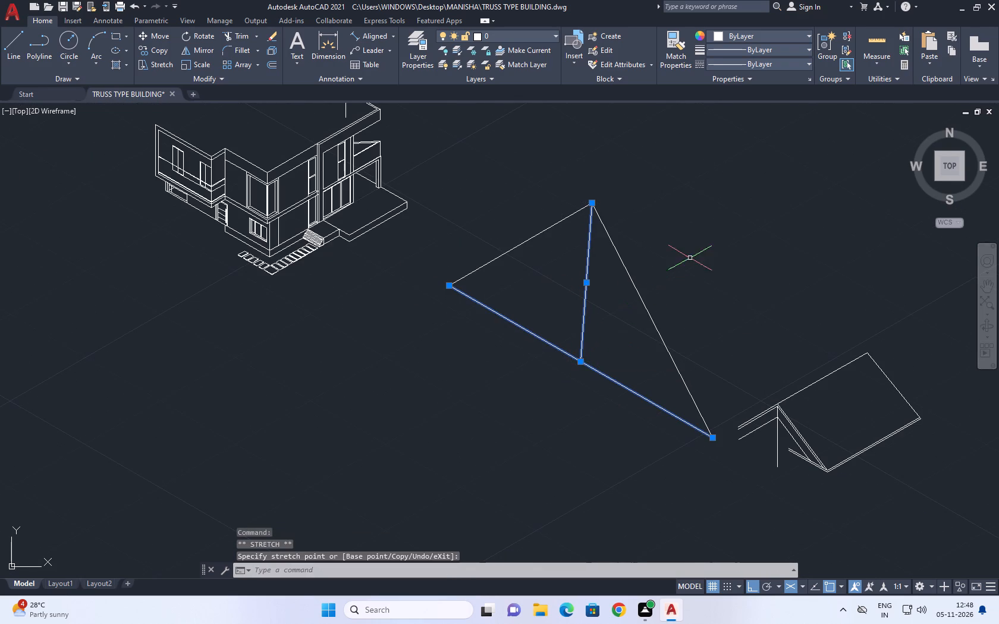
{"action": "left_click", "coordinate": [725, 445]}
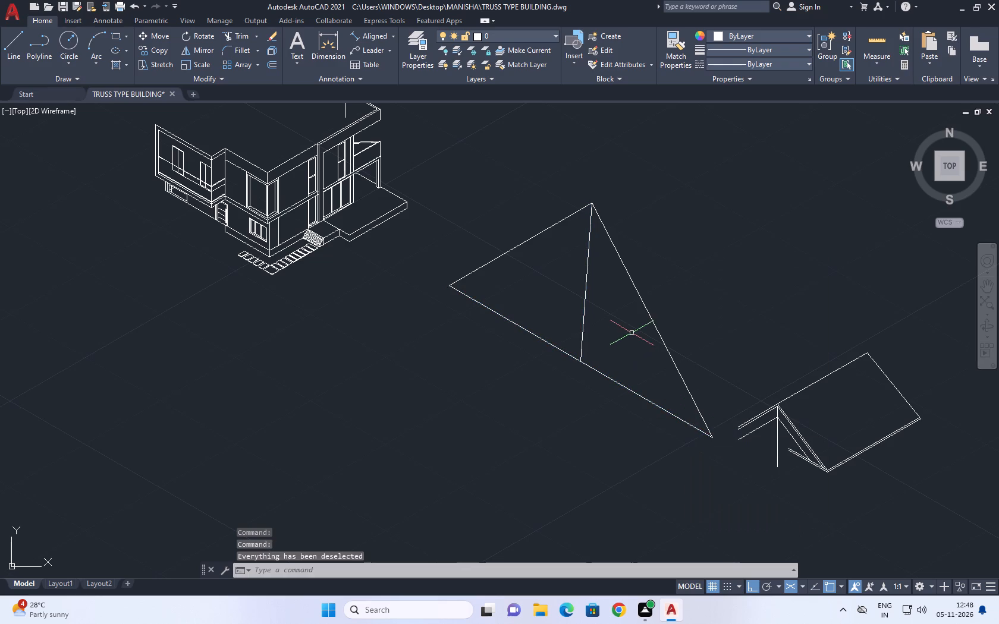
Measure the triangle's base line from corner to corner with an aligned dimension, without placing it.
{"action": "scroll", "coordinate": [631, 338], "scroll_direction": "down", "scroll_amount": 2}
{"action": "left_click", "coordinate": [375, 33]}
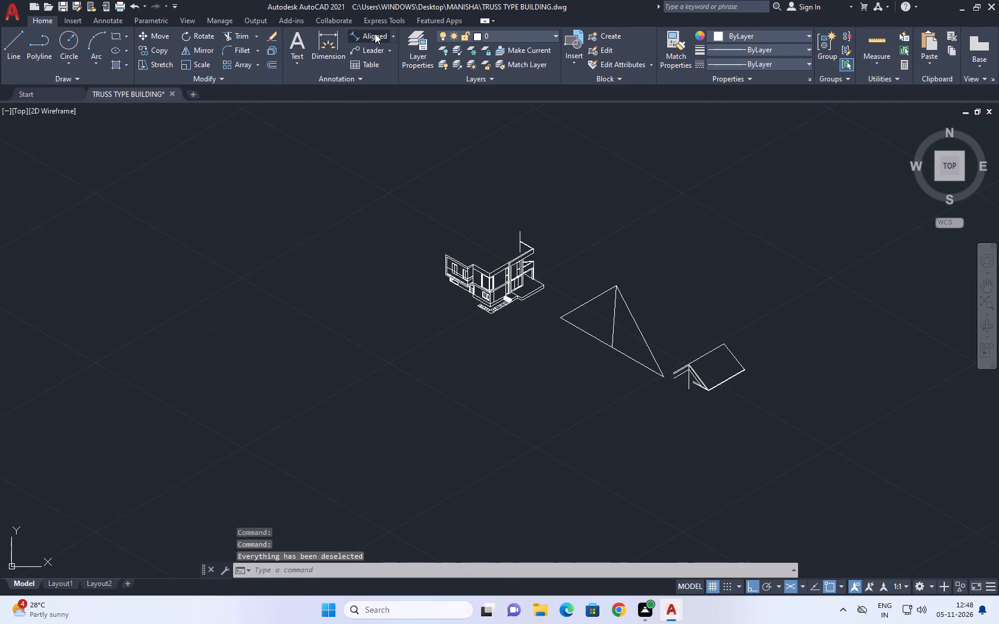
{"action": "scroll", "coordinate": [641, 368], "scroll_direction": "up", "scroll_amount": 3}
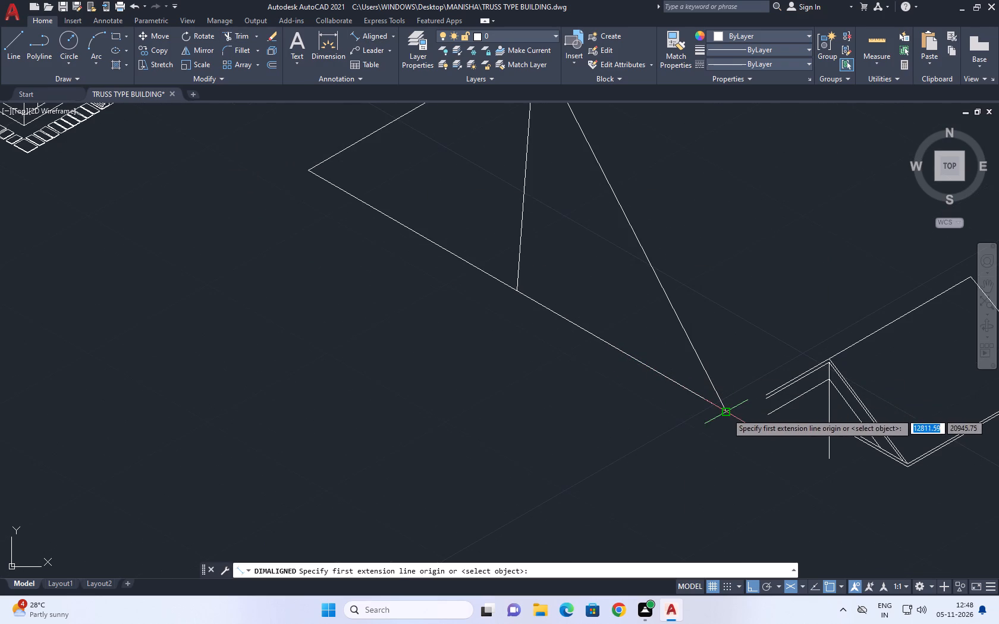
{"action": "left_click", "coordinate": [724, 412]}
{"action": "scroll", "coordinate": [461, 295], "scroll_direction": "down", "scroll_amount": 2}
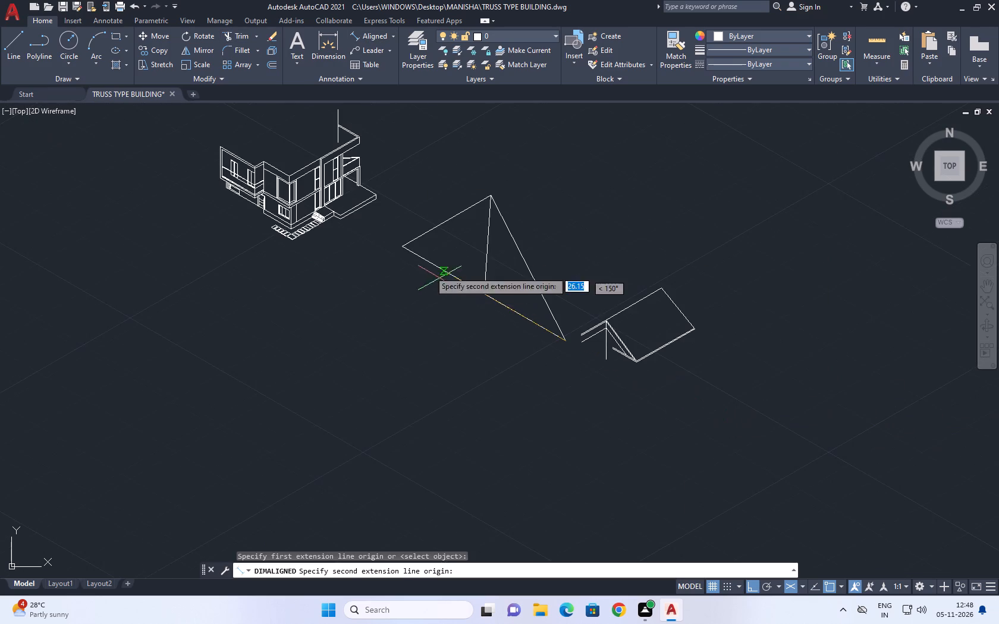
{"action": "scroll", "coordinate": [409, 248], "scroll_direction": "up", "scroll_amount": 1}
{"action": "left_click", "coordinate": [393, 247]}
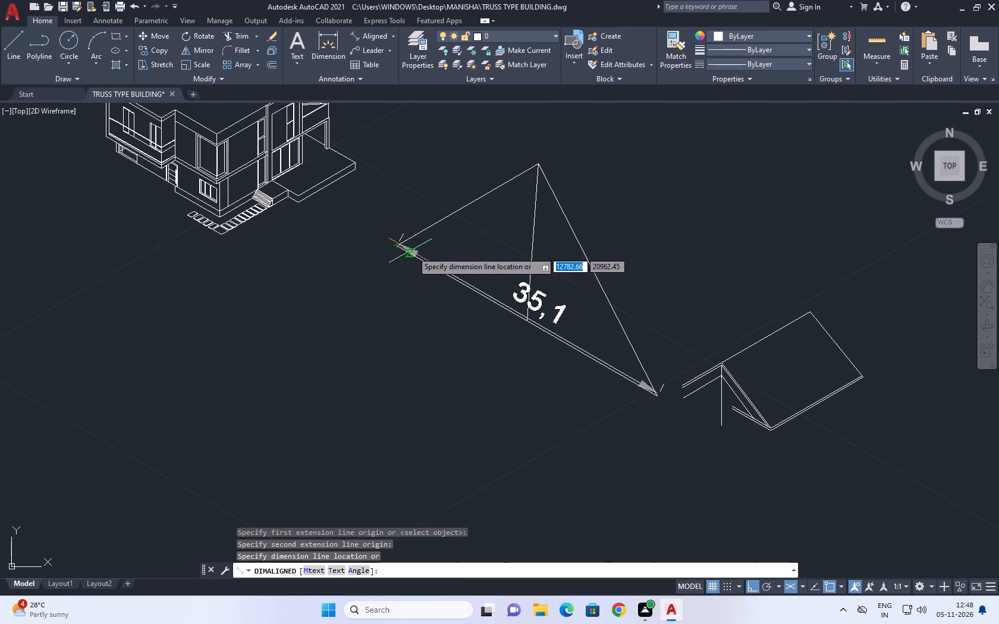
{"action": "key", "text": "space"}
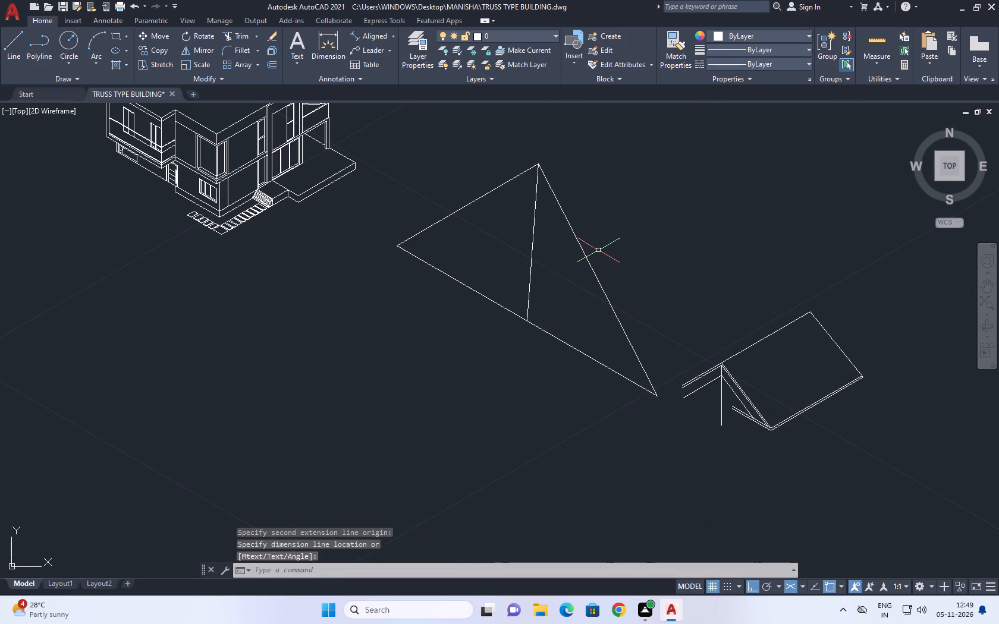
Measure the triangle's upper sloping edge from the base corner to the apex with an aligned dimension, without placing it.
{"action": "left_click", "coordinate": [369, 40]}
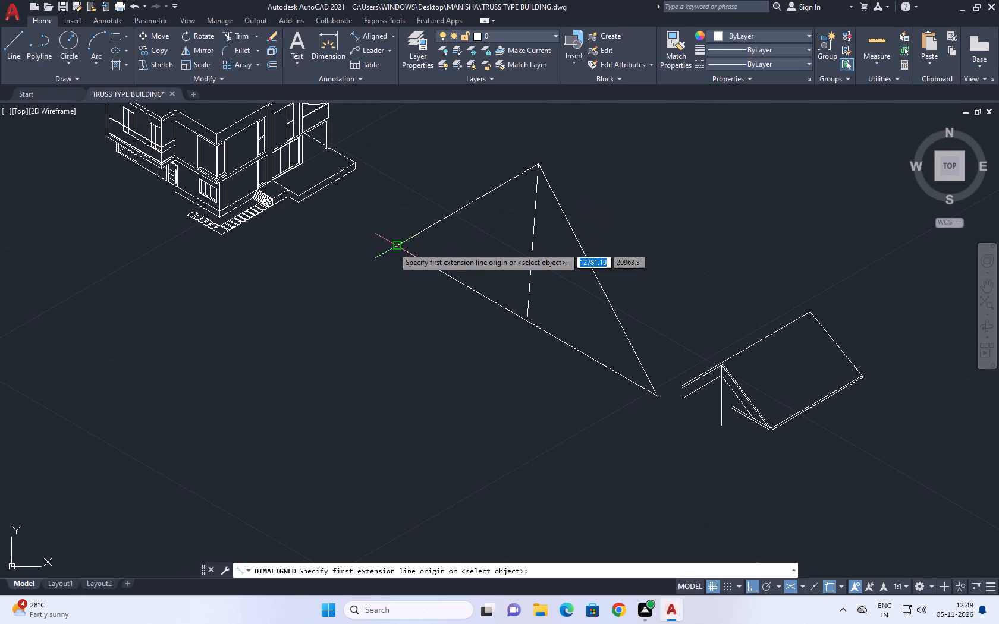
{"action": "left_click", "coordinate": [393, 247]}
{"action": "left_click", "coordinate": [535, 163]}
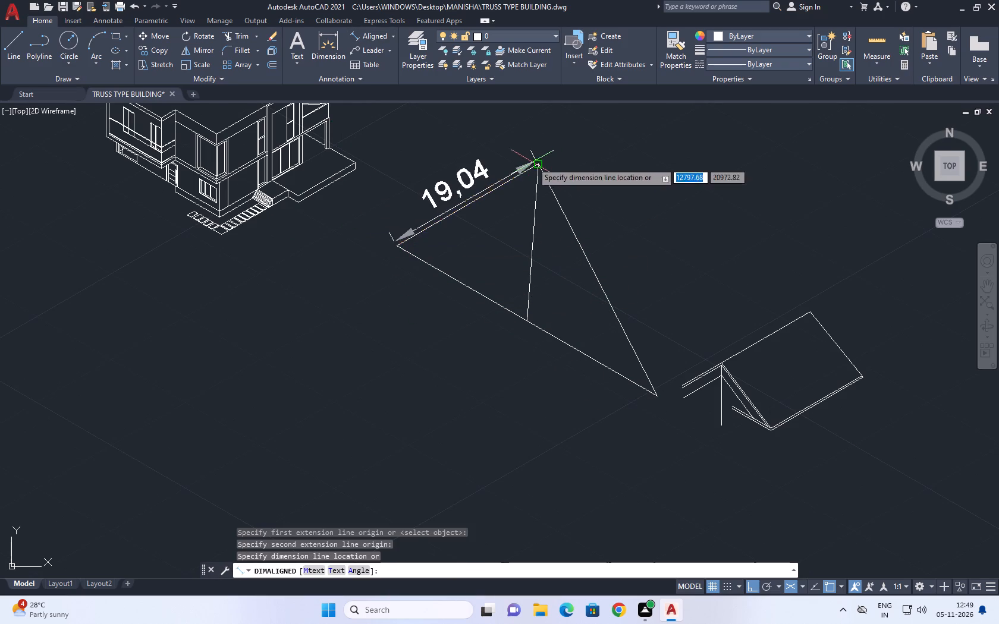
{"action": "key", "text": "space"}
Erase the triangle's centre line and its long steep side, both running down from the apex.
{"action": "middle_click_drag", "start_coordinate": [514, 171], "coordinate": [507, 247]}
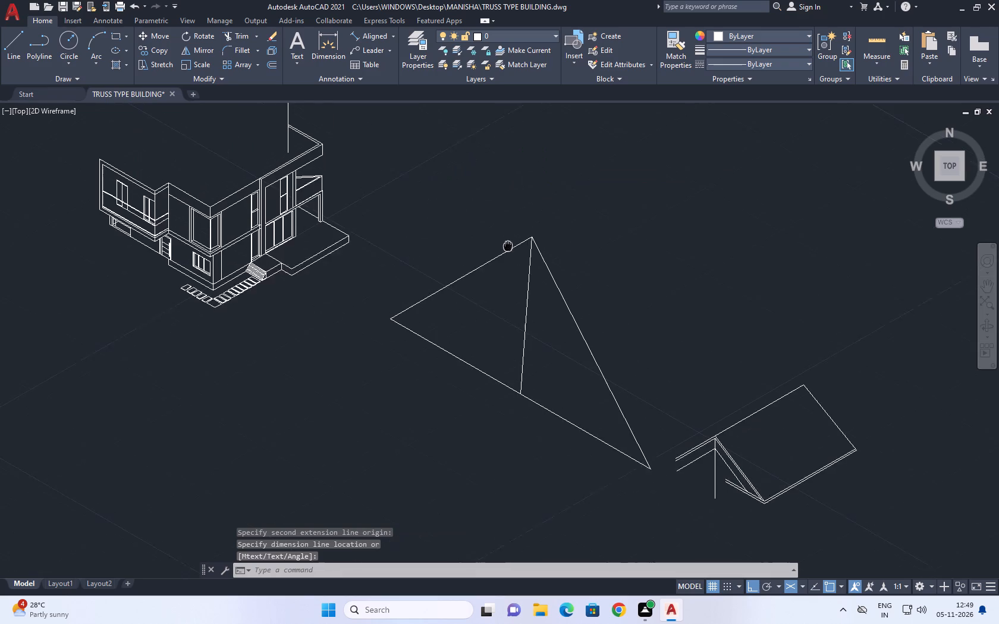
{"action": "middle_click_drag", "start_coordinate": [507, 247], "coordinate": [507, 253]}
{"action": "left_click_drag", "start_coordinate": [582, 285], "coordinate": [541, 301]}
{"action": "left_click_drag", "start_coordinate": [501, 310], "coordinate": [510, 314]}
{"action": "right_click", "coordinate": [586, 273]}
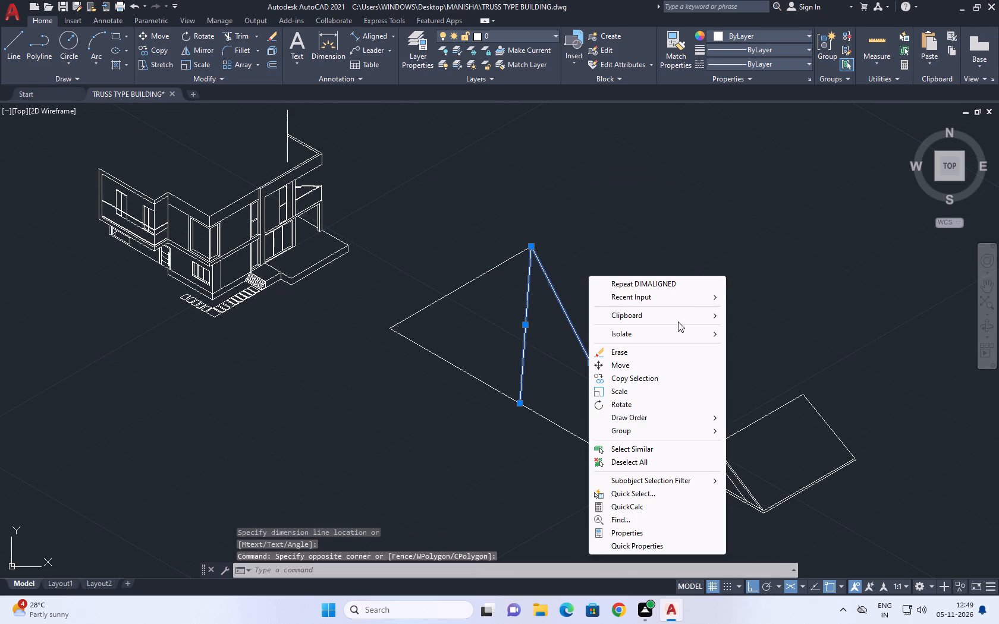
{"action": "left_click_drag", "start_coordinate": [637, 351], "coordinate": [637, 357]}
Draw a 20-unit line at 30° from a point on the base line near its upper end, parallel to the sloping edge.
{"action": "scroll", "coordinate": [570, 265], "scroll_direction": "up", "scroll_amount": 1}
{"action": "middle_click_drag", "start_coordinate": [517, 263], "coordinate": [523, 283]}
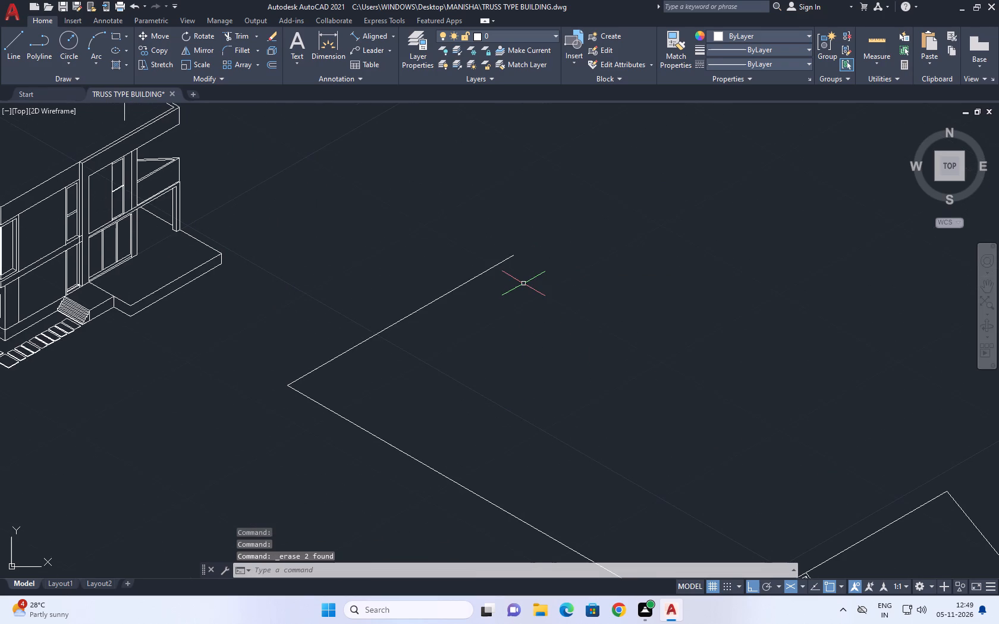
{"action": "key", "text": "l"}
{"action": "key", "text": "space"}
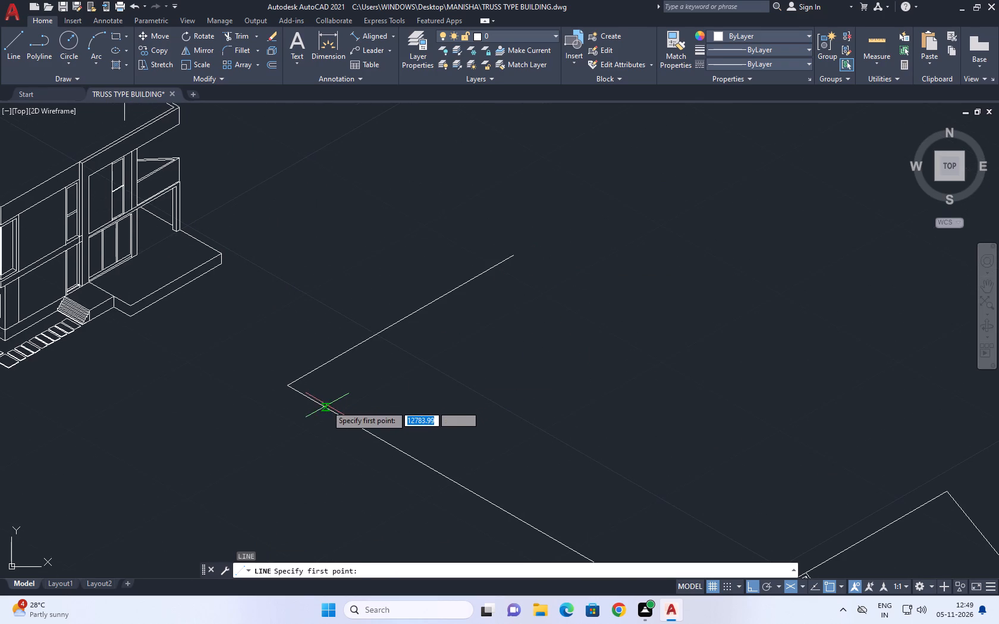
{"action": "left_click", "coordinate": [324, 406]}
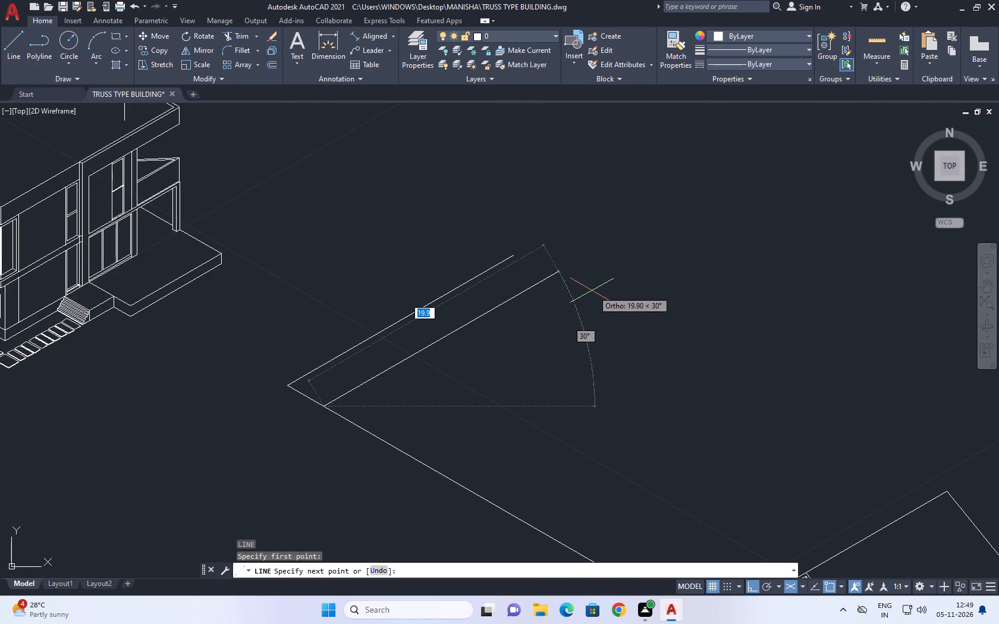
{"action": "type", "text": "20"}
{"action": "key", "text": "Return"}
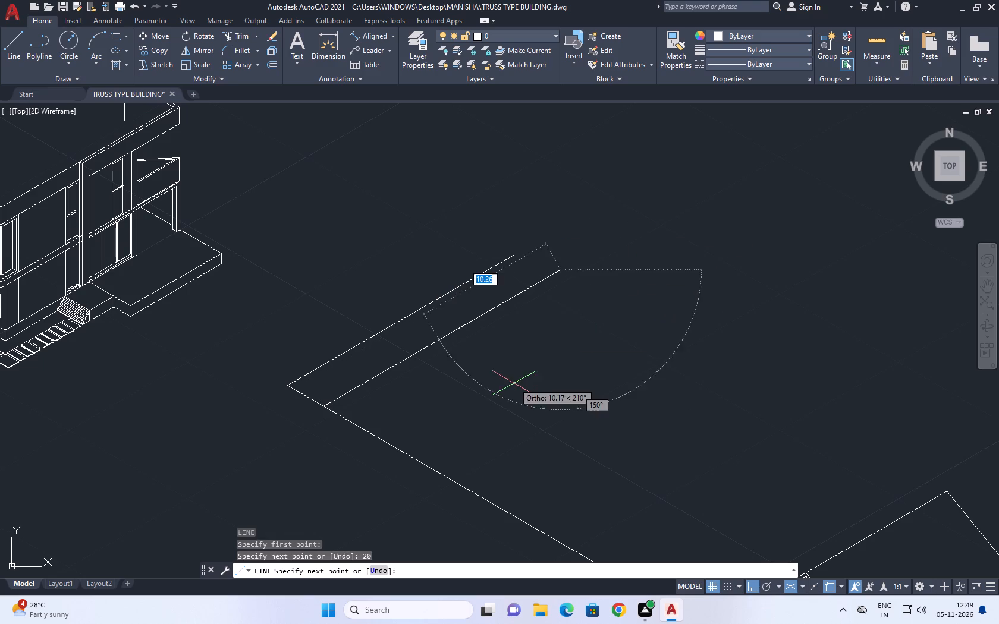
{"action": "key", "text": "space"}
Erase the original sloping edge at the upper end of the base line.
{"action": "left_click", "coordinate": [466, 289]}
{"action": "left_click_drag", "start_coordinate": [432, 250], "coordinate": [427, 243]}
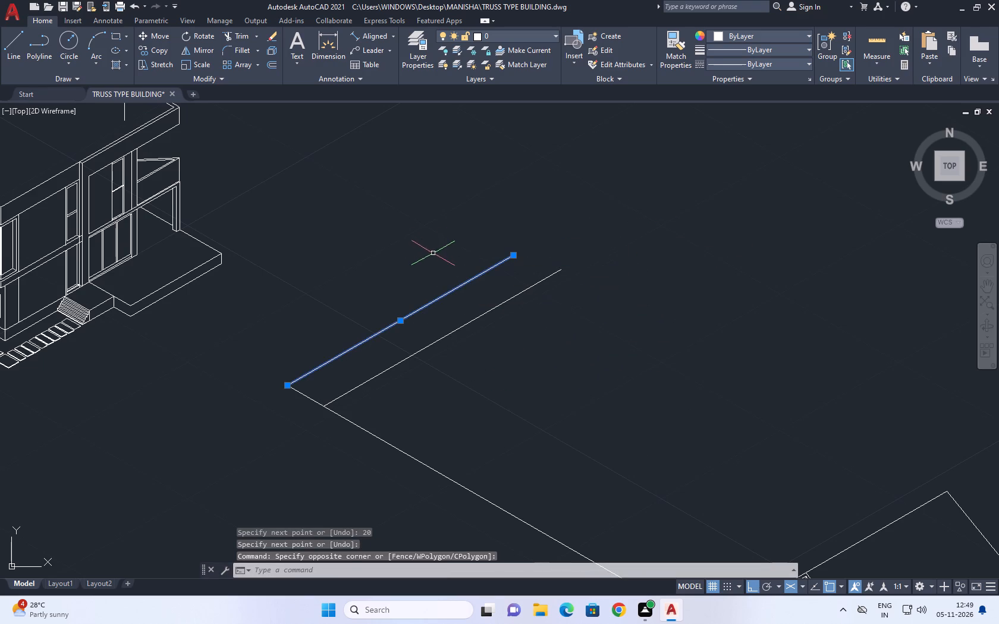
{"action": "key", "text": "Delete"}
Draw a vertical line on the right isoplane from the free end of the 20-unit line down past the base line.
{"action": "middle_click_drag", "start_coordinate": [495, 360], "coordinate": [495, 215]}
{"action": "middle_click_drag", "start_coordinate": [508, 225], "coordinate": [523, 279]}
{"action": "key", "text": "l"}
{"action": "key", "text": "space"}
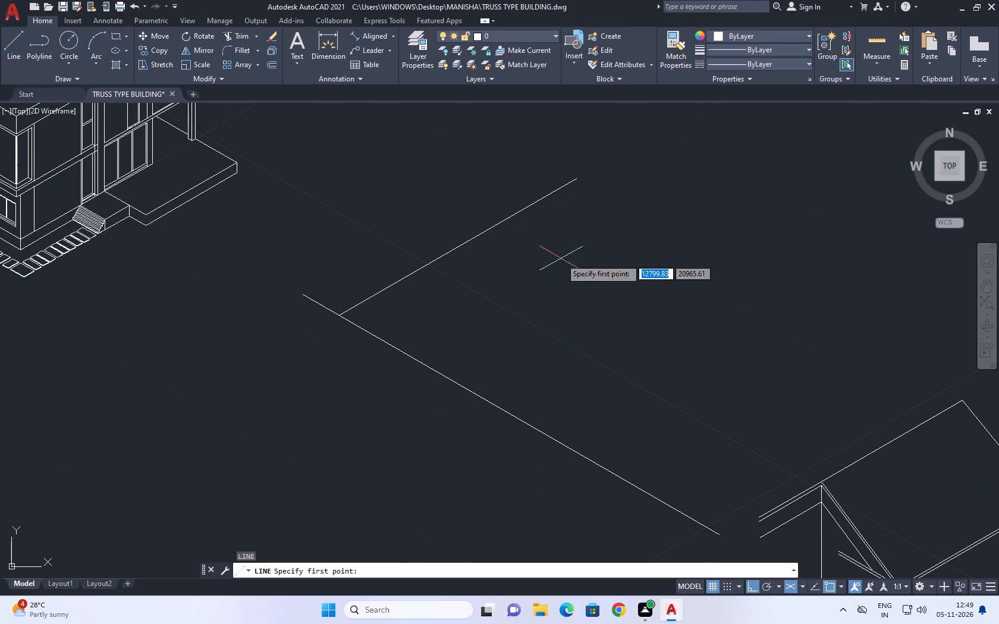
{"action": "left_click", "coordinate": [574, 180]}
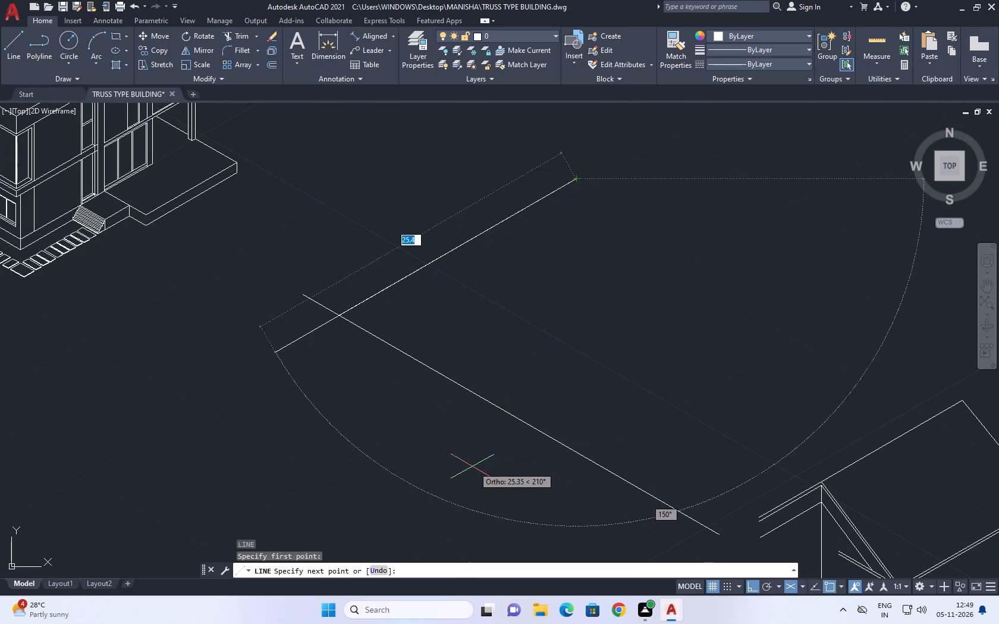
{"action": "key", "text": "F5"}
{"action": "middle_click_drag", "start_coordinate": [557, 505], "coordinate": [551, 320]}
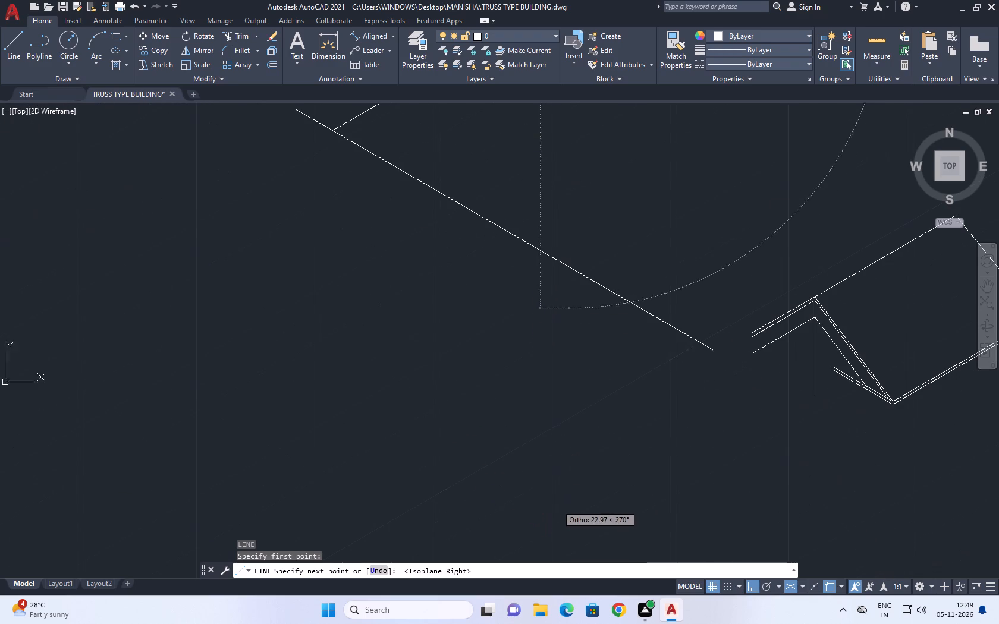
{"action": "left_click", "coordinate": [550, 422]}
{"action": "key", "text": "space"}
Select all lines of the detached gable roof beside the construction lines and erase them.
{"action": "middle_click_drag", "start_coordinate": [554, 305], "coordinate": [554, 386]}
{"action": "middle_click_drag", "start_coordinate": [708, 431], "coordinate": [561, 382]}
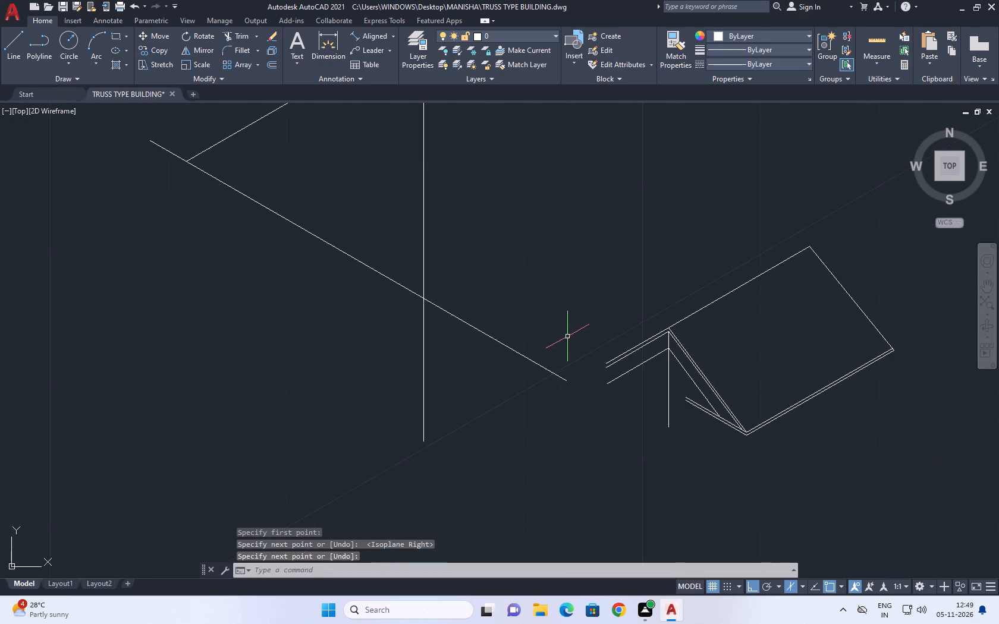
{"action": "left_click_drag", "start_coordinate": [819, 502], "coordinate": [742, 408]}
{"action": "left_click", "coordinate": [673, 324]}
{"action": "middle_click_drag", "start_coordinate": [676, 325], "coordinate": [608, 343]}
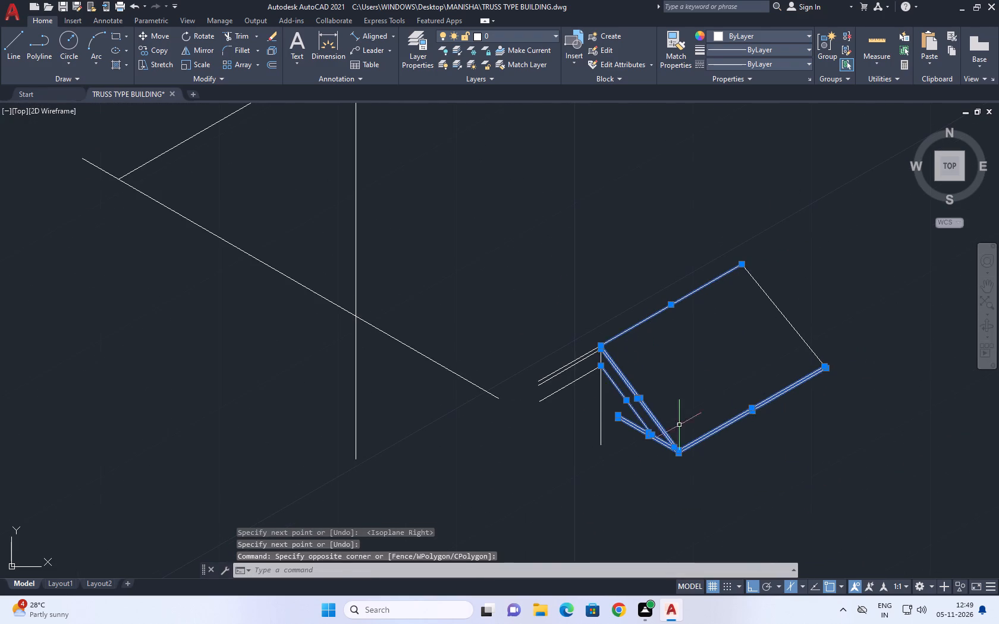
{"action": "left_click_drag", "start_coordinate": [786, 498], "coordinate": [597, 283]}
{"action": "left_click", "coordinate": [791, 286]}
{"action": "left_click_drag", "start_coordinate": [725, 340], "coordinate": [718, 346]}
{"action": "left_click", "coordinate": [638, 285]}
{"action": "left_click_drag", "start_coordinate": [572, 442], "coordinate": [564, 465]}
{"action": "middle_click_drag", "start_coordinate": [614, 409], "coordinate": [502, 374]}
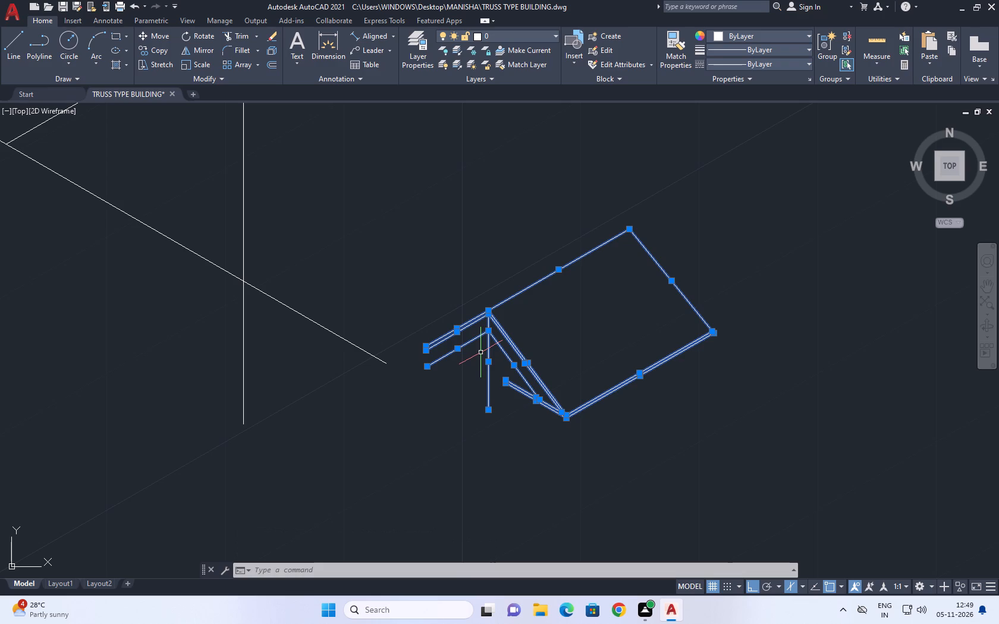
{"action": "key", "text": "Delete"}
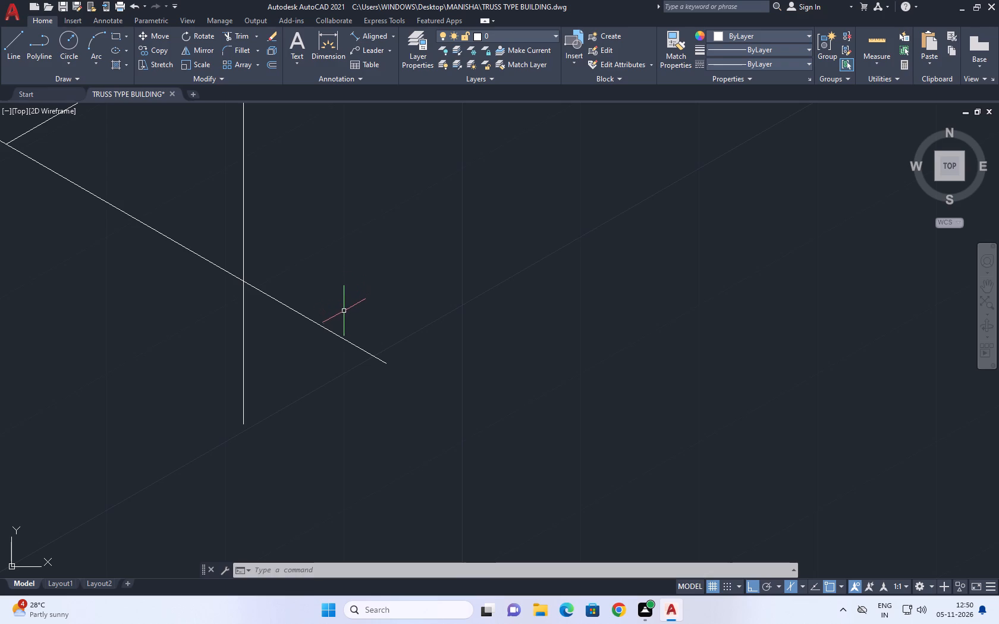
Trim both overhanging ends of the base line and the vertical's tail below it to leave a closed triangle.
{"action": "middle_click_drag", "start_coordinate": [371, 313], "coordinate": [207, 306]}
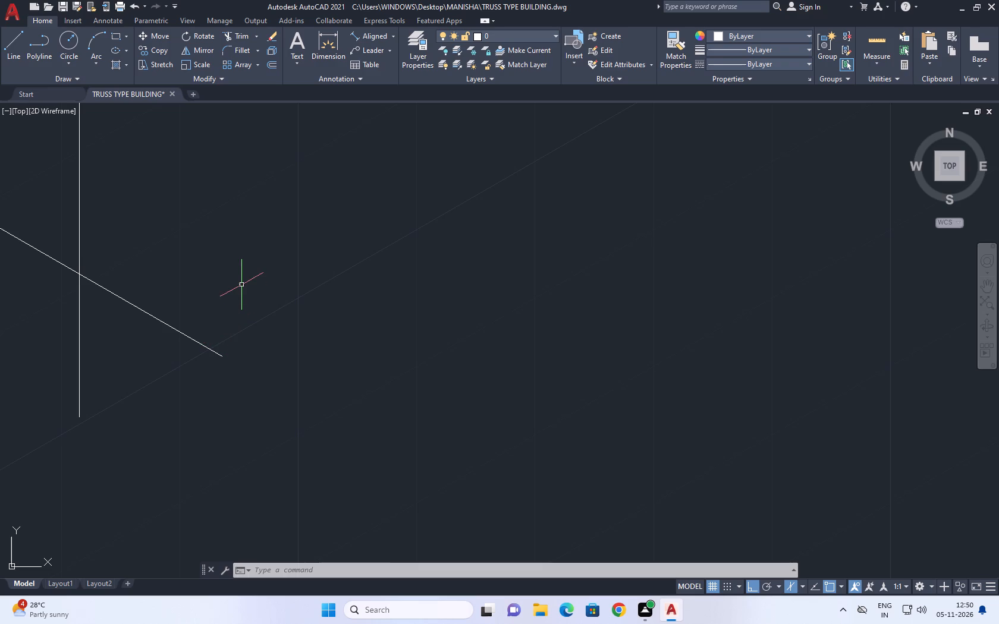
{"action": "middle_click_drag", "start_coordinate": [335, 329], "coordinate": [730, 279]}
{"action": "scroll", "coordinate": [730, 279], "scroll_direction": "down", "scroll_amount": 4}
{"action": "middle_click_drag", "start_coordinate": [732, 242], "coordinate": [686, 249]}
{"action": "scroll", "coordinate": [667, 281], "scroll_direction": "up", "scroll_amount": 3}
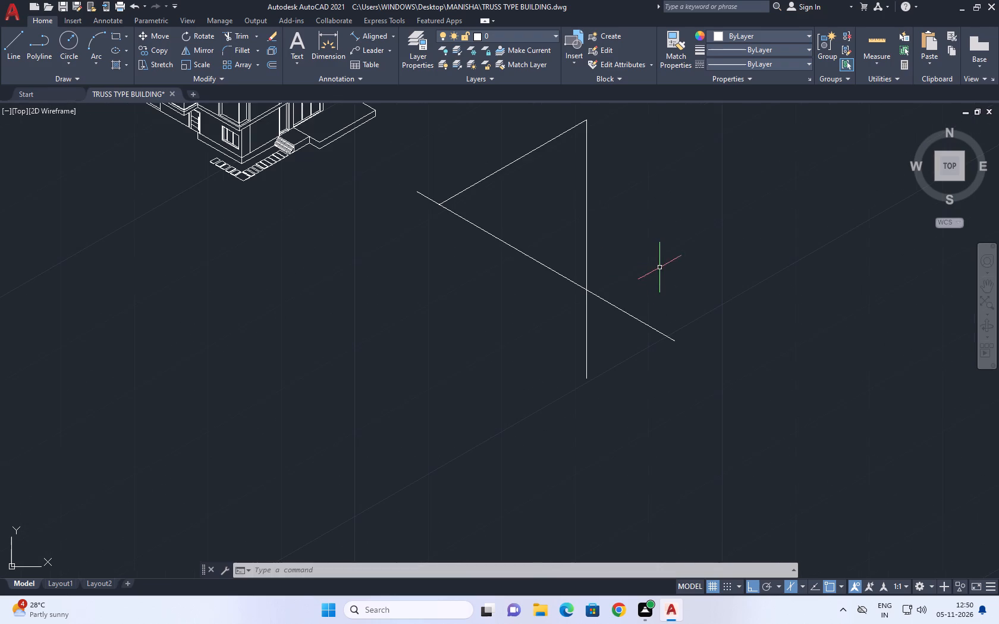
{"action": "left_click", "coordinate": [241, 36]}
{"action": "left_click", "coordinate": [433, 176]}
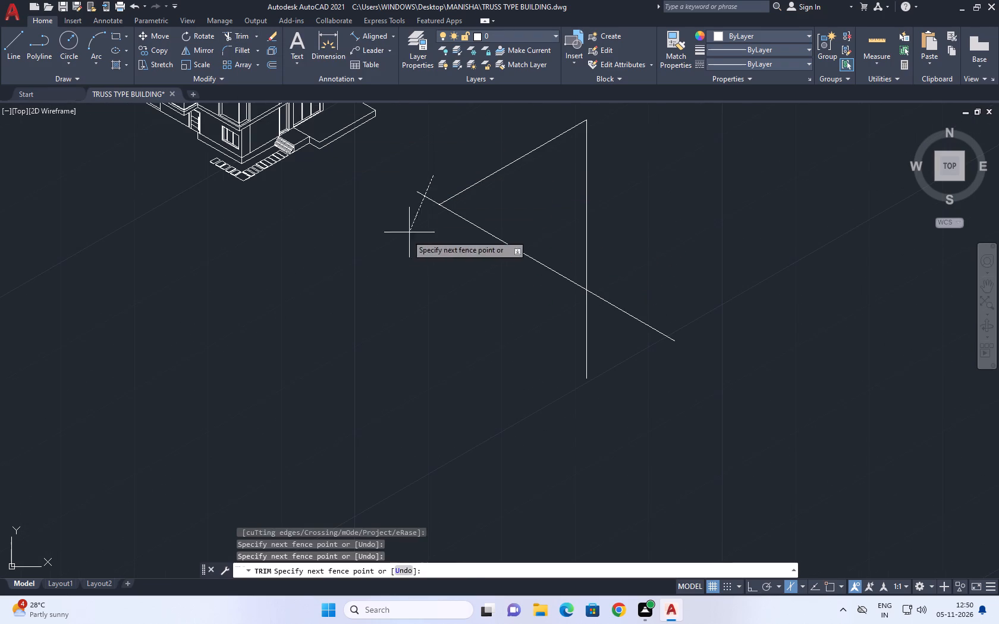
{"action": "left_click_drag", "start_coordinate": [394, 245], "coordinate": [391, 250]}
{"action": "left_click_drag", "start_coordinate": [692, 264], "coordinate": [680, 247]}
{"action": "left_click", "coordinate": [648, 367]}
{"action": "left_click_drag", "start_coordinate": [652, 251], "coordinate": [652, 246]}
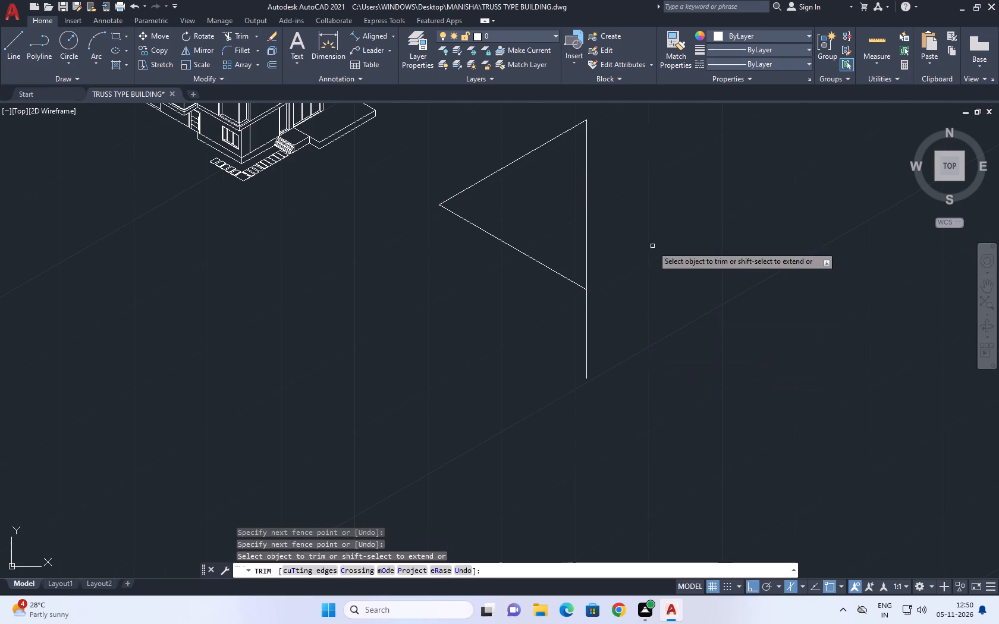
{"action": "left_click", "coordinate": [616, 349]}
{"action": "left_click_drag", "start_coordinate": [502, 321], "coordinate": [476, 321]}
{"action": "right_click", "coordinate": [477, 314]}
{"action": "left_click", "coordinate": [533, 334]}
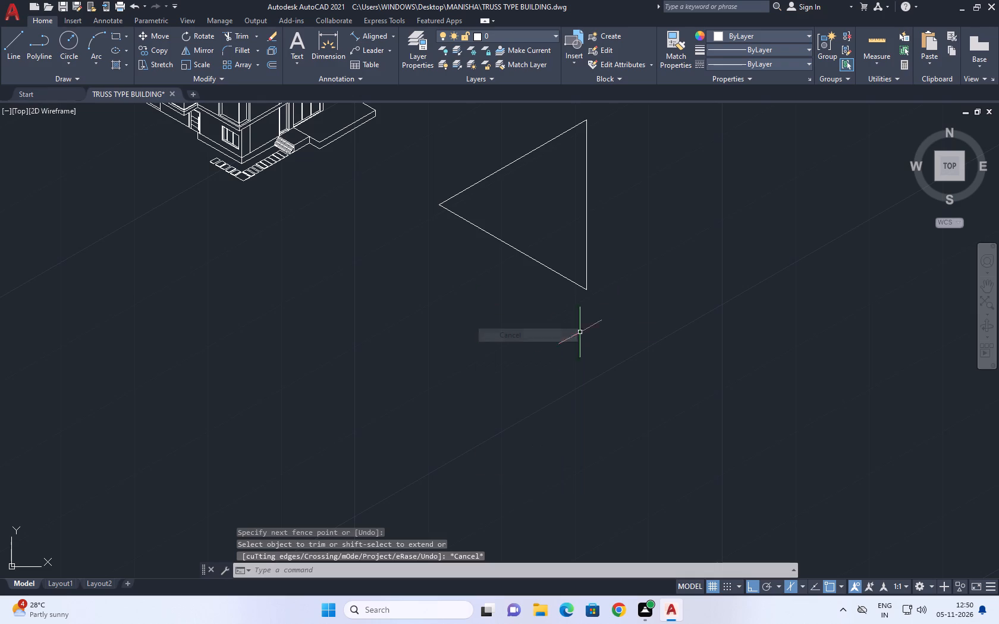
Place an aligned dimension below the triangle's base line, from its upper corner to the foot of the vertical.
{"action": "left_click", "coordinate": [375, 36]}
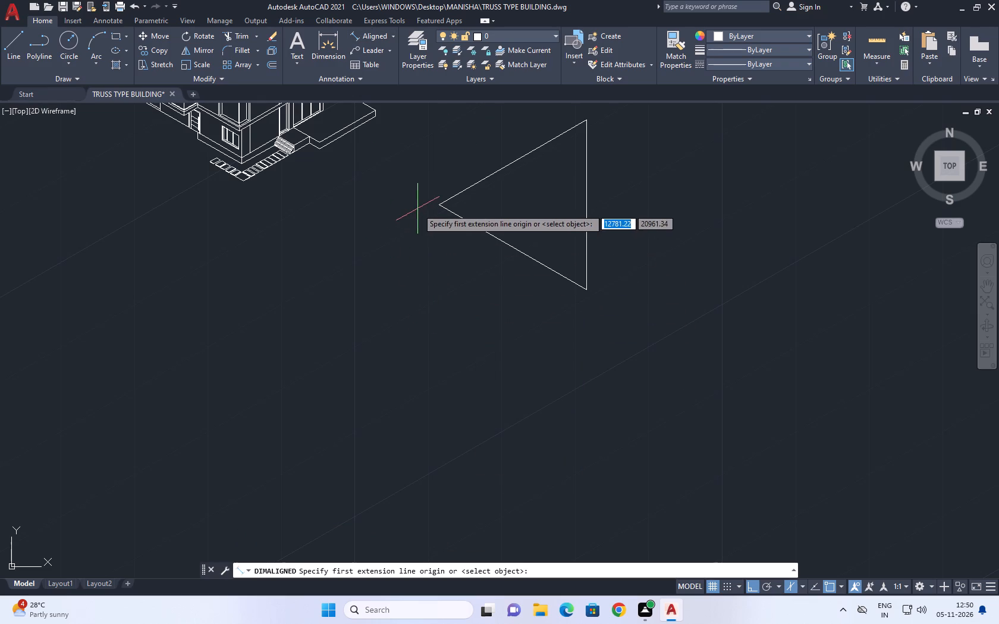
{"action": "left_click", "coordinate": [435, 206]}
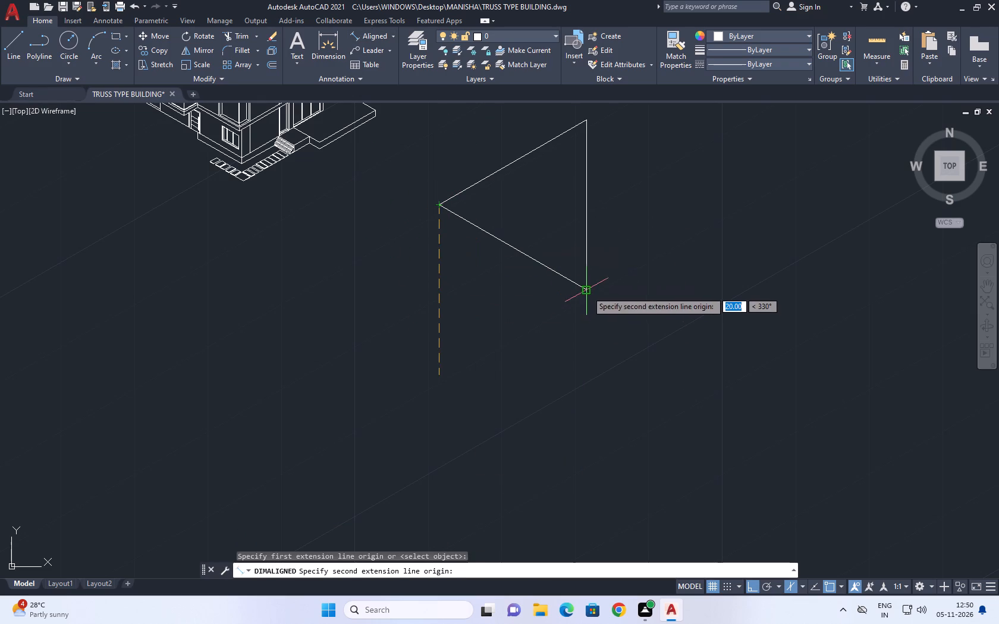
{"action": "left_click", "coordinate": [587, 291]}
{"action": "left_click", "coordinate": [546, 346]}
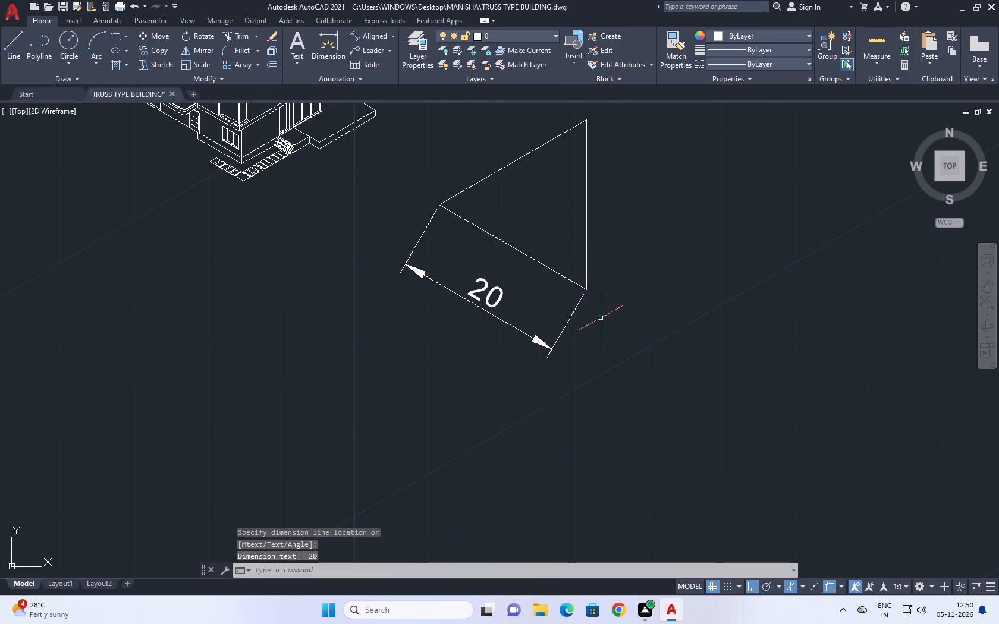
Add a 20-unit aligned dimension from the foot of the vertical, continuing along the base direction on the left isoplane.
{"action": "right_click", "coordinate": [600, 319]}
{"action": "left_click", "coordinate": [656, 327]}
{"action": "left_click", "coordinate": [588, 293]}
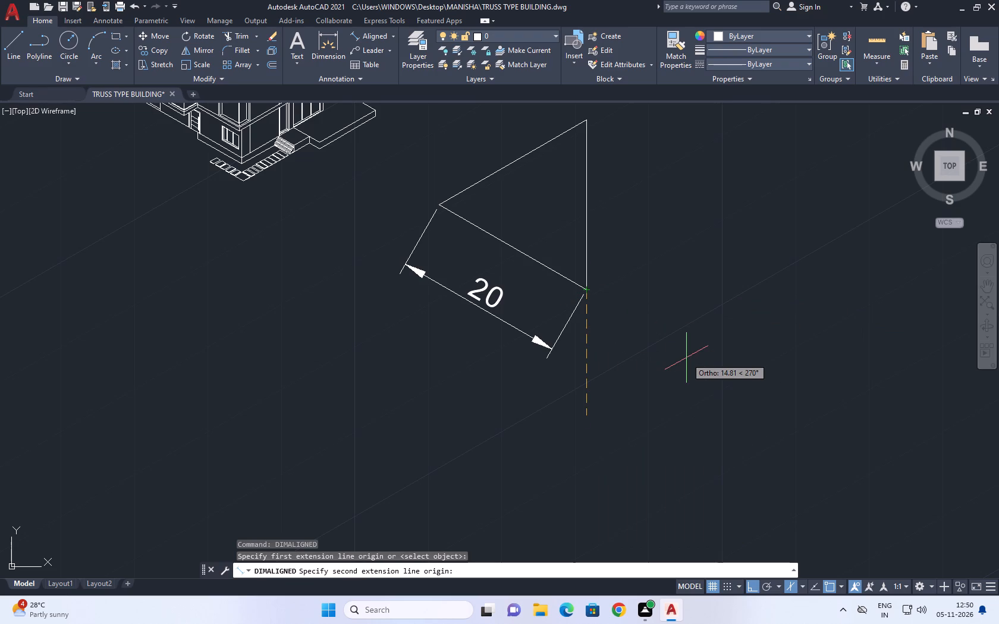
{"action": "key", "text": "F5"}
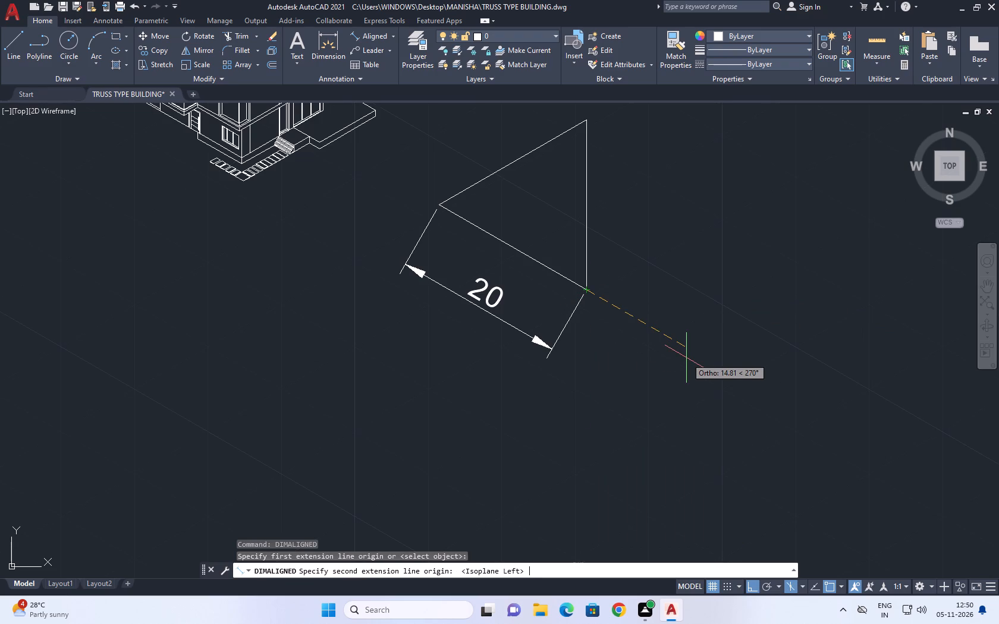
{"action": "type", "text": "20"}
{"action": "key", "text": "Return"}
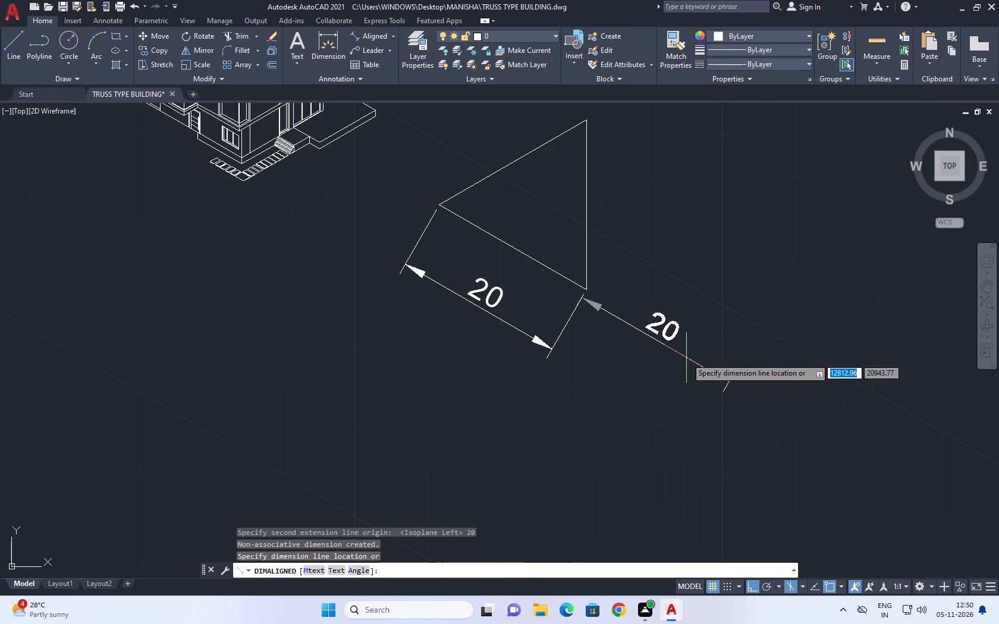
{"action": "left_click", "coordinate": [606, 382]}
Stretch the lower end of the base line to the far end of the second 20-unit dimension and clear the selection.
{"action": "middle_click_drag", "start_coordinate": [635, 179], "coordinate": [586, 259]}
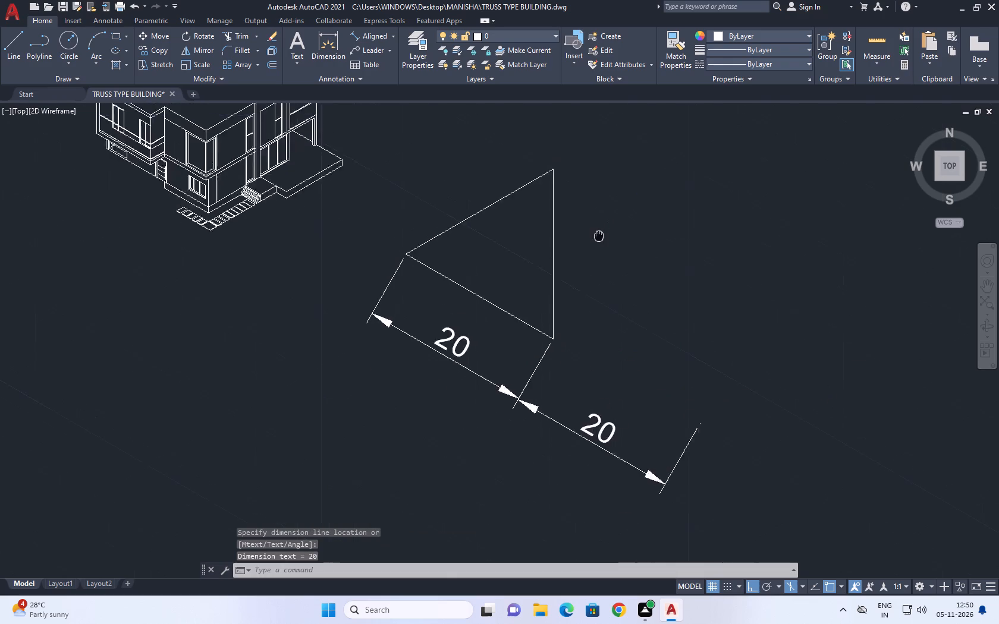
{"action": "middle_click_drag", "start_coordinate": [586, 259], "coordinate": [570, 290]}
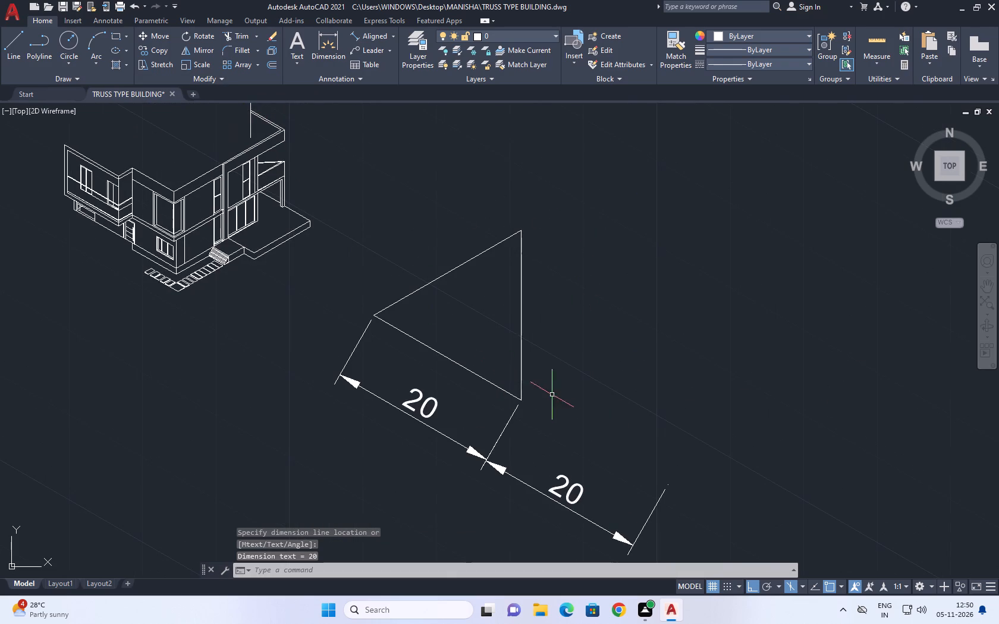
{"action": "middle_click_drag", "start_coordinate": [516, 404], "coordinate": [465, 357]}
{"action": "left_click", "coordinate": [461, 349]}
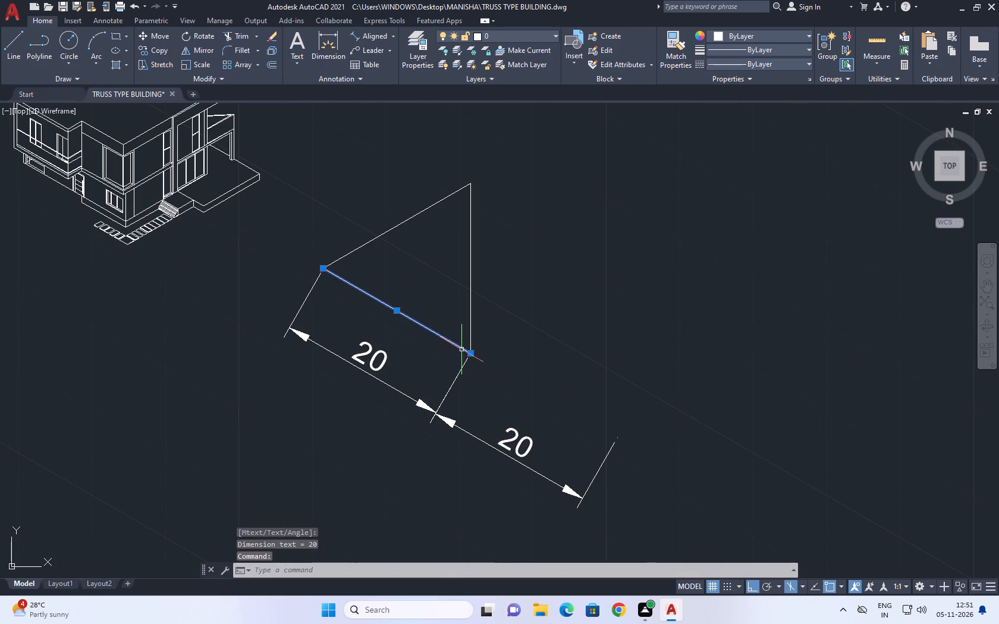
{"action": "left_click", "coordinate": [473, 355]}
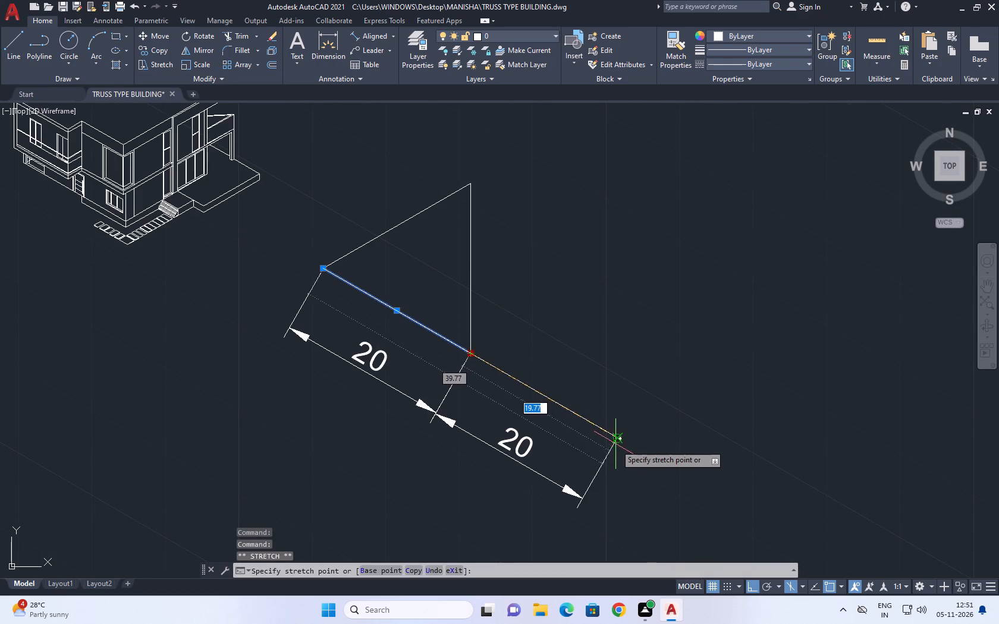
{"action": "left_click", "coordinate": [617, 440]}
{"action": "right_click", "coordinate": [620, 288]}
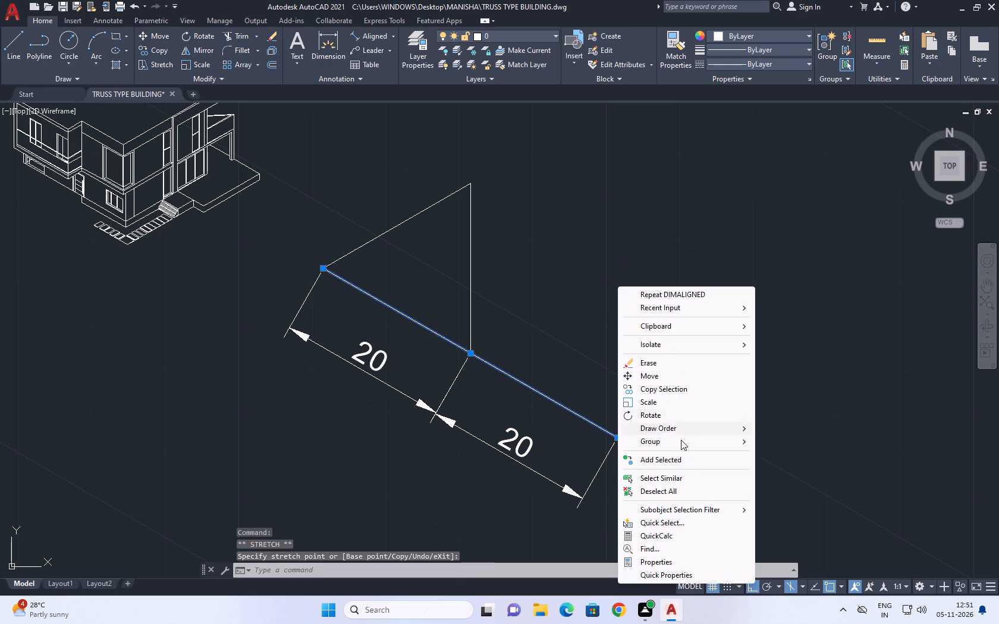
{"action": "left_click", "coordinate": [682, 491]}
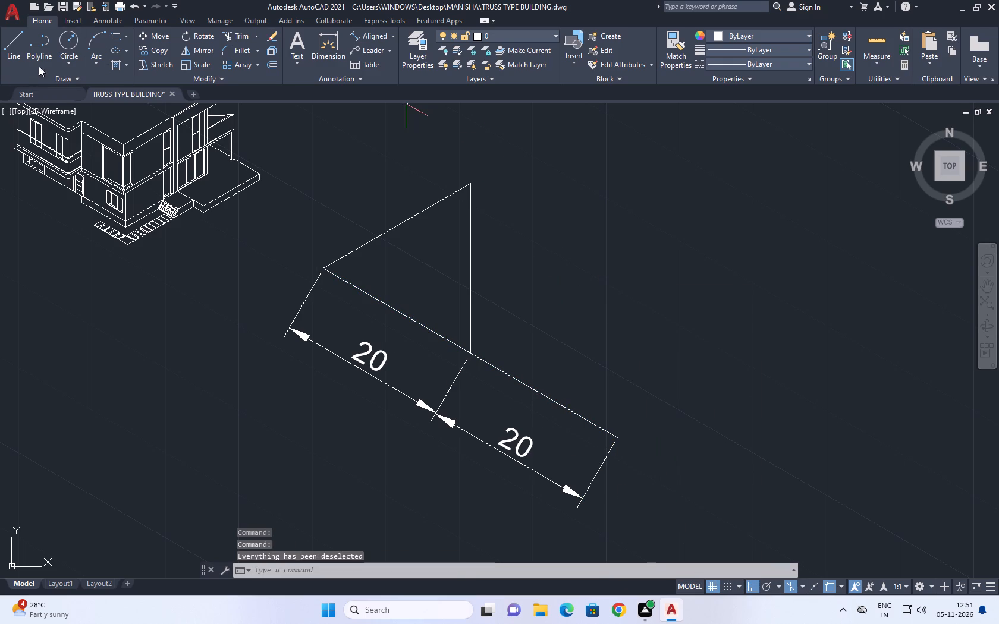
Draw a line from the far lower end of the base line up to the triangle's apex.
{"action": "left_click", "coordinate": [16, 52]}
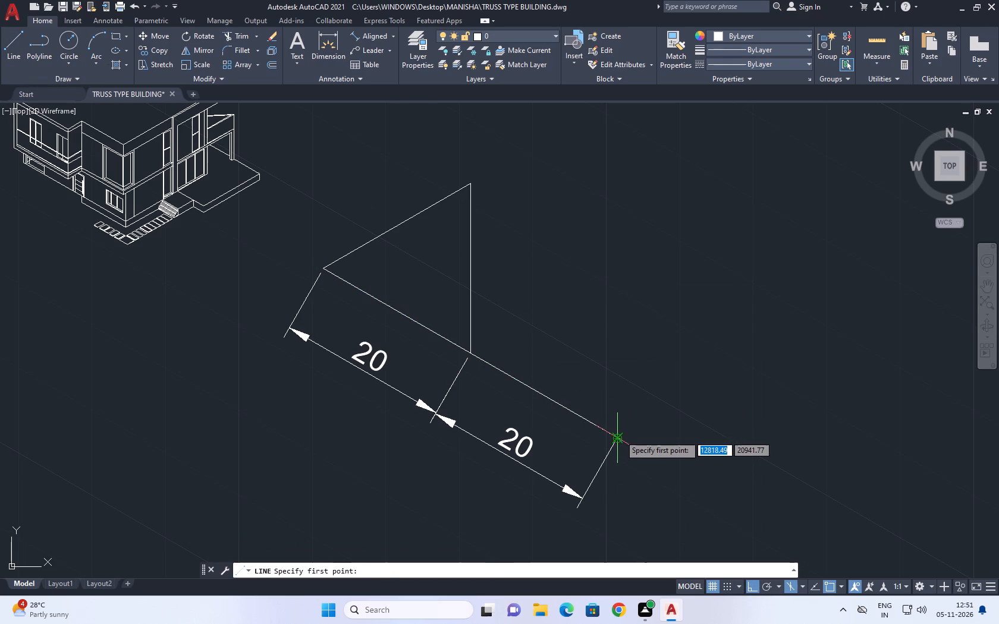
{"action": "left_click", "coordinate": [620, 435]}
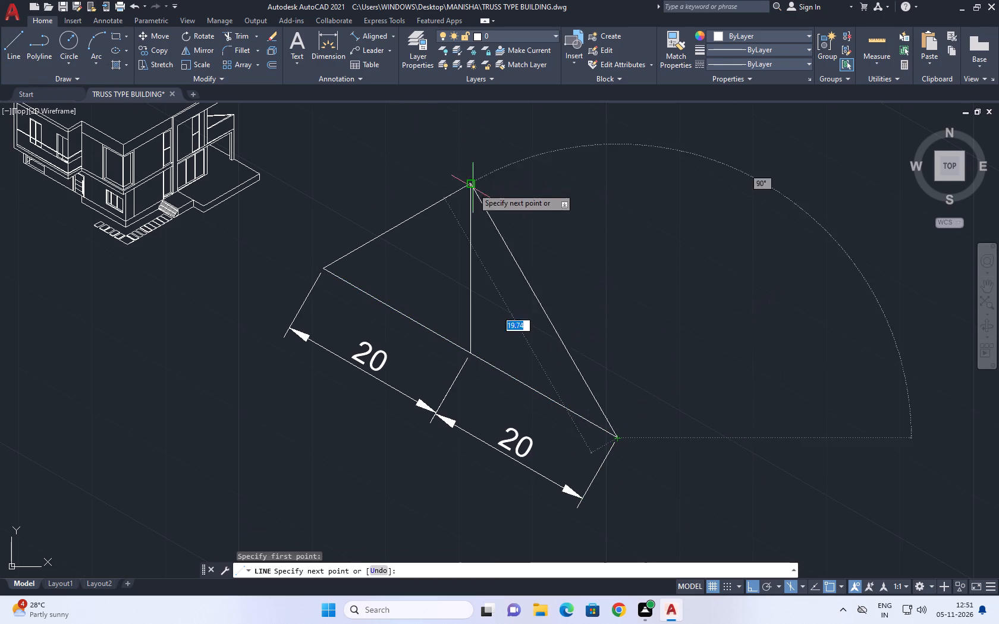
{"action": "left_click", "coordinate": [471, 188]}
{"action": "right_click", "coordinate": [578, 178]}
{"action": "left_click", "coordinate": [631, 197]}
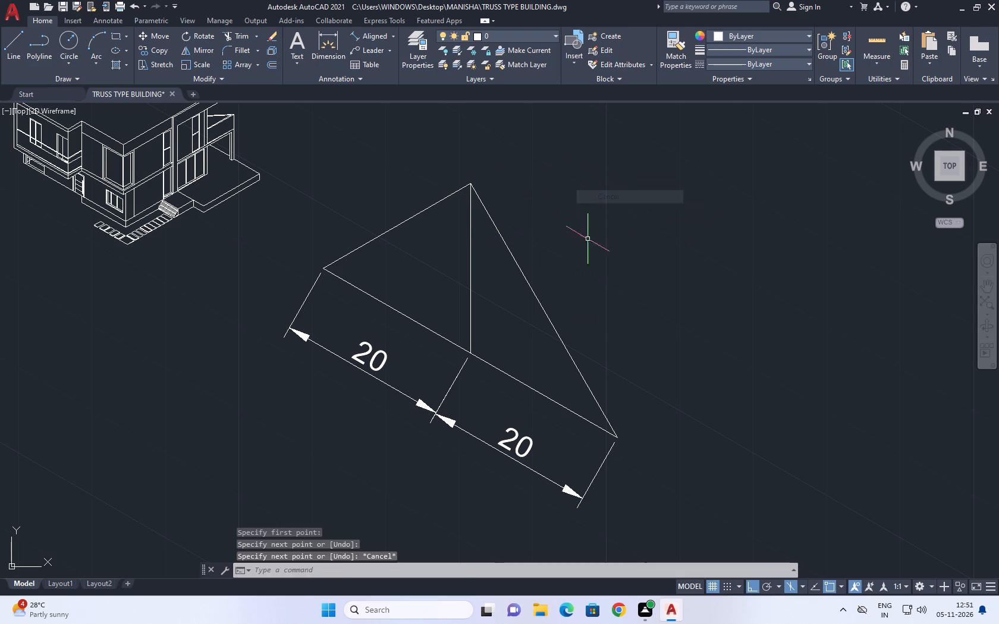
Erase the vertical centre line and both 20-unit dimensions from the gable triangle.
{"action": "left_click", "coordinate": [496, 313]}
{"action": "left_click", "coordinate": [450, 291]}
{"action": "left_click_drag", "start_coordinate": [517, 428], "coordinate": [517, 430]}
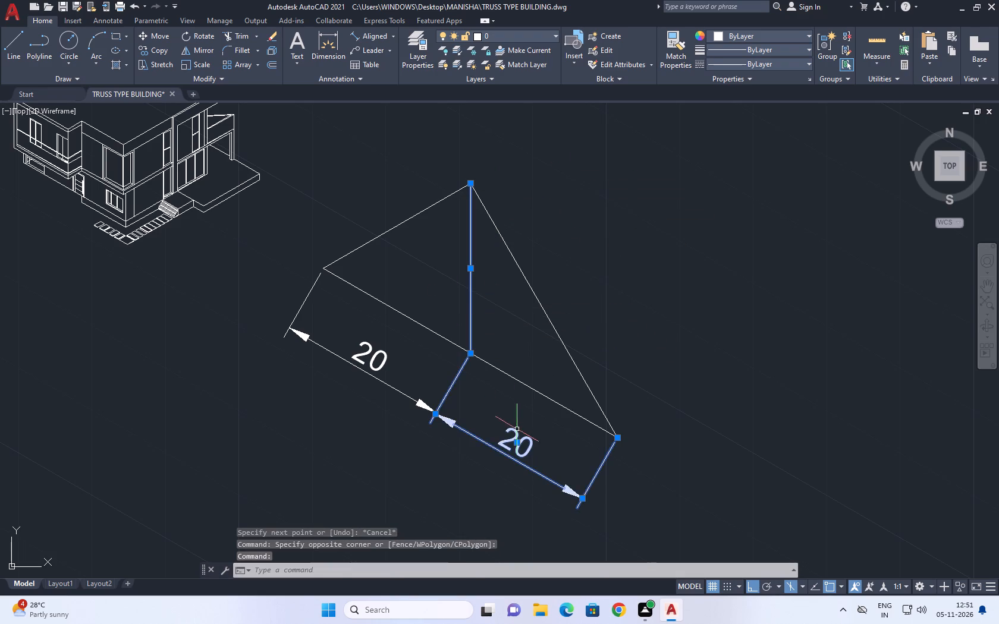
{"action": "left_click_drag", "start_coordinate": [517, 430], "coordinate": [496, 447]}
{"action": "left_click", "coordinate": [435, 475]}
{"action": "left_click_drag", "start_coordinate": [346, 350], "coordinate": [340, 352]}
{"action": "right_click", "coordinate": [640, 205]}
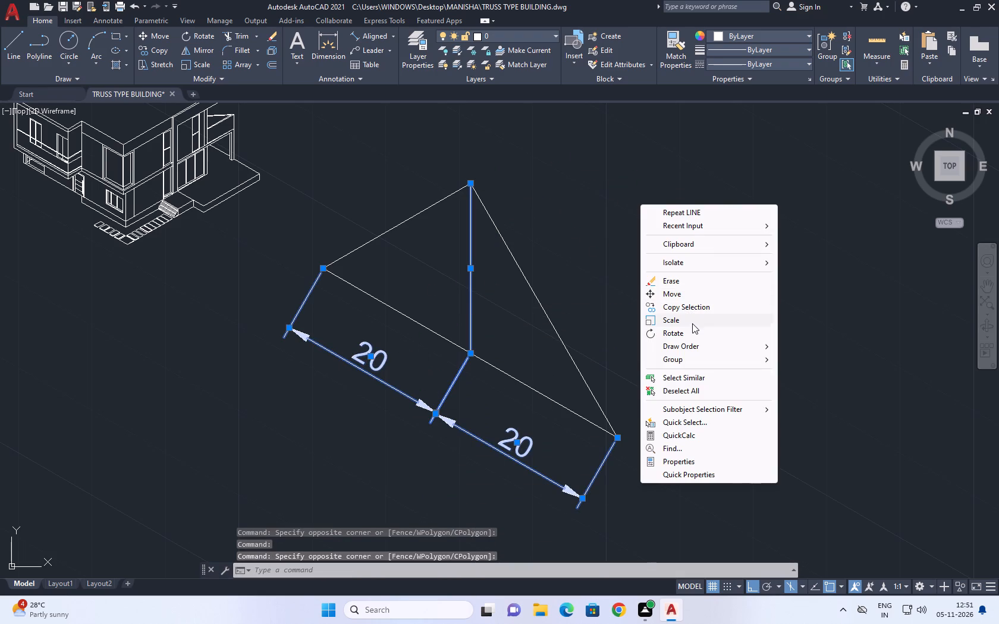
{"action": "left_click", "coordinate": [665, 282]}
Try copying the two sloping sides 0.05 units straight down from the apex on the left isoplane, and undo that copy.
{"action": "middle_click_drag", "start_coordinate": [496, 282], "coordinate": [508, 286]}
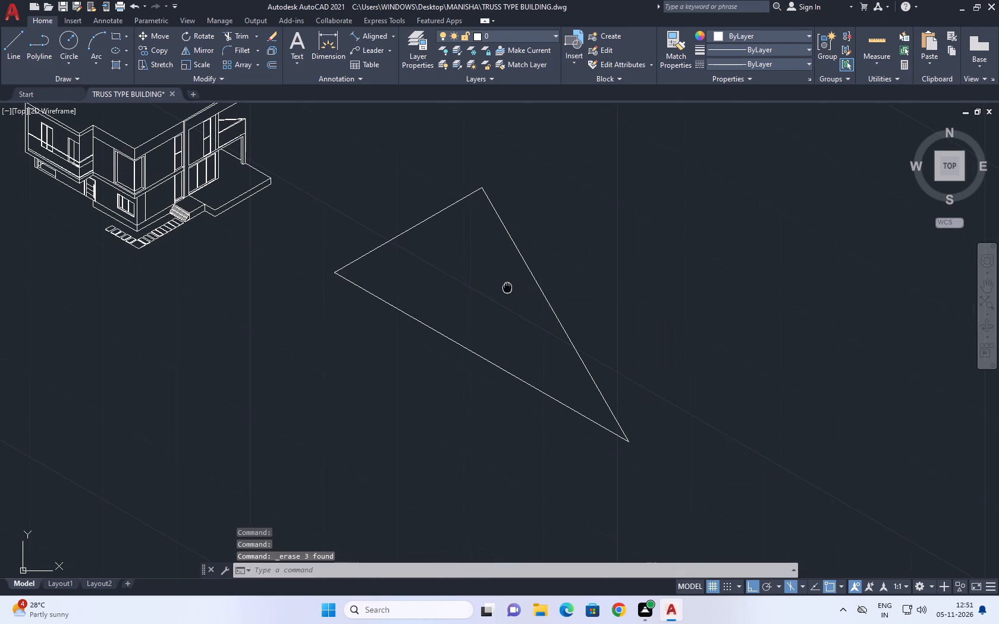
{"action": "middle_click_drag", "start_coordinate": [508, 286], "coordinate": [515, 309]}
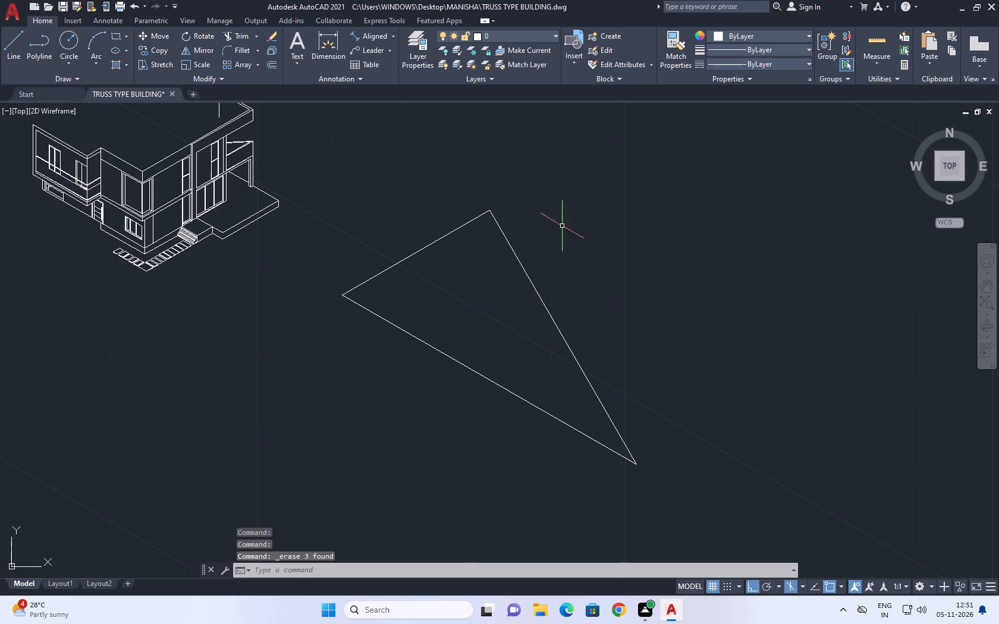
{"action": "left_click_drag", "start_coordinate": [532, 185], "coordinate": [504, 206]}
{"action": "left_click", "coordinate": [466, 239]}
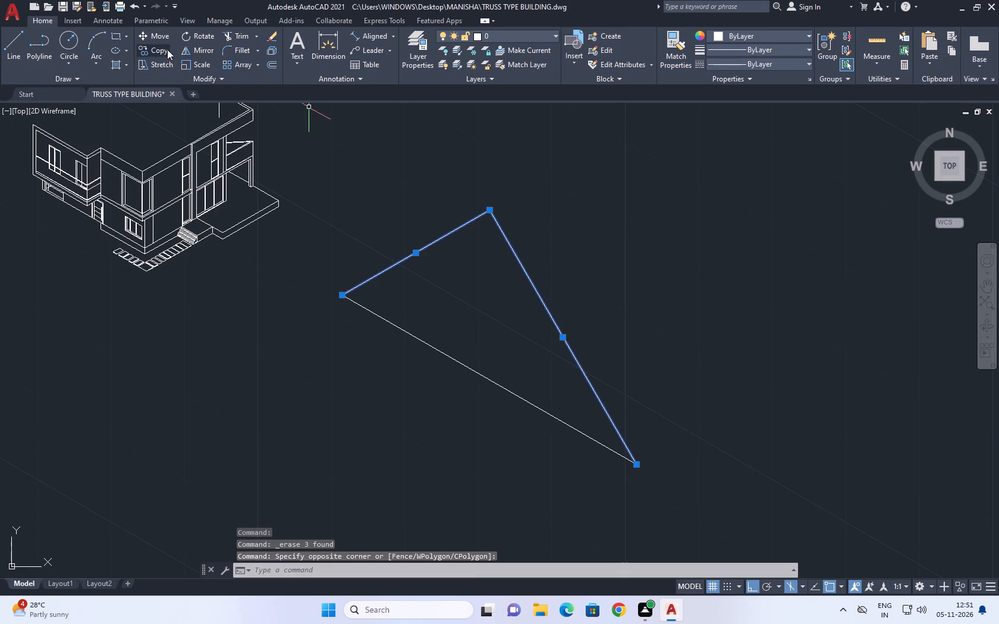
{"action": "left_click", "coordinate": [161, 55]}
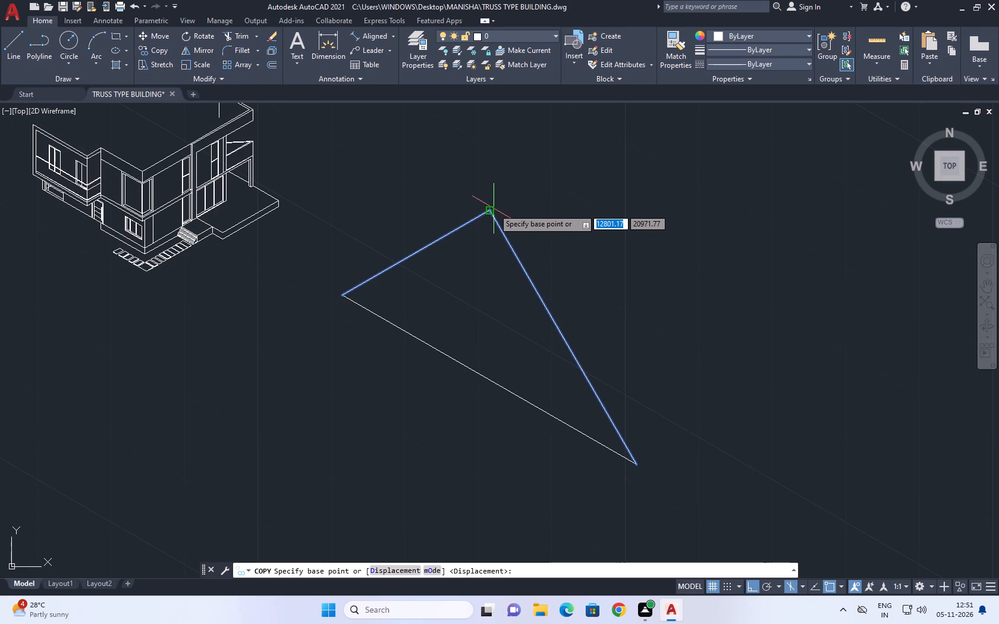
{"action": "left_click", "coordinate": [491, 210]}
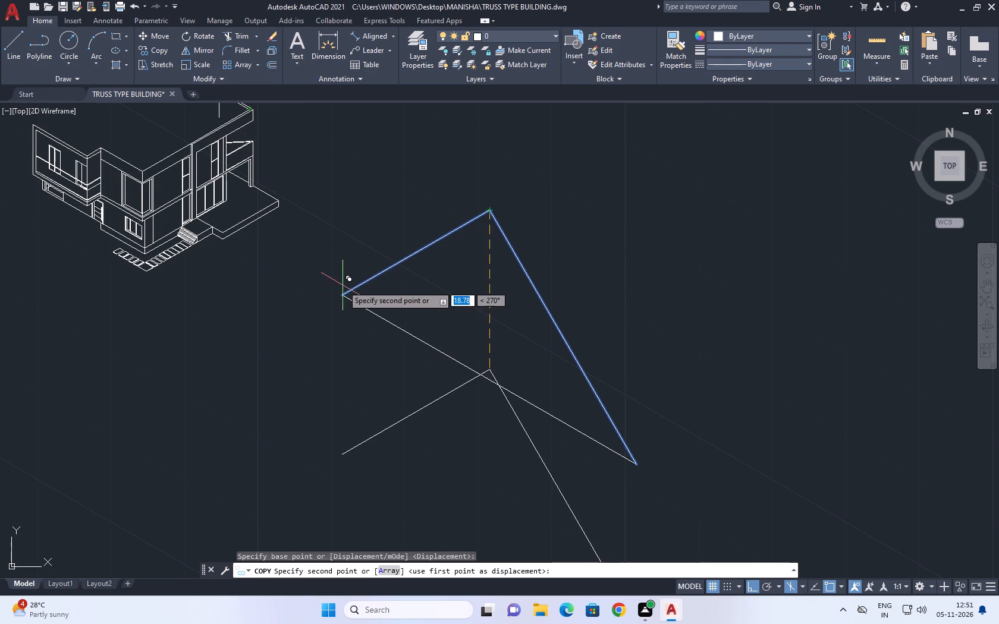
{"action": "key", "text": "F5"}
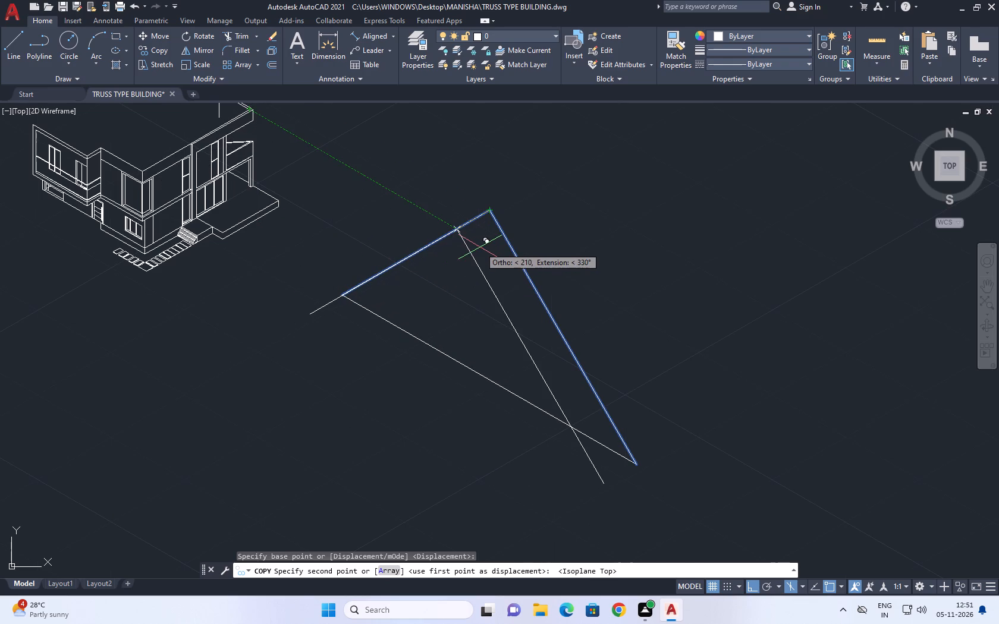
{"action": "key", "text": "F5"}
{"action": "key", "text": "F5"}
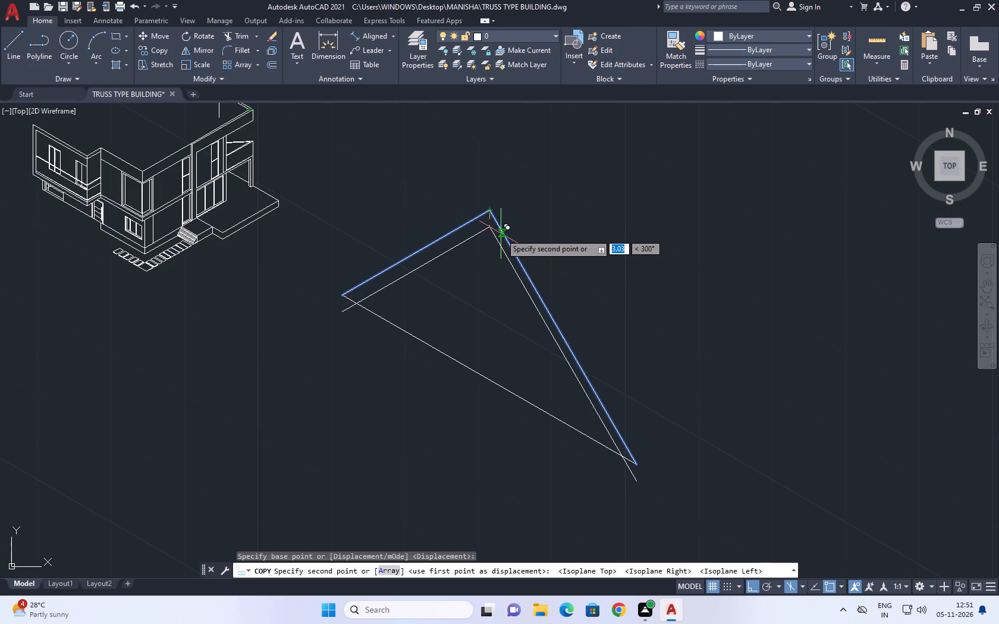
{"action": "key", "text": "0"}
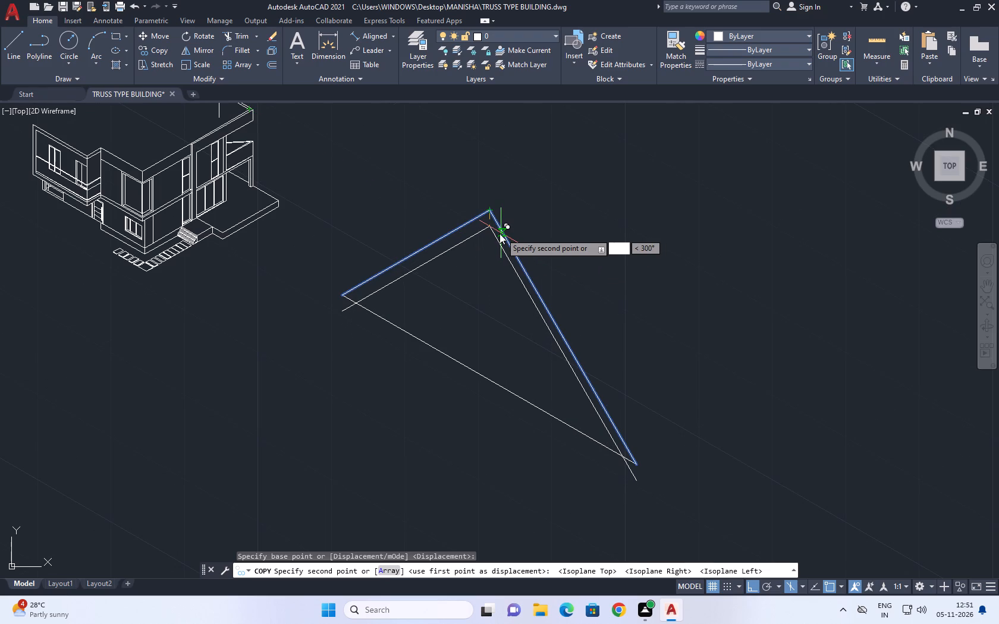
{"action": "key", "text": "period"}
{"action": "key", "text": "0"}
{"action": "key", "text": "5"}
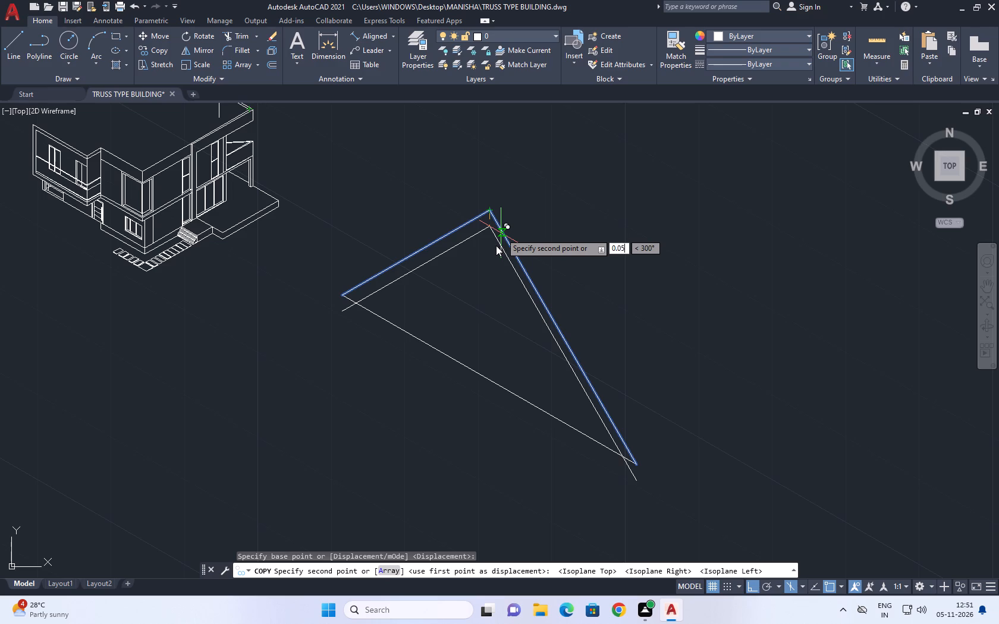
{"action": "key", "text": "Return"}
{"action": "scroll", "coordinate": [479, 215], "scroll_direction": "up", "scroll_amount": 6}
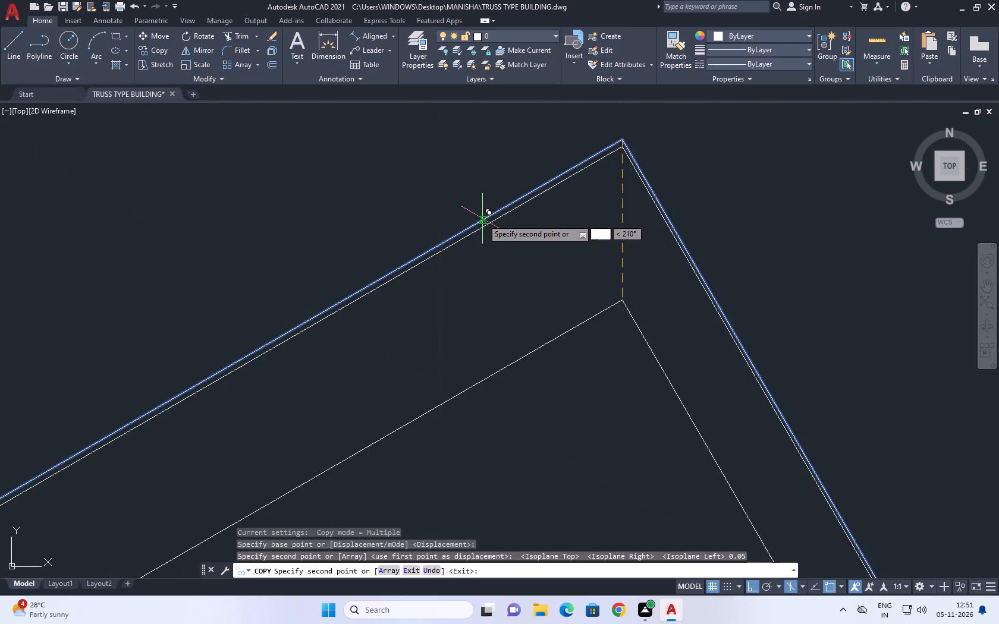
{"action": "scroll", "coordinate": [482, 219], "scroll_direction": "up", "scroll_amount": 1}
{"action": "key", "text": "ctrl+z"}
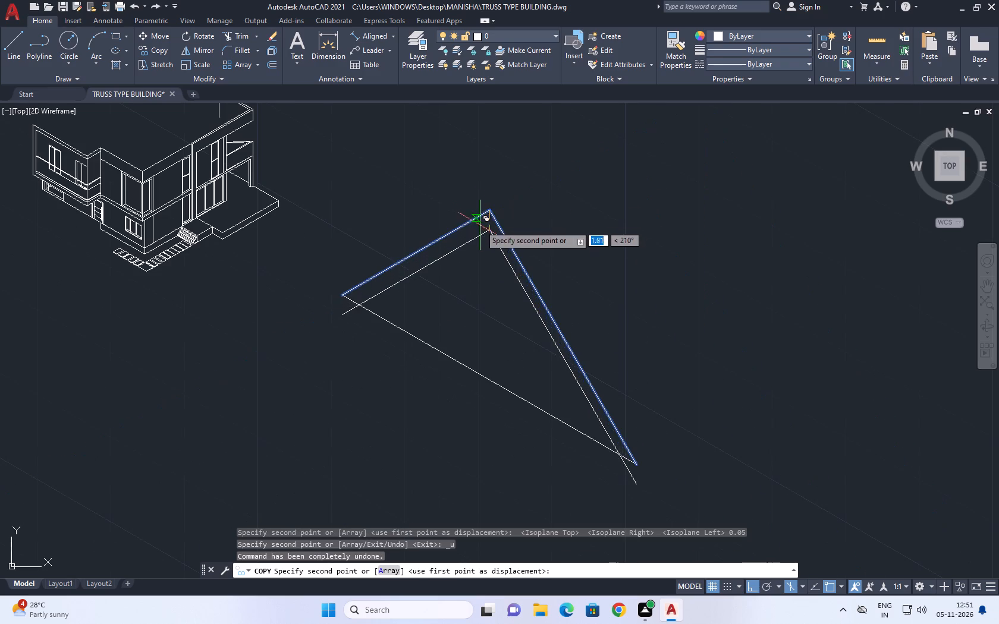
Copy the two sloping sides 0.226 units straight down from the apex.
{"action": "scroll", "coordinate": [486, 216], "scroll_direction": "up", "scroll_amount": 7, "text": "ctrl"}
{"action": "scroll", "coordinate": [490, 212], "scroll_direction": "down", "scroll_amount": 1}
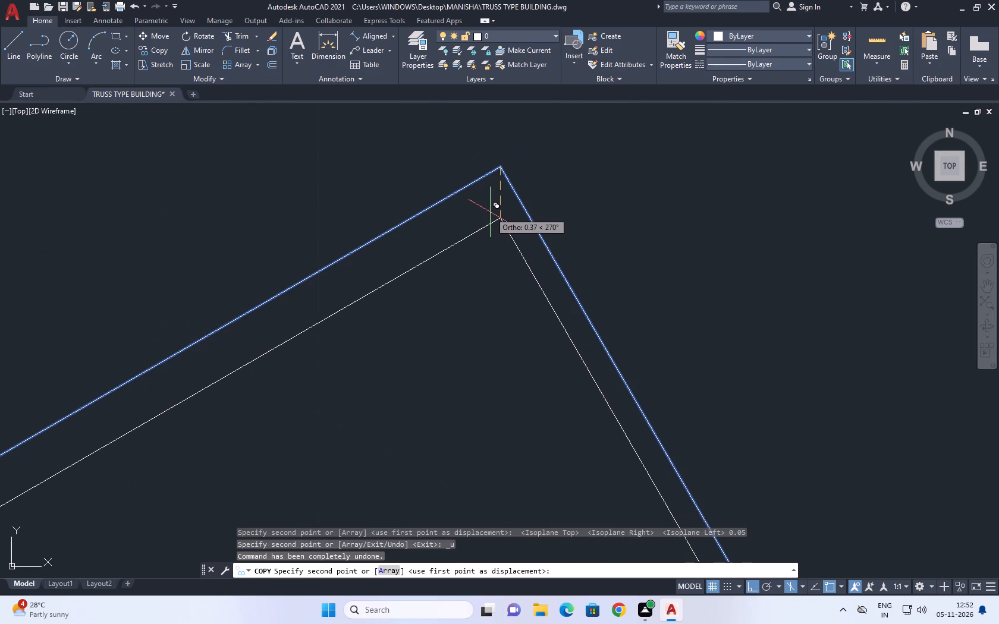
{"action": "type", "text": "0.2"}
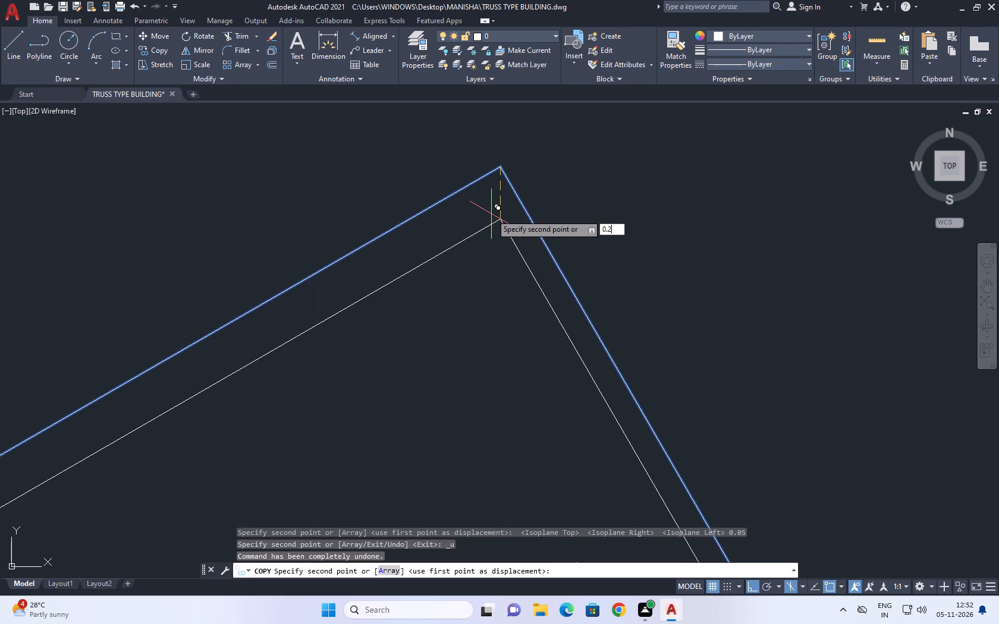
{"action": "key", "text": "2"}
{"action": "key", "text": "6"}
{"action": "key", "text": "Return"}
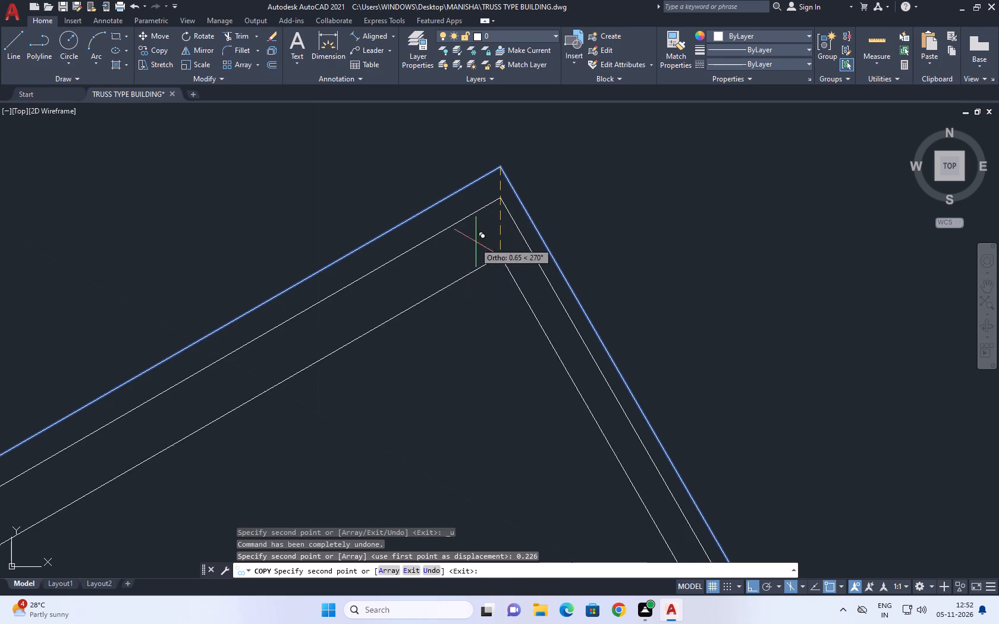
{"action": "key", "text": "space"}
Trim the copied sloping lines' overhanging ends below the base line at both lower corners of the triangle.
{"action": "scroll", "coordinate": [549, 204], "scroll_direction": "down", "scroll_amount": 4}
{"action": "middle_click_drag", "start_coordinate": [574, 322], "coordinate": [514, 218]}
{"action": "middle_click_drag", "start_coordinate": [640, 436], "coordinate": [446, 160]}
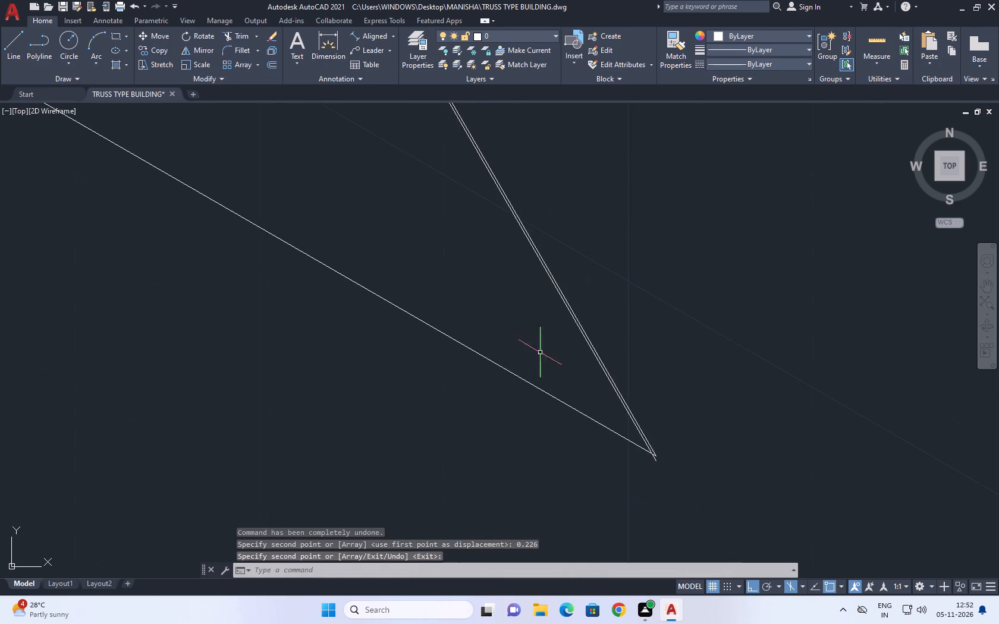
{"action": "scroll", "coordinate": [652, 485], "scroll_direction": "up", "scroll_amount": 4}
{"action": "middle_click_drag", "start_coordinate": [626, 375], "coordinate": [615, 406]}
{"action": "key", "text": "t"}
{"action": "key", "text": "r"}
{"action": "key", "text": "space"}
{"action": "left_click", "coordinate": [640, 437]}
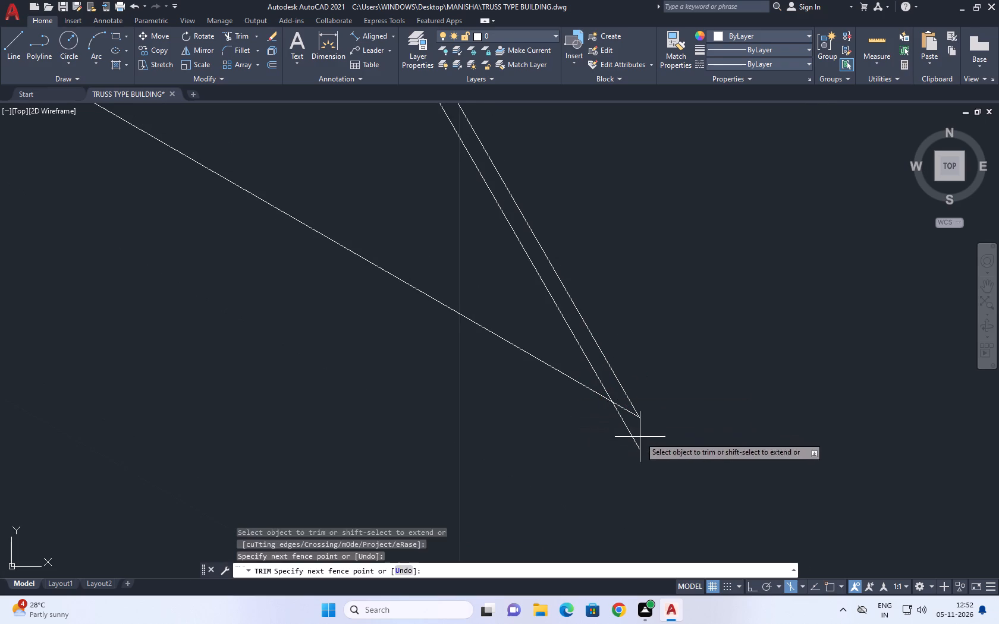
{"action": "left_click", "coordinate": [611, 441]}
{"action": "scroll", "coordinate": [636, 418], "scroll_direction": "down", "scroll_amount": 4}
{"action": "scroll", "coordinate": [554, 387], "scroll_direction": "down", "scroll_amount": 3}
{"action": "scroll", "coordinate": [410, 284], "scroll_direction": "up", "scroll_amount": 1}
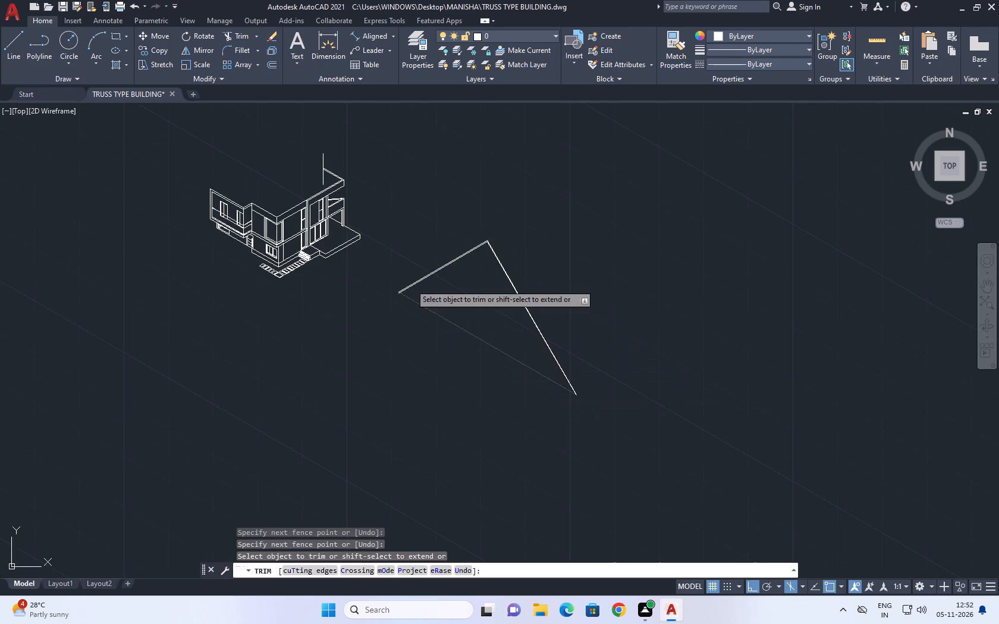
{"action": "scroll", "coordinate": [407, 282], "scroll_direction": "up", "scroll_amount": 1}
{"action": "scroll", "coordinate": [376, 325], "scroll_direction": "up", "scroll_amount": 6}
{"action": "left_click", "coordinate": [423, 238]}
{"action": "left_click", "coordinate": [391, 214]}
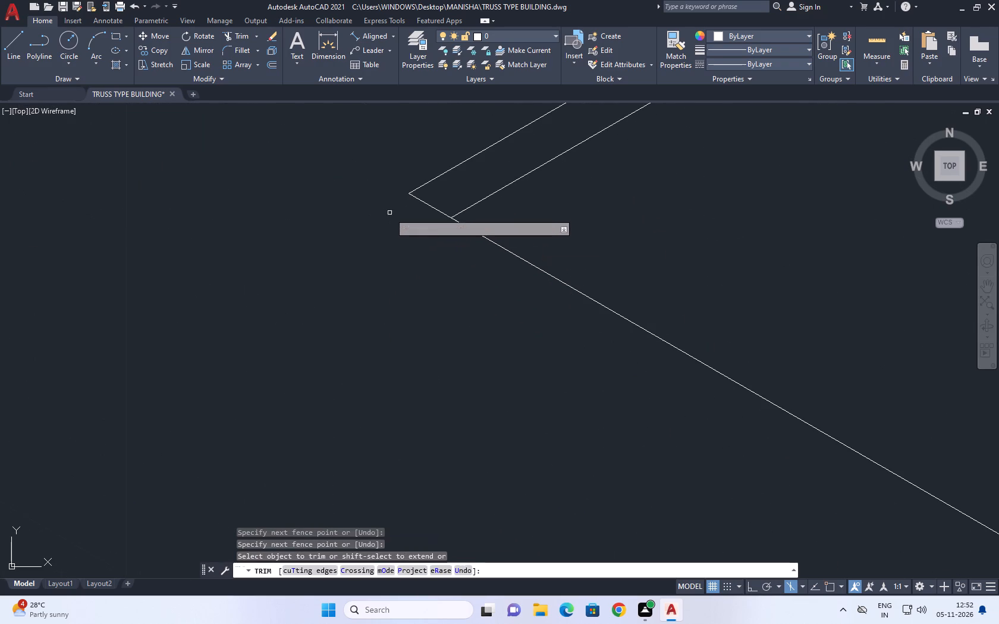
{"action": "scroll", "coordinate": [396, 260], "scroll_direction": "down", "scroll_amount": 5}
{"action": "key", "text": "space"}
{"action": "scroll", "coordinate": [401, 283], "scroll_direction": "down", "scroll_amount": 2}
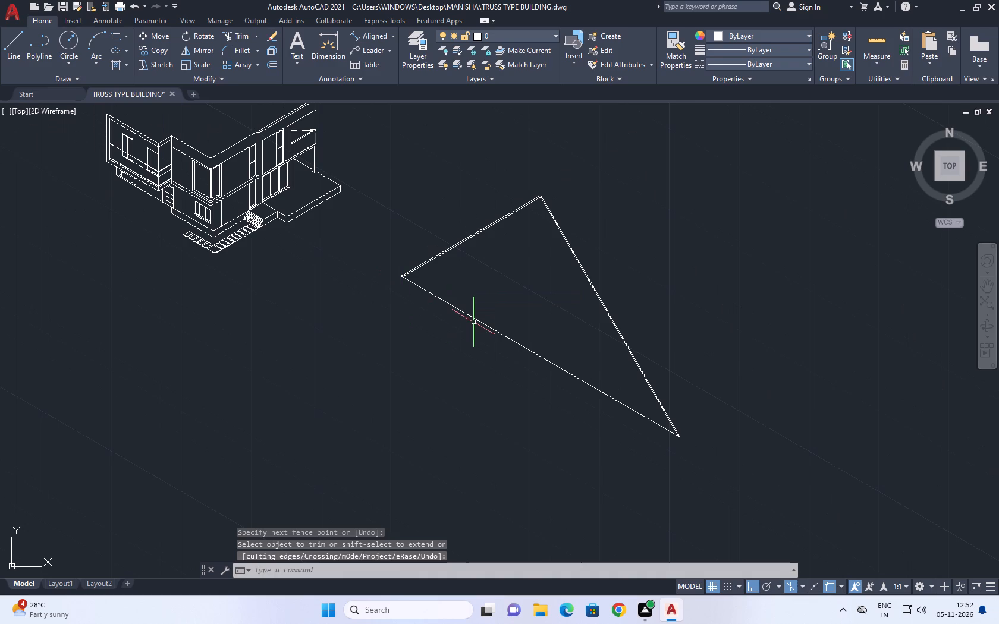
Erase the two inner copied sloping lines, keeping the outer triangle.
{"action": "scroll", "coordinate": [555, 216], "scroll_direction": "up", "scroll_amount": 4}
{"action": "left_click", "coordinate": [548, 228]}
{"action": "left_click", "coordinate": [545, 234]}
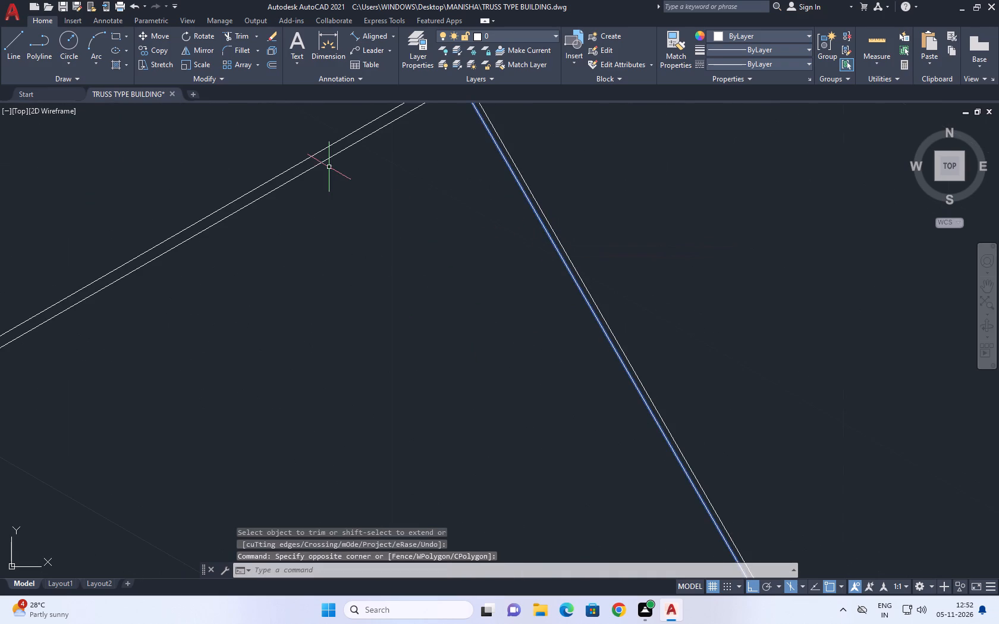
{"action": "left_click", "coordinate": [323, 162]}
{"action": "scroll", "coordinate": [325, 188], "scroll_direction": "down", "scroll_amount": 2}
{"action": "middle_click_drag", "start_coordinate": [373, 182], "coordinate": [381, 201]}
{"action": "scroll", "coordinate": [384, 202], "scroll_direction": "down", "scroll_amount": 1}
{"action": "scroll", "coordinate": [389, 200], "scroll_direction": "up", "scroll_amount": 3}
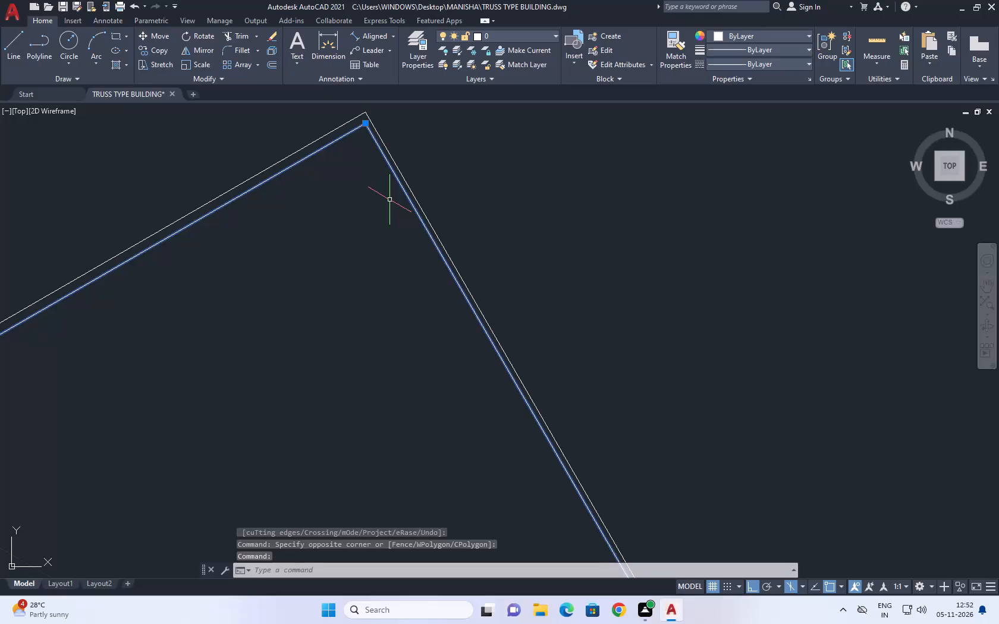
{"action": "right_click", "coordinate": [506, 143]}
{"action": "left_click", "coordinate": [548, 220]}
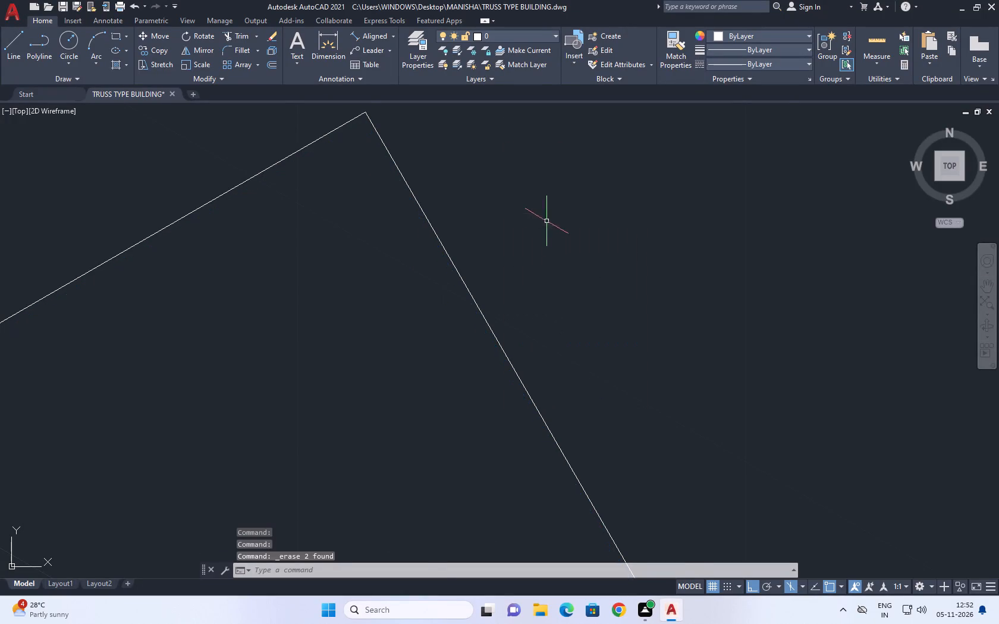
Copy the two sloping sides 1 unit straight down from the apex.
{"action": "scroll", "coordinate": [528, 226], "scroll_direction": "down", "scroll_amount": 3}
{"action": "left_click_drag", "start_coordinate": [548, 264], "coordinate": [533, 257]}
{"action": "left_click_drag", "start_coordinate": [437, 202], "coordinate": [426, 200]}
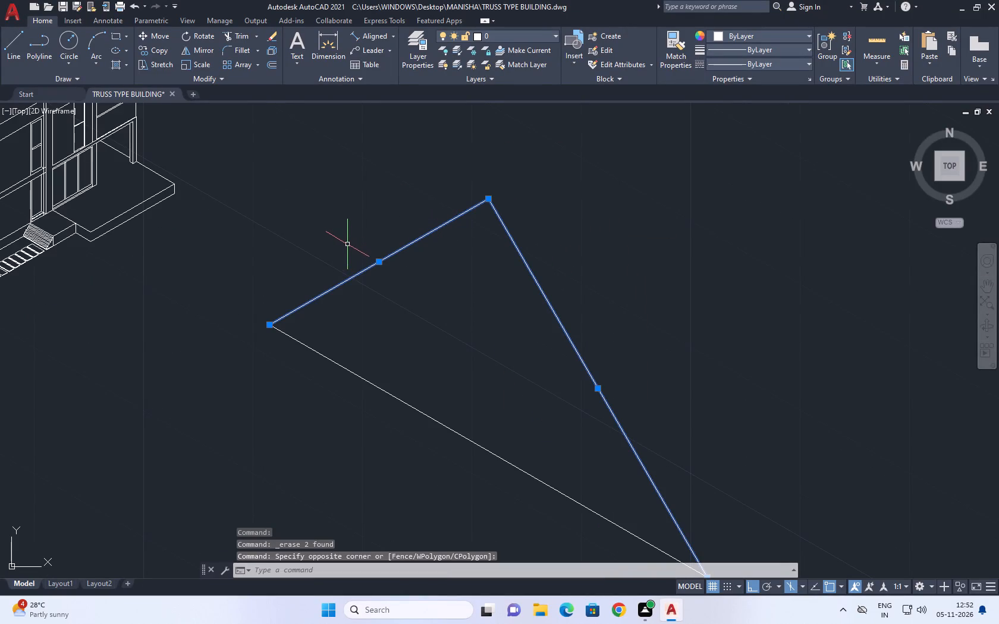
{"action": "key", "text": "c"}
{"action": "key", "text": "o"}
{"action": "key", "text": "space"}
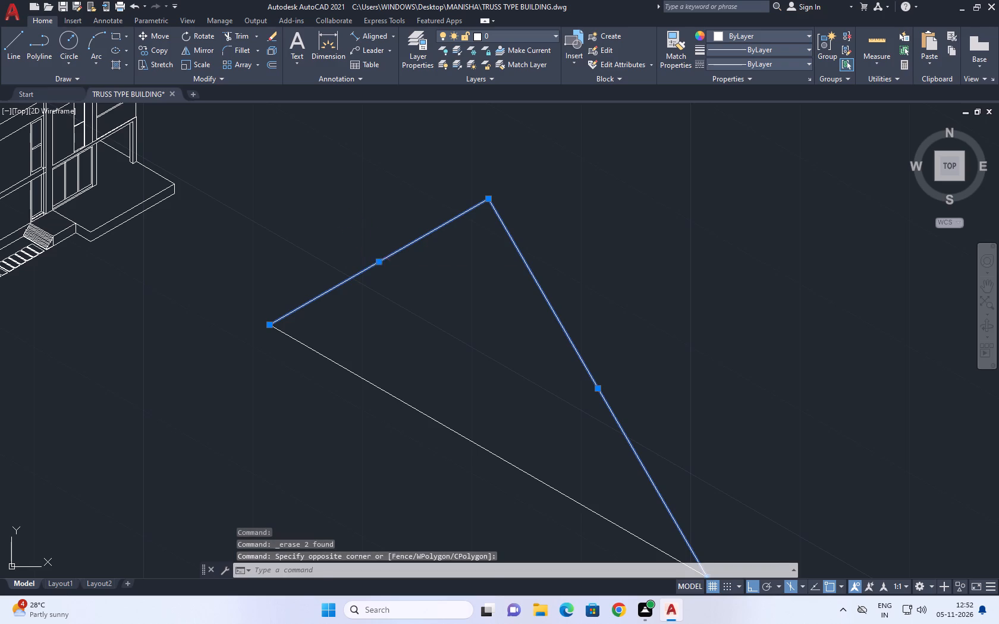
{"action": "left_click", "coordinate": [489, 197]}
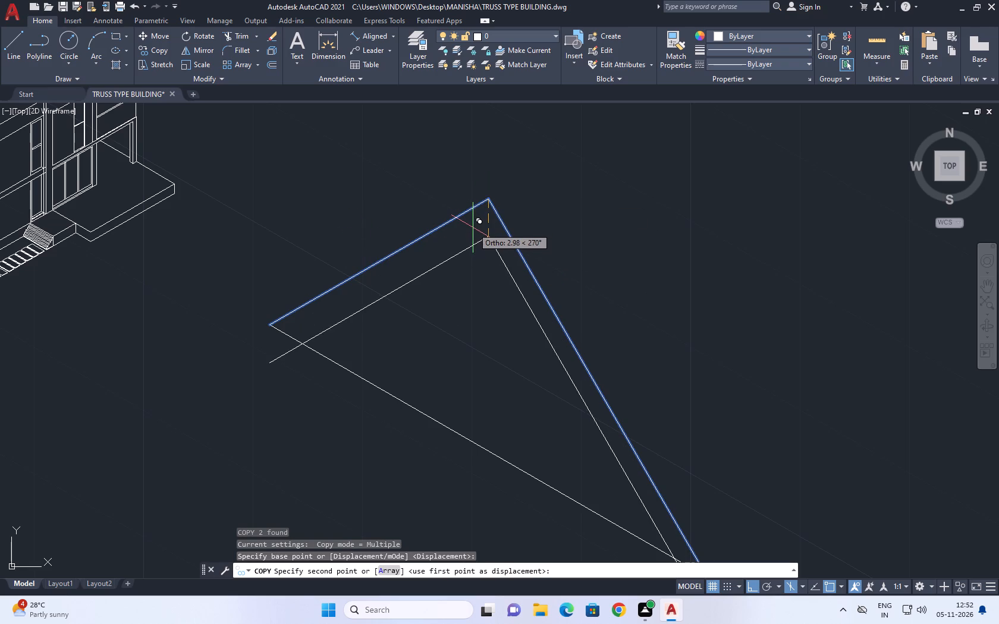
{"action": "key", "text": "1"}
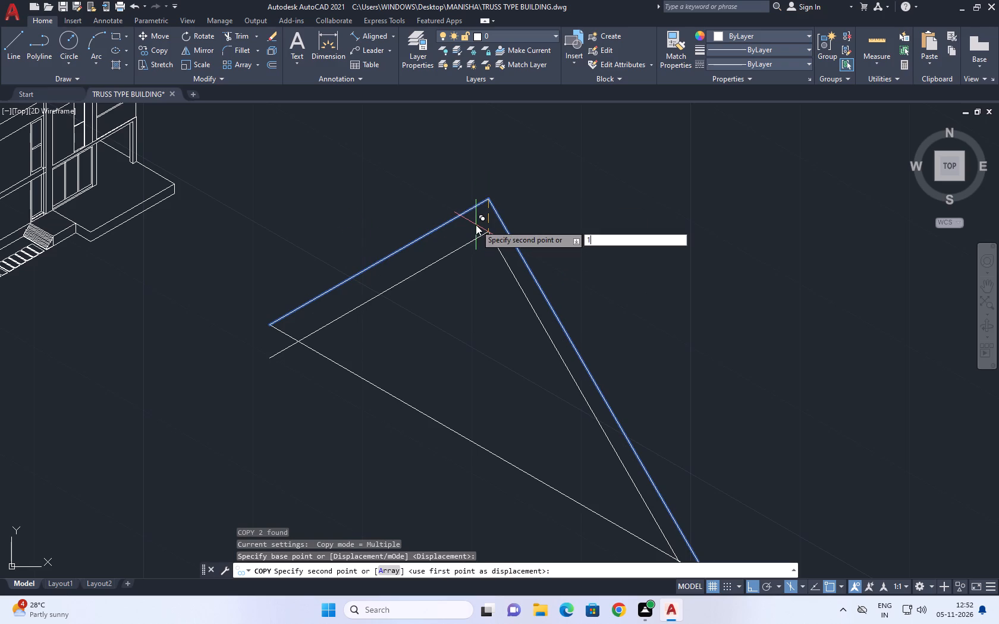
{"action": "key", "text": "Return"}
{"action": "key", "text": "Escape"}
Draw a short vertical line down from the triangle's lower-right corner to the end of the inner sloping line.
{"action": "middle_click_drag", "start_coordinate": [471, 234], "coordinate": [461, 229]}
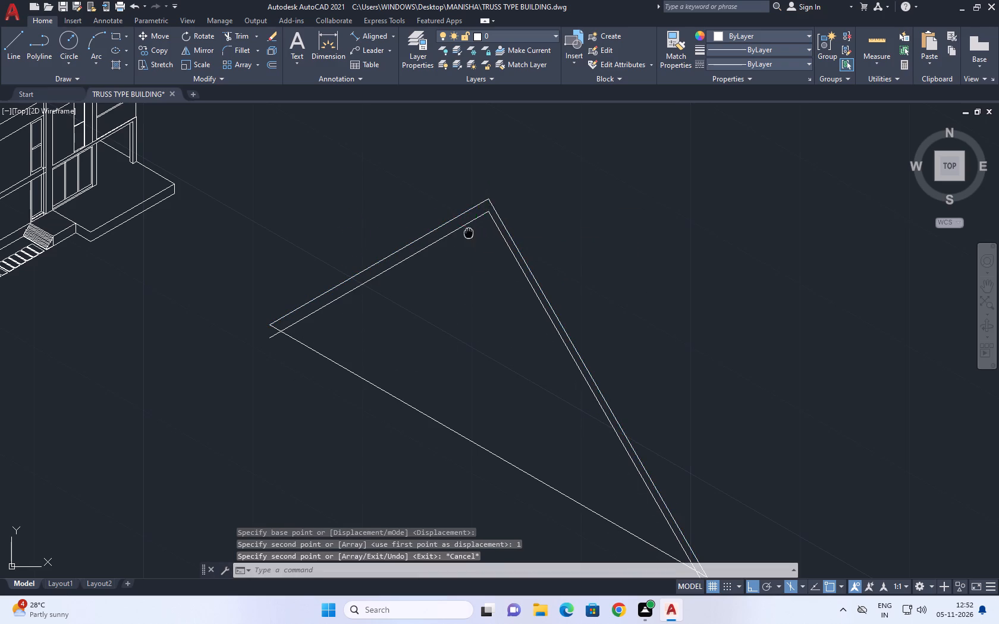
{"action": "middle_click_drag", "start_coordinate": [461, 229], "coordinate": [453, 173]}
{"action": "middle_click_drag", "start_coordinate": [598, 371], "coordinate": [545, 298]}
{"action": "key", "text": "l"}
{"action": "key", "text": "space"}
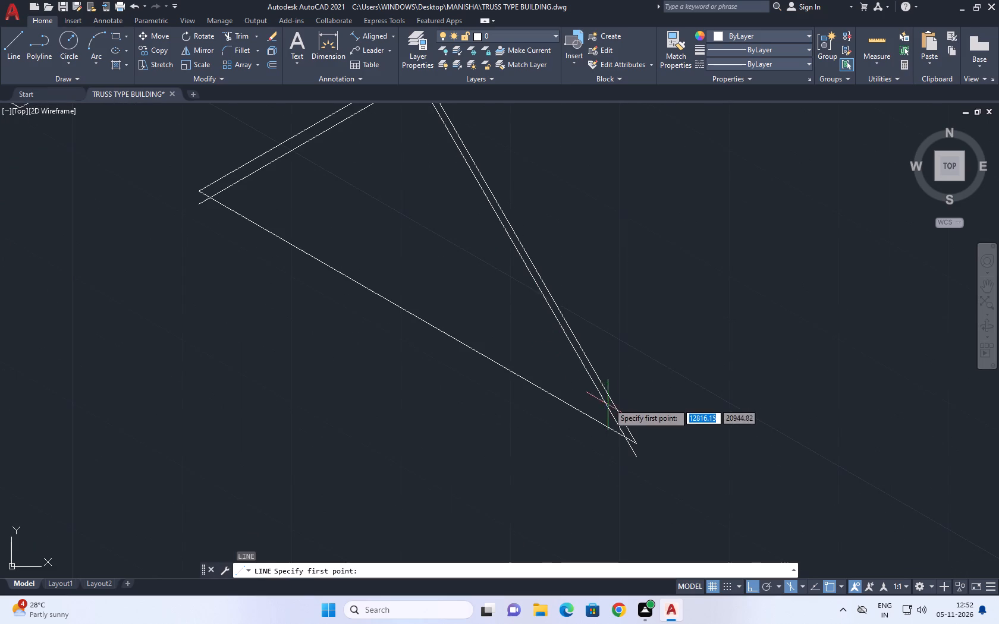
{"action": "middle_click_drag", "start_coordinate": [611, 398], "coordinate": [565, 283]}
{"action": "scroll", "coordinate": [586, 331], "scroll_direction": "up", "scroll_amount": 1}
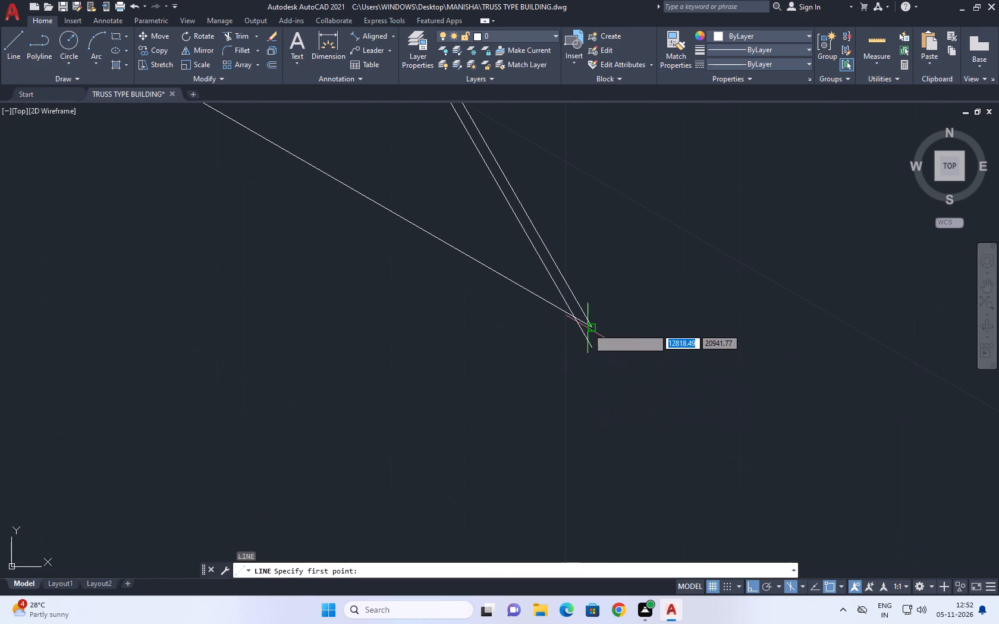
{"action": "left_click", "coordinate": [590, 325]}
{"action": "left_click", "coordinate": [591, 352]}
{"action": "key", "text": "space"}
{"action": "scroll", "coordinate": [643, 313], "scroll_direction": "down", "scroll_amount": 4}
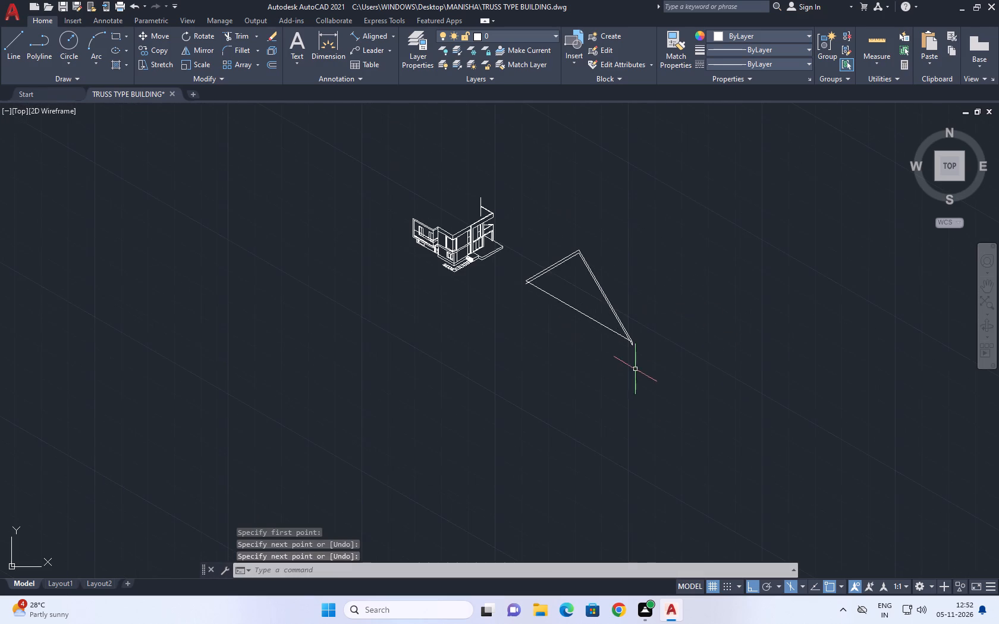
Draw a short vertical line down from the triangle's left corner, running past the end of the inner sloping line.
{"action": "key", "text": "space"}
{"action": "scroll", "coordinate": [547, 280], "scroll_direction": "up", "scroll_amount": 3}
{"action": "scroll", "coordinate": [436, 287], "scroll_direction": "up", "scroll_amount": 2}
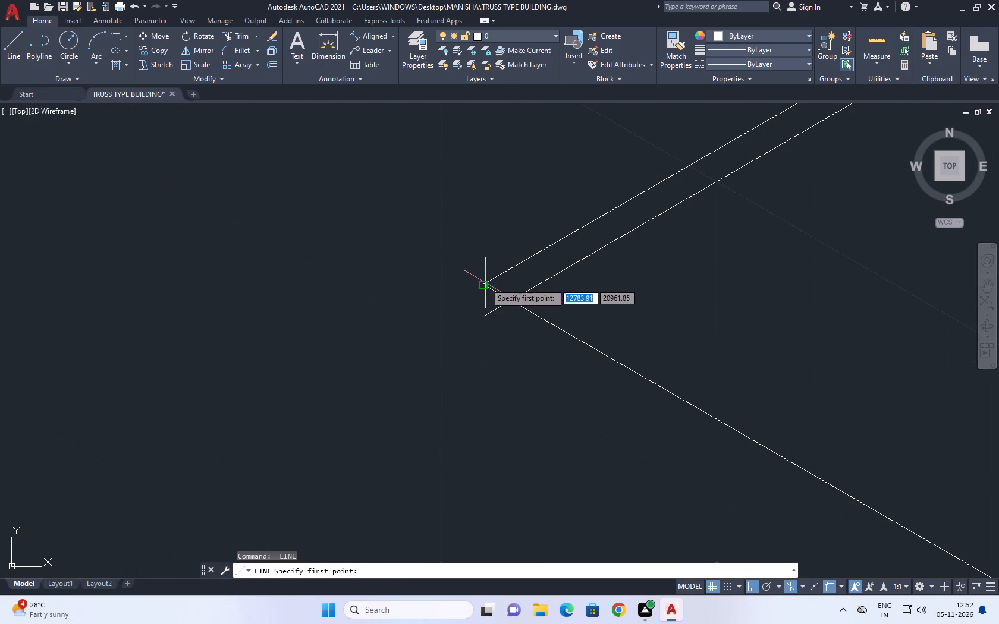
{"action": "left_click", "coordinate": [485, 283]}
{"action": "left_click", "coordinate": [472, 332]}
{"action": "key", "text": "space"}
{"action": "scroll", "coordinate": [476, 258], "scroll_direction": "down", "scroll_amount": 1}
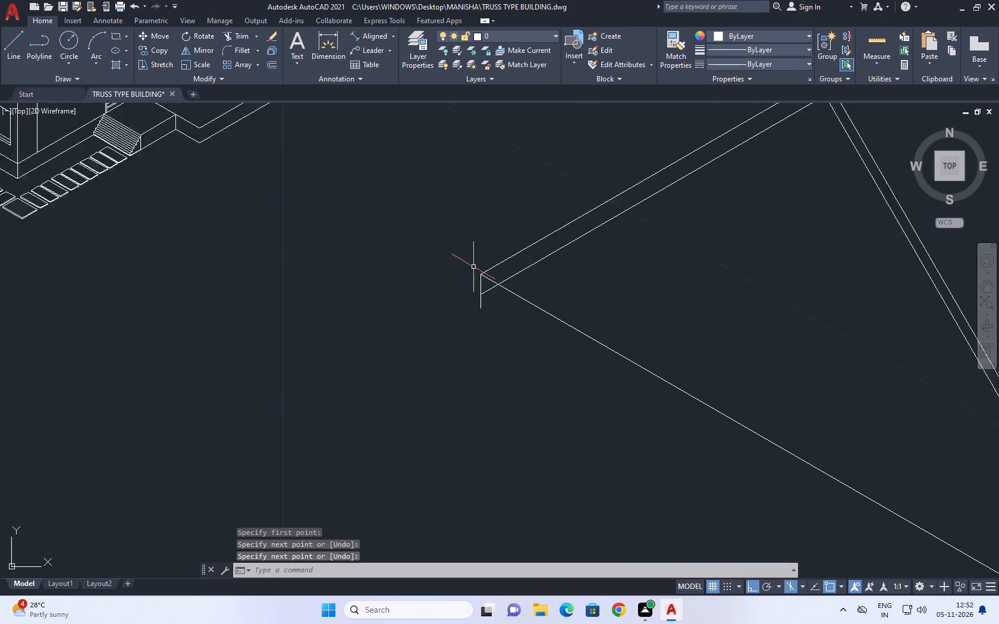
{"action": "scroll", "coordinate": [473, 267], "scroll_direction": "down", "scroll_amount": 1}
{"action": "middle_click_drag", "start_coordinate": [548, 263], "coordinate": [534, 292]}
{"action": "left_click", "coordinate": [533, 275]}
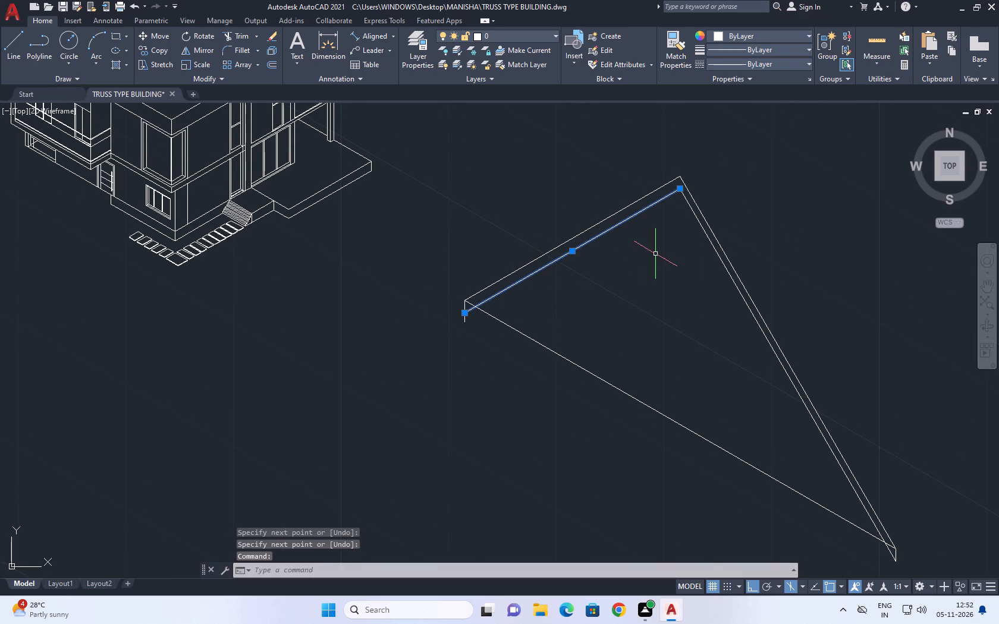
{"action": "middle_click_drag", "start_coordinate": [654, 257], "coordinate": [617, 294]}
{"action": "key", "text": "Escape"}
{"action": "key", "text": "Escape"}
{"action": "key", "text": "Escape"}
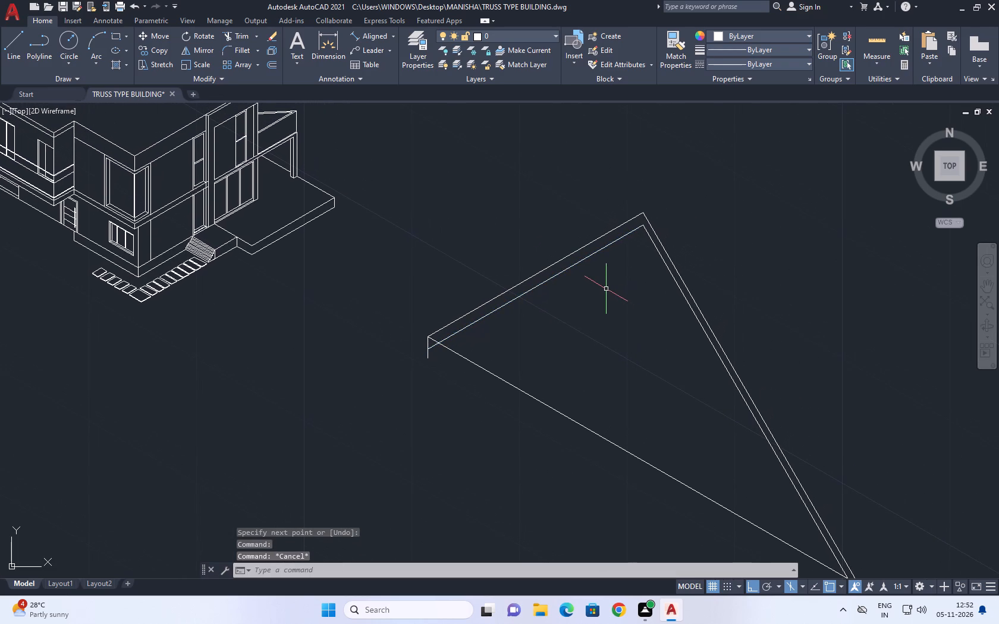
Trim the left corner's vertical line where it overhangs below the inner sloping line.
{"action": "type", "text": "TR"}
{"action": "key", "text": "space"}
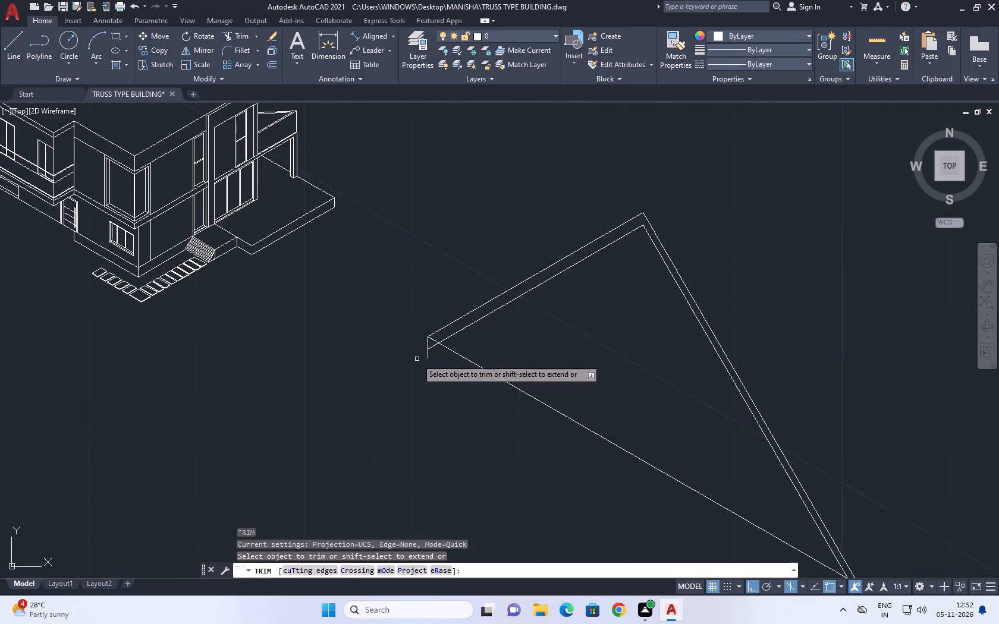
{"action": "scroll", "coordinate": [417, 357], "scroll_direction": "up", "scroll_amount": 2}
{"action": "left_click", "coordinate": [446, 349]}
{"action": "left_click", "coordinate": [433, 364]}
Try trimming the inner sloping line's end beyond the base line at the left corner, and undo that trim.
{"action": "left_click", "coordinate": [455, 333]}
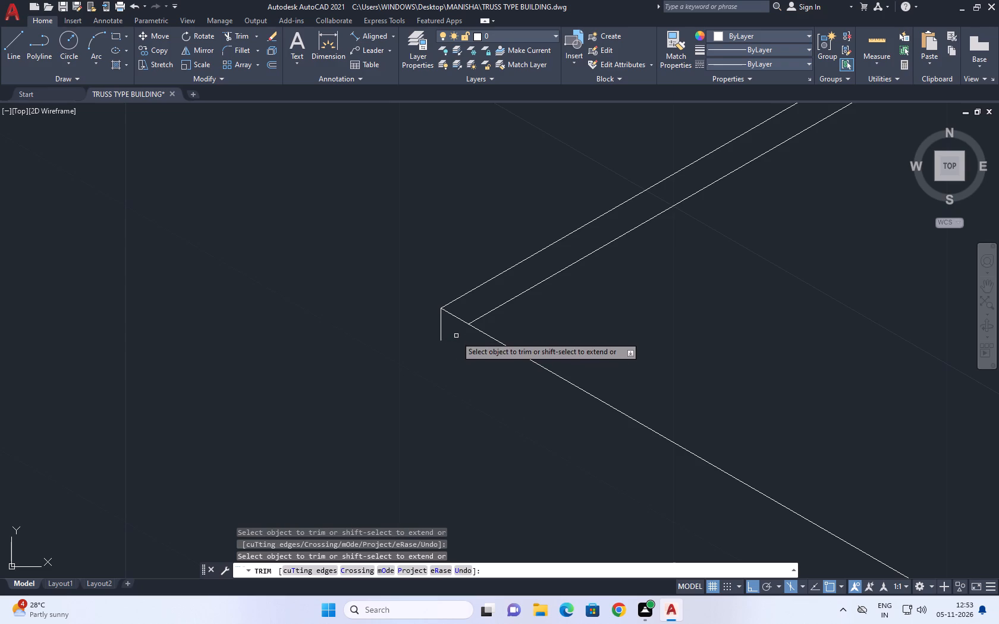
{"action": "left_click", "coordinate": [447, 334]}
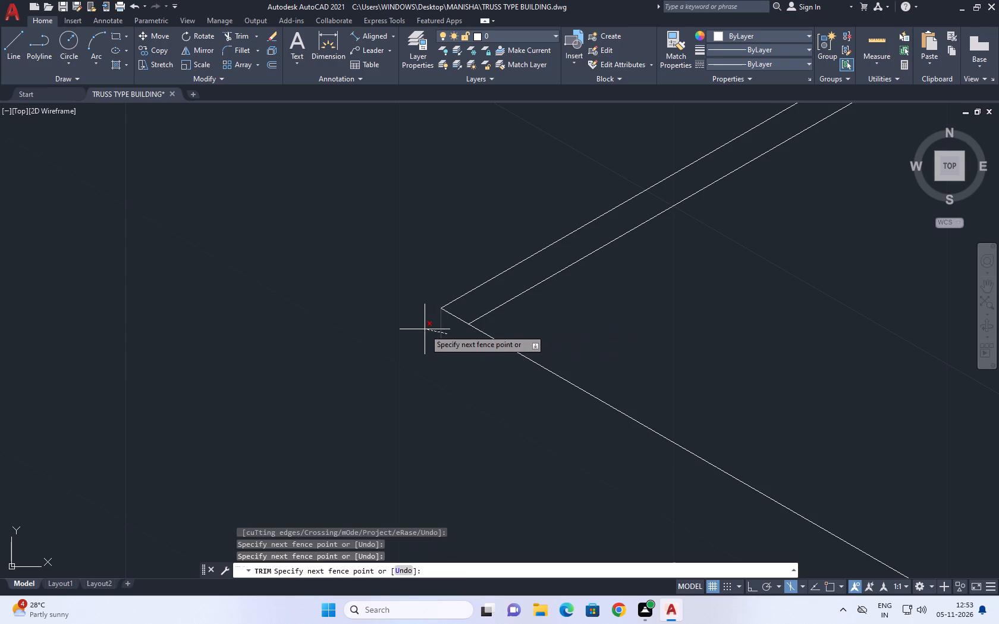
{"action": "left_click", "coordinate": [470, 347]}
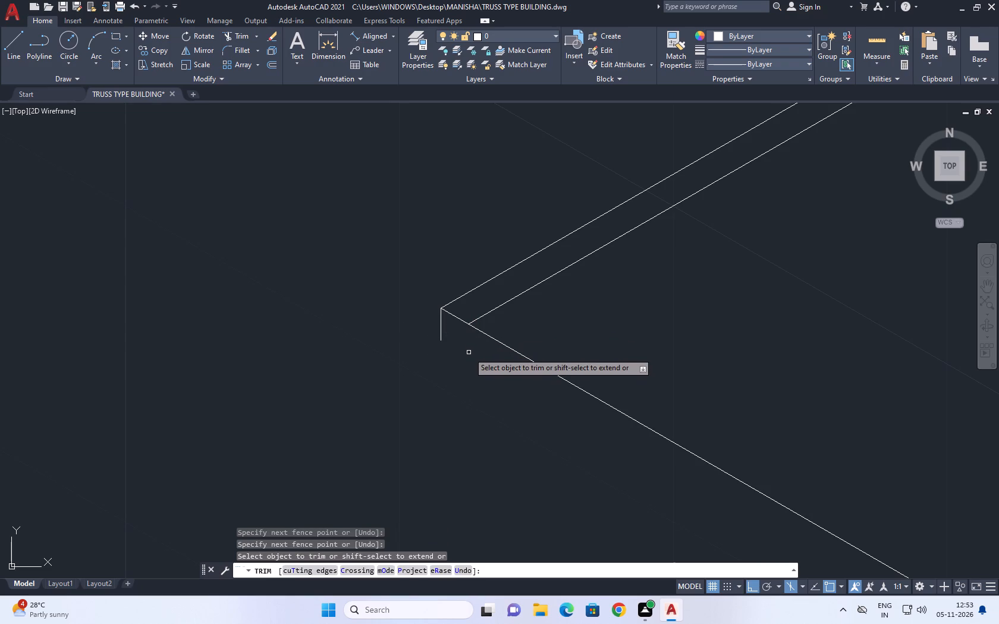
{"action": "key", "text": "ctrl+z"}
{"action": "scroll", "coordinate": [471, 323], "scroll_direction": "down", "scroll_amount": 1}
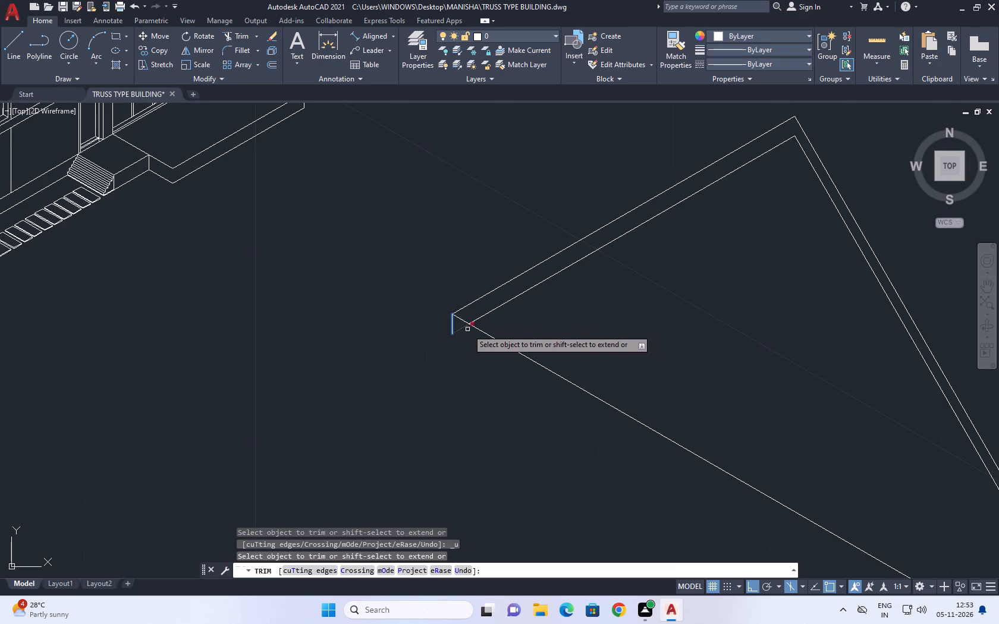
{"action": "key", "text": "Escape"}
Trim the base line's end pieces between the outer and inner sloping lines at both lower corners.
{"action": "scroll", "coordinate": [460, 329], "scroll_direction": "down", "scroll_amount": 1}
{"action": "key", "text": "space"}
{"action": "scroll", "coordinate": [455, 330], "scroll_direction": "up", "scroll_amount": 1}
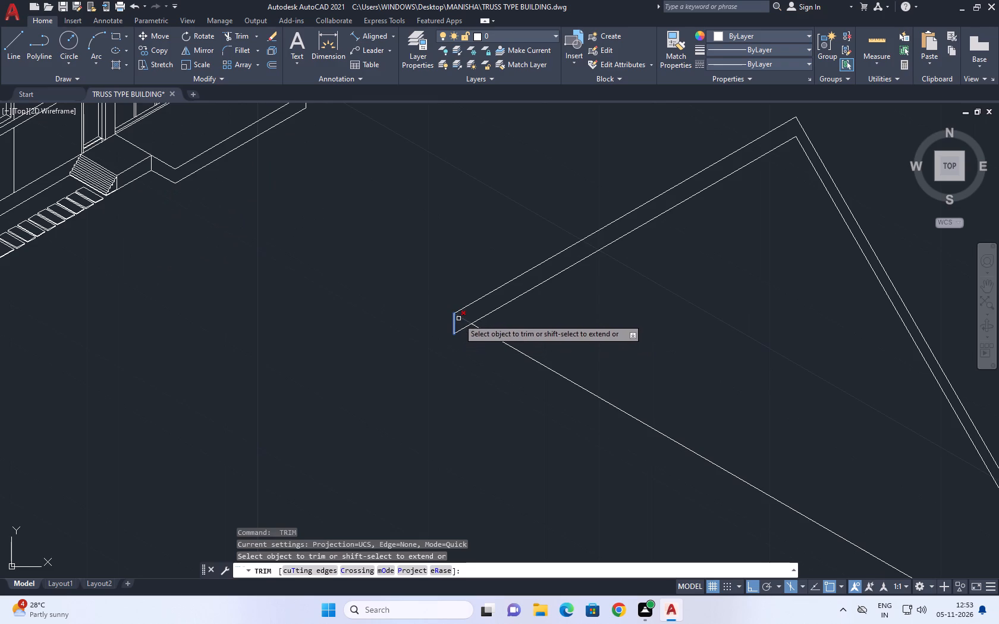
{"action": "left_click", "coordinate": [461, 319]}
{"action": "scroll", "coordinate": [422, 322], "scroll_direction": "down", "scroll_amount": 2}
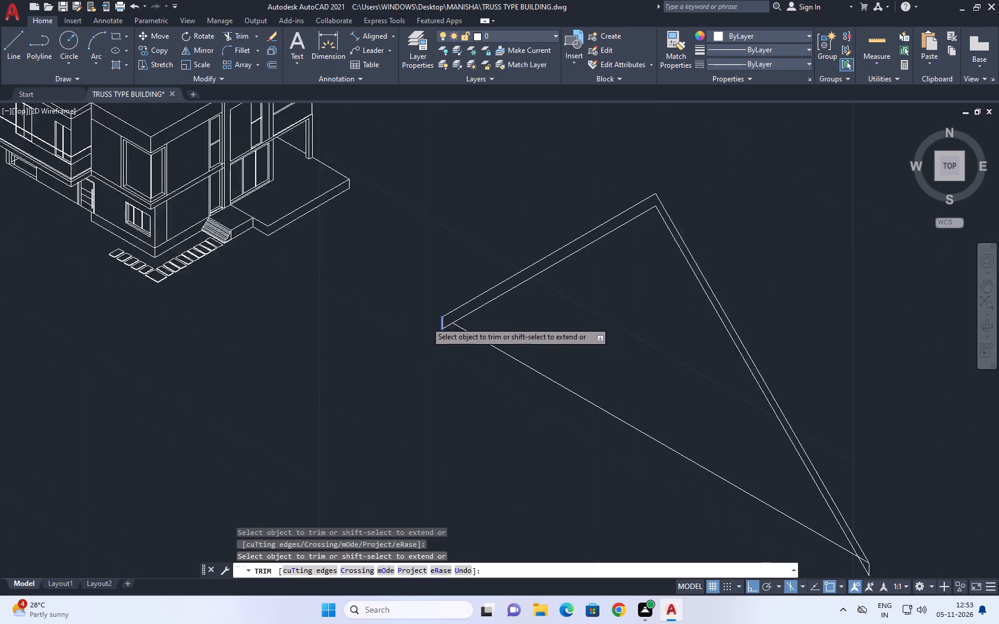
{"action": "middle_click_drag", "start_coordinate": [624, 369], "coordinate": [579, 325]}
{"action": "scroll", "coordinate": [658, 433], "scroll_direction": "up", "scroll_amount": 4}
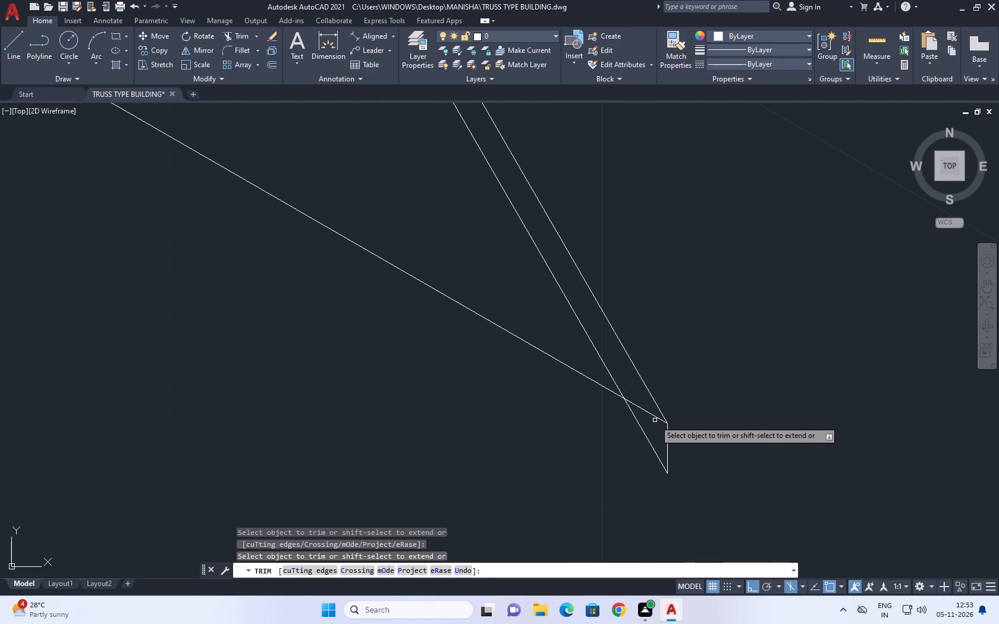
{"action": "left_click", "coordinate": [654, 419]}
{"action": "scroll", "coordinate": [649, 408], "scroll_direction": "down", "scroll_amount": 3}
{"action": "key", "text": "Escape"}
{"action": "middle_click", "coordinate": [604, 408]}
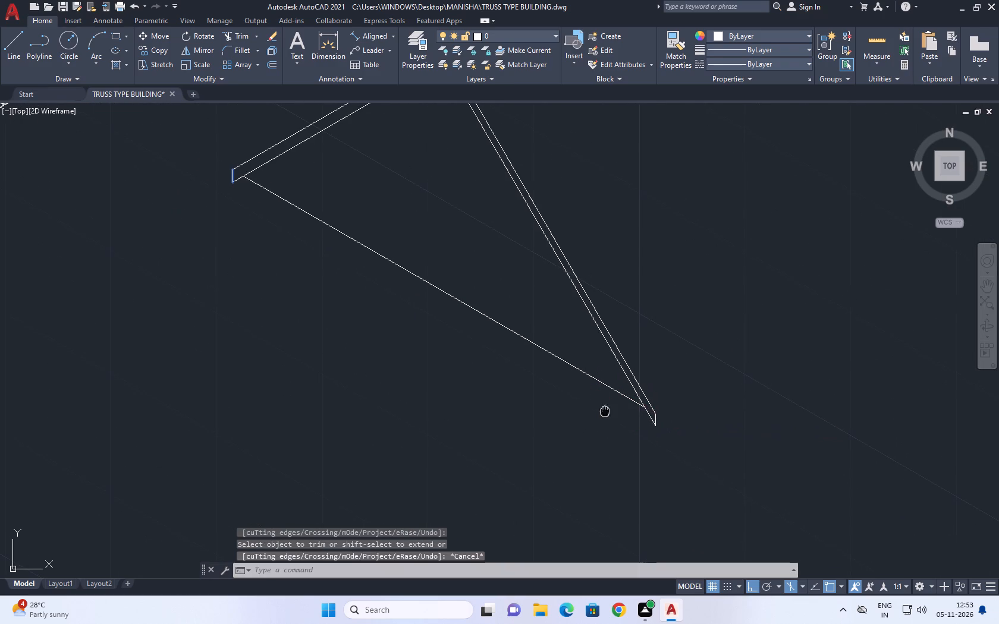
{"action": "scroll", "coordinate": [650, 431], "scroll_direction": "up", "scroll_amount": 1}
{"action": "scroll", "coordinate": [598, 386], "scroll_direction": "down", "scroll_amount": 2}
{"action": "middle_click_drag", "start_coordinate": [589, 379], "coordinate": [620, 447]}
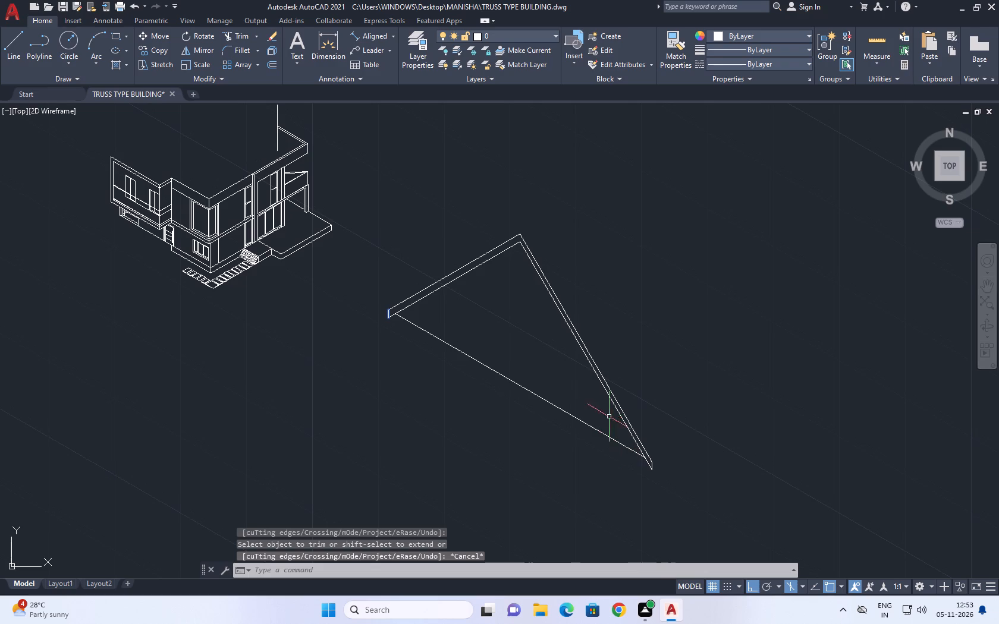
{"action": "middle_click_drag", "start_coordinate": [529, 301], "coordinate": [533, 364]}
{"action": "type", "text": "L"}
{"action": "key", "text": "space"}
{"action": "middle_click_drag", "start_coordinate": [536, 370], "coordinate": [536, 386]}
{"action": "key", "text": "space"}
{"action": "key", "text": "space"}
Draw a vertical line from the inner apex up past the outer apex of the triangle.
{"action": "scroll", "coordinate": [527, 324], "scroll_direction": "up", "scroll_amount": 3}
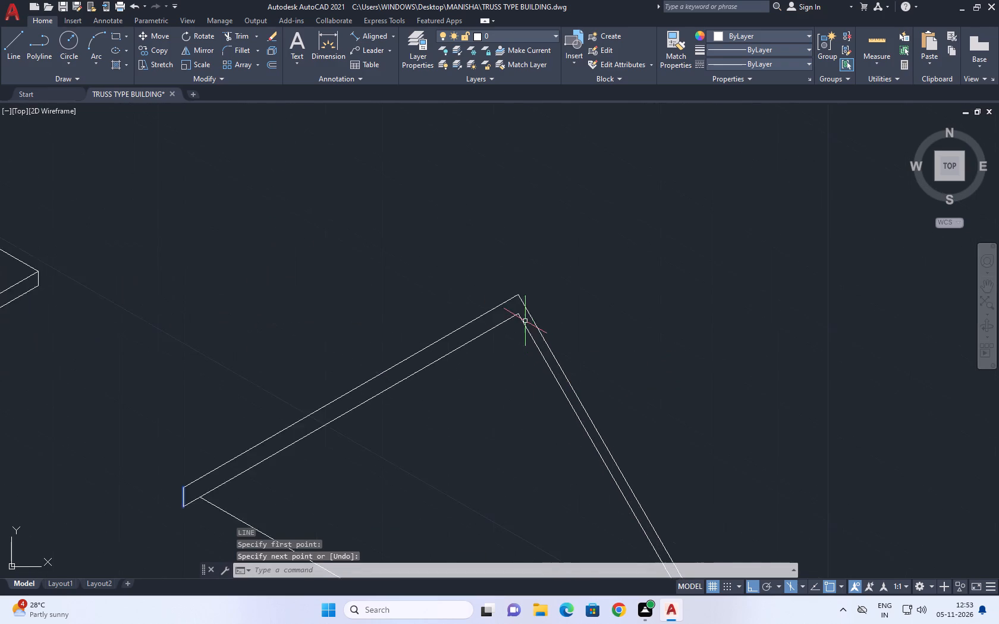
{"action": "middle_click_drag", "start_coordinate": [514, 313], "coordinate": [516, 349]}
{"action": "key", "text": "l"}
{"action": "key", "text": "space"}
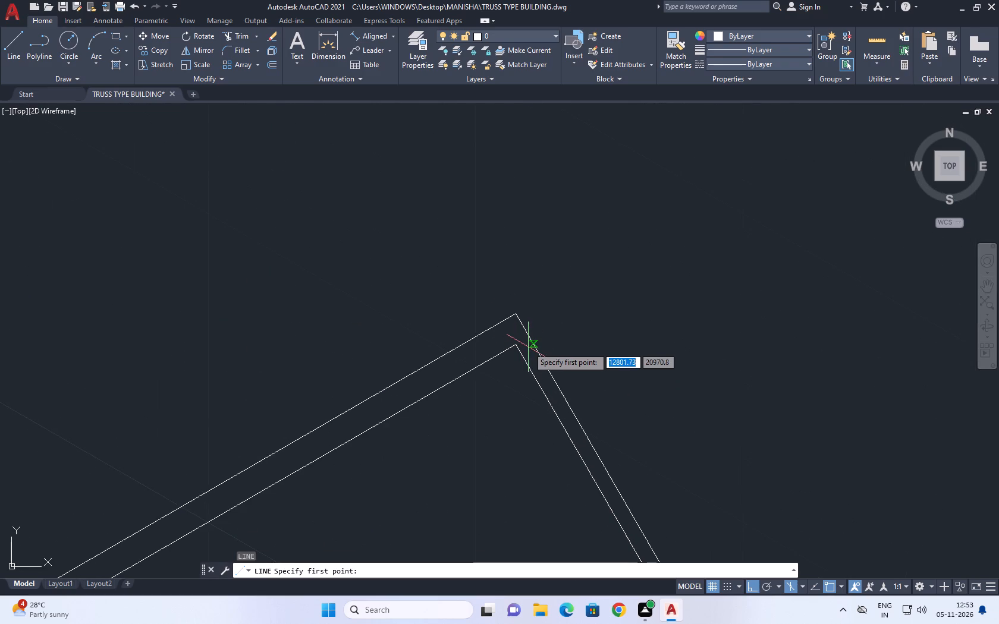
{"action": "left_click", "coordinate": [519, 343]}
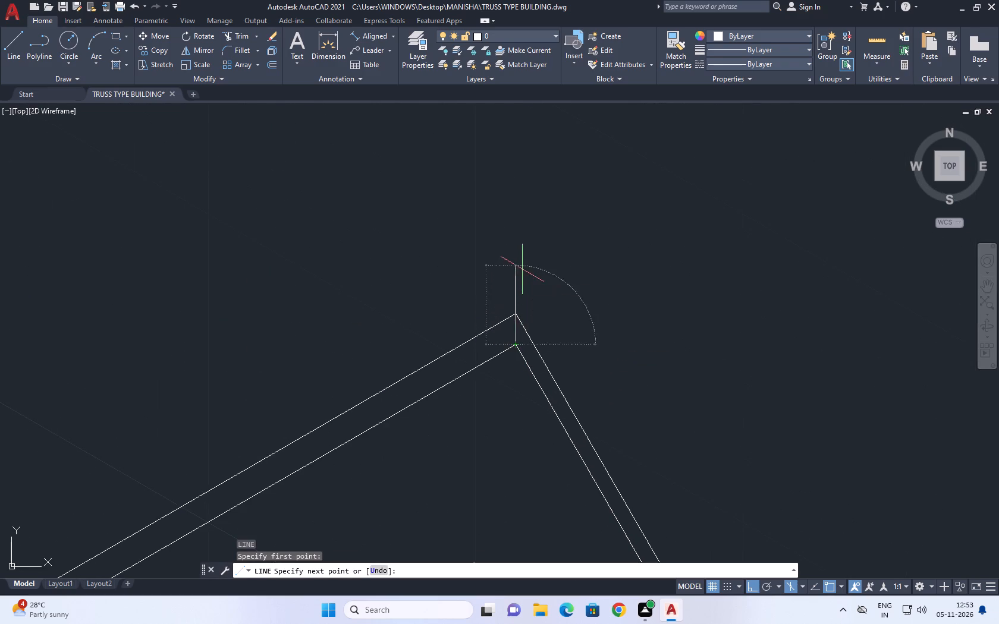
{"action": "left_click", "coordinate": [522, 269]}
{"action": "key", "text": "space"}
Trim the vertical ridge line's overhang above the outer apex.
{"action": "type", "text": "TR"}
{"action": "key", "text": "space"}
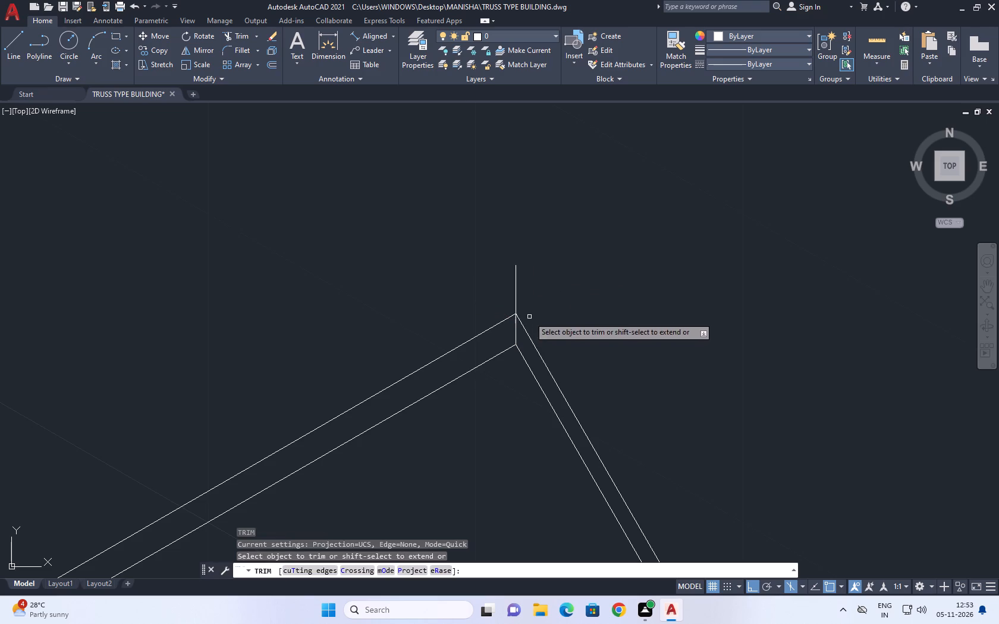
{"action": "left_click", "coordinate": [566, 295]}
{"action": "left_click_drag", "start_coordinate": [472, 278], "coordinate": [433, 282]}
{"action": "scroll", "coordinate": [579, 281], "scroll_direction": "down", "scroll_amount": 4}
{"action": "key", "text": "space"}
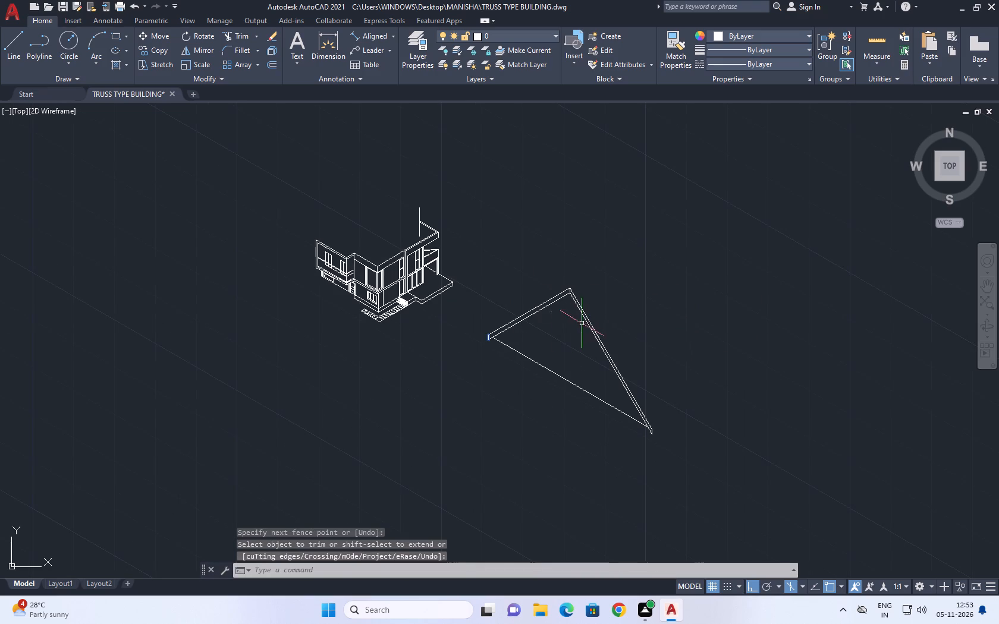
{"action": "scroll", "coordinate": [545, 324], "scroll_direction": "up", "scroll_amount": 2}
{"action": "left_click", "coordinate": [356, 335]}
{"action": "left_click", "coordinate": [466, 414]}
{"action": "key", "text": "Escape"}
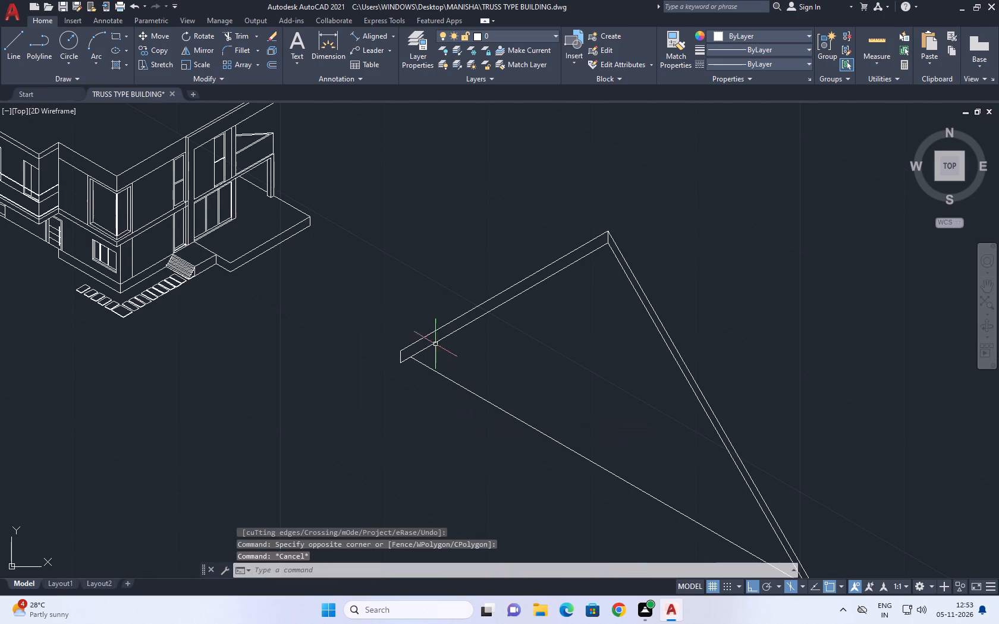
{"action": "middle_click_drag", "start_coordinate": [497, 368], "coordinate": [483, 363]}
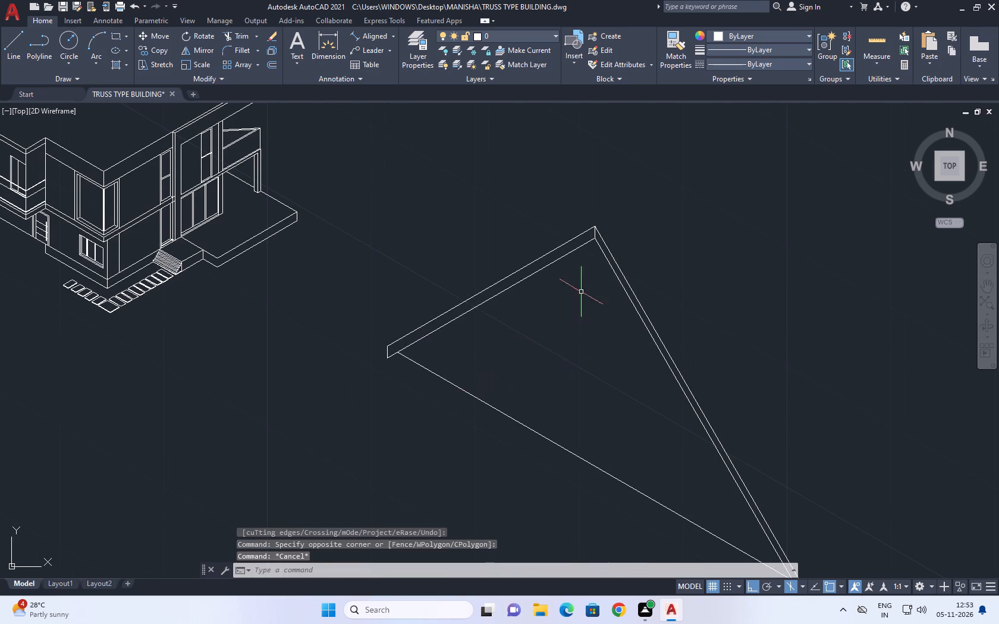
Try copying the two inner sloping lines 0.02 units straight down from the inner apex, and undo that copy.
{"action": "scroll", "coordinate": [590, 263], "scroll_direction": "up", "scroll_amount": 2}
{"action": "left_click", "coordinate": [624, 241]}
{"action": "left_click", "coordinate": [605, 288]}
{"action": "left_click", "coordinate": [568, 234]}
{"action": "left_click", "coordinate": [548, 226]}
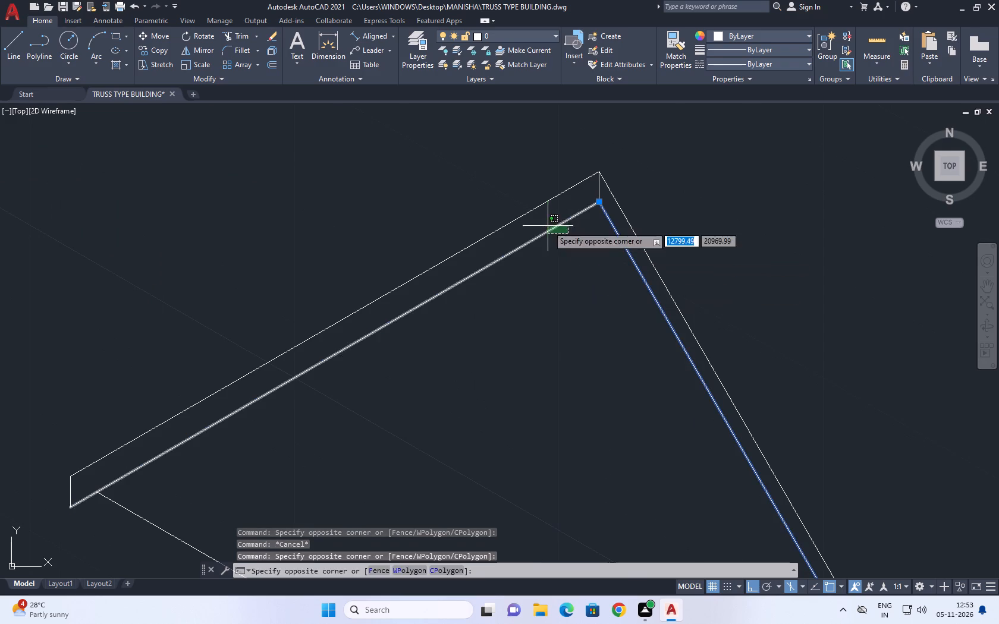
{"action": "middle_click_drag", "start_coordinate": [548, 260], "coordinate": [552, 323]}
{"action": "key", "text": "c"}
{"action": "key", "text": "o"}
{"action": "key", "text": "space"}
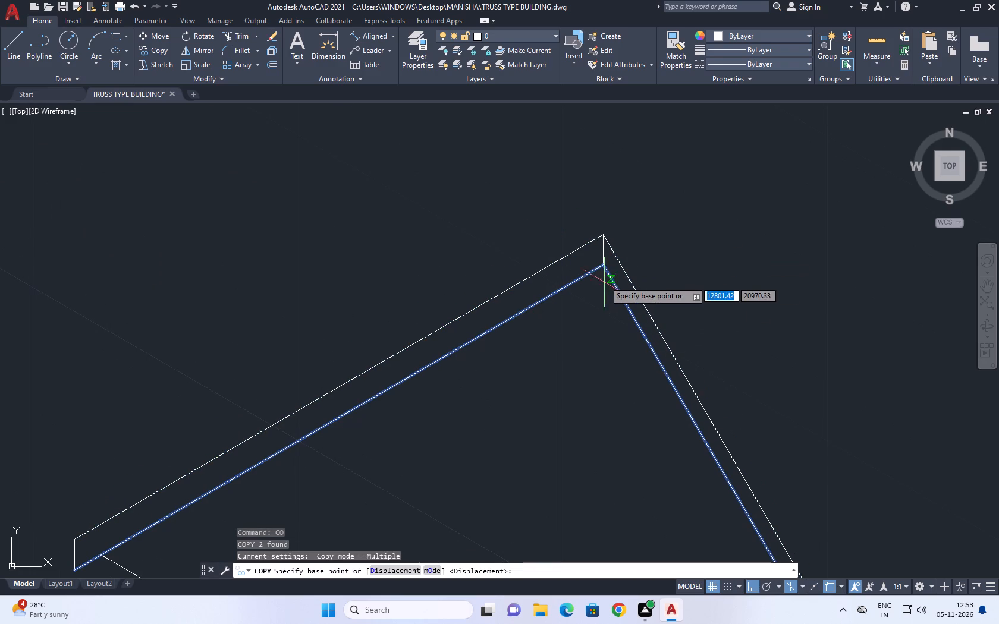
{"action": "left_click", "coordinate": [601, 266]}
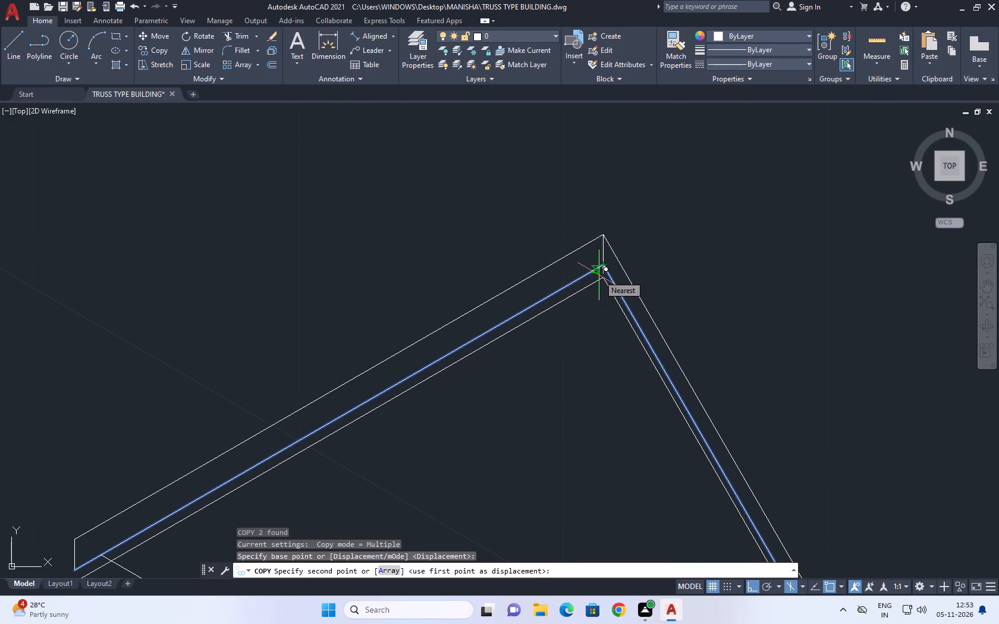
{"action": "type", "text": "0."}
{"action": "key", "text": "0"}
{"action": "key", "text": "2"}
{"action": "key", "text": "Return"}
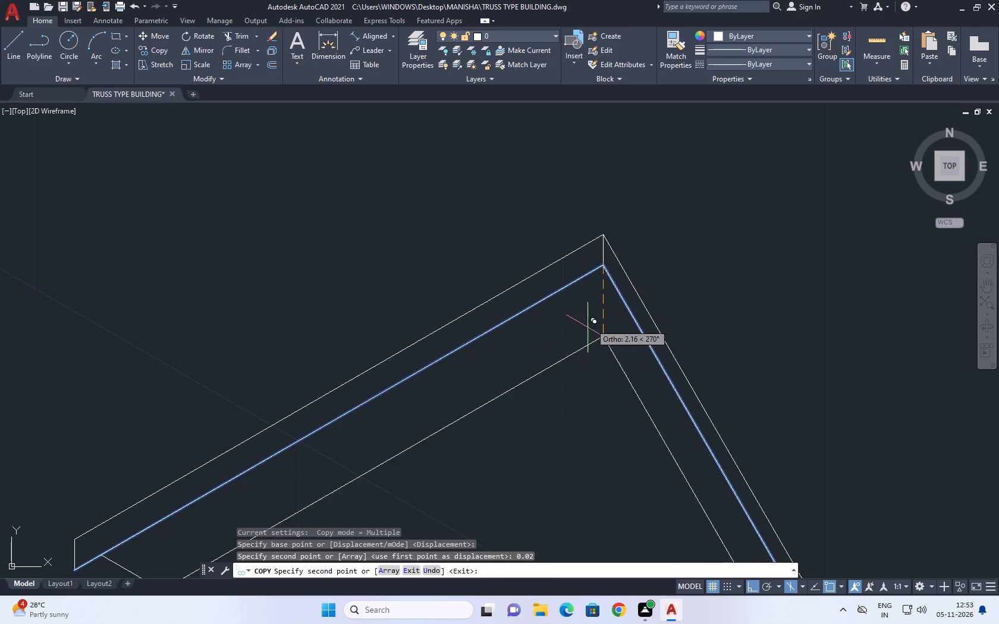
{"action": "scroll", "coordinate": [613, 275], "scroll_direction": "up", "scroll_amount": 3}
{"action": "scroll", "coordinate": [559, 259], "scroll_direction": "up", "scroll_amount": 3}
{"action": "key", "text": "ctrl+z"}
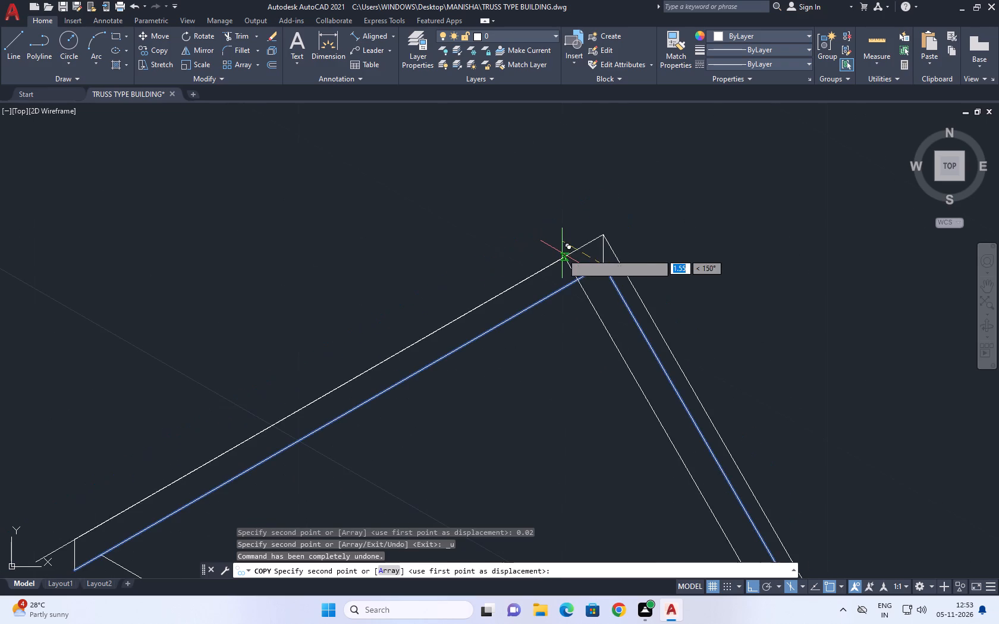
Copy the two selected inner sloping lines about 0.3 units straight down from the inner apex.
{"action": "scroll", "coordinate": [601, 288], "scroll_direction": "up", "scroll_amount": 3}
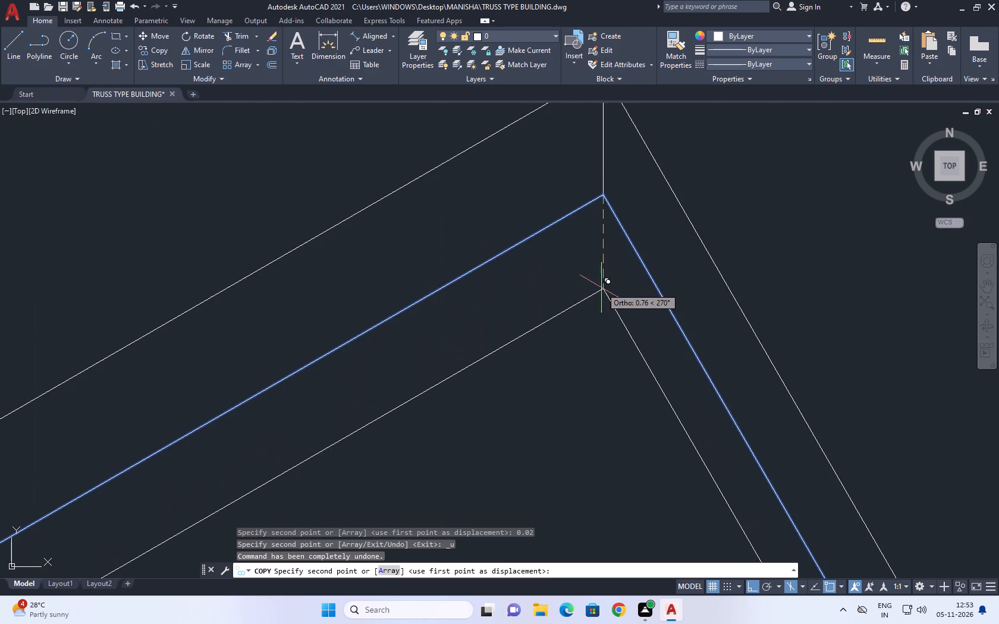
{"action": "left_click", "coordinate": [598, 223]}
{"action": "scroll", "coordinate": [549, 324], "scroll_direction": "down", "scroll_amount": 4}
{"action": "scroll", "coordinate": [637, 371], "scroll_direction": "down", "scroll_amount": 2}
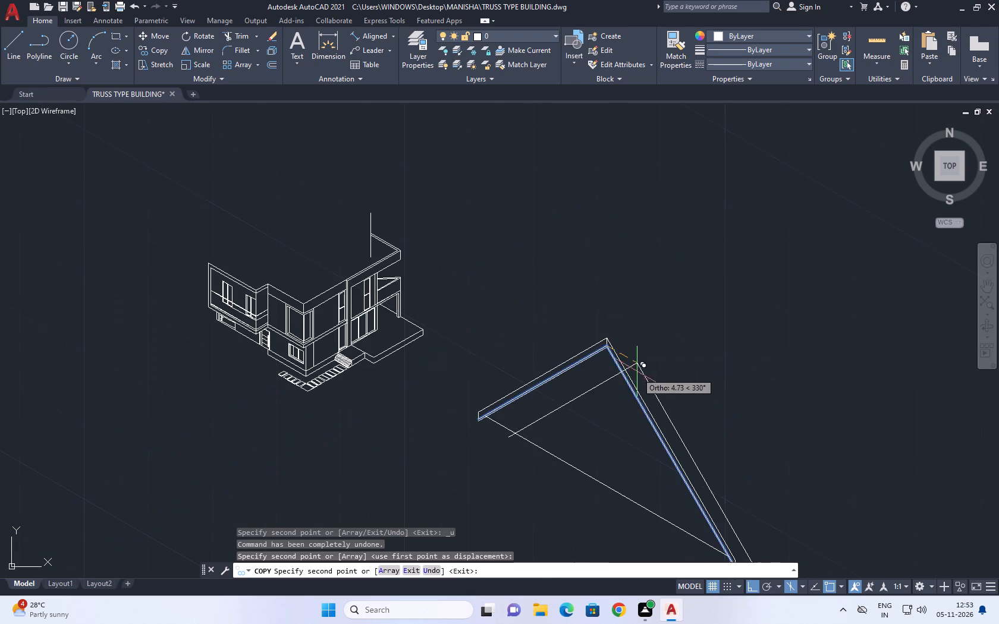
{"action": "key", "text": "space"}
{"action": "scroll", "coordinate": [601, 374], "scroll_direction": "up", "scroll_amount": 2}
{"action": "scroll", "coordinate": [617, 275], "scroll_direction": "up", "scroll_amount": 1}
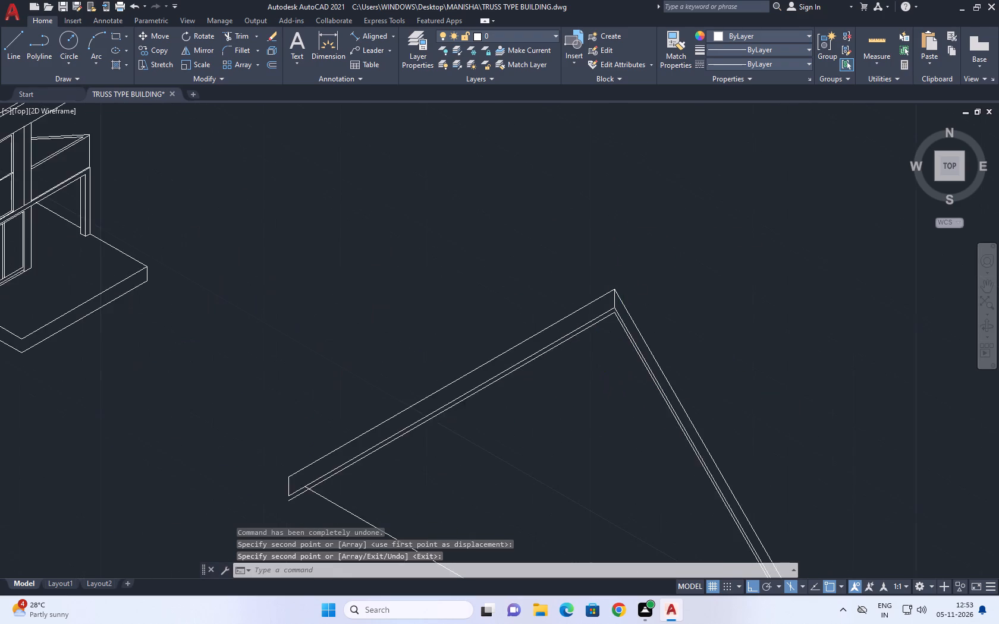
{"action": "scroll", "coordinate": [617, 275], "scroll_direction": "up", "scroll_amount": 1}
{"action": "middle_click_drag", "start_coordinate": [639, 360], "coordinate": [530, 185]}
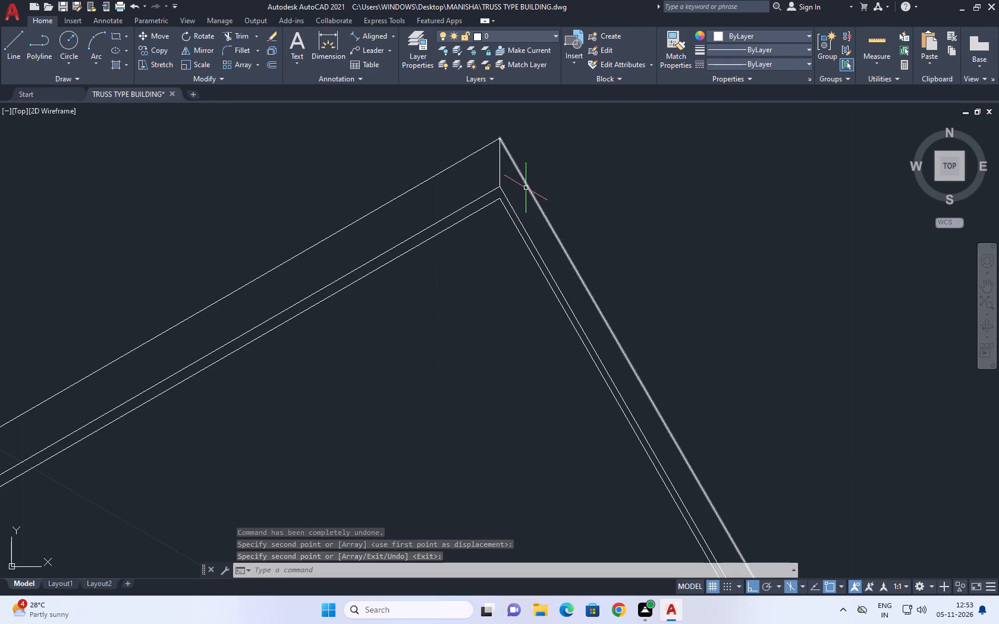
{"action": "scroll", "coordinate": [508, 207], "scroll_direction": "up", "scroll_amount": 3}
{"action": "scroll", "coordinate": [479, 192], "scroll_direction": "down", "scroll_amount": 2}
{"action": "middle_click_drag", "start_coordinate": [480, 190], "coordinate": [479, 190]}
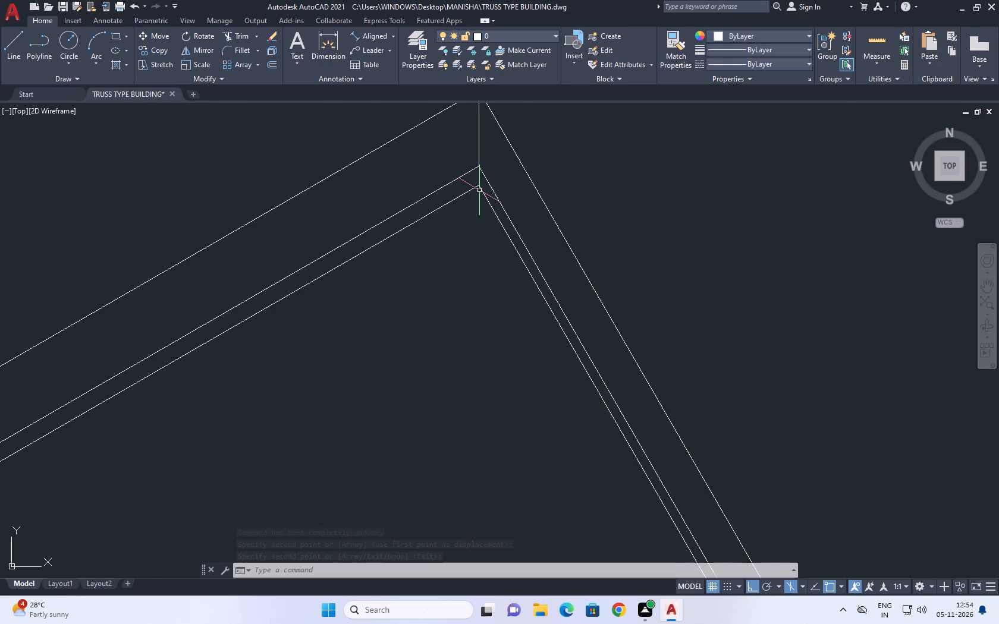
Draw a short vertical line from the inner apex down to the apex of the copied sloping lines.
{"action": "middle_click_drag", "start_coordinate": [479, 190], "coordinate": [484, 222]}
{"action": "key", "text": "l"}
{"action": "key", "text": "space"}
{"action": "left_click", "coordinate": [482, 198]}
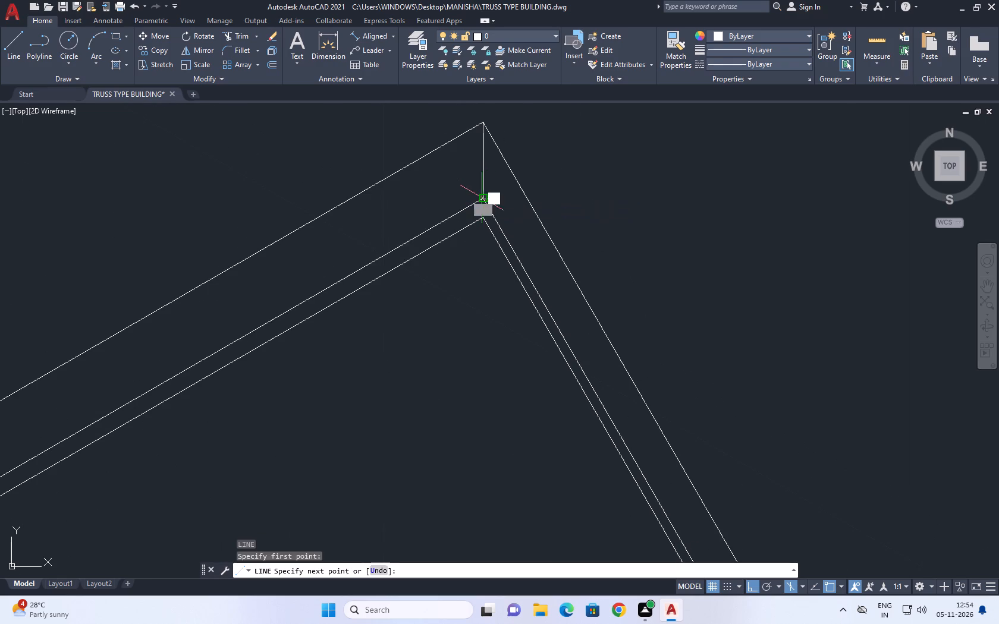
{"action": "left_click", "coordinate": [483, 222]}
{"action": "key", "text": "space"}
Fillet the vertical end line at the long slope's lower end with the copied inner sloping line to close the corner.
{"action": "scroll", "coordinate": [516, 181], "scroll_direction": "down", "scroll_amount": 3}
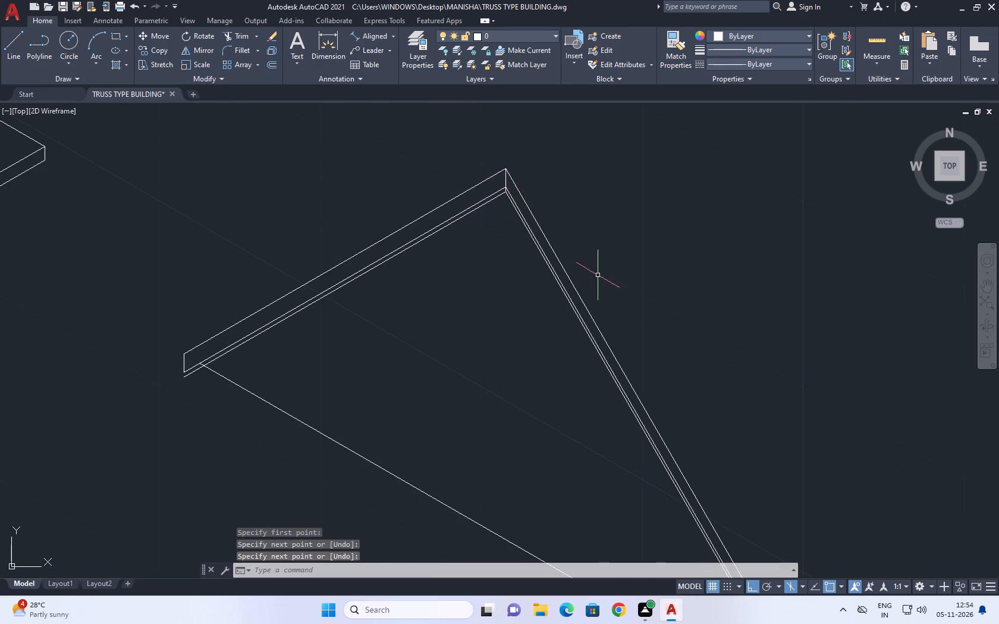
{"action": "middle_click_drag", "start_coordinate": [598, 279], "coordinate": [448, 162]}
{"action": "middle_click_drag", "start_coordinate": [529, 385], "coordinate": [485, 225]}
{"action": "scroll", "coordinate": [635, 429], "scroll_direction": "up", "scroll_amount": 2}
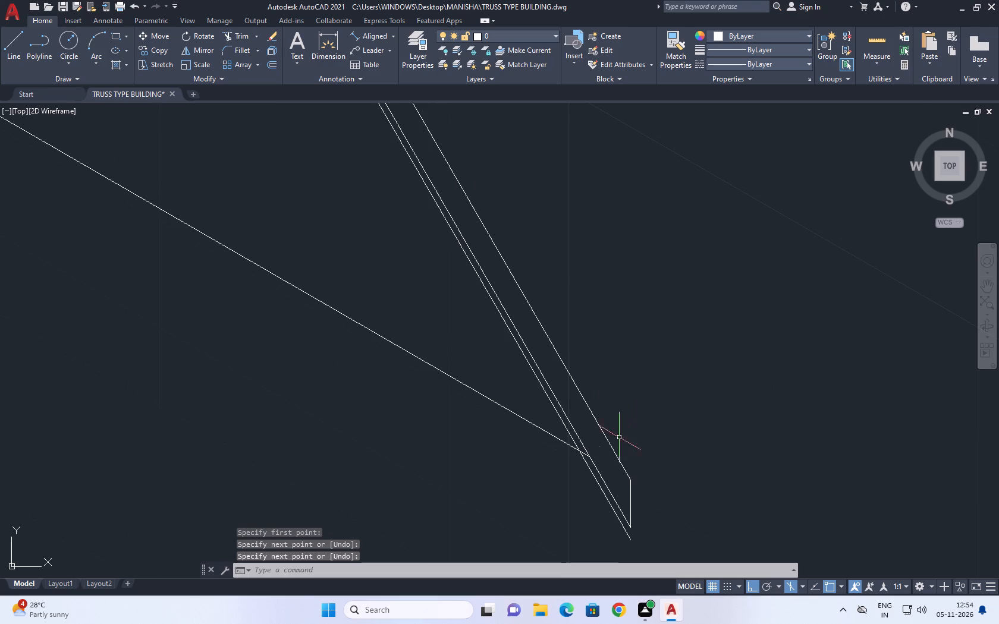
{"action": "key", "text": "e"}
{"action": "key", "text": "Escape"}
{"action": "type", "text": "F"}
{"action": "key", "text": "space"}
{"action": "scroll", "coordinate": [611, 465], "scroll_direction": "up", "scroll_amount": 1}
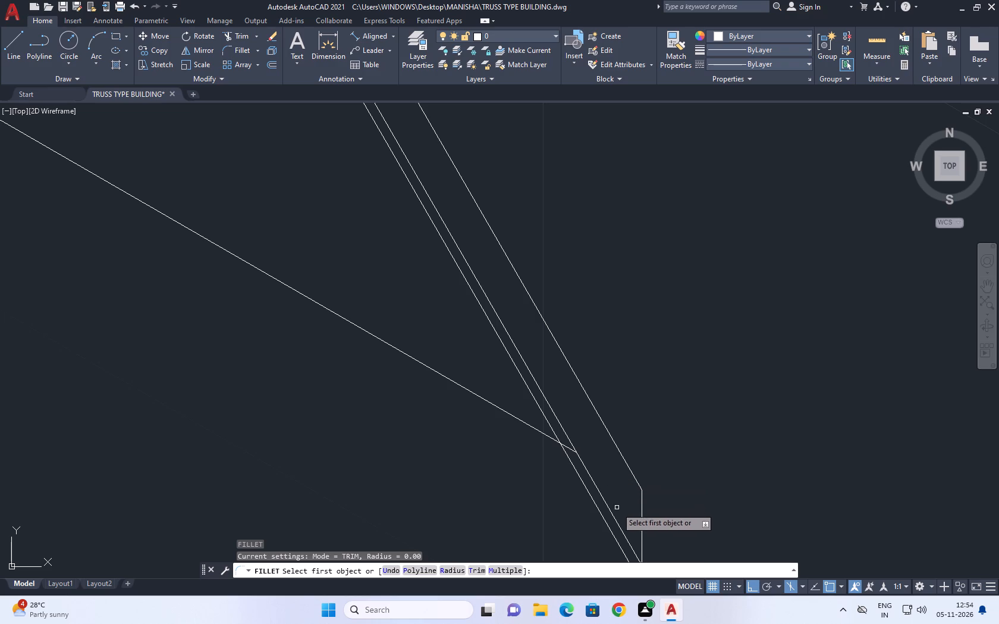
{"action": "middle_click_drag", "start_coordinate": [617, 508], "coordinate": [583, 371]}
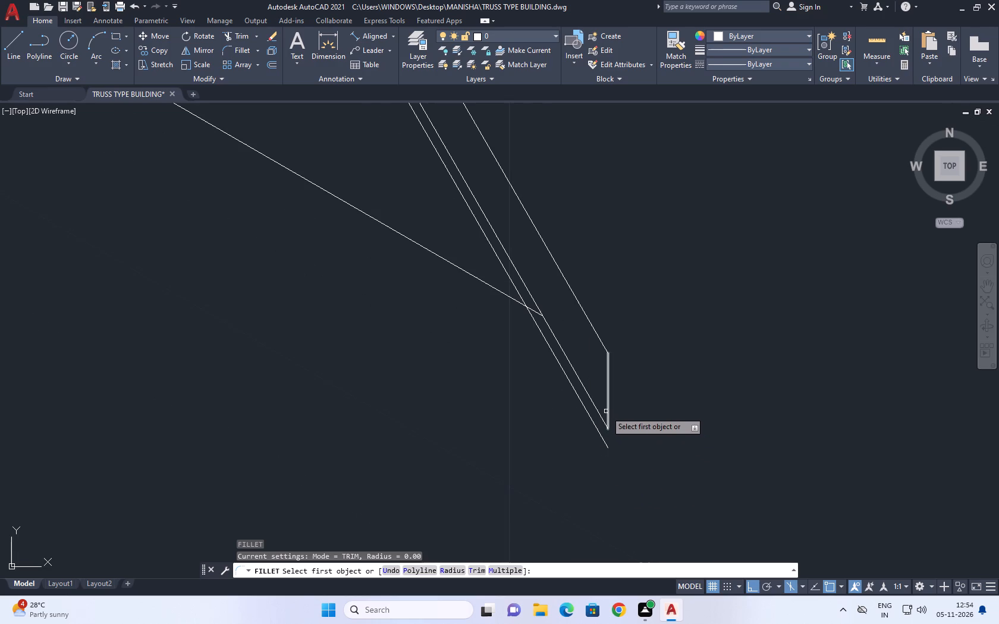
{"action": "left_click", "coordinate": [607, 411]}
{"action": "left_click", "coordinate": [599, 436]}
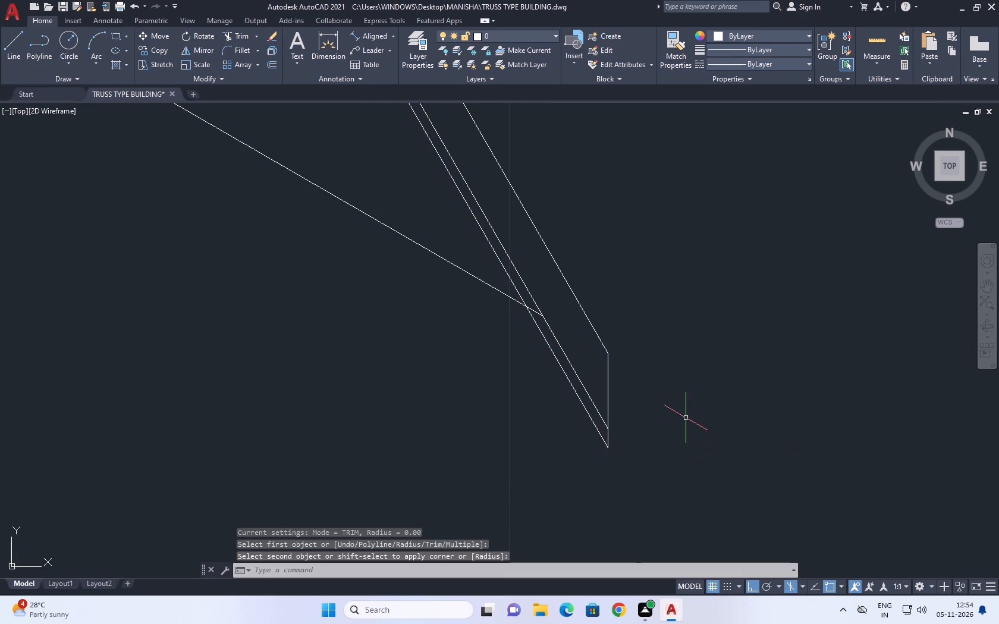
Fillet the vertical end line at the short slope's lower end with the copied inner sloping line to close that corner.
{"action": "scroll", "coordinate": [681, 418], "scroll_direction": "down", "scroll_amount": 3}
{"action": "middle_click_drag", "start_coordinate": [677, 400], "coordinate": [680, 444]}
{"action": "right_click", "coordinate": [544, 256]}
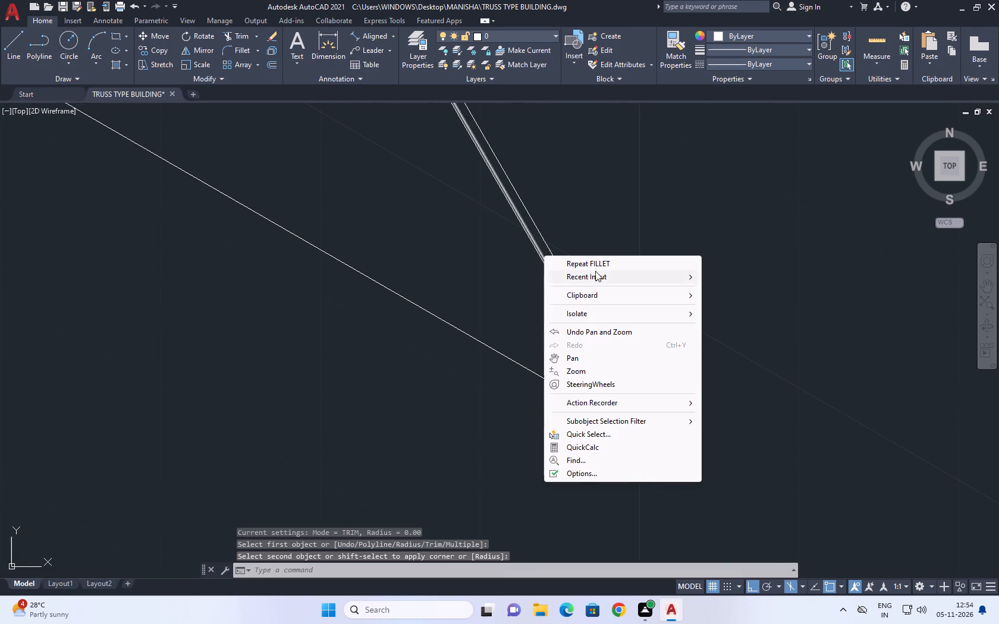
{"action": "left_click", "coordinate": [599, 263]}
{"action": "scroll", "coordinate": [583, 357], "scroll_direction": "down", "scroll_amount": 5}
{"action": "scroll", "coordinate": [566, 331], "scroll_direction": "up", "scroll_amount": 2}
{"action": "scroll", "coordinate": [466, 355], "scroll_direction": "up", "scroll_amount": 3}
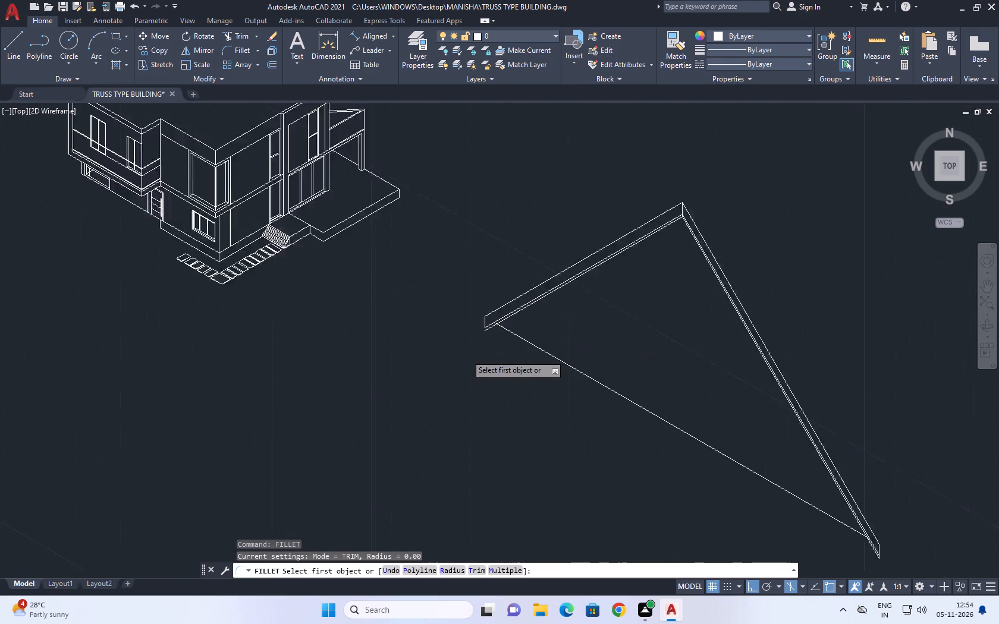
{"action": "scroll", "coordinate": [513, 291], "scroll_direction": "up", "scroll_amount": 3}
{"action": "left_click", "coordinate": [433, 354]}
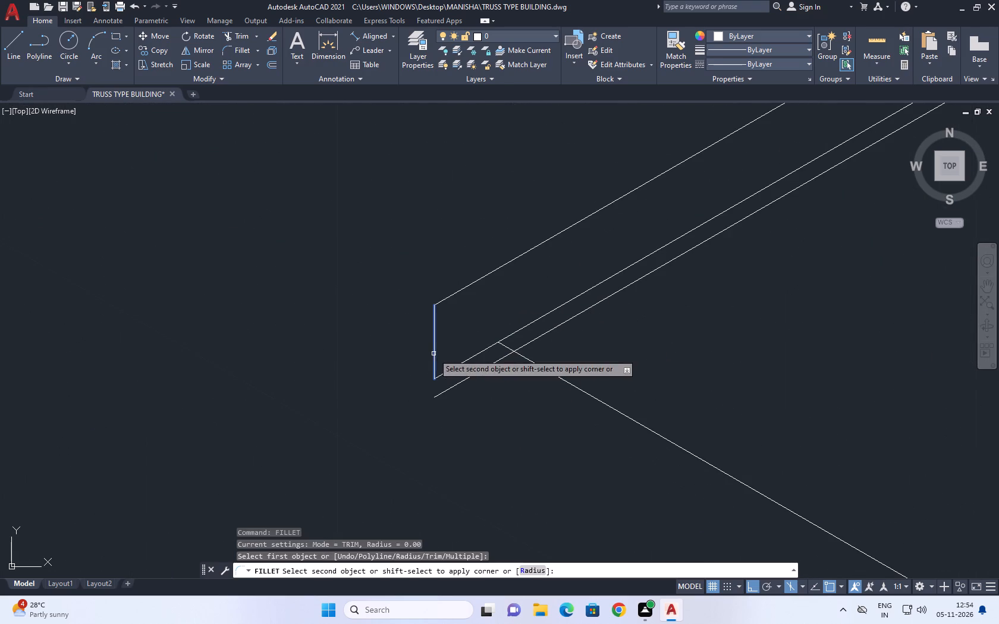
{"action": "left_click", "coordinate": [440, 390]}
{"action": "left_click", "coordinate": [441, 391]}
{"action": "scroll", "coordinate": [463, 373], "scroll_direction": "down", "scroll_amount": 1}
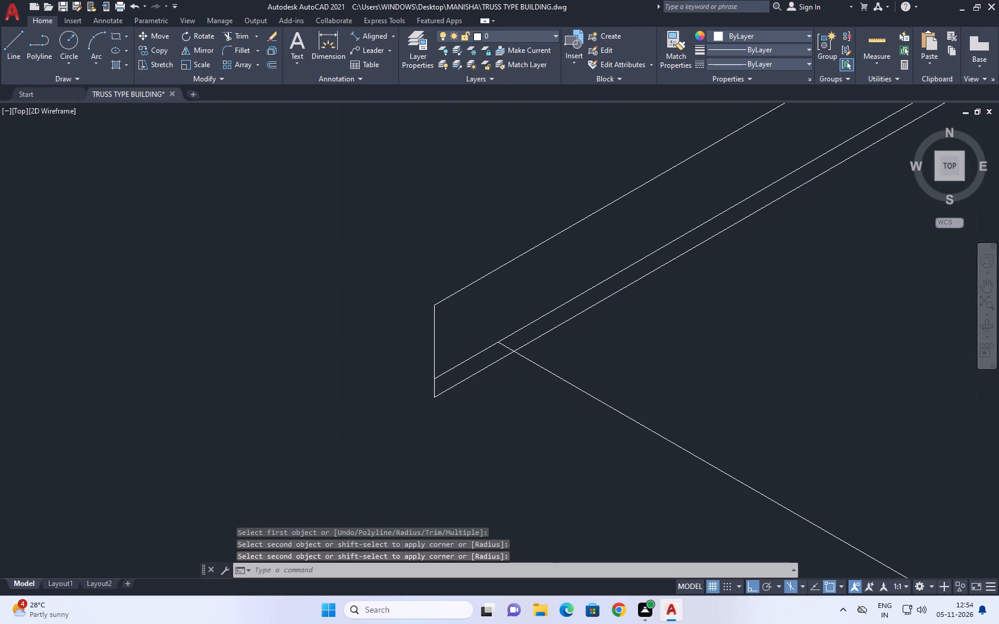
Trim the base line's stub between the two inner sloping lines at the short slope's lower end.
{"action": "scroll", "coordinate": [463, 373], "scroll_direction": "down", "scroll_amount": 4}
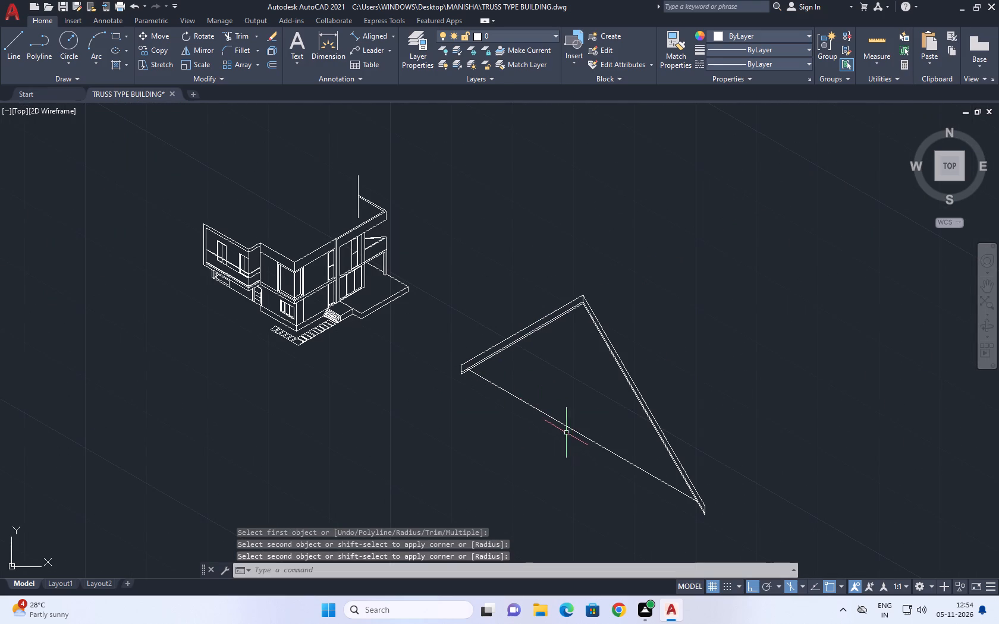
{"action": "middle_click_drag", "start_coordinate": [563, 427], "coordinate": [547, 368]}
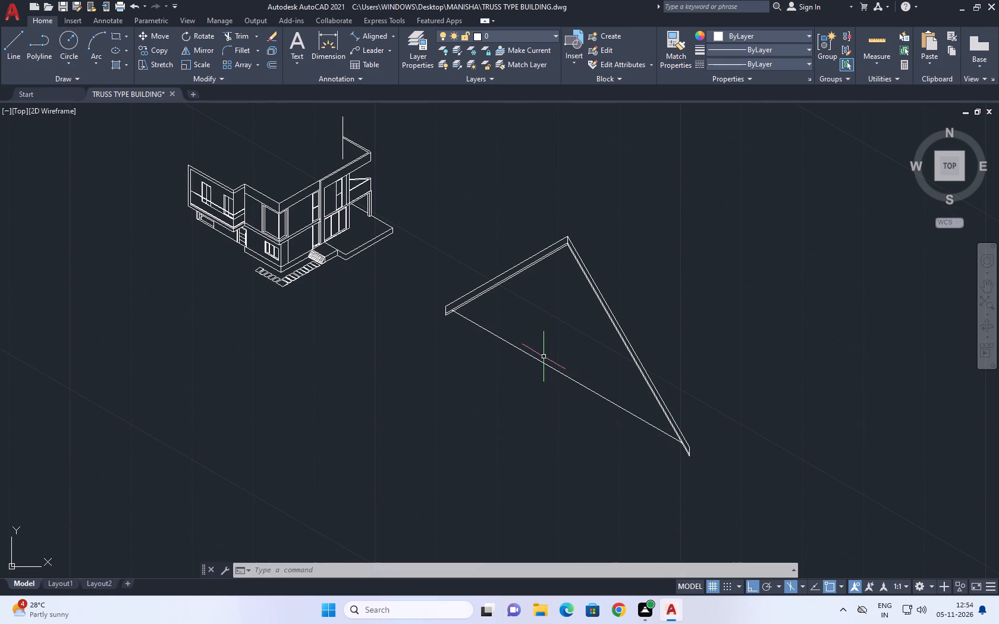
{"action": "middle_click_drag", "start_coordinate": [661, 373], "coordinate": [645, 332]}
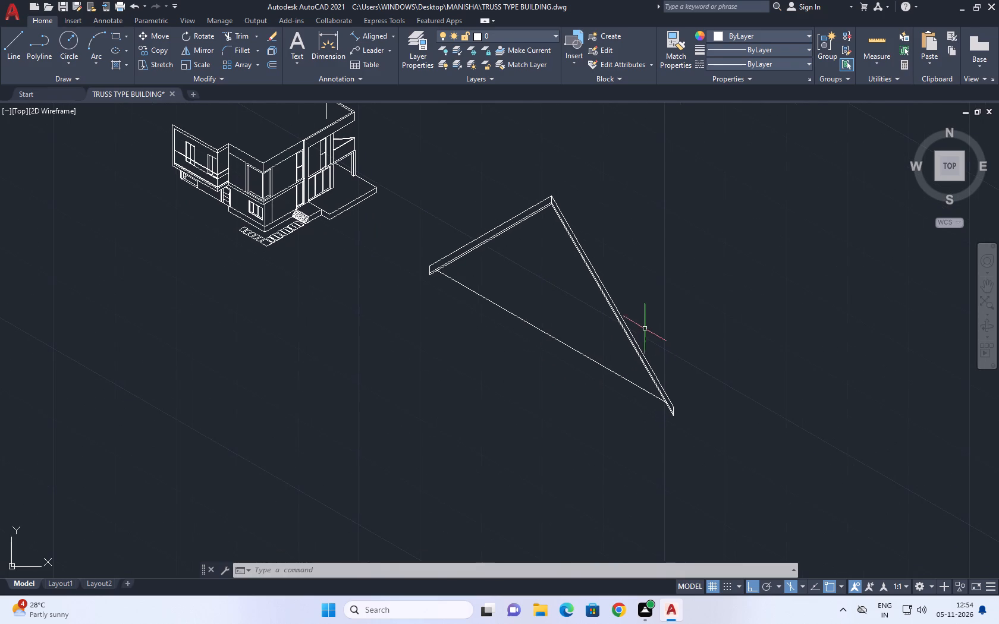
{"action": "left_click", "coordinate": [243, 33]}
{"action": "scroll", "coordinate": [458, 273], "scroll_direction": "up", "scroll_amount": 4}
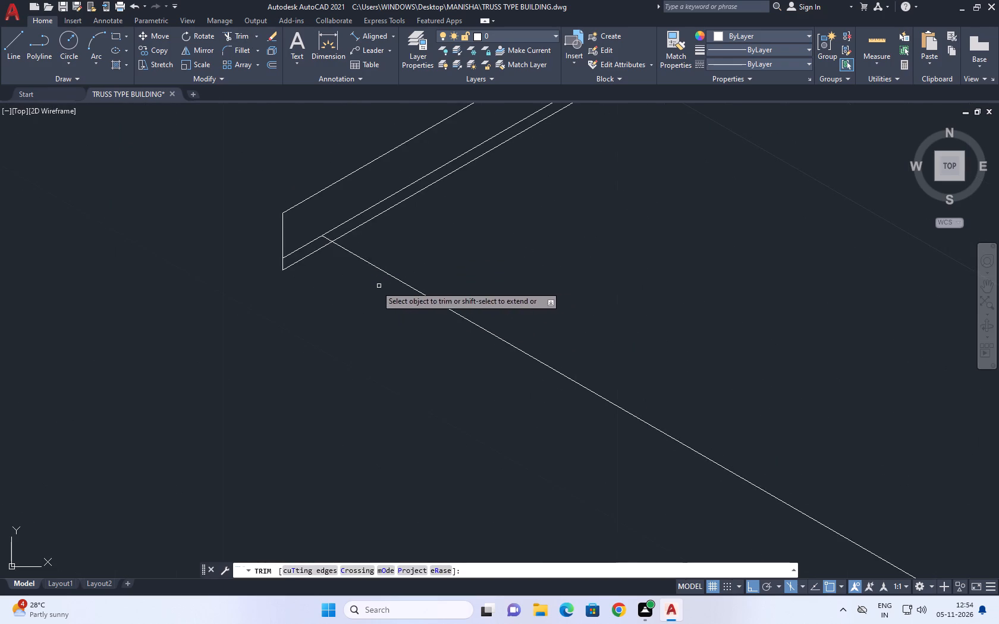
{"action": "scroll", "coordinate": [315, 231], "scroll_direction": "up", "scroll_amount": 3}
{"action": "left_click", "coordinate": [347, 276]}
{"action": "left_click", "coordinate": [398, 242]}
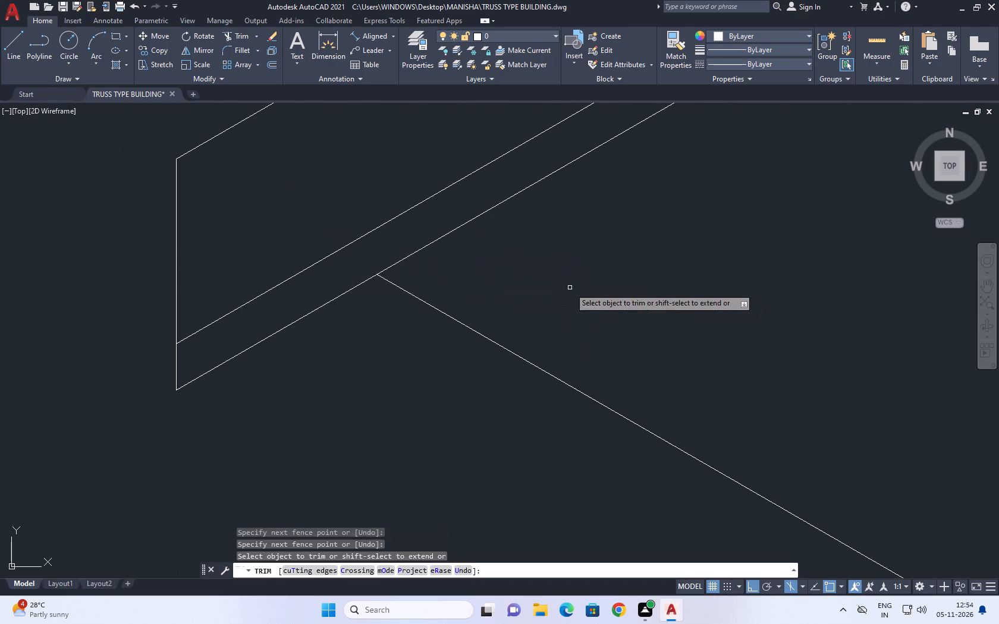
{"action": "right_click", "coordinate": [567, 286]}
{"action": "left_click", "coordinate": [606, 306]}
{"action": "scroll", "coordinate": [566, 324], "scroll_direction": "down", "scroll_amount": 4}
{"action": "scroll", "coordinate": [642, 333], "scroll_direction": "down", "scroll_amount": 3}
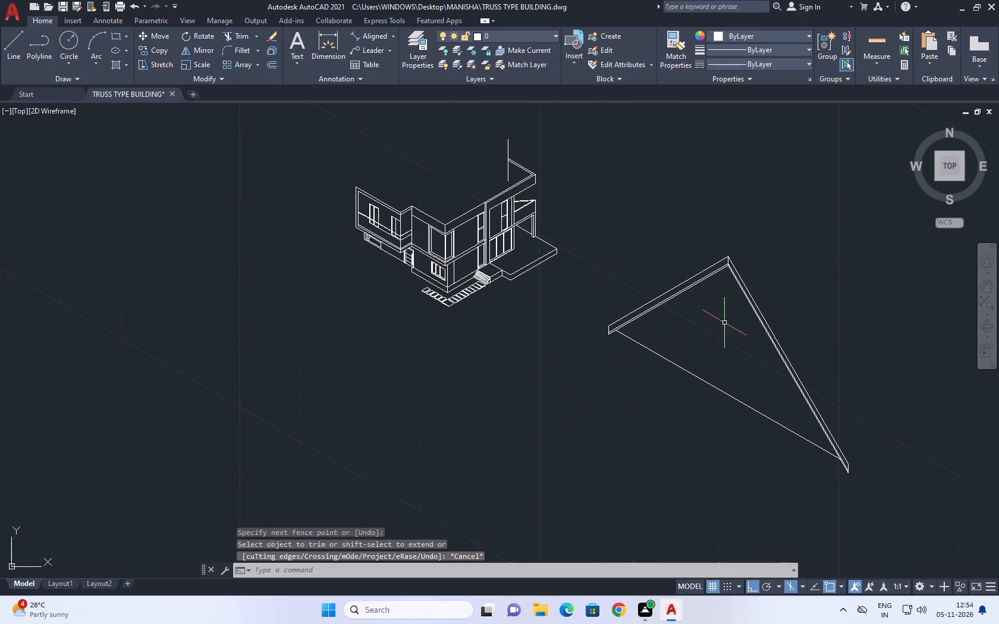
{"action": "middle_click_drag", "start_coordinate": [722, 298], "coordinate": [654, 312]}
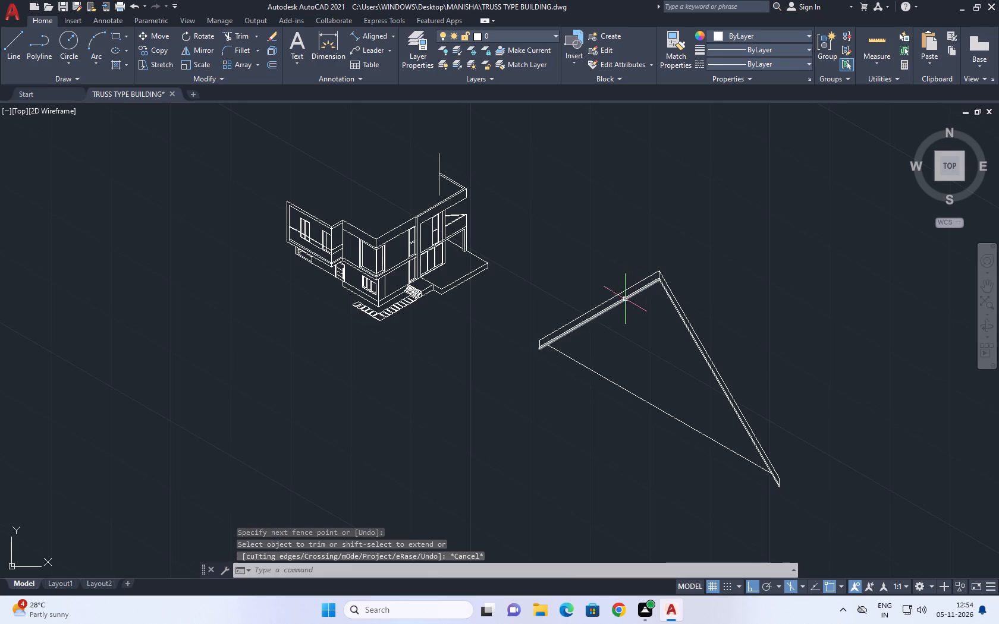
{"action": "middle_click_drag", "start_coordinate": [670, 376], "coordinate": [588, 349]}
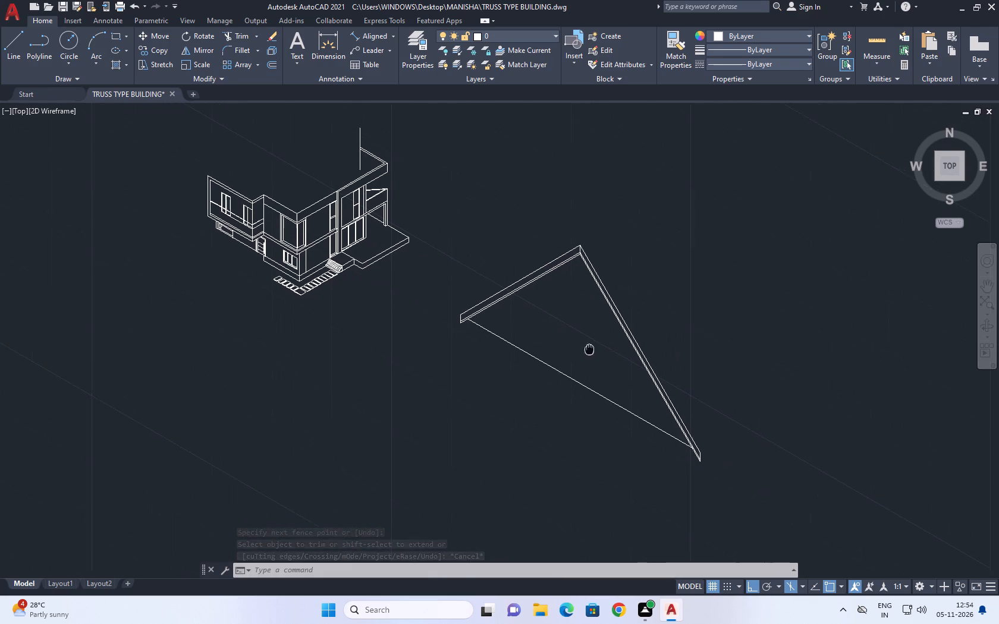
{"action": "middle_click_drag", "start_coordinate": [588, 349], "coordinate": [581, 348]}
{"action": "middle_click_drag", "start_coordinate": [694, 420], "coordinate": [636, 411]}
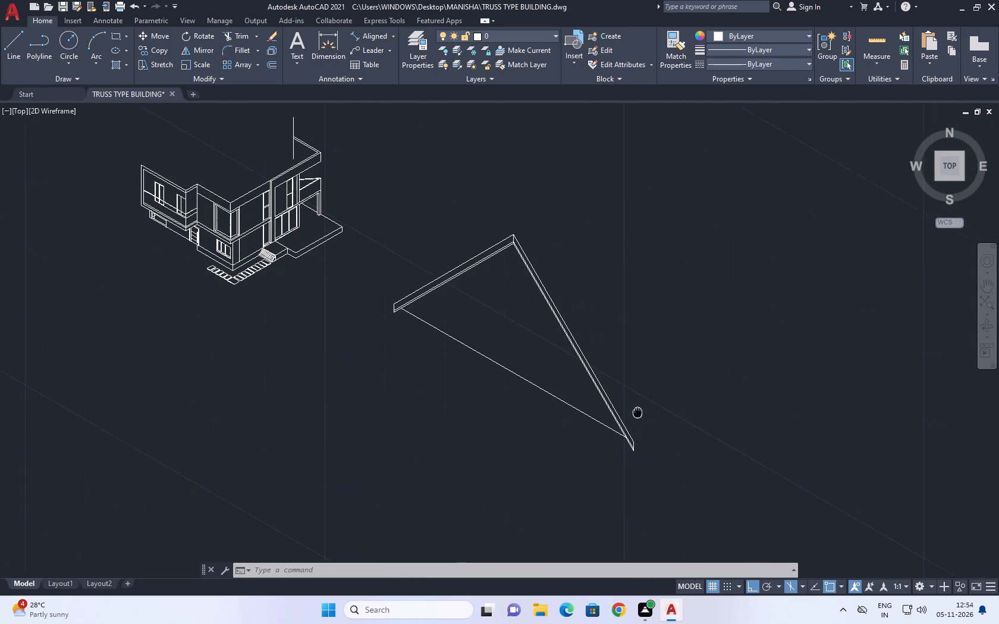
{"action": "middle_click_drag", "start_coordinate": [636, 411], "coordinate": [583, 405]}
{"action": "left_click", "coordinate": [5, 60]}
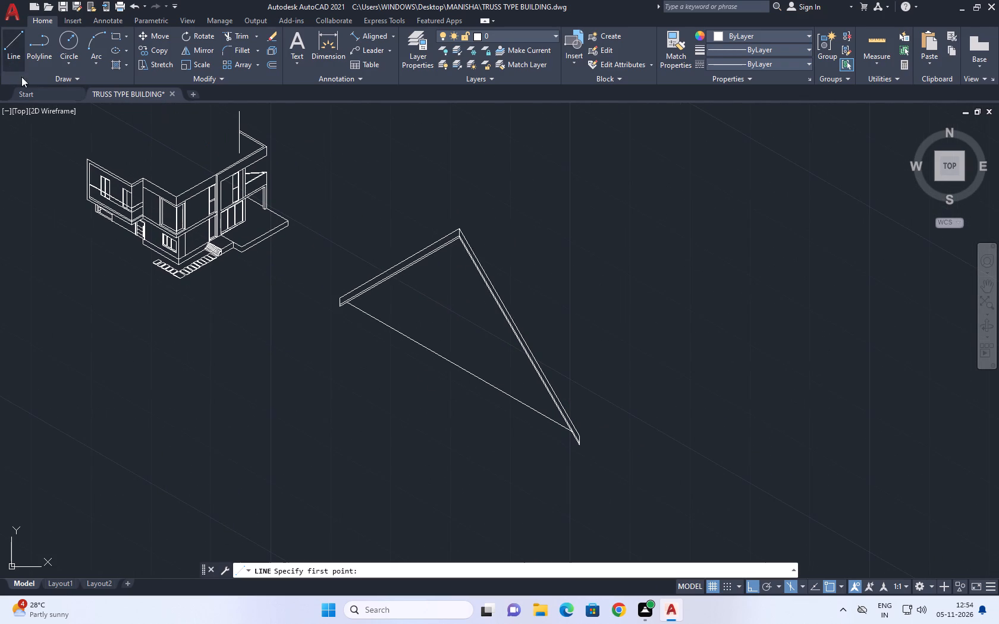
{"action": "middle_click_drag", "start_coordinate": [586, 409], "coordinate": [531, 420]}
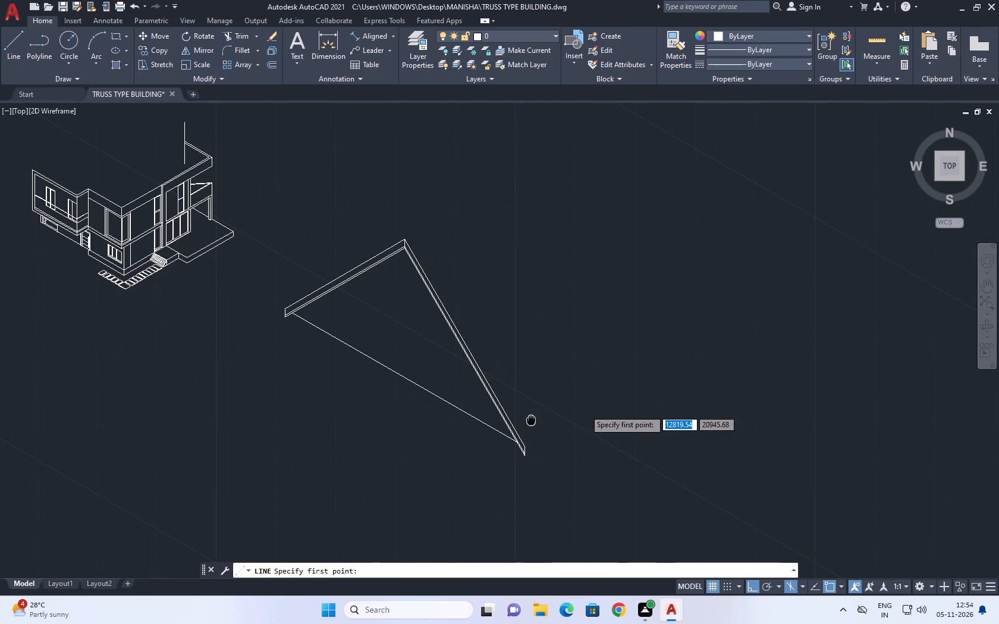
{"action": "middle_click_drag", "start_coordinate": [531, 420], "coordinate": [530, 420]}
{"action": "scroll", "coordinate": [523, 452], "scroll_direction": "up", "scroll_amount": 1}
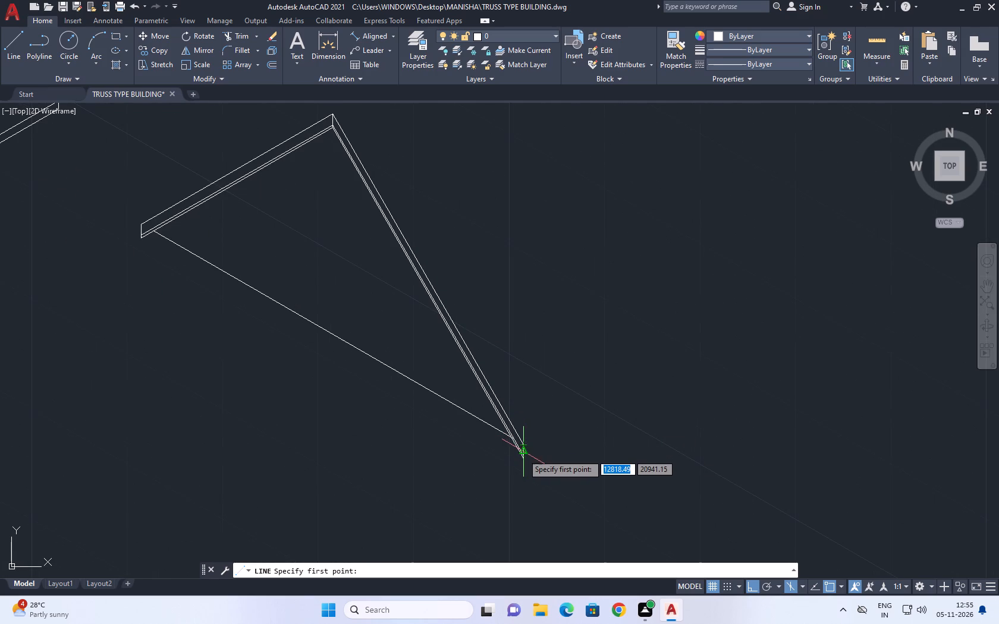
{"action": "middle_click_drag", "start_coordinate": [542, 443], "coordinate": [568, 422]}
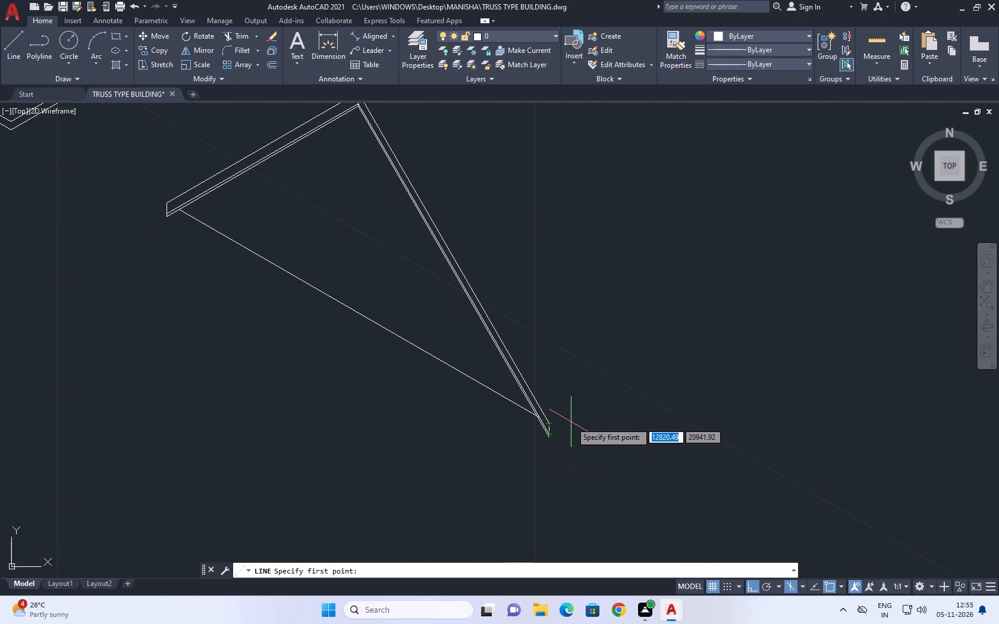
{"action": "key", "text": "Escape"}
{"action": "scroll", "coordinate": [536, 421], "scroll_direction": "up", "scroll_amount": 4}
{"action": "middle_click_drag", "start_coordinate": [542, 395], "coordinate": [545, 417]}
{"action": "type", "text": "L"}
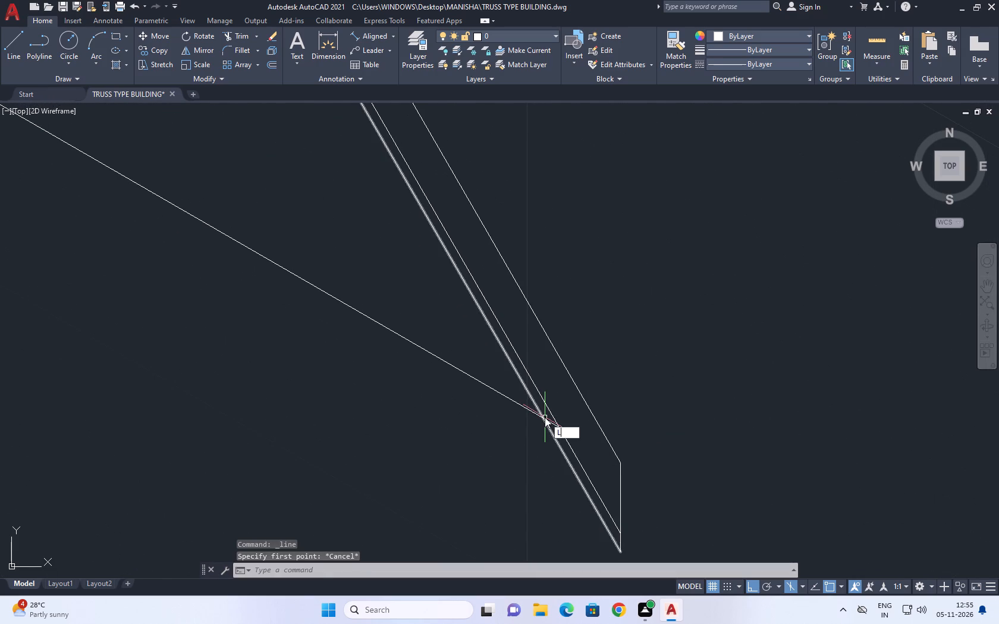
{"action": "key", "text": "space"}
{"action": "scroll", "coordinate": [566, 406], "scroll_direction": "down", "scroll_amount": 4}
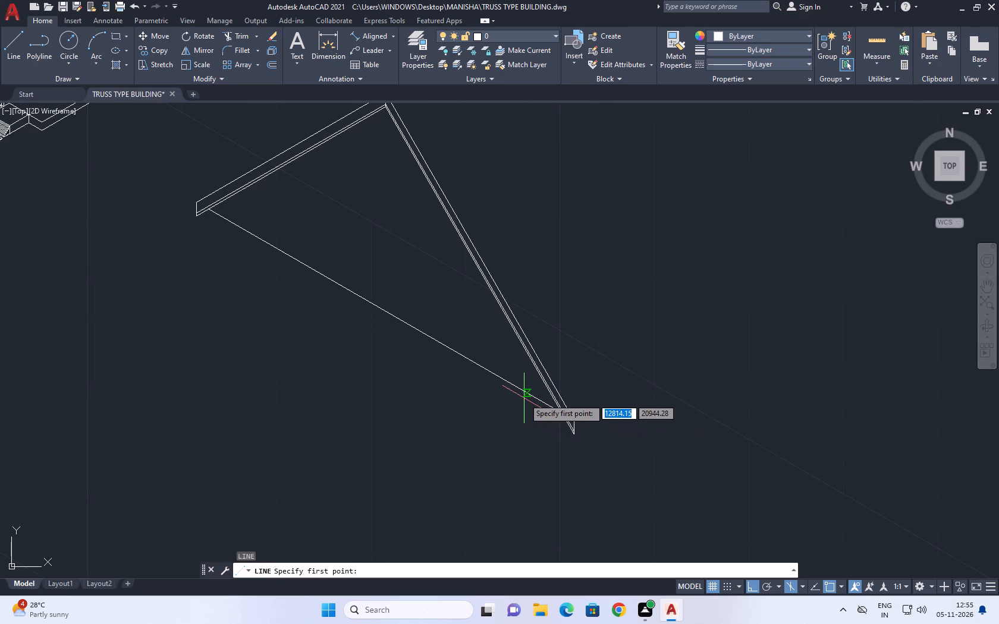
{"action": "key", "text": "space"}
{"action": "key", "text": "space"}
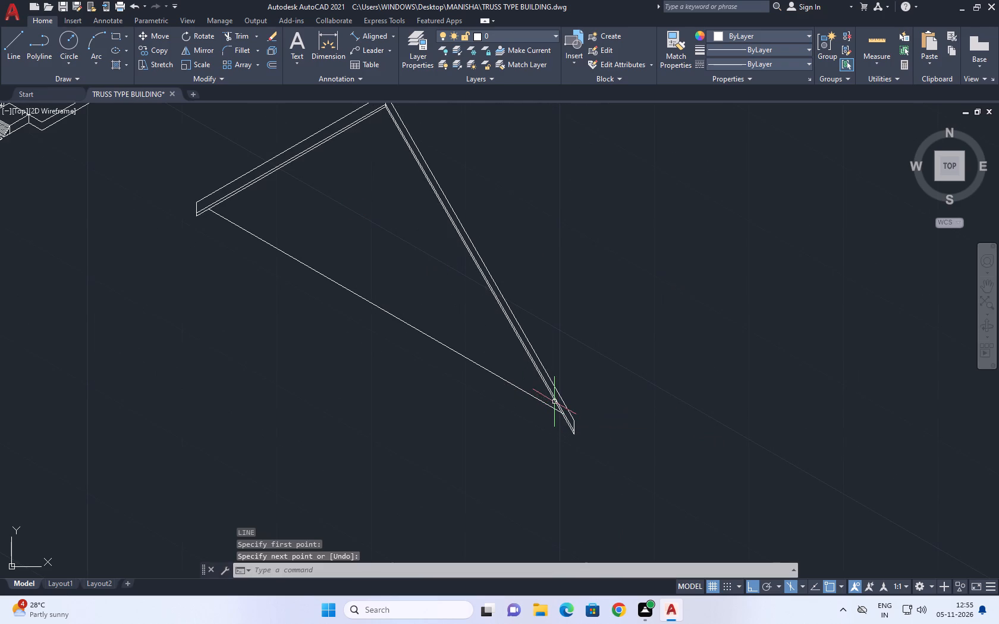
Delete the copied innermost sloping line along the long slope of the triangle.
{"action": "scroll", "coordinate": [553, 417], "scroll_direction": "up", "scroll_amount": 3}
{"action": "scroll", "coordinate": [554, 410], "scroll_direction": "down", "scroll_amount": 4}
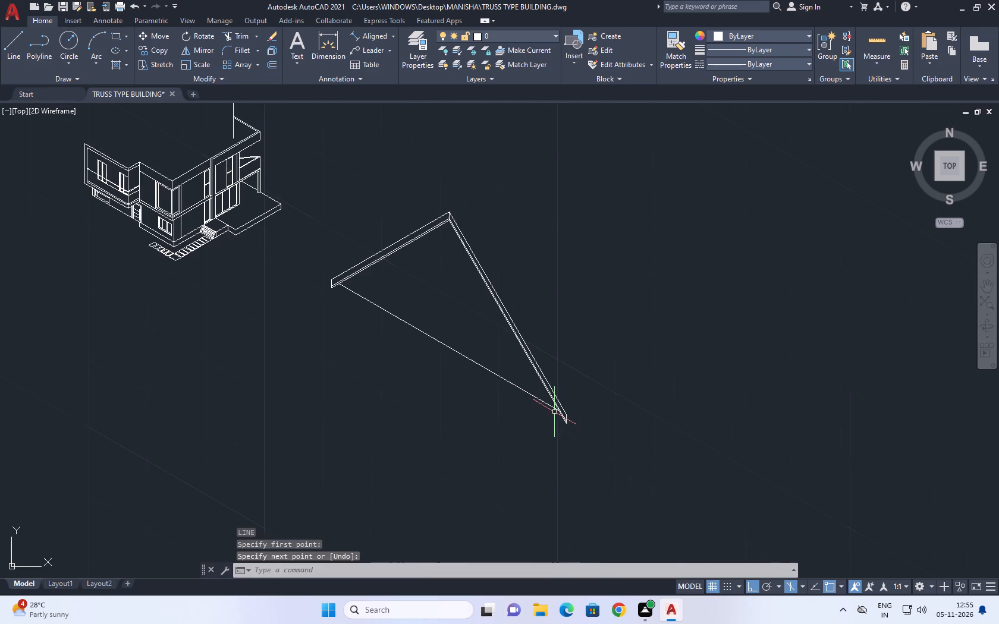
{"action": "scroll", "coordinate": [563, 399], "scroll_direction": "up", "scroll_amount": 3}
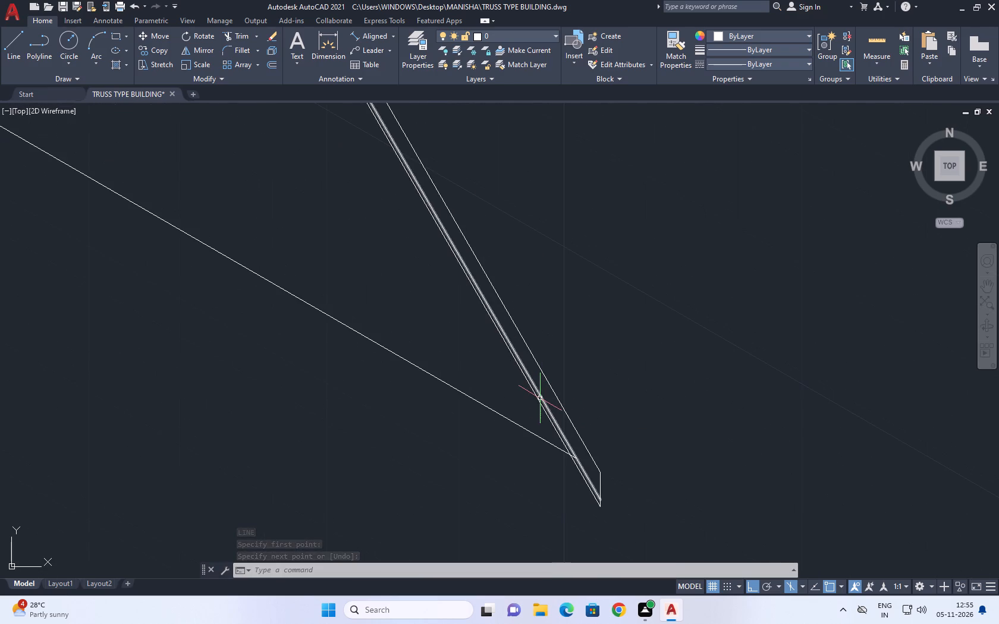
{"action": "left_click", "coordinate": [540, 399]}
{"action": "key", "text": "Delete"}
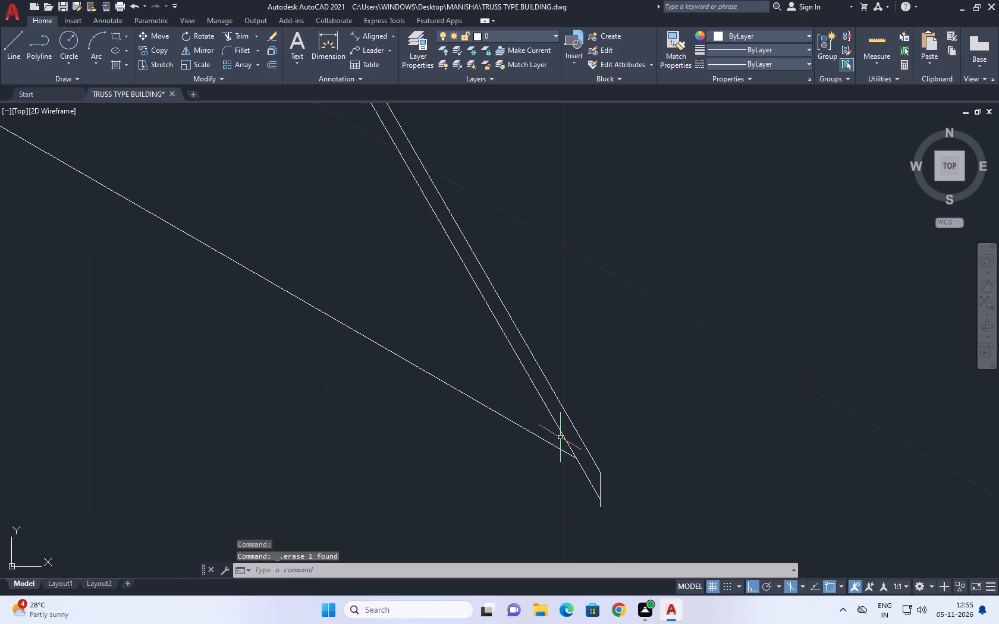
Draw a vertical line from the base line's lower end at the long slope up past the outer sloping line.
{"action": "type", "text": "L"}
{"action": "key", "text": "space"}
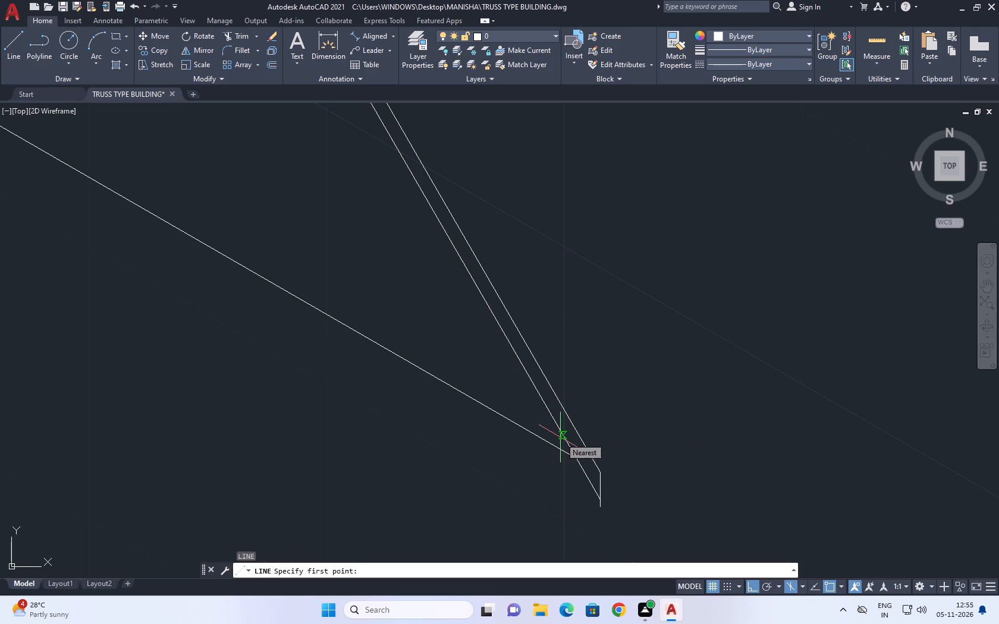
{"action": "left_click", "coordinate": [573, 456]}
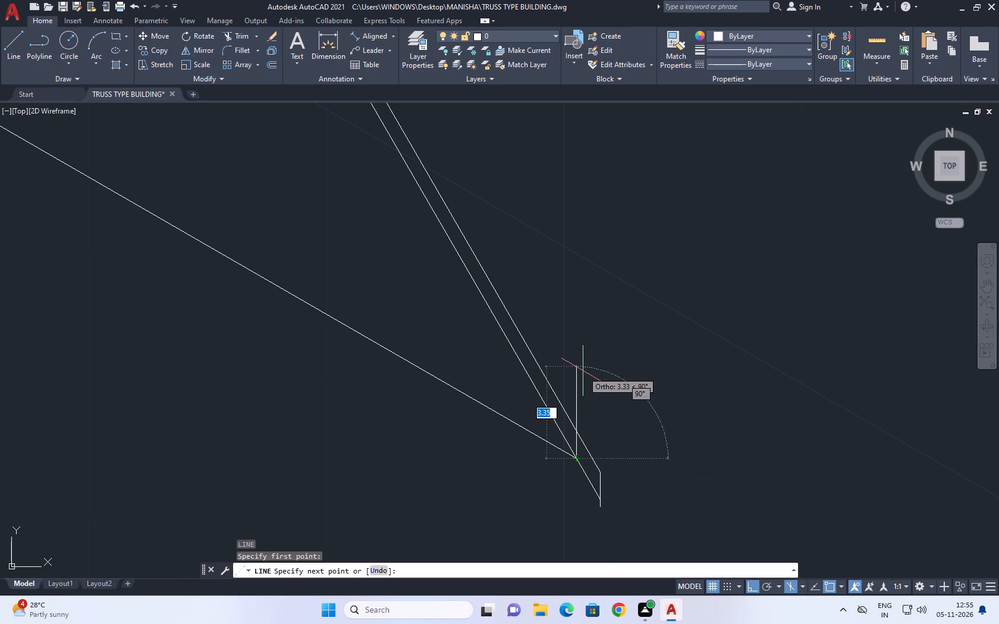
{"action": "left_click", "coordinate": [580, 378]}
{"action": "key", "text": "space"}
{"action": "scroll", "coordinate": [577, 443], "scroll_direction": "down", "scroll_amount": 2}
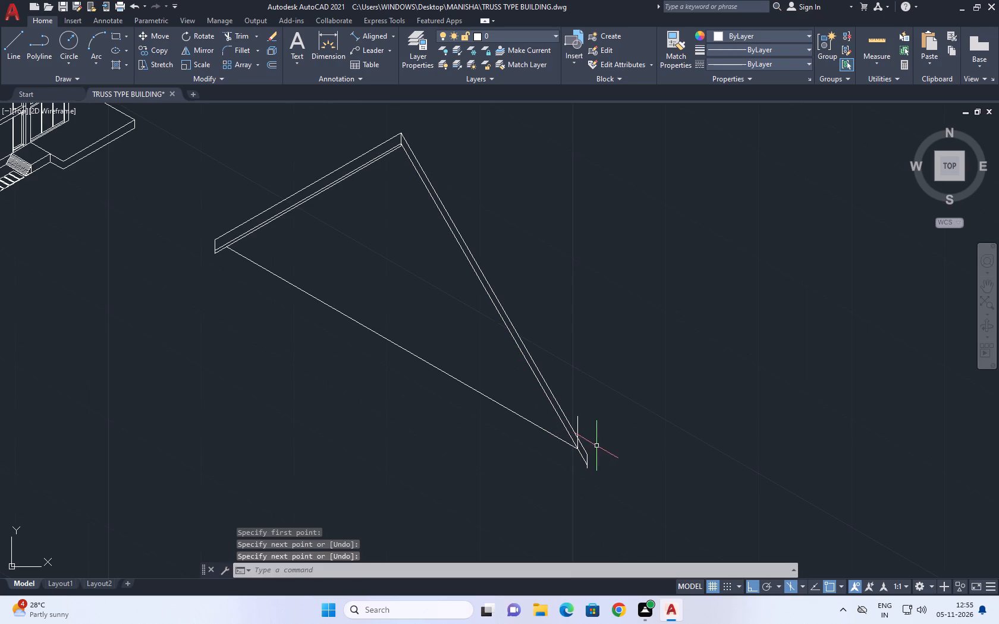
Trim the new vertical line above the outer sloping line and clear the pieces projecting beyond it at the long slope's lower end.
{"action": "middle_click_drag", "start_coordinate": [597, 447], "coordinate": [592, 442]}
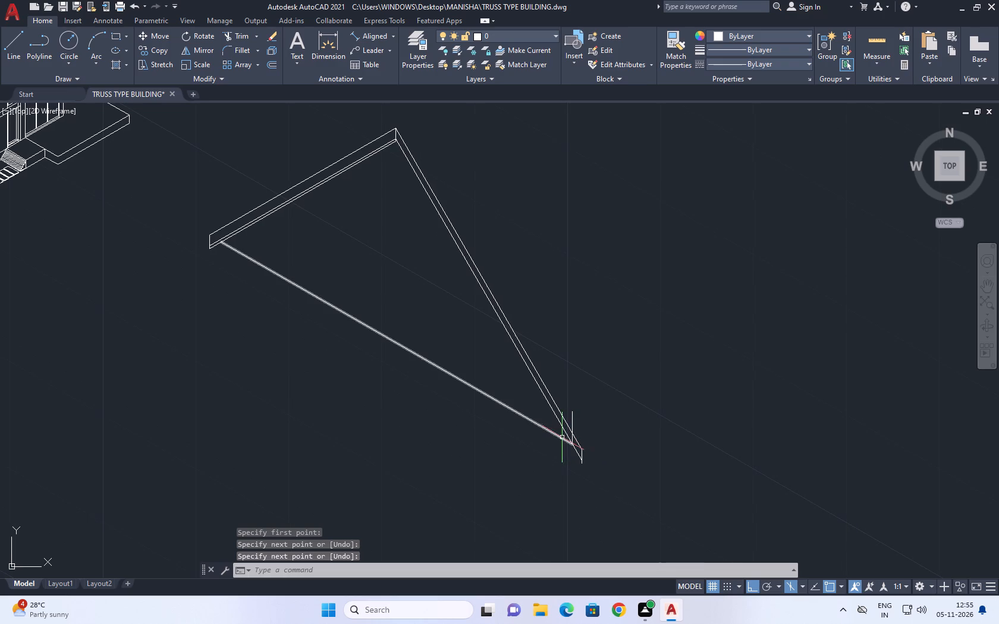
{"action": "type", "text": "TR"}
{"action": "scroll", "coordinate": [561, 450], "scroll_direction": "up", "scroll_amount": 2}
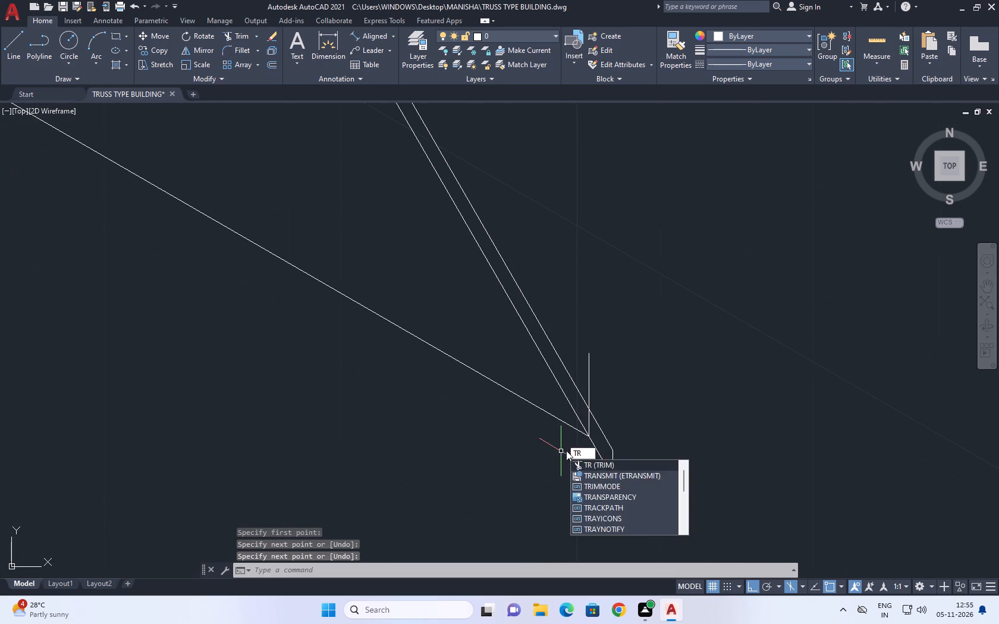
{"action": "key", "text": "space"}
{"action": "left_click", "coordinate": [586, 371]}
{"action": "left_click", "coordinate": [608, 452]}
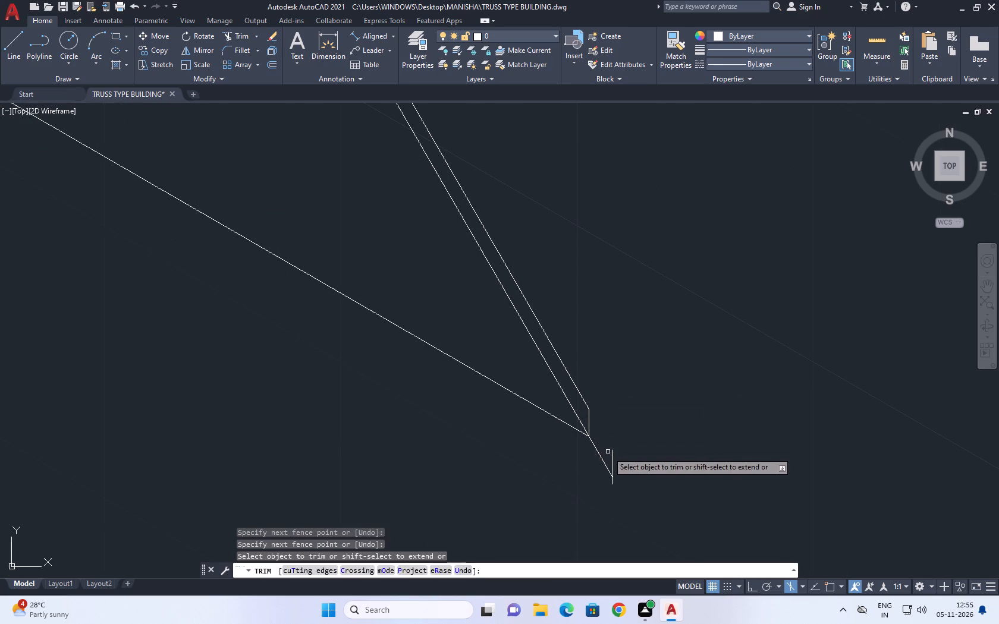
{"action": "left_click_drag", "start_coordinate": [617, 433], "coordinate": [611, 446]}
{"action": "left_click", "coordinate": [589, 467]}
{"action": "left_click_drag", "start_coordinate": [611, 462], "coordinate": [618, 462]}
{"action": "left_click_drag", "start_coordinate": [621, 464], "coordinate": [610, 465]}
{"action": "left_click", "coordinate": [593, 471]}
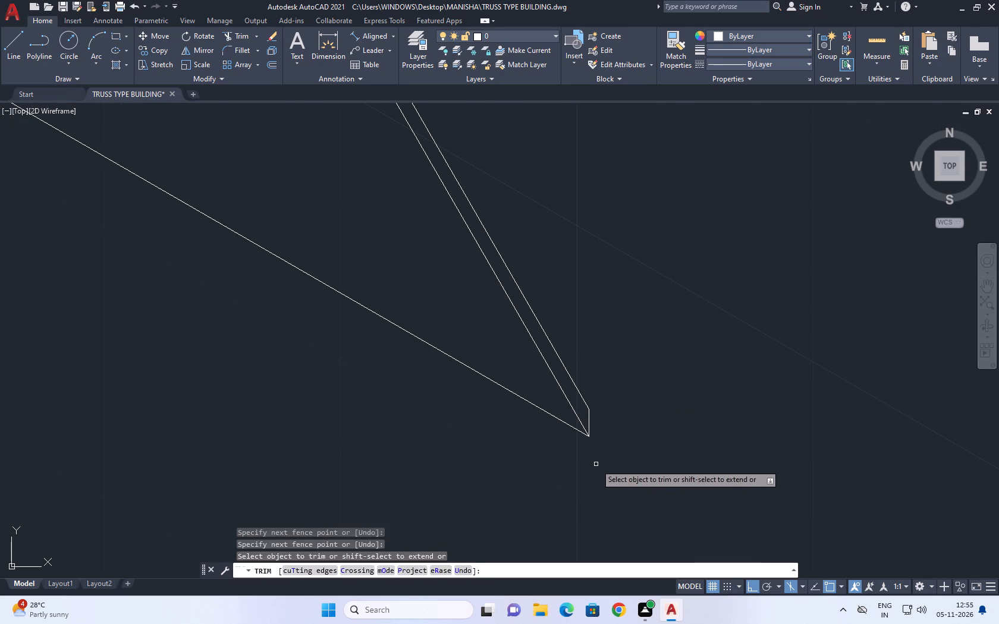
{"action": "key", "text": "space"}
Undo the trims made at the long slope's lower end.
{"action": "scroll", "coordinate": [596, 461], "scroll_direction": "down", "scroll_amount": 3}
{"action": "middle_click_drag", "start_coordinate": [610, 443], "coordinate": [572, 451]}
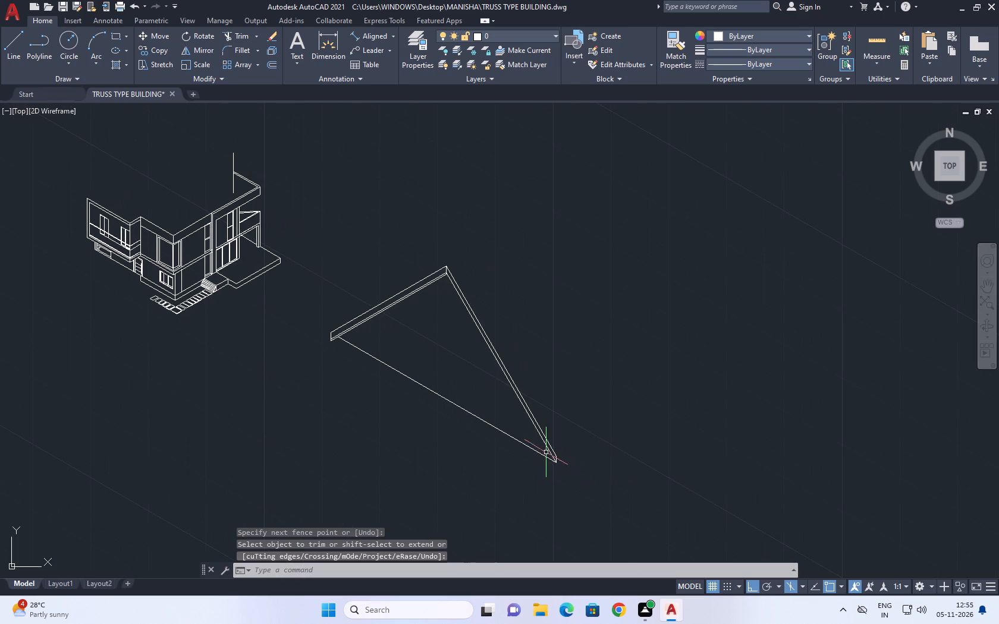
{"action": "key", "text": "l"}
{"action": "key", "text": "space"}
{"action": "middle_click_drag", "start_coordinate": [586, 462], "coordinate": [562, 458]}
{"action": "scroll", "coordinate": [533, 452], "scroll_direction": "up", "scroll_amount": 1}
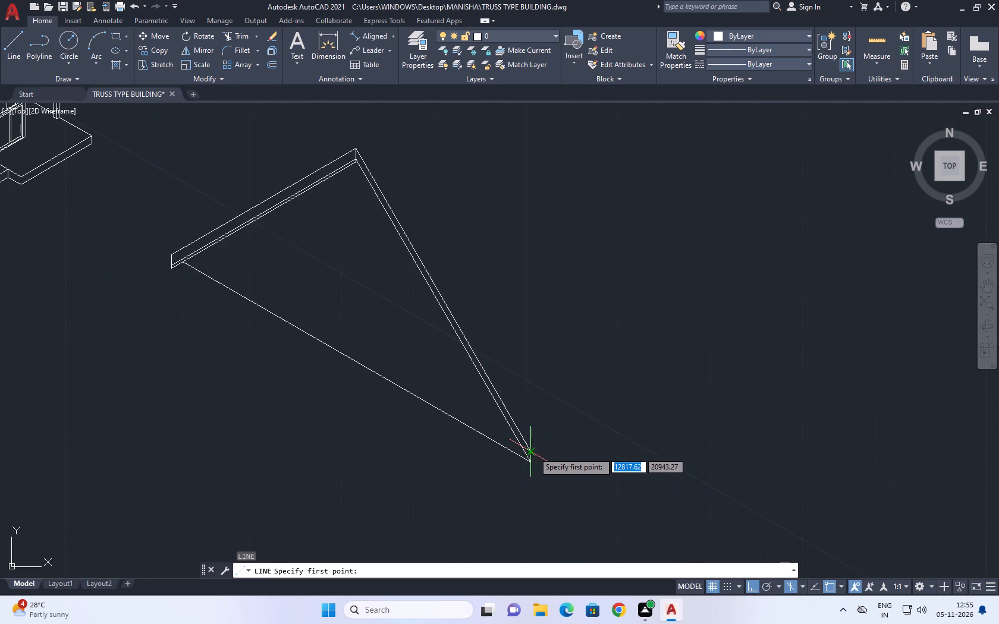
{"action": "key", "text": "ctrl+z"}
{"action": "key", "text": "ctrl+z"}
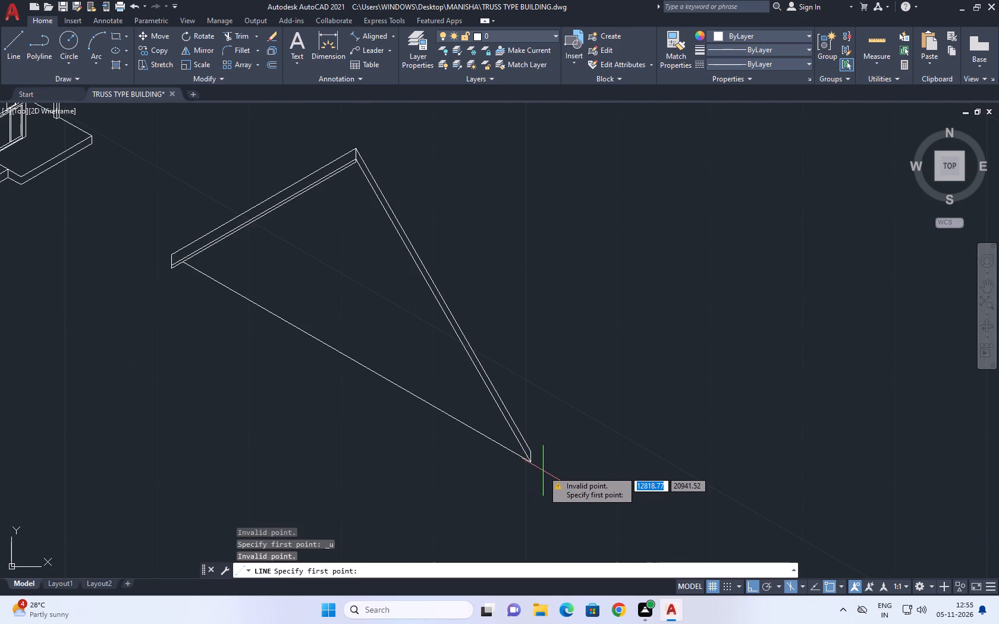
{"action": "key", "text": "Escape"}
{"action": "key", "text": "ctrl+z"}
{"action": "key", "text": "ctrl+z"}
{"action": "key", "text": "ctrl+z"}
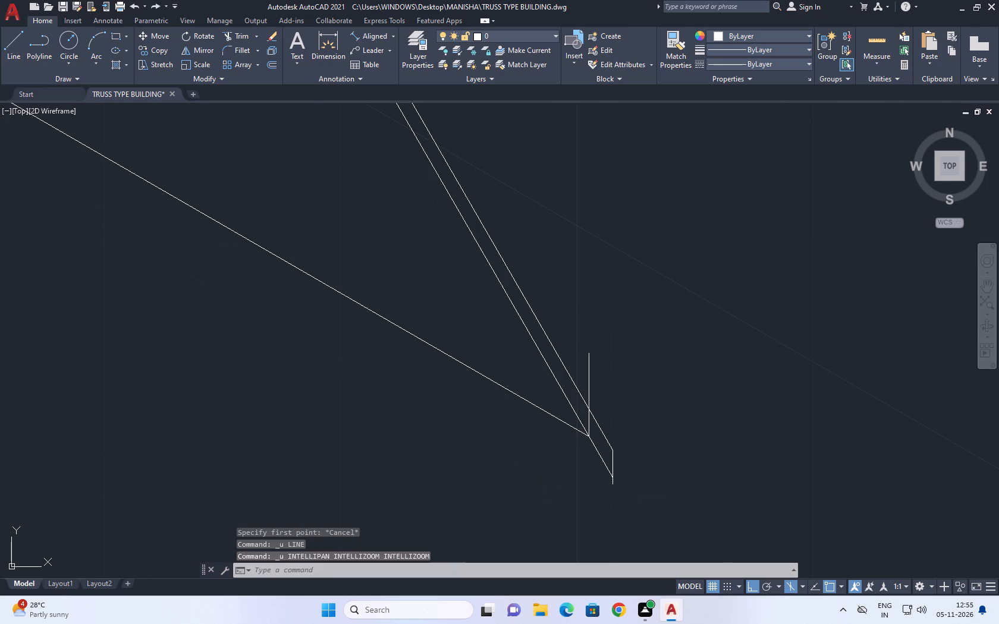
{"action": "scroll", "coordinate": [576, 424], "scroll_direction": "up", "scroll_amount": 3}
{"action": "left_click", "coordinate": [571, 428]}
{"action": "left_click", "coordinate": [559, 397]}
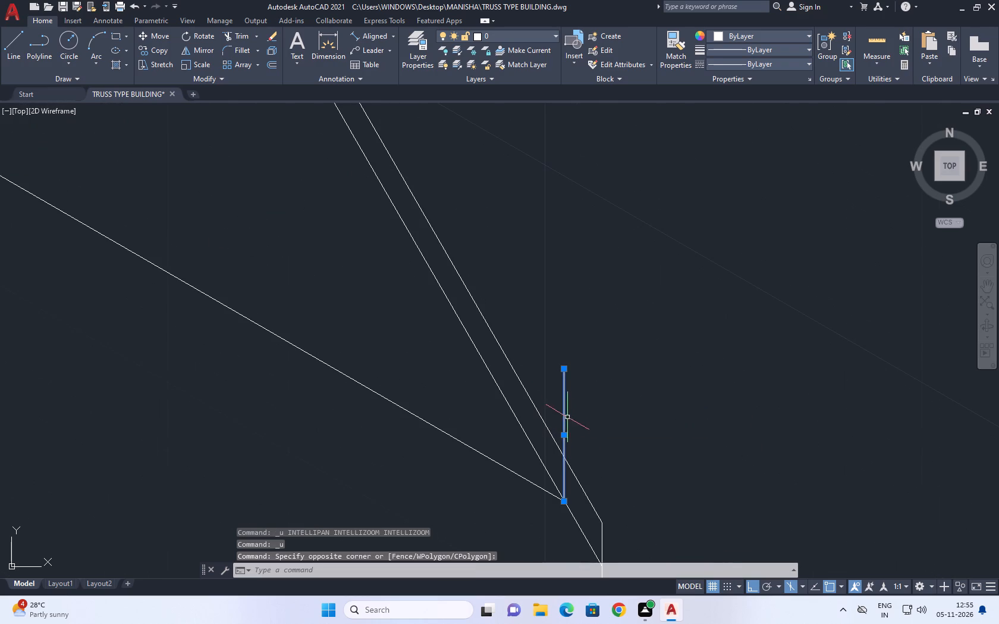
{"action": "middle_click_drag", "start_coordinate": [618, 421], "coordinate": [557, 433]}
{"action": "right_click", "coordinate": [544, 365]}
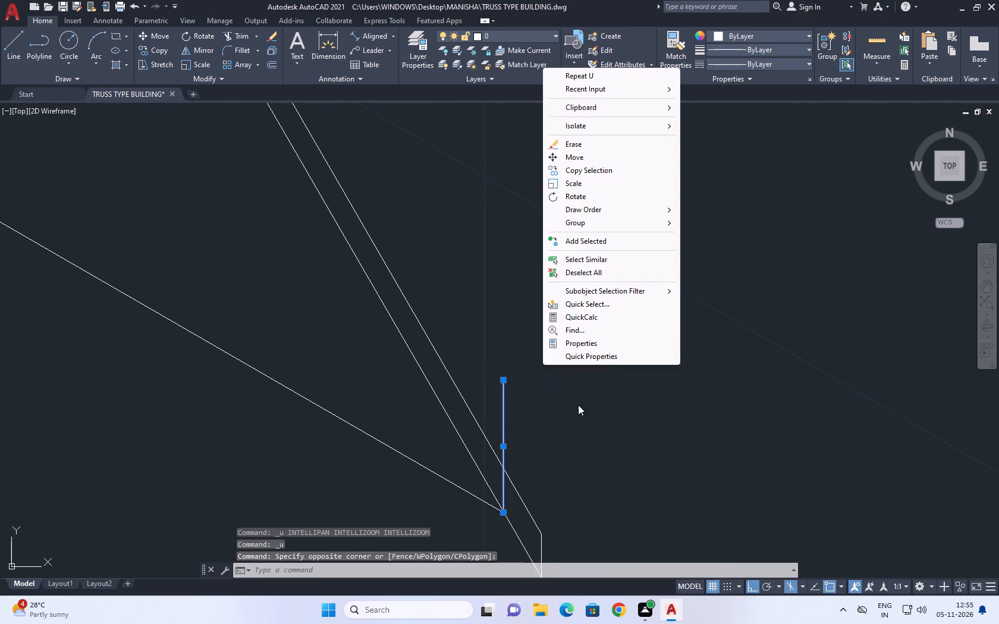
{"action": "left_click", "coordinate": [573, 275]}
Draw a line 12 long at 30° on the top isoplane from where the vertical line crosses the long slope's outer line.
{"action": "middle_click_drag", "start_coordinate": [586, 375], "coordinate": [429, 398]}
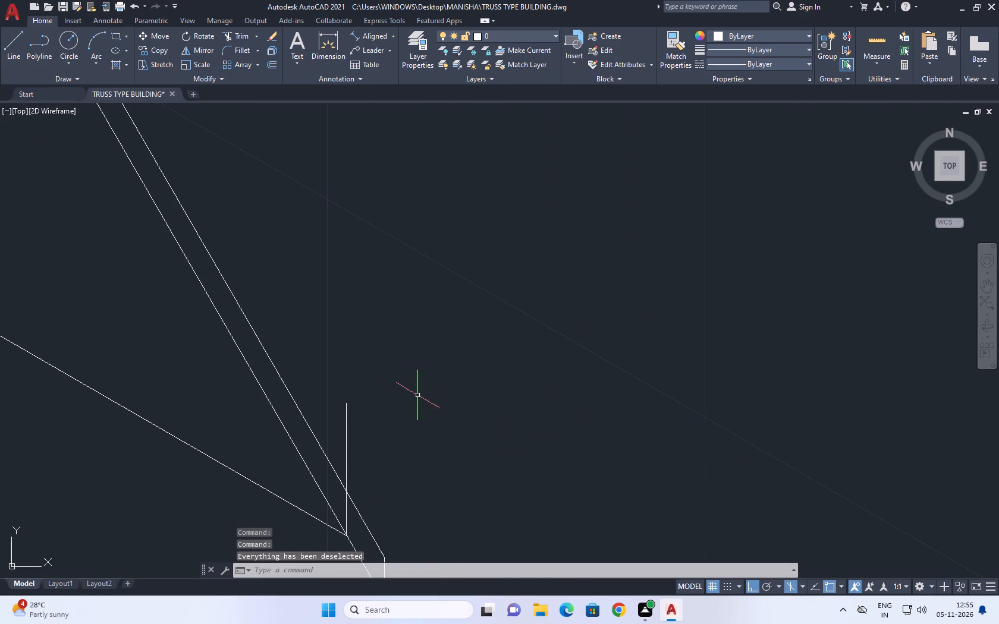
{"action": "type", "text": "L"}
{"action": "key", "text": "space"}
{"action": "middle_click_drag", "start_coordinate": [370, 450], "coordinate": [381, 304]}
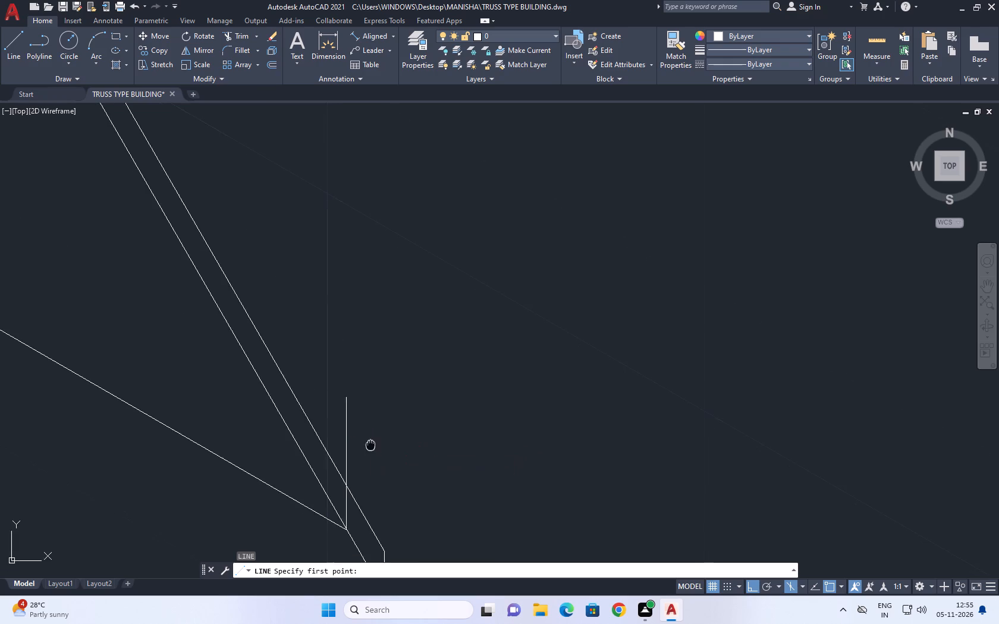
{"action": "middle_click_drag", "start_coordinate": [381, 304], "coordinate": [384, 281]}
{"action": "left_click", "coordinate": [359, 322]}
{"action": "scroll", "coordinate": [438, 274], "scroll_direction": "down", "scroll_amount": 3}
{"action": "middle_click_drag", "start_coordinate": [513, 231], "coordinate": [472, 258]}
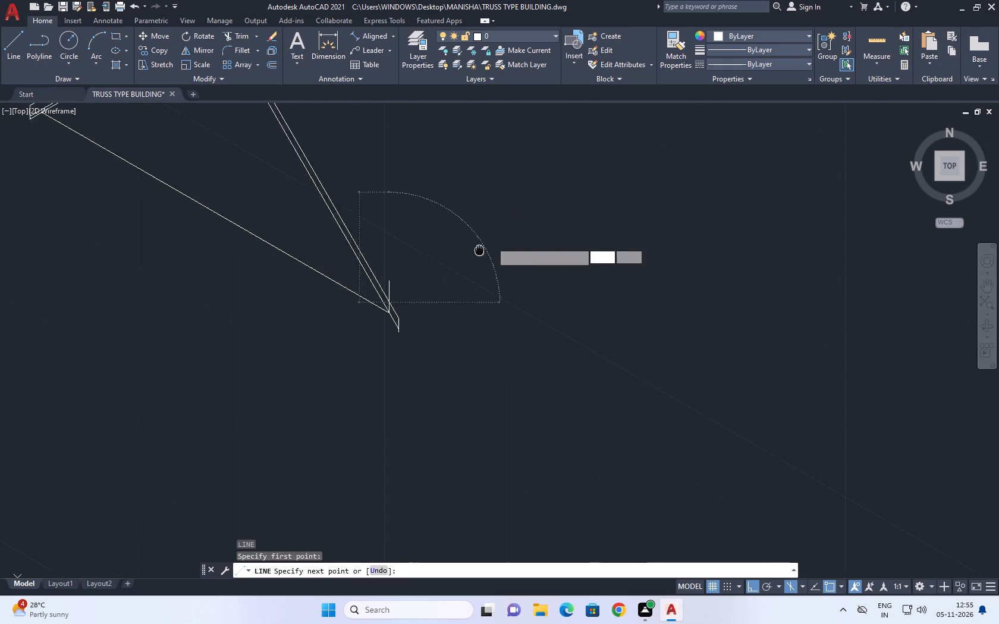
{"action": "middle_click_drag", "start_coordinate": [472, 258], "coordinate": [387, 330]}
{"action": "key", "text": "F5"}
{"action": "scroll", "coordinate": [417, 319], "scroll_direction": "down", "scroll_amount": 1}
{"action": "middle_click_drag", "start_coordinate": [530, 196], "coordinate": [455, 281]}
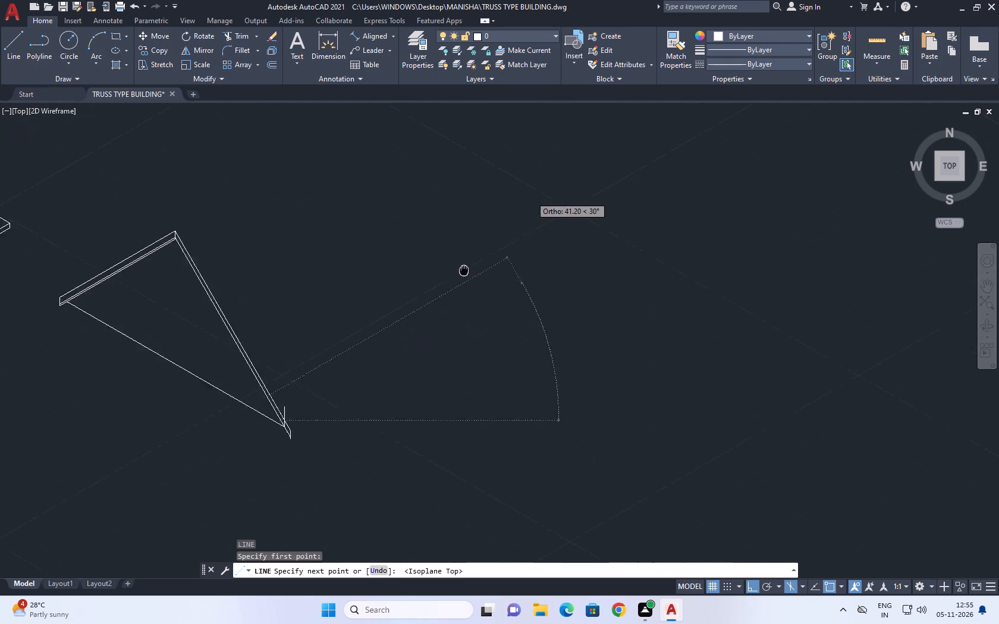
{"action": "middle_click_drag", "start_coordinate": [455, 281], "coordinate": [434, 305]}
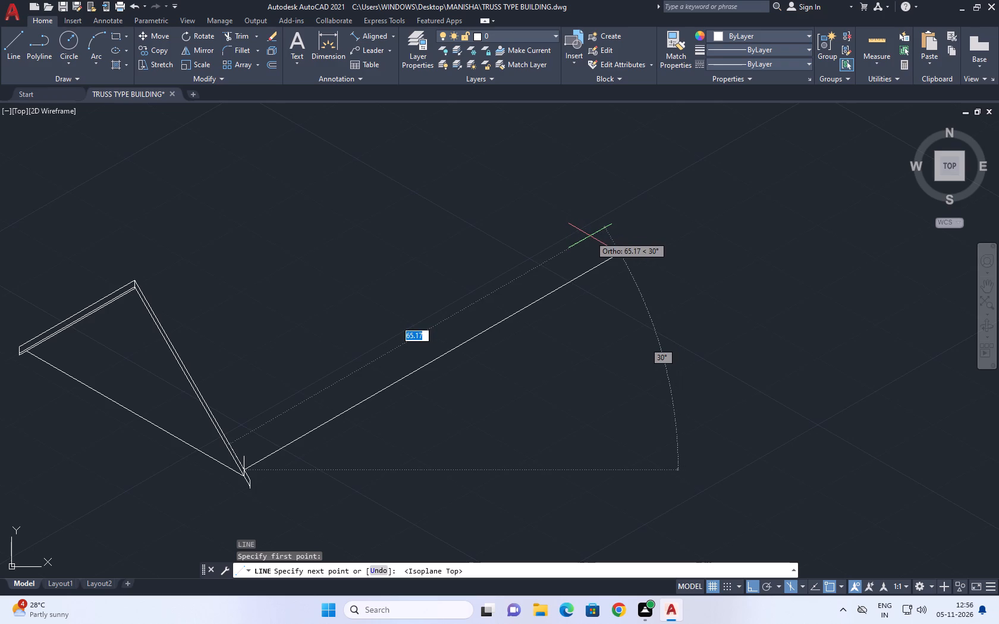
{"action": "type", "text": "12"}
{"action": "key", "text": "Return"}
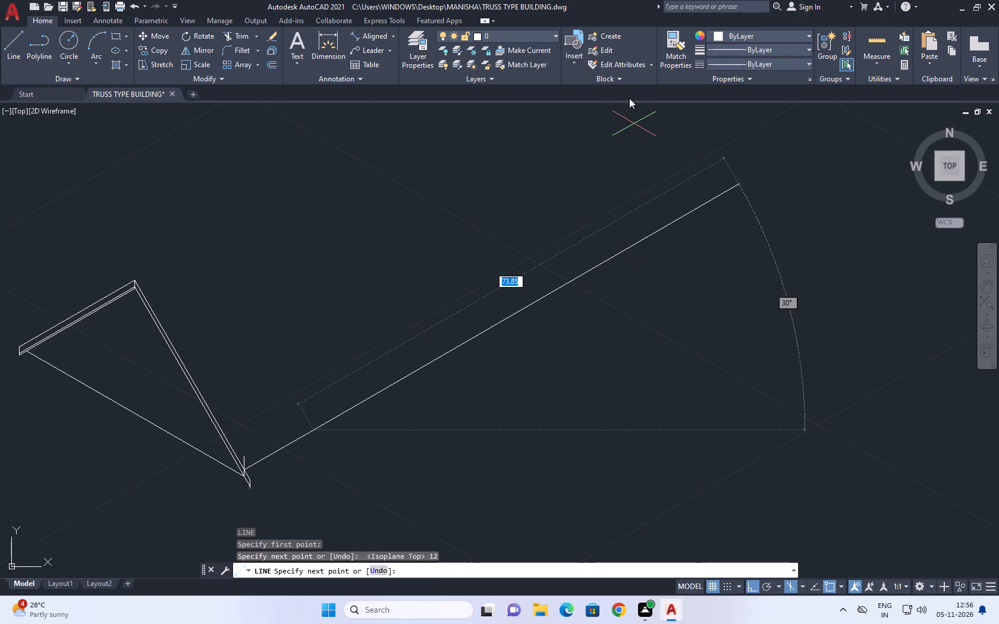
Undo the segment of length 12 and redraw it 50 long in the same 30° direction, finishing the line.
{"action": "scroll", "coordinate": [432, 185], "scroll_direction": "down", "scroll_amount": 1}
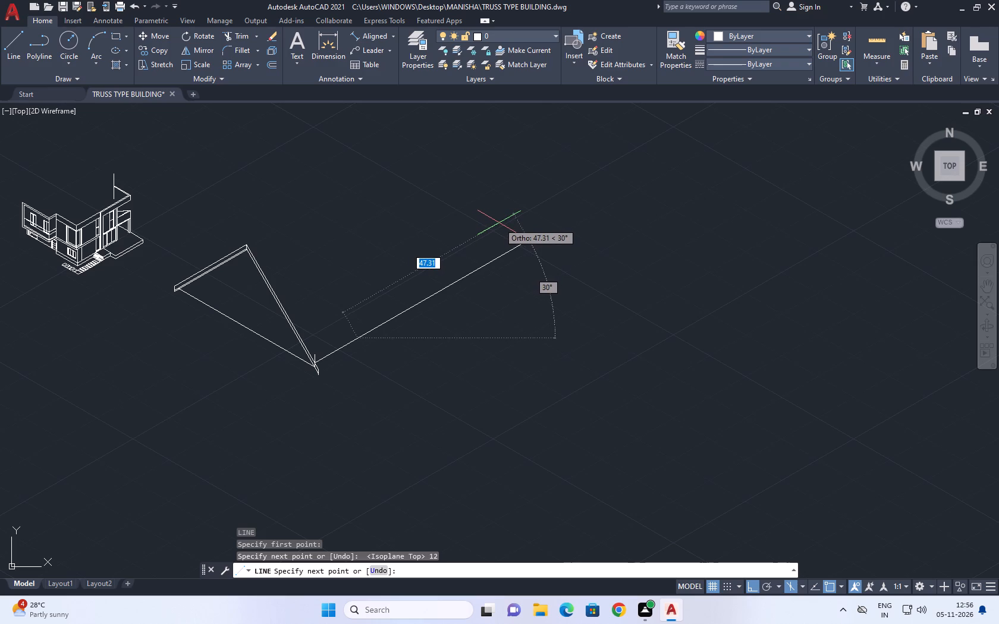
{"action": "key", "text": "ctrl+z"}
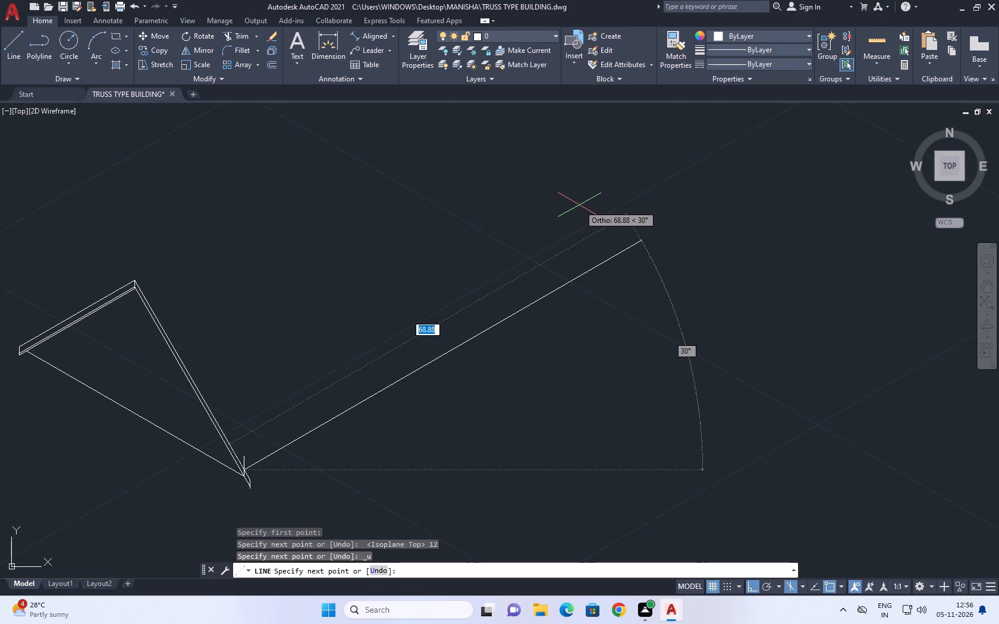
{"action": "type", "text": "50"}
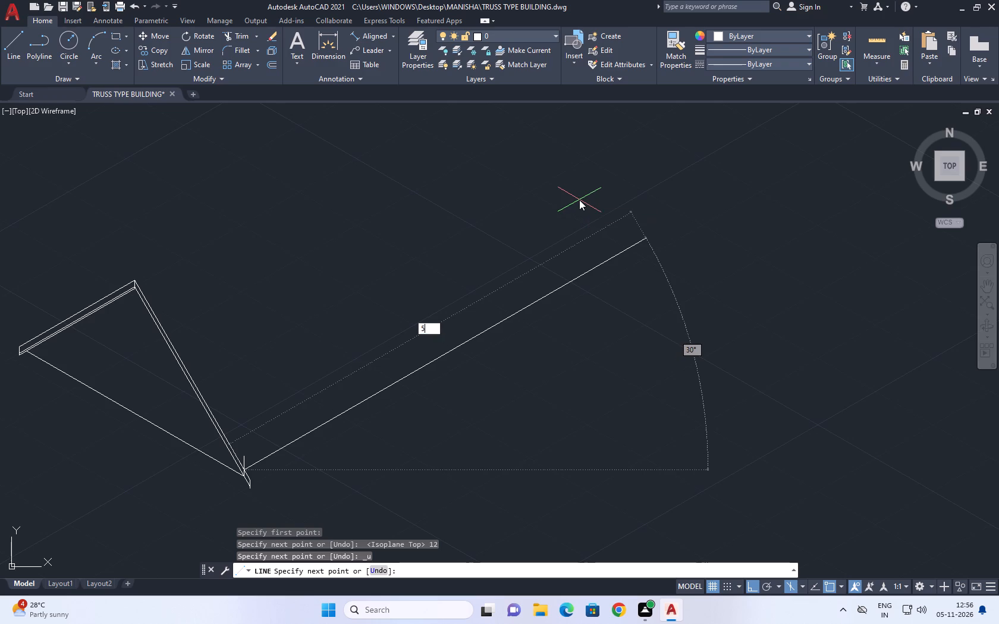
{"action": "key", "text": "Return"}
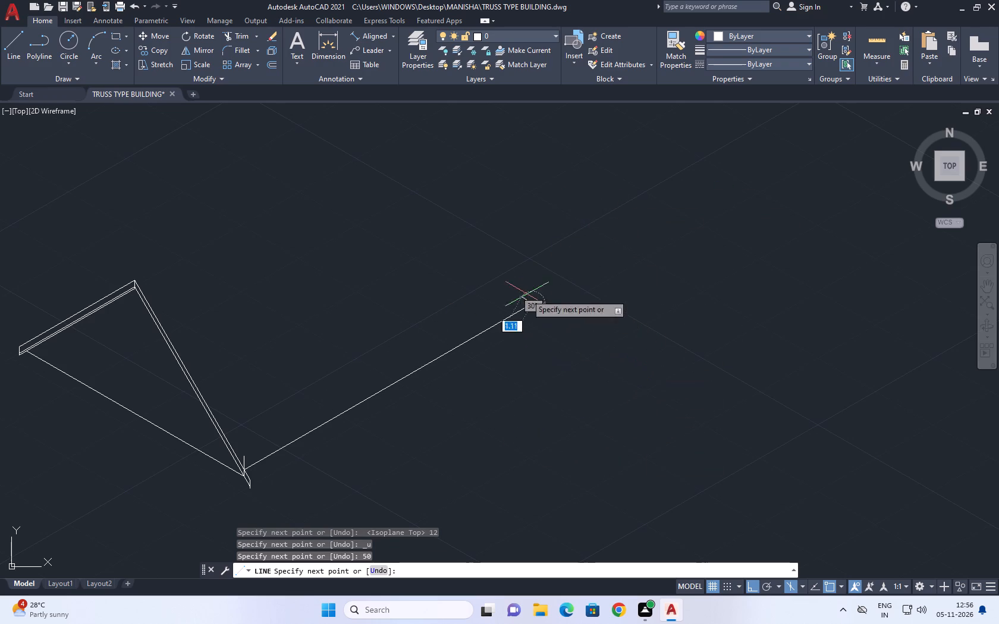
{"action": "middle_click_drag", "start_coordinate": [467, 245], "coordinate": [467, 256]}
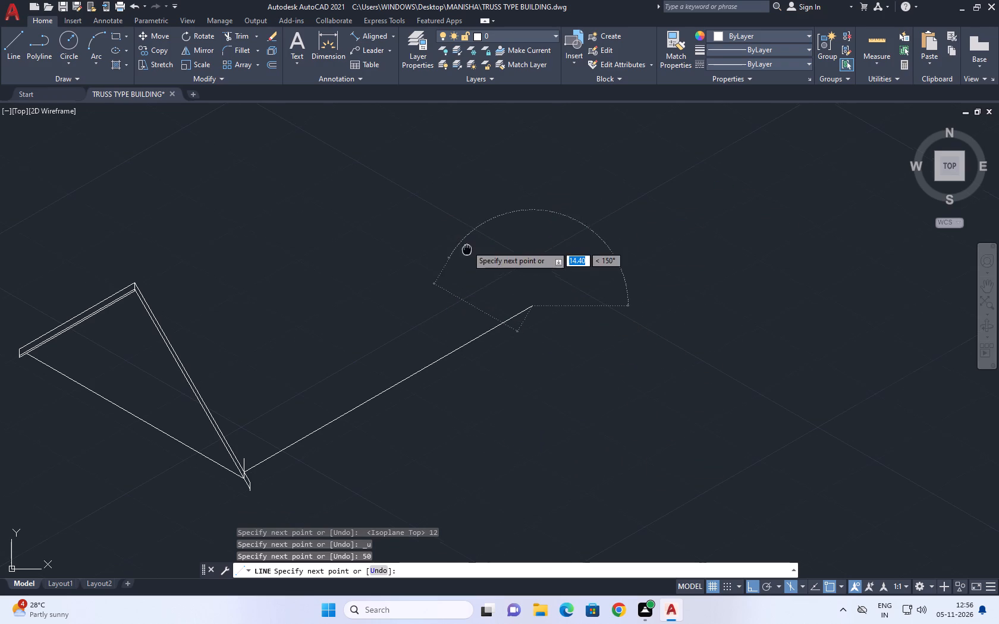
{"action": "middle_click_drag", "start_coordinate": [467, 256], "coordinate": [484, 305]}
{"action": "right_click", "coordinate": [437, 230]}
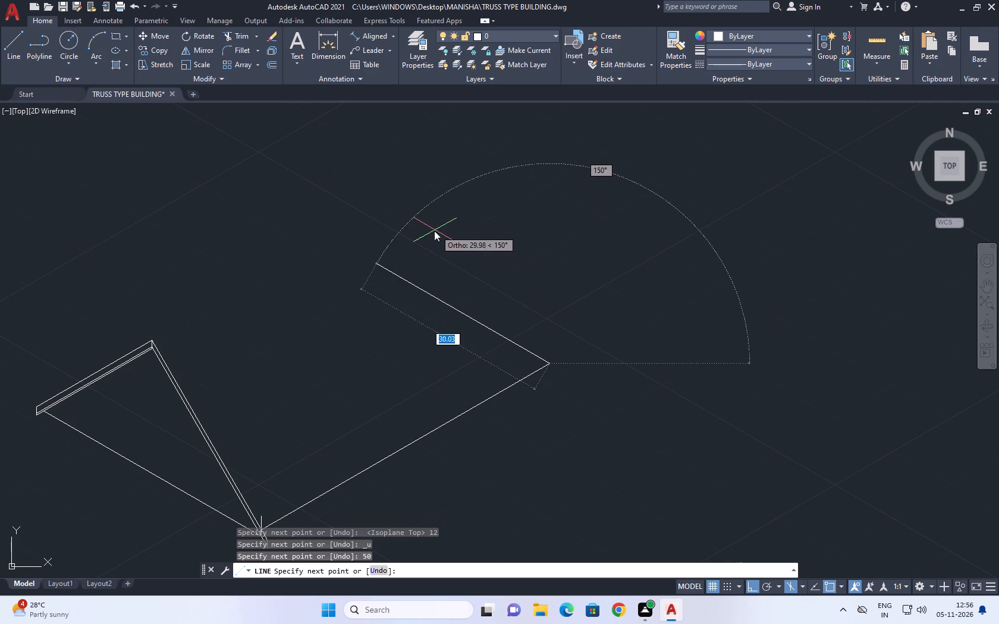
{"action": "left_click", "coordinate": [486, 249]}
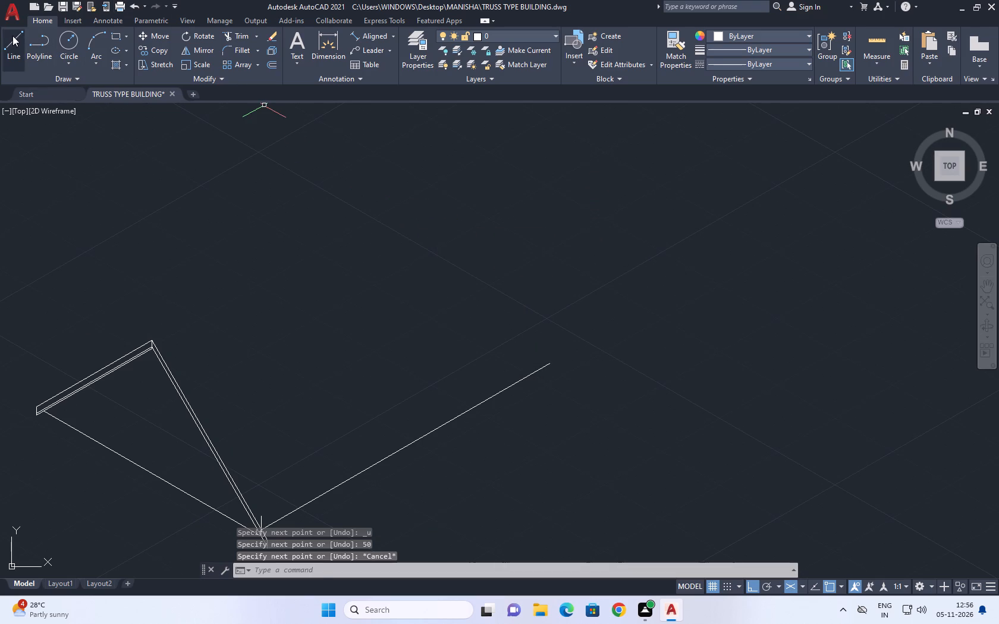
Draw a line from the triangle's apex at 30°, parallel to the line of length 50 and nearly as long.
{"action": "left_click", "coordinate": [11, 37]}
{"action": "left_click", "coordinate": [148, 341]}
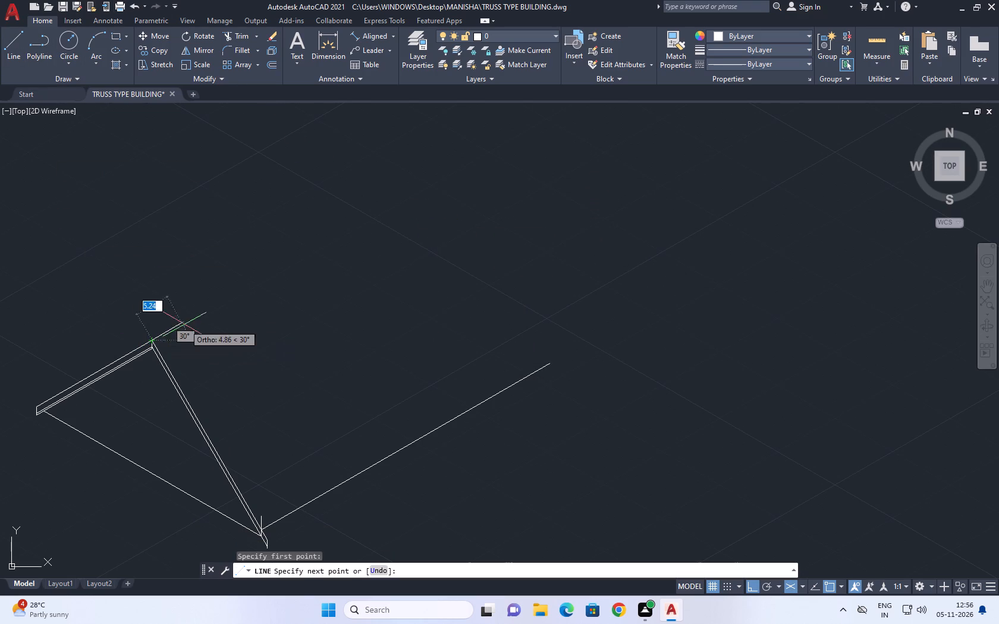
{"action": "left_click_drag", "start_coordinate": [480, 213], "coordinate": [480, 223]}
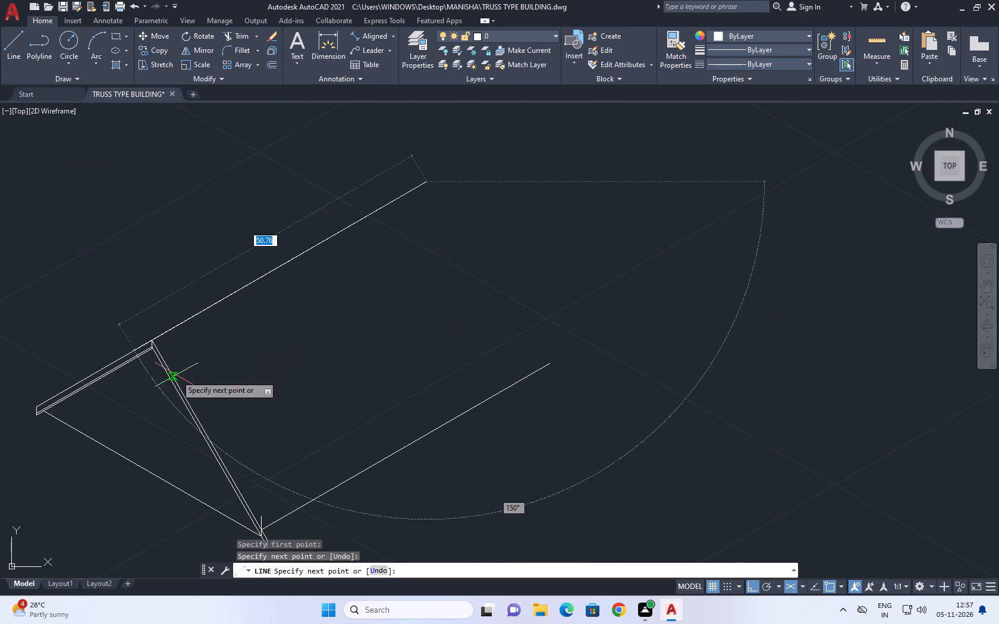
{"action": "right_click", "coordinate": [265, 327]}
{"action": "left_click", "coordinate": [321, 345]}
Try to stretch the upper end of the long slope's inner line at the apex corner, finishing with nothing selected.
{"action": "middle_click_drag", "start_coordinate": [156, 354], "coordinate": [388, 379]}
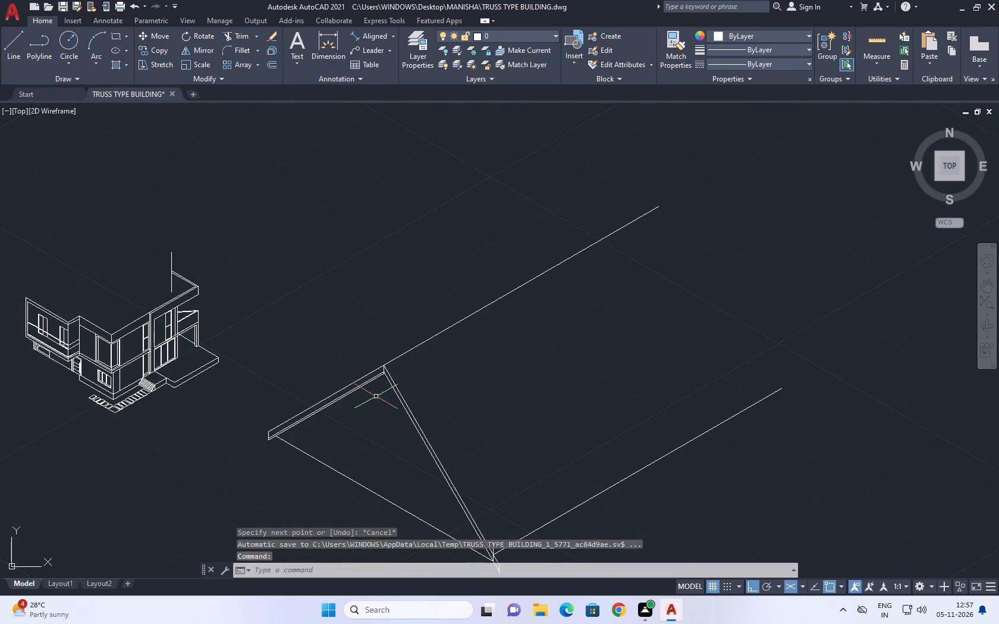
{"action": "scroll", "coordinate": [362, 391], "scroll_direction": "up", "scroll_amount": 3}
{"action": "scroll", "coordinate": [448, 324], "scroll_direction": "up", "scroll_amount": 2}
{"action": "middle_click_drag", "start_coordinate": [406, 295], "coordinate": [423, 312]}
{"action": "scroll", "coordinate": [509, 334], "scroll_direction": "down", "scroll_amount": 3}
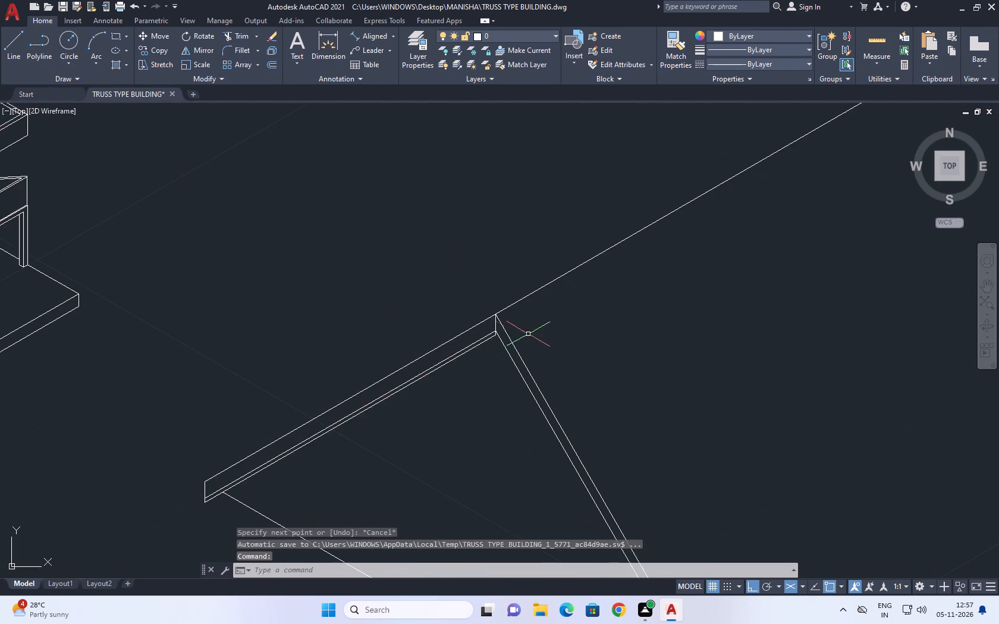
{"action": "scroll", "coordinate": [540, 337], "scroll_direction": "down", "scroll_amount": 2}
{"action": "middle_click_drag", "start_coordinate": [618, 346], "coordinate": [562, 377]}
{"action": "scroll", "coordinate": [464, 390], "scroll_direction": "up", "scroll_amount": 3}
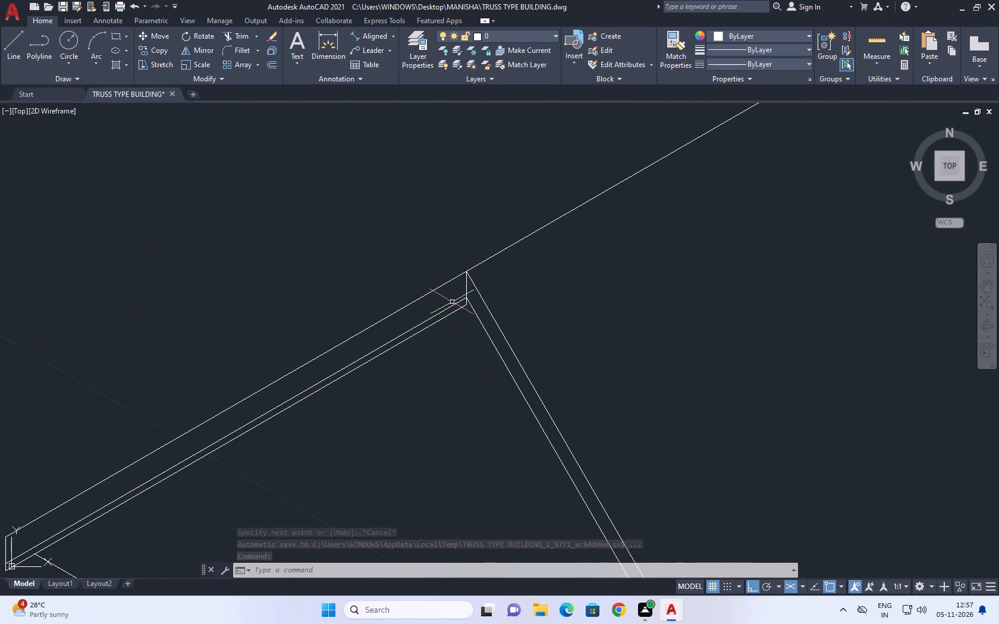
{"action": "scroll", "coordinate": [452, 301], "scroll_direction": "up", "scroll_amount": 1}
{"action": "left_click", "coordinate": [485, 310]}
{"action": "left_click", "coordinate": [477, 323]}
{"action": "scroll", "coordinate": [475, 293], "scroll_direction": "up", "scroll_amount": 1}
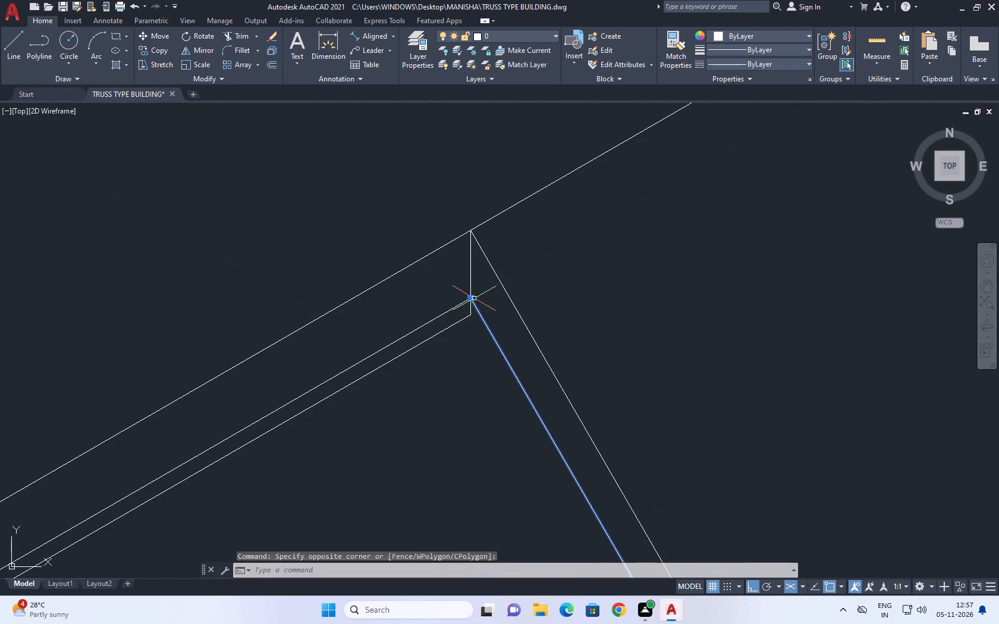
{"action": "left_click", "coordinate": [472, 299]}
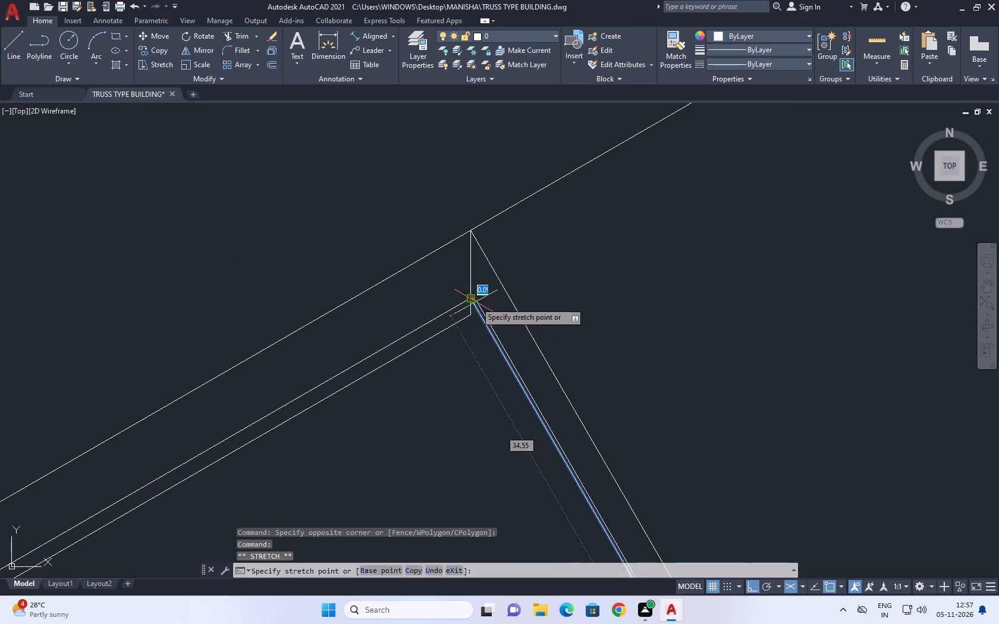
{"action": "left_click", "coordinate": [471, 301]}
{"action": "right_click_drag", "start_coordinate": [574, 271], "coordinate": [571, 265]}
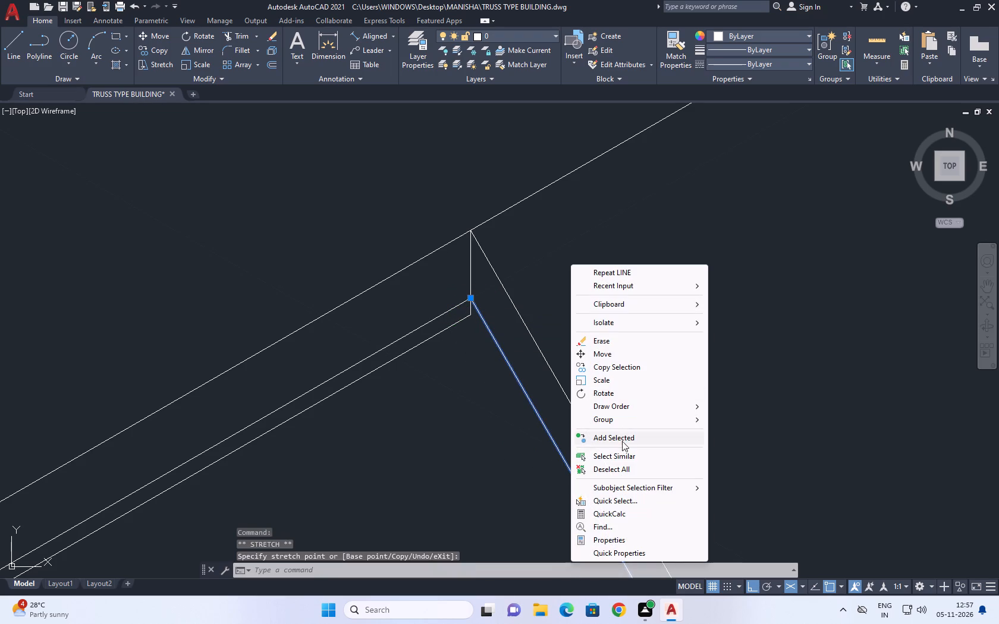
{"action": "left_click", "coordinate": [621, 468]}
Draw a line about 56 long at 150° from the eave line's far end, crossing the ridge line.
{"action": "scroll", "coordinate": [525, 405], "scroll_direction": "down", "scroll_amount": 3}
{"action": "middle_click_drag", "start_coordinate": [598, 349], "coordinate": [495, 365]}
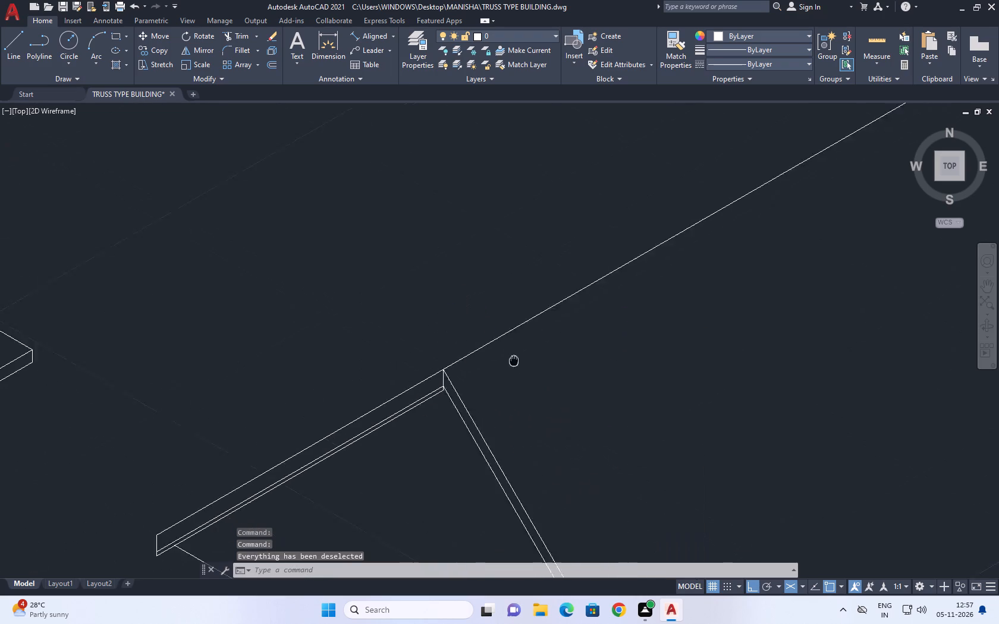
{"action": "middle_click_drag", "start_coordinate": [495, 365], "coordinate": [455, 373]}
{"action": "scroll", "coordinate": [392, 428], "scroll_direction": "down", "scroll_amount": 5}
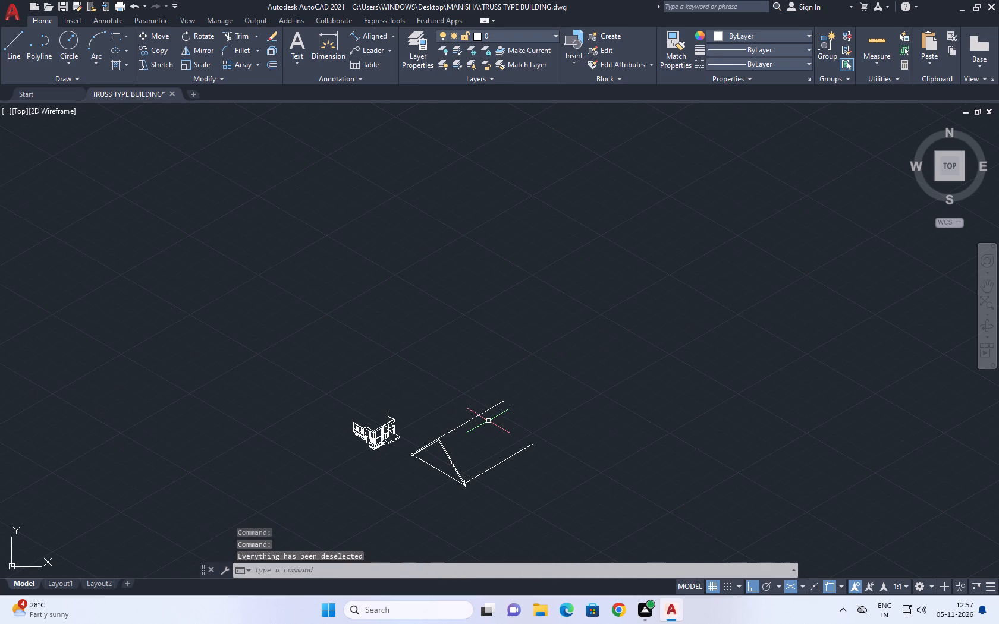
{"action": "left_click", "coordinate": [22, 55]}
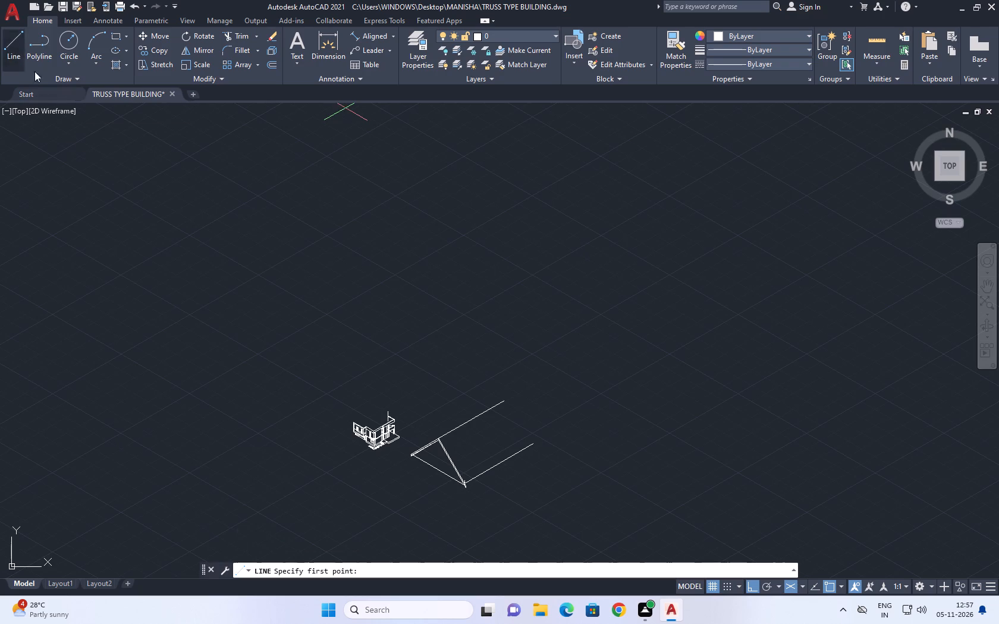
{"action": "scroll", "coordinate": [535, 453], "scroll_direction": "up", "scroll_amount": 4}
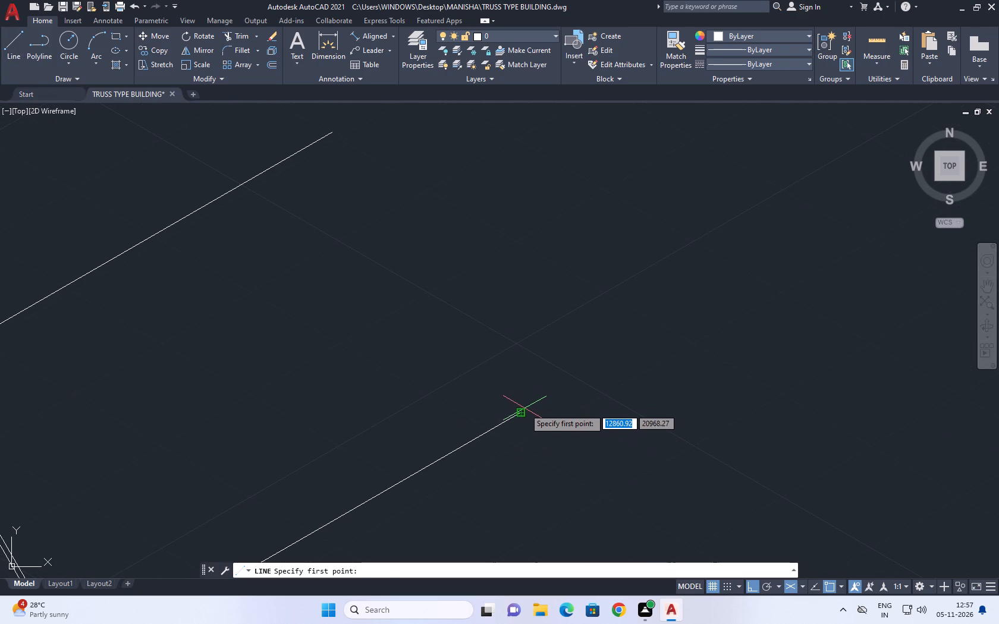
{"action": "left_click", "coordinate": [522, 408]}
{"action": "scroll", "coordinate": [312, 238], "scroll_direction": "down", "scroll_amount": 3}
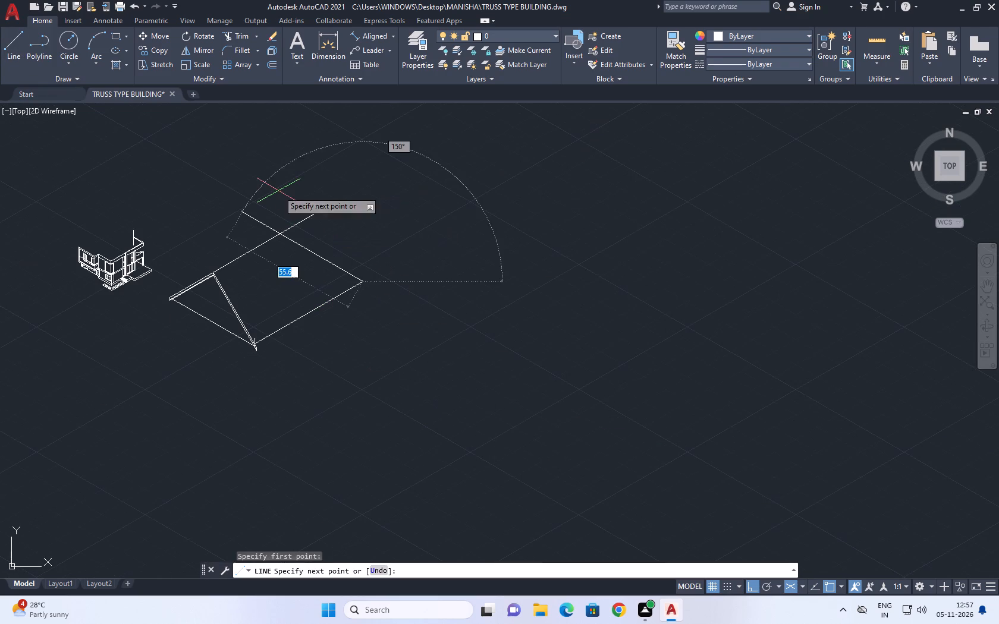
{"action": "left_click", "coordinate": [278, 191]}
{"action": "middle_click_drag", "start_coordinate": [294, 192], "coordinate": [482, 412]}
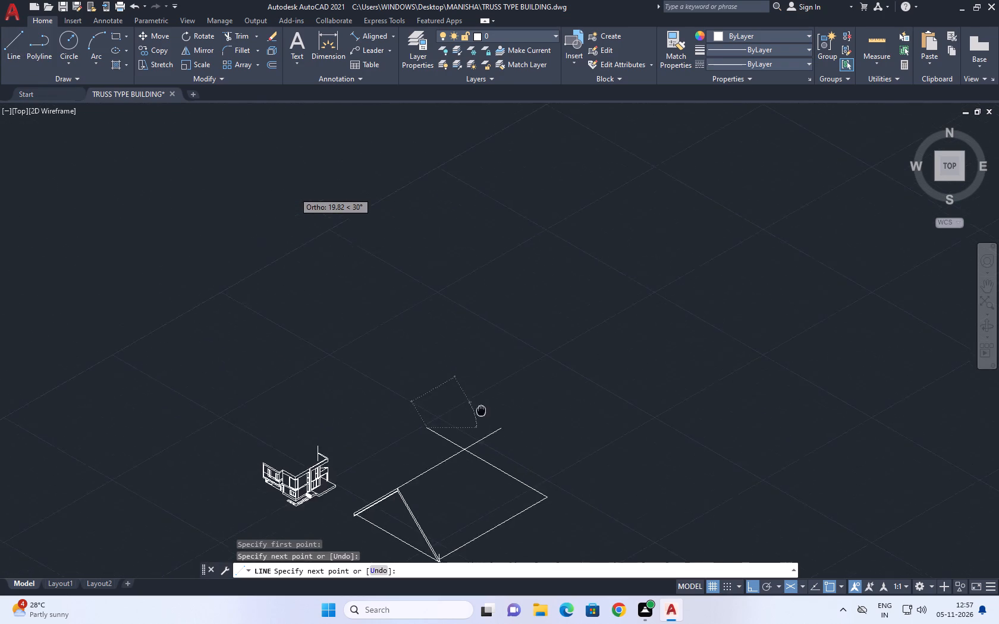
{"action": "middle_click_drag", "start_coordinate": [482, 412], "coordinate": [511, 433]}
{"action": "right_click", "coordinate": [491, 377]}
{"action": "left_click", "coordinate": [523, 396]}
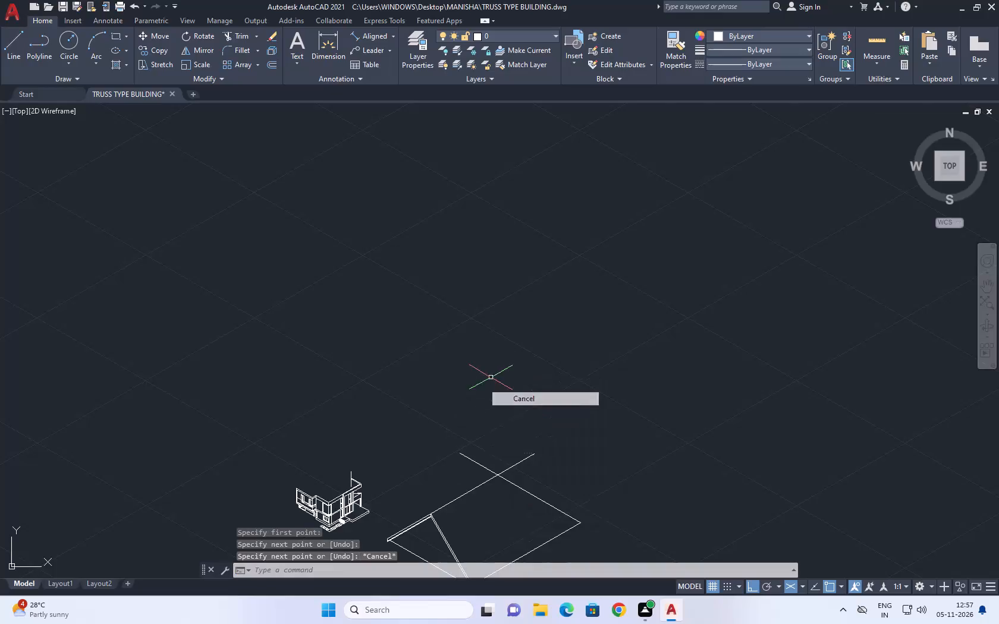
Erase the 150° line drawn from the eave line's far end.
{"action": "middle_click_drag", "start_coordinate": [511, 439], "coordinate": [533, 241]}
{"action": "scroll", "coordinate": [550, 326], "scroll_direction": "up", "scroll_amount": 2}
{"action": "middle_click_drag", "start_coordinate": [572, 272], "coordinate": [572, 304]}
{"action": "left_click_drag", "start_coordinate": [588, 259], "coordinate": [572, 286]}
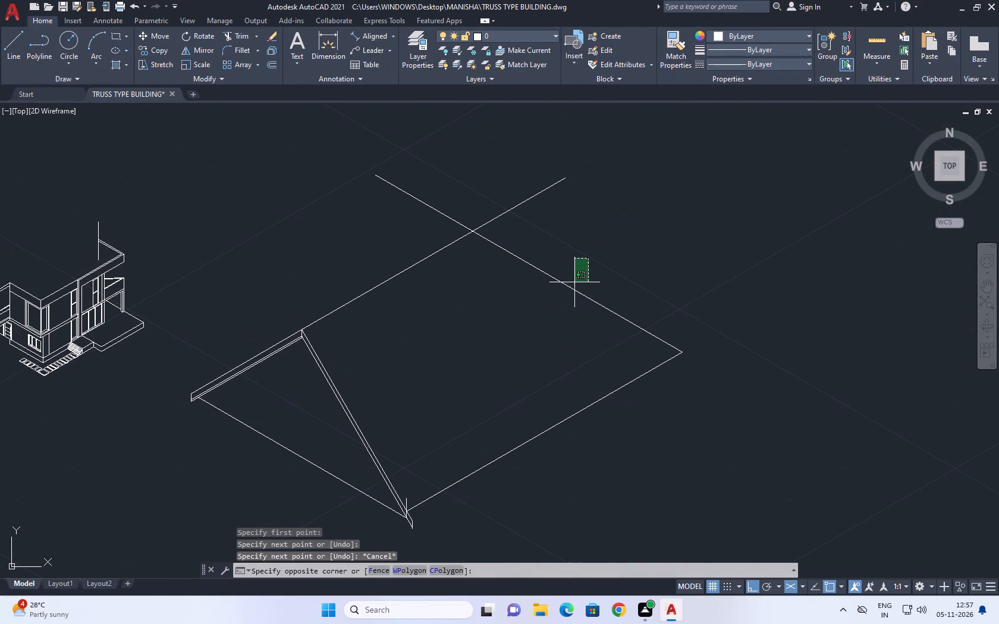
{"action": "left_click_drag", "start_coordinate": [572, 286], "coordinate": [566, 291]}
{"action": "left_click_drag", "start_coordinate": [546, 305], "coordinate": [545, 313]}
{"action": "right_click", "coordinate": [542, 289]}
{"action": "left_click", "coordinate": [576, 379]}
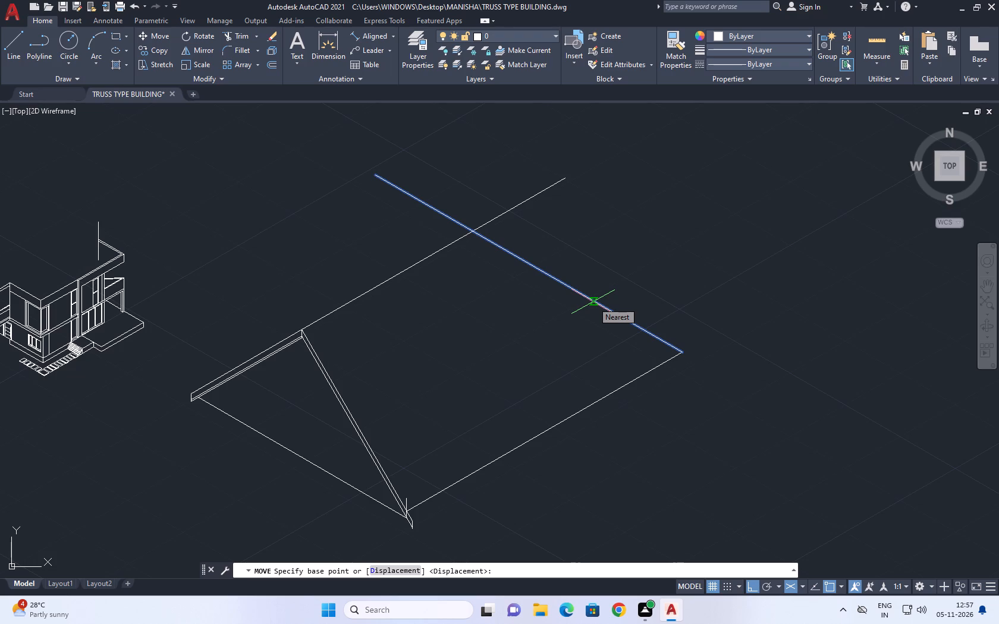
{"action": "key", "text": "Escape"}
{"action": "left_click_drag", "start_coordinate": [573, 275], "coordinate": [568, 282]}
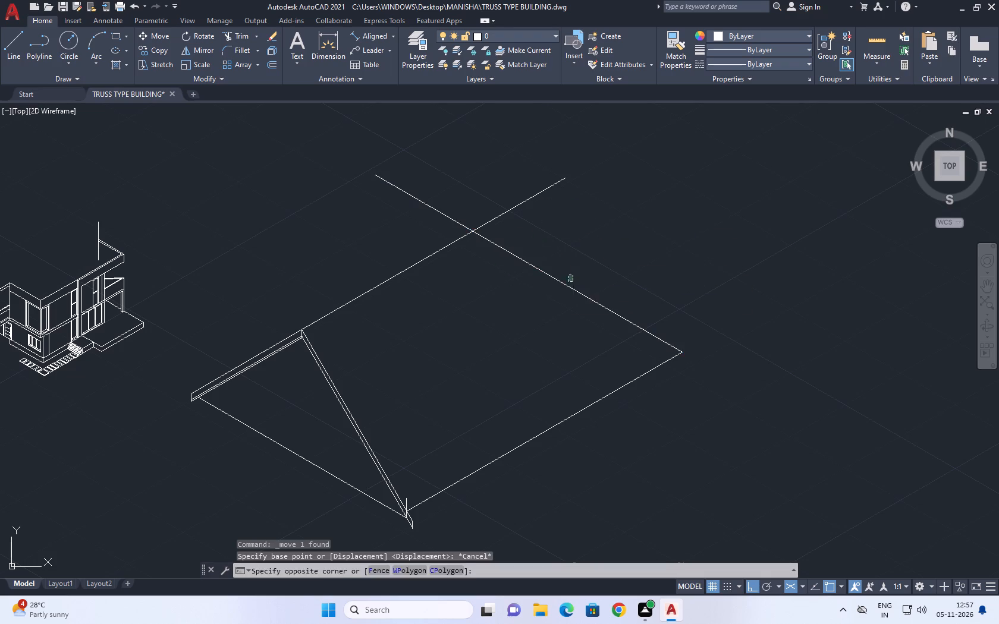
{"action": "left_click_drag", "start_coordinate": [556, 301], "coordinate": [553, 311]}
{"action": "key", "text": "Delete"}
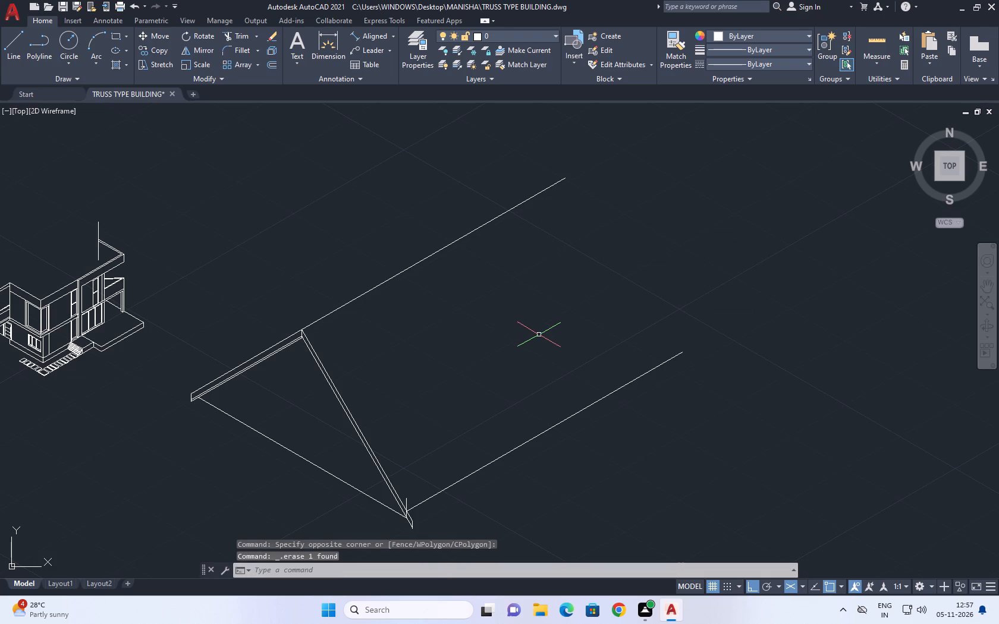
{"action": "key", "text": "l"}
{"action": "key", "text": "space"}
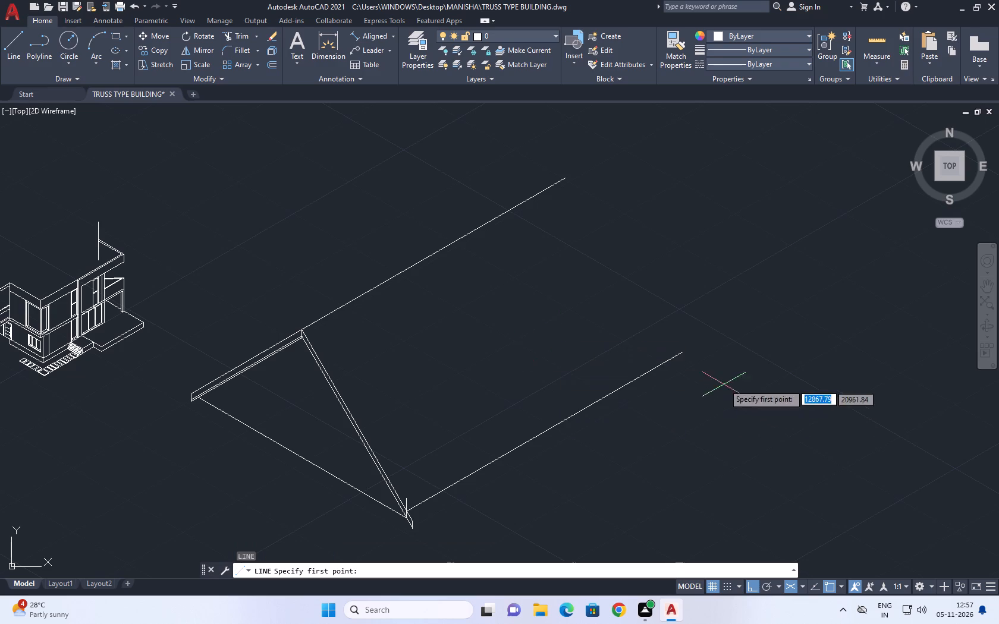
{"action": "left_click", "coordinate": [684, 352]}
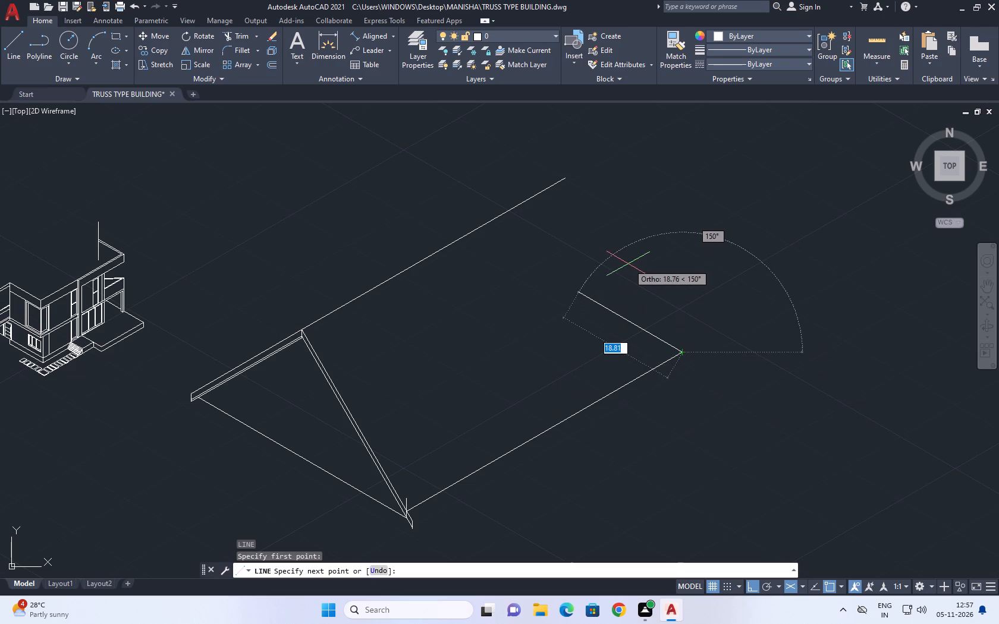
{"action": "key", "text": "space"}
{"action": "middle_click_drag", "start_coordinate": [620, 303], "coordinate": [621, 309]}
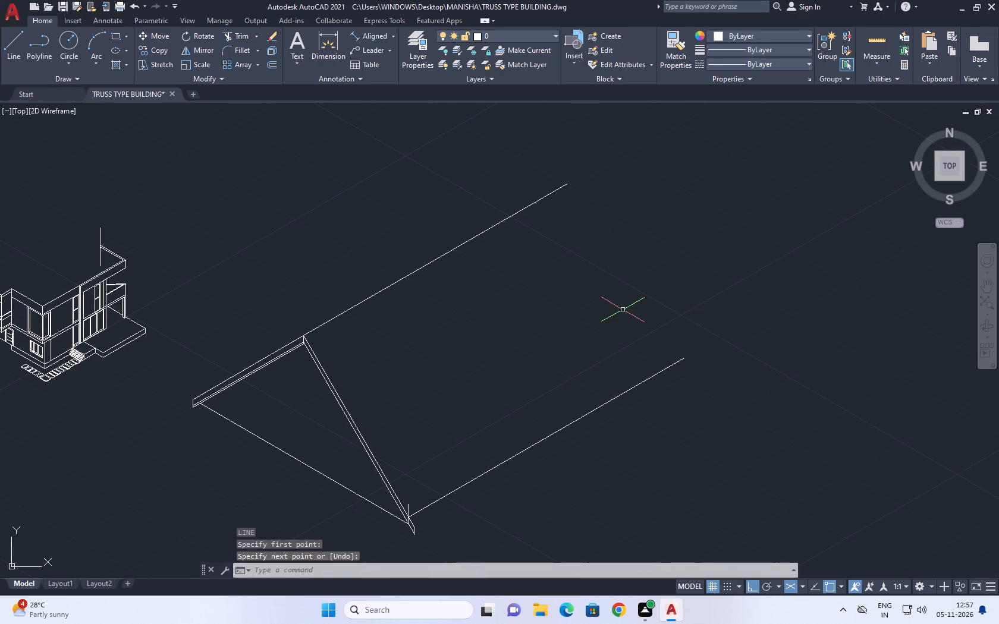
Draw a line about 46 long at 330° from the ridge line's far end, past the eave side.
{"action": "key", "text": "l"}
{"action": "key", "text": "space"}
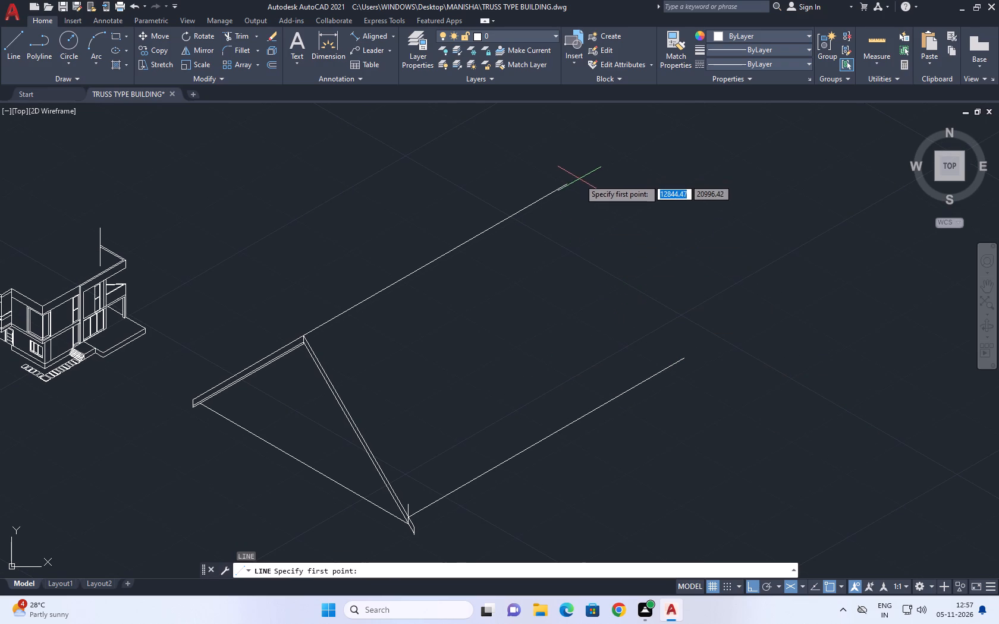
{"action": "left_click", "coordinate": [568, 181]}
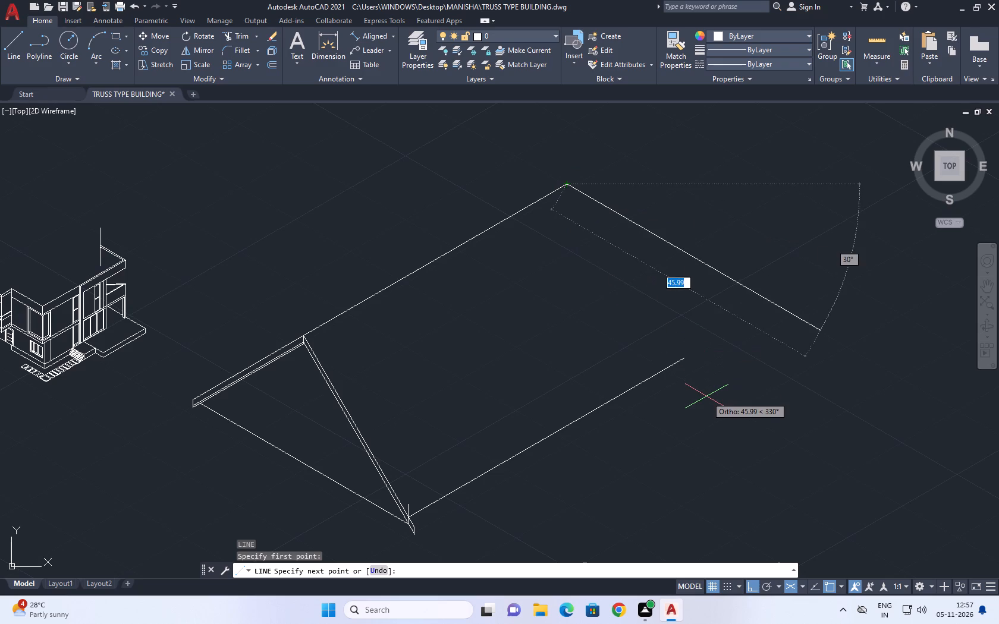
{"action": "left_click", "coordinate": [706, 396]}
{"action": "key", "text": "space"}
Extend the eave line at its far end to meet the 330° line from the ridge.
{"action": "middle_click_drag", "start_coordinate": [555, 348], "coordinate": [557, 363]}
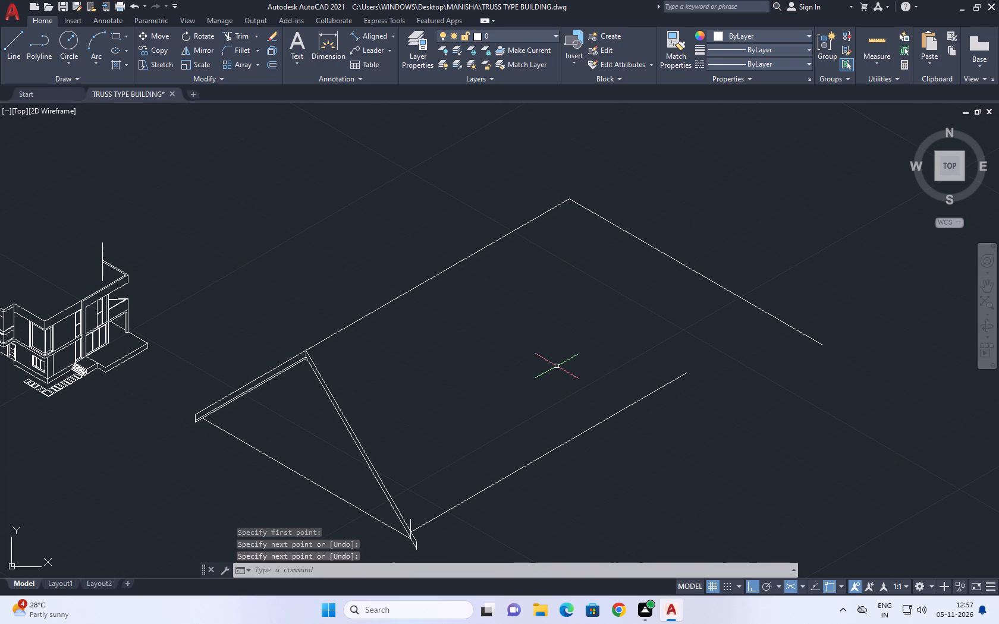
{"action": "key", "text": "e"}
{"action": "key", "text": "x"}
{"action": "key", "text": "space"}
{"action": "left_click", "coordinate": [596, 389]}
{"action": "left_click", "coordinate": [695, 452]}
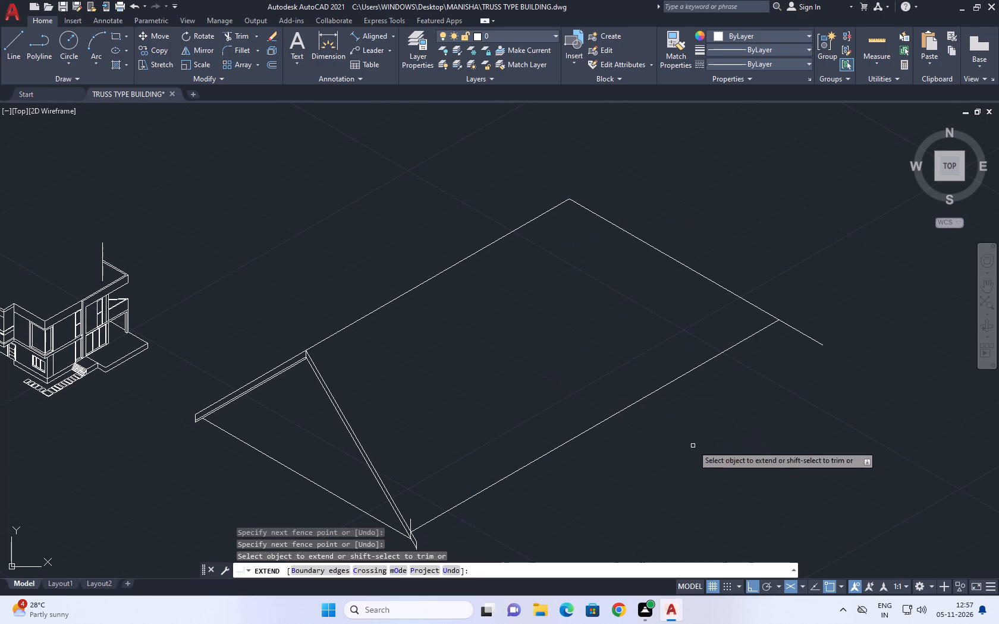
{"action": "key", "text": "space"}
Trim the part of the 330° line that runs beyond the eave line.
{"action": "type", "text": "YT"}
{"action": "key", "text": "space"}
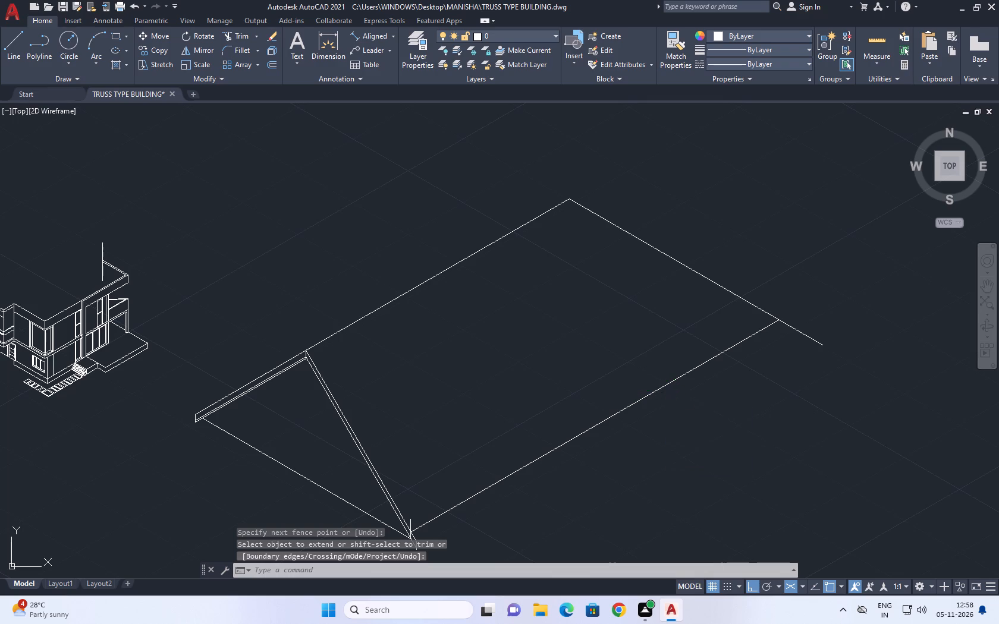
{"action": "key", "text": "t"}
{"action": "key", "text": "r"}
{"action": "key", "text": "space"}
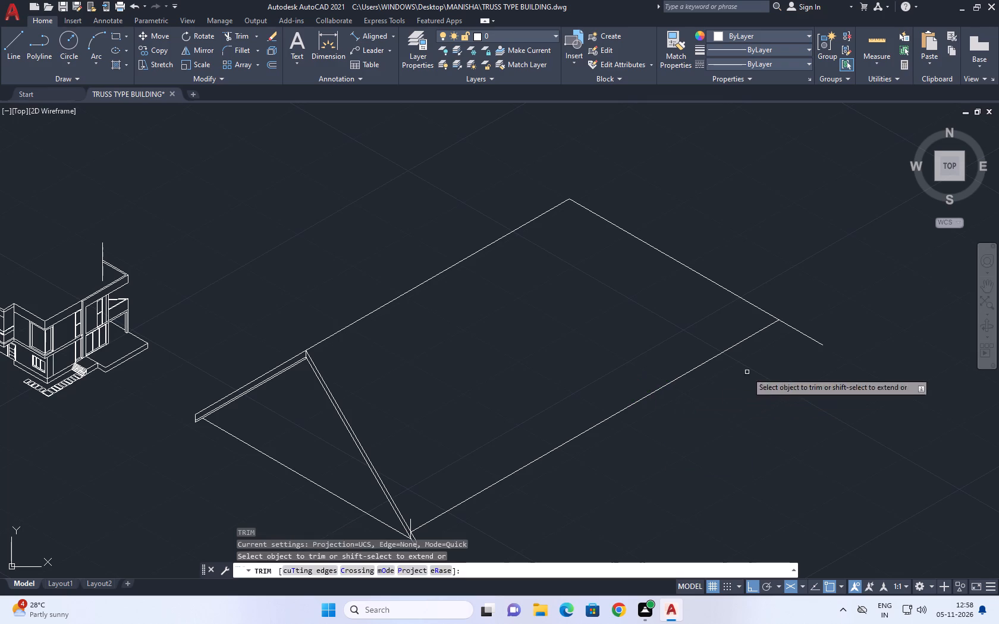
{"action": "left_click", "coordinate": [788, 318]}
{"action": "left_click", "coordinate": [775, 361]}
{"action": "key", "text": "space"}
Copy the eave line down from its near endpoint to the gable's bottom corner, where the base line meets the vertical.
{"action": "scroll", "coordinate": [689, 348], "scroll_direction": "down", "scroll_amount": 3}
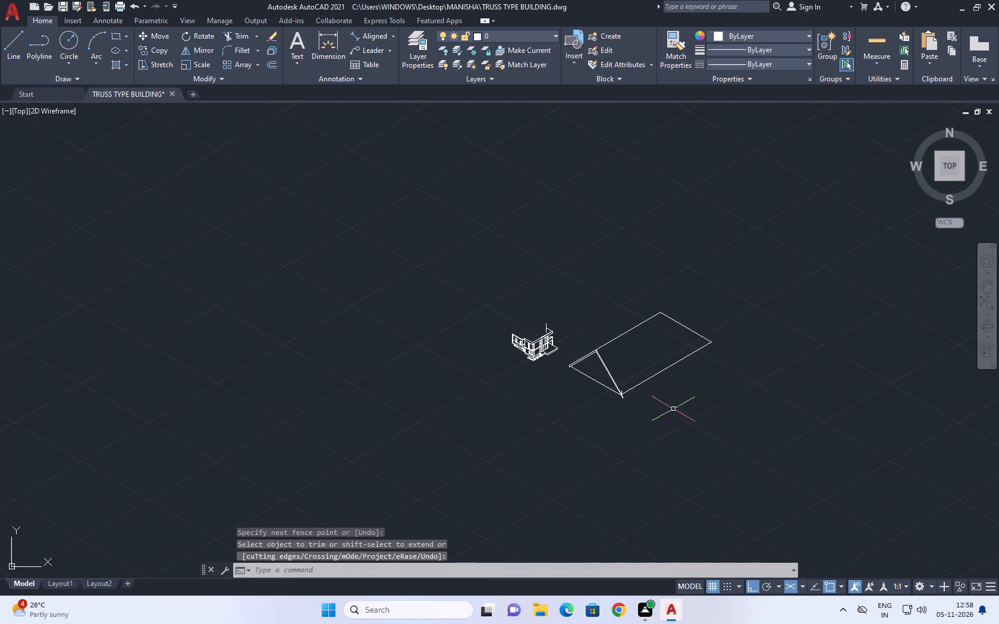
{"action": "middle_click_drag", "start_coordinate": [653, 399], "coordinate": [638, 421]}
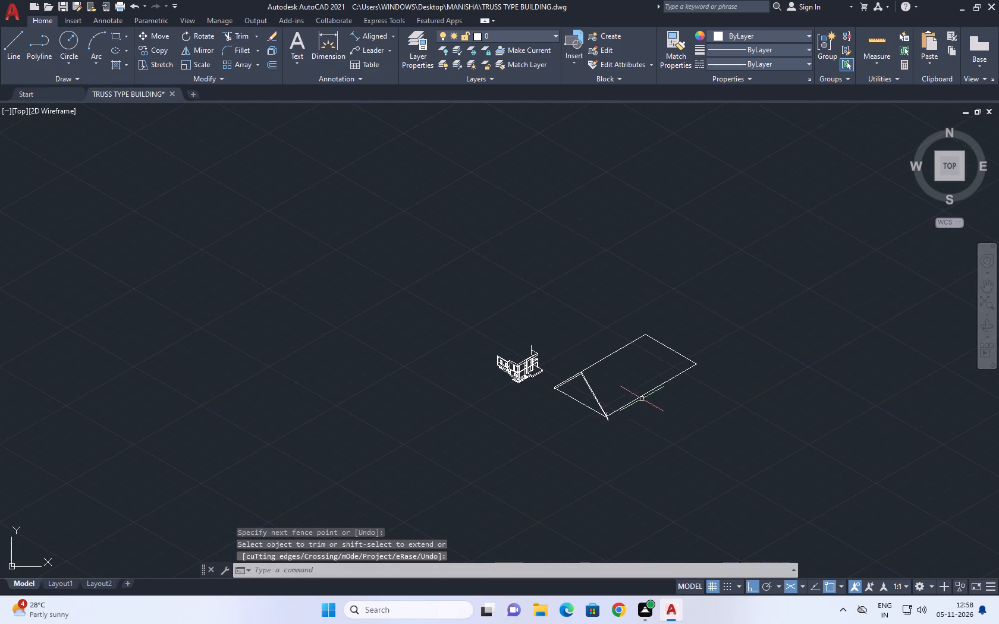
{"action": "scroll", "coordinate": [640, 399], "scroll_direction": "up", "scroll_amount": 3}
{"action": "left_click", "coordinate": [621, 439]}
{"action": "left_click", "coordinate": [585, 348]}
{"action": "middle_click_drag", "start_coordinate": [590, 362], "coordinate": [593, 374]}
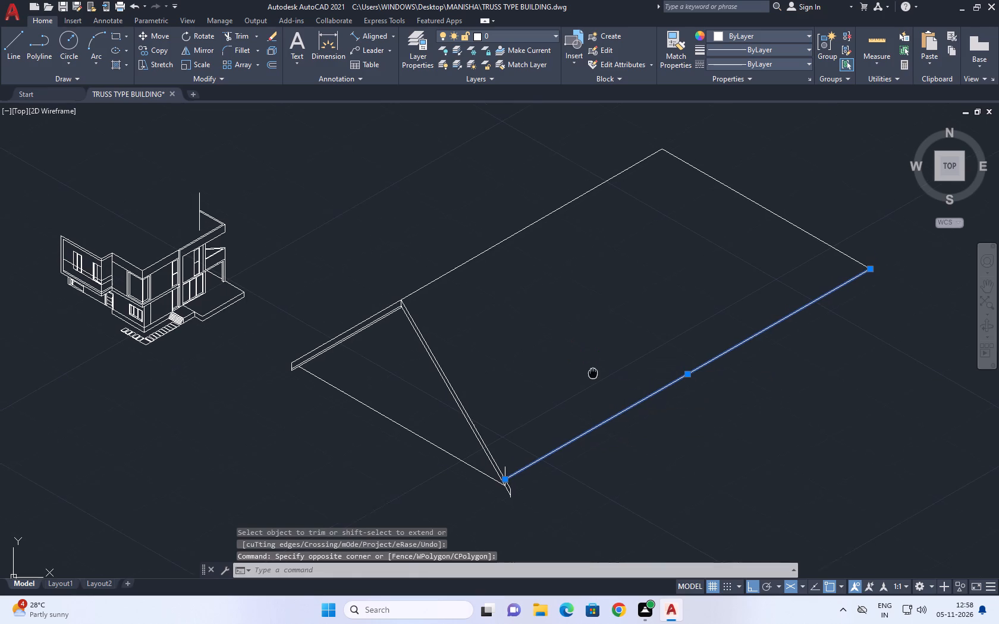
{"action": "middle_click_drag", "start_coordinate": [593, 374], "coordinate": [593, 383]}
{"action": "key", "text": "c"}
{"action": "key", "text": "o"}
{"action": "key", "text": "space"}
{"action": "scroll", "coordinate": [524, 484], "scroll_direction": "up", "scroll_amount": 1}
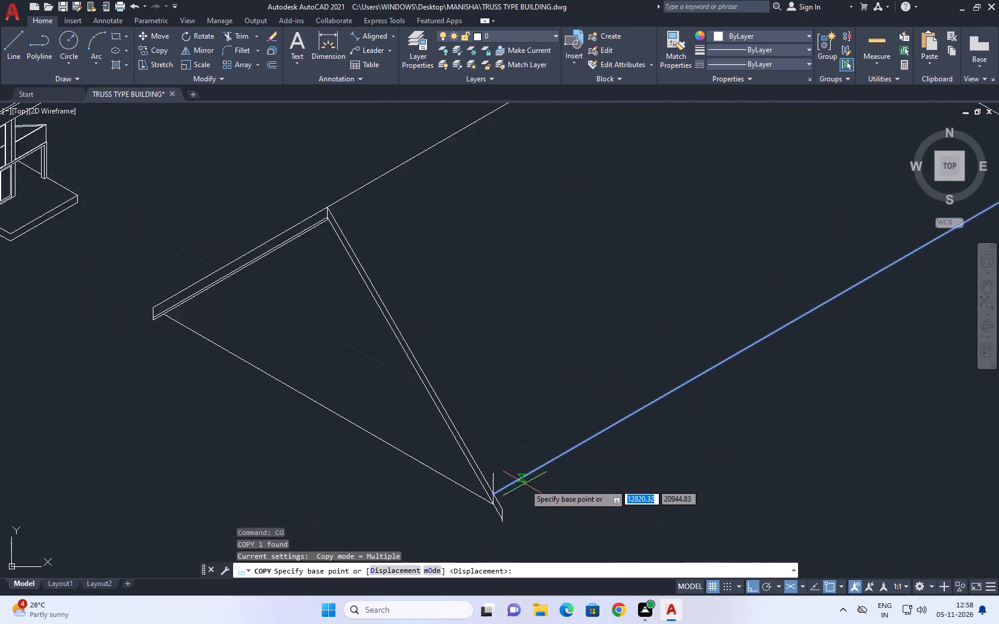
{"action": "scroll", "coordinate": [524, 484], "scroll_direction": "up", "scroll_amount": 3}
{"action": "middle_click_drag", "start_coordinate": [473, 502], "coordinate": [523, 337]}
{"action": "left_click", "coordinate": [499, 341]}
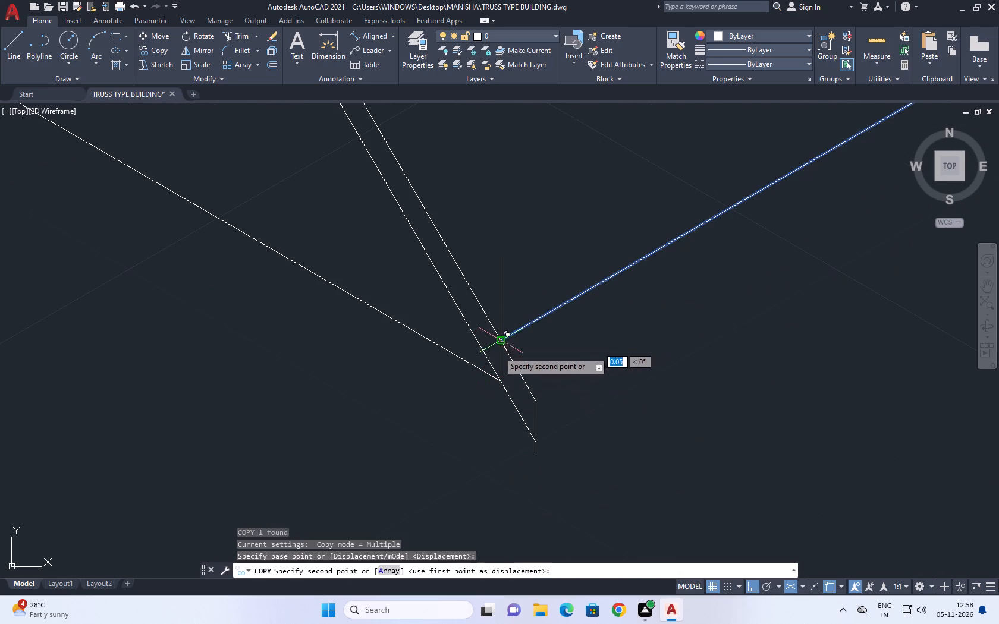
{"action": "left_click", "coordinate": [500, 381]}
{"action": "scroll", "coordinate": [508, 390], "scroll_direction": "down", "scroll_amount": 3}
{"action": "key", "text": "space"}
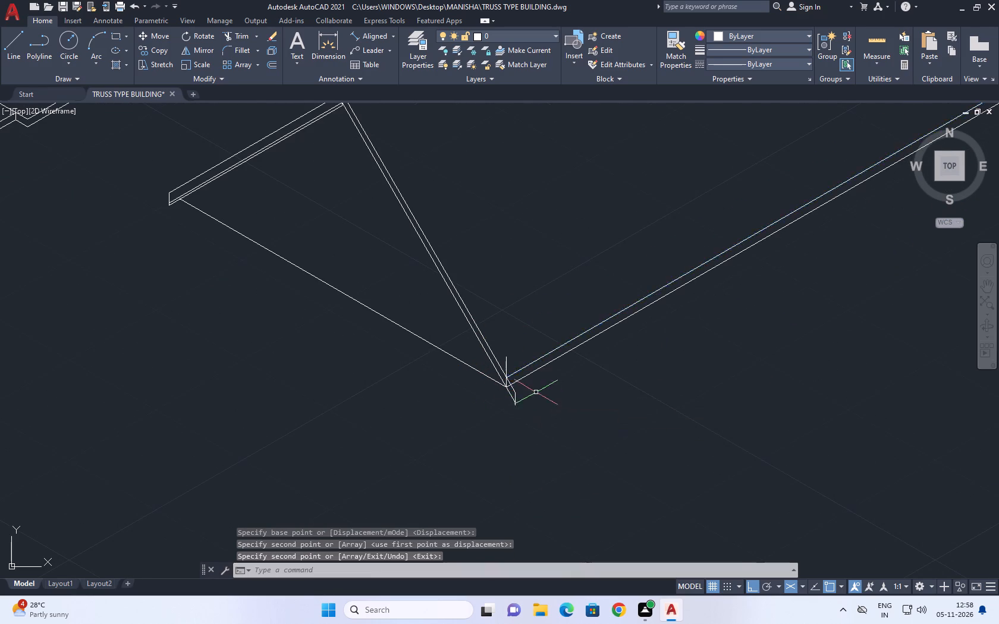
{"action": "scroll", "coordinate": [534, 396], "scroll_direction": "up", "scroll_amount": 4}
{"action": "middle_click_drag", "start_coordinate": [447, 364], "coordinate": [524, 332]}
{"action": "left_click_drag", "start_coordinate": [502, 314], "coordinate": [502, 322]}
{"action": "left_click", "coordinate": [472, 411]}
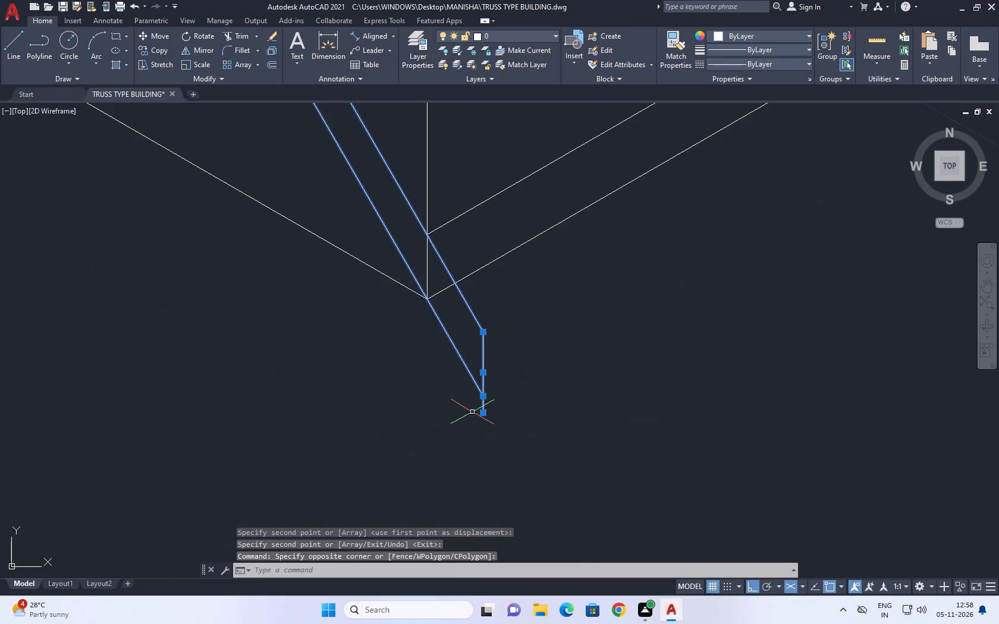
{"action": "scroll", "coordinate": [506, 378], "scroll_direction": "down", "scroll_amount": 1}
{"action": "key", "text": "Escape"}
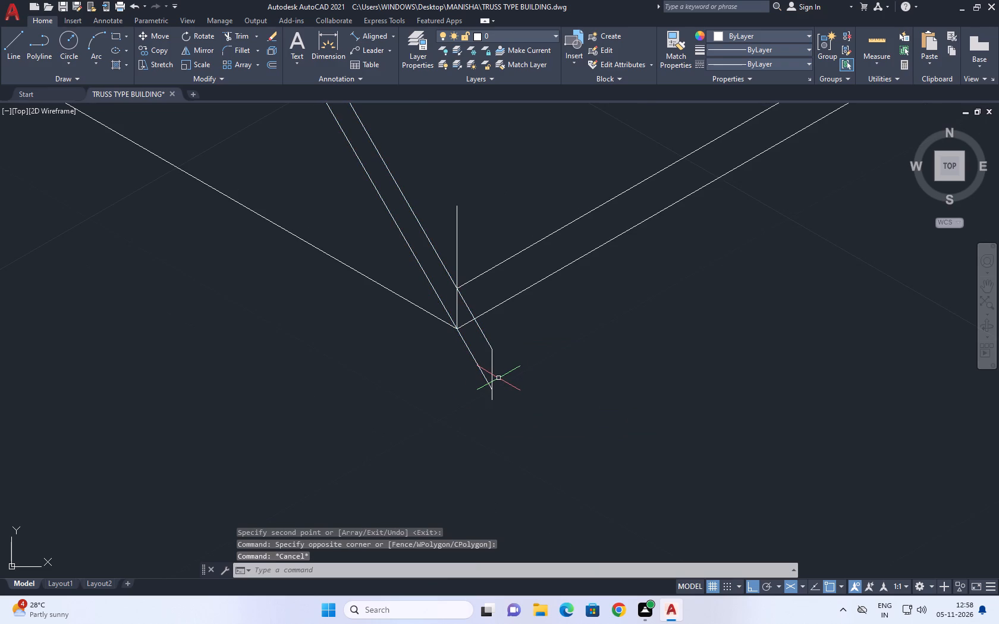
Trim the long slope's two lines and the short vertical end line that project beyond the near eave corner.
{"action": "type", "text": "TR"}
{"action": "key", "text": "space"}
{"action": "left_click", "coordinate": [512, 333]}
{"action": "left_click", "coordinate": [453, 380]}
{"action": "left_click", "coordinate": [491, 329]}
{"action": "left_click", "coordinate": [462, 367]}
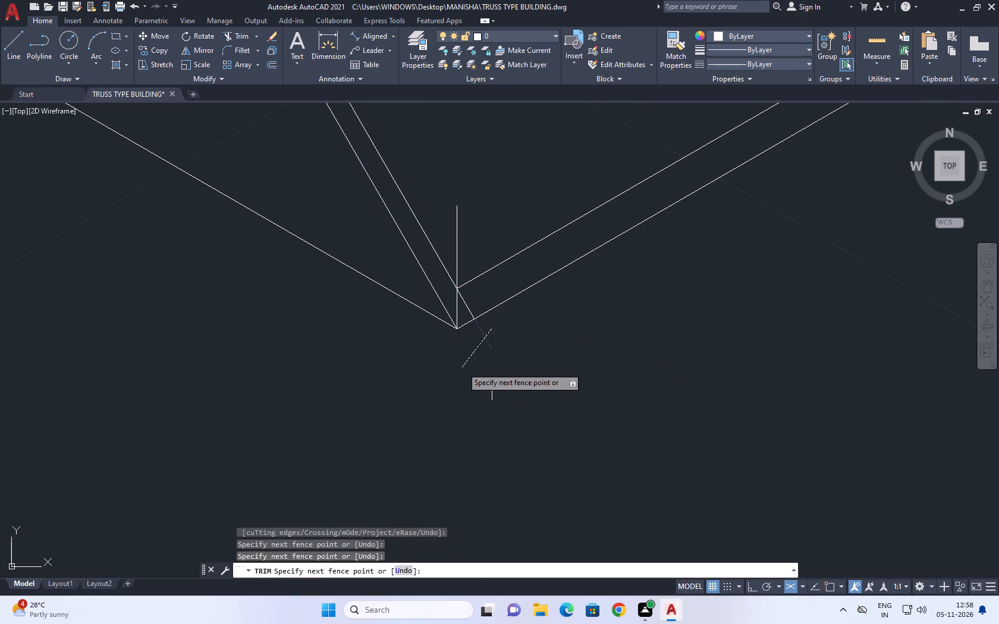
{"action": "left_click", "coordinate": [487, 390]}
{"action": "left_click", "coordinate": [503, 398]}
{"action": "scroll", "coordinate": [464, 275], "scroll_direction": "up", "scroll_amount": 2}
{"action": "left_click", "coordinate": [463, 326]}
{"action": "left_click", "coordinate": [456, 350]}
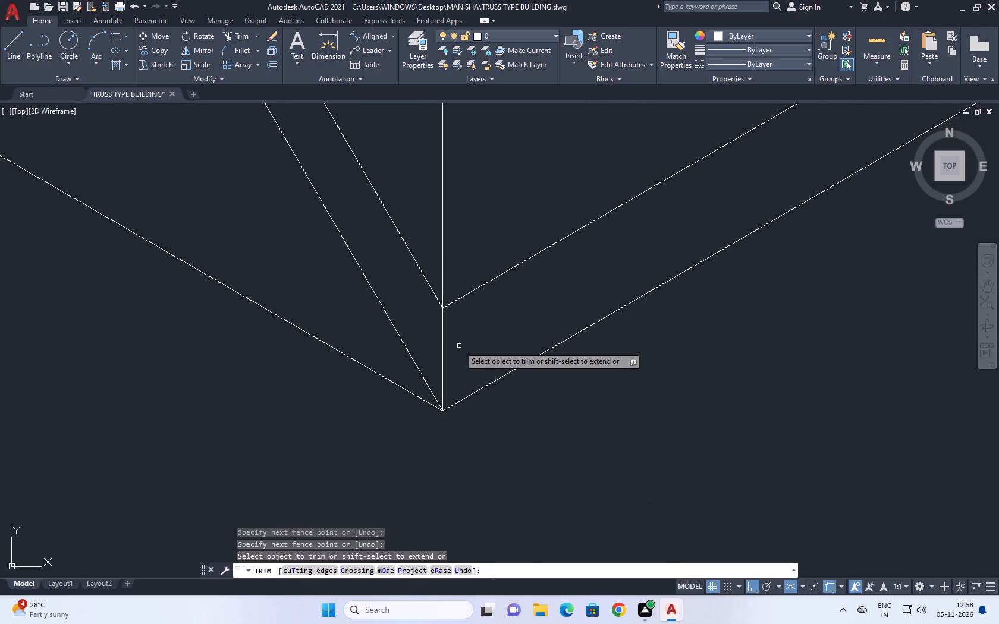
{"action": "scroll", "coordinate": [476, 305], "scroll_direction": "down", "scroll_amount": 2}
{"action": "key", "text": "Escape"}
Trim the part of the corner's vertical line that rises above the upper eave line.
{"action": "key", "text": "space"}
{"action": "left_click", "coordinate": [468, 266]}
{"action": "left_click", "coordinate": [455, 242]}
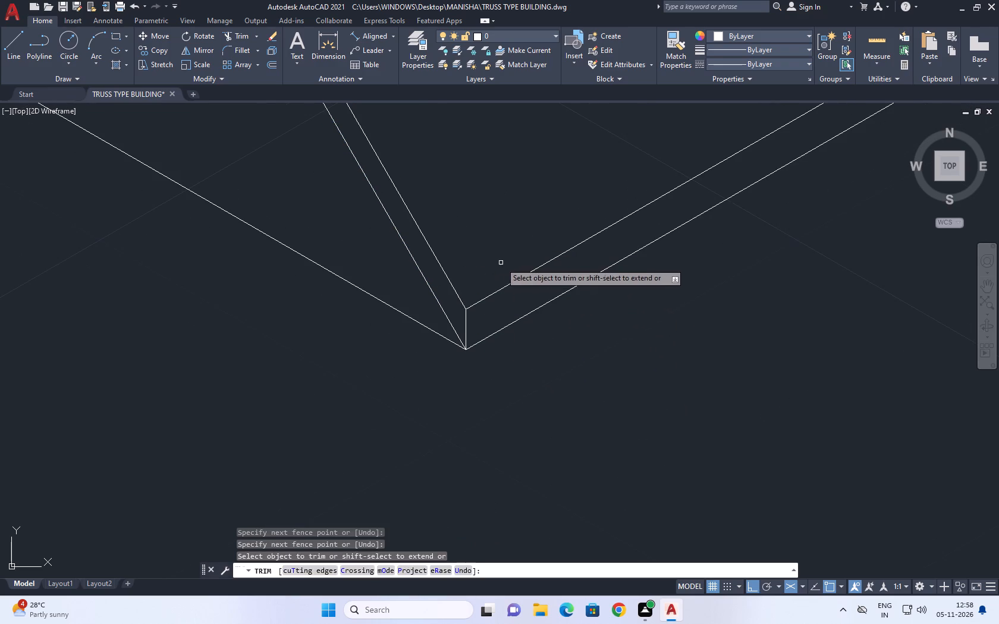
{"action": "scroll", "coordinate": [506, 267], "scroll_direction": "down", "scroll_amount": 1}
{"action": "key", "text": "Escape"}
Draw a vertical line down from the far eave corner, running past the end of the lower eave line.
{"action": "scroll", "coordinate": [488, 245], "scroll_direction": "down", "scroll_amount": 2}
{"action": "middle_click_drag", "start_coordinate": [521, 225], "coordinate": [544, 348]}
{"action": "scroll", "coordinate": [544, 349], "scroll_direction": "down", "scroll_amount": 2}
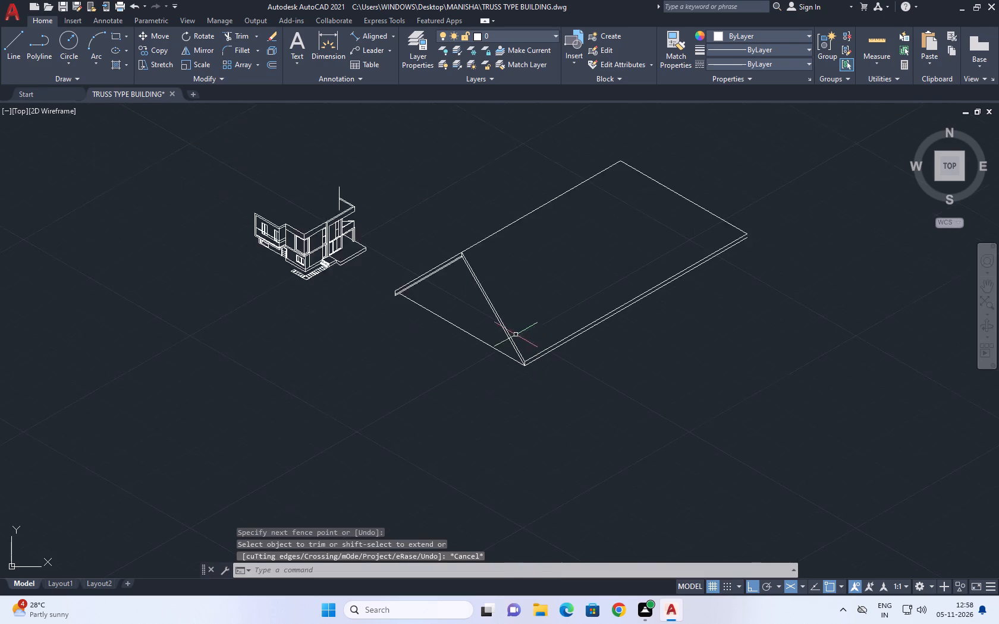
{"action": "scroll", "coordinate": [516, 334], "scroll_direction": "down", "scroll_amount": 1}
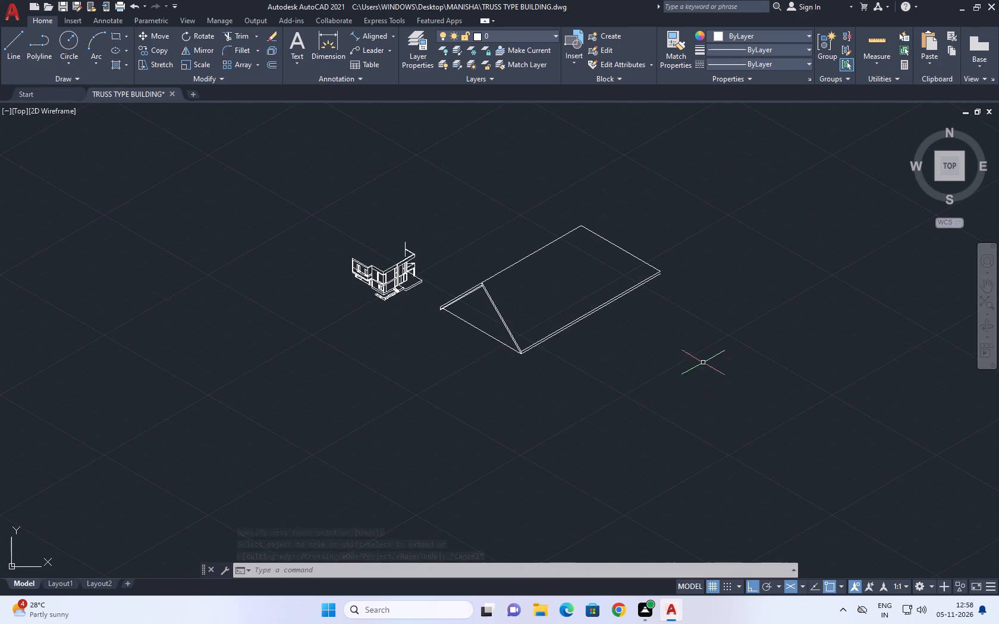
{"action": "middle_click_drag", "start_coordinate": [669, 269], "coordinate": [652, 315]}
{"action": "middle_click_drag", "start_coordinate": [633, 343], "coordinate": [617, 332]}
{"action": "scroll", "coordinate": [615, 306], "scroll_direction": "up", "scroll_amount": 3}
{"action": "middle_click_drag", "start_coordinate": [671, 336], "coordinate": [611, 307]}
{"action": "scroll", "coordinate": [602, 302], "scroll_direction": "up", "scroll_amount": 1}
{"action": "left_click", "coordinate": [17, 52]}
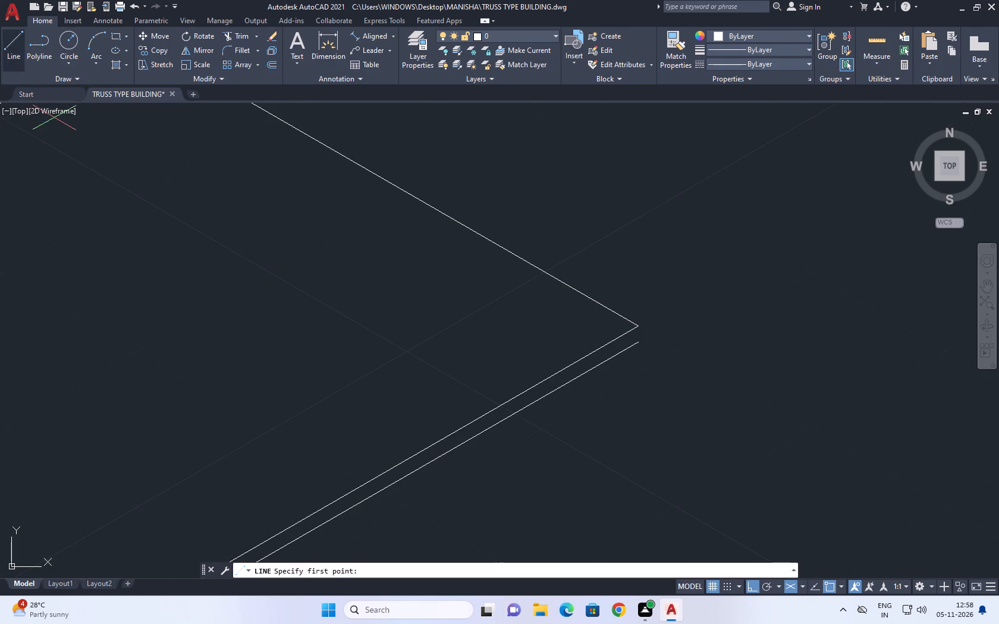
{"action": "scroll", "coordinate": [645, 326], "scroll_direction": "up", "scroll_amount": 1}
{"action": "middle_click_drag", "start_coordinate": [634, 329], "coordinate": [630, 363]}
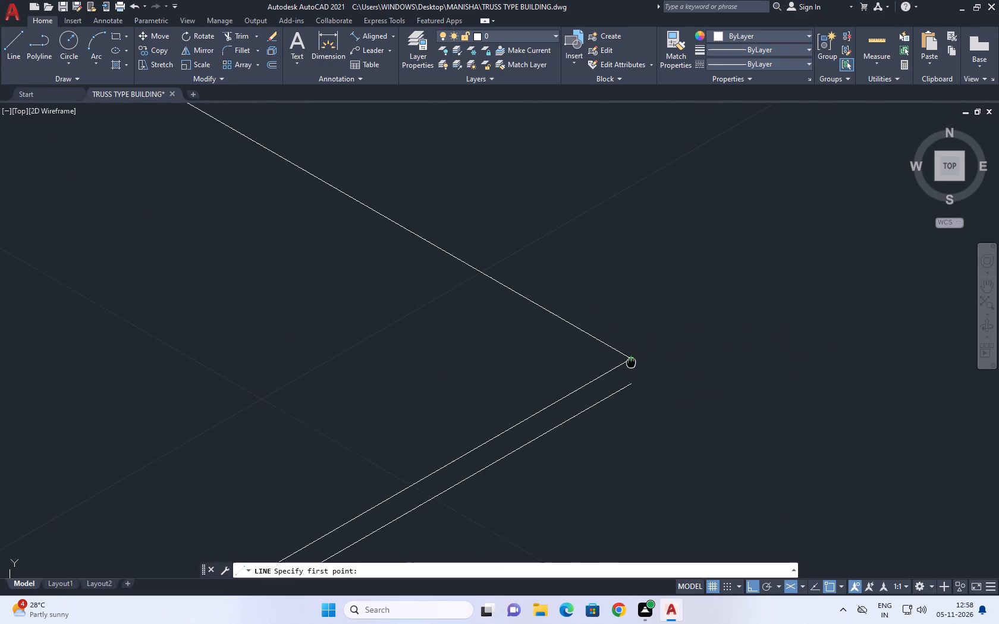
{"action": "middle_click_drag", "start_coordinate": [630, 363], "coordinate": [622, 368]}
{"action": "left_click", "coordinate": [620, 365]}
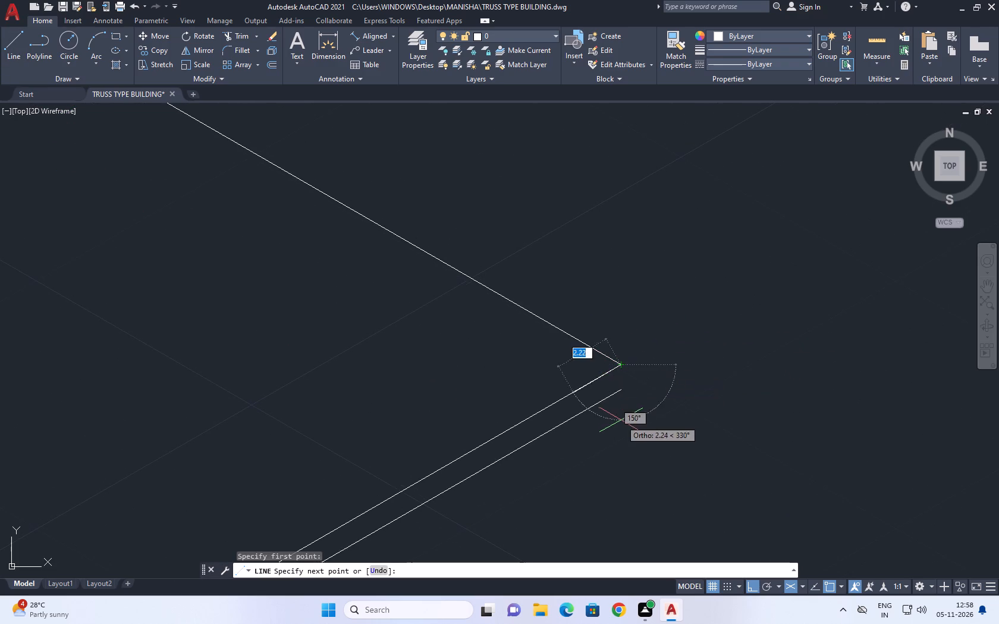
{"action": "key", "text": "F5"}
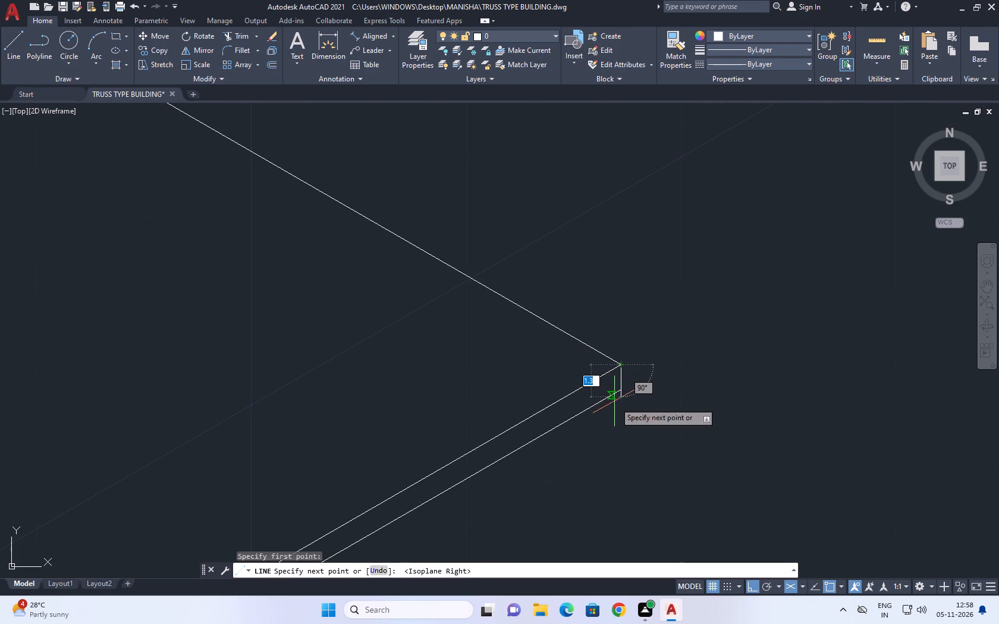
{"action": "left_click", "coordinate": [612, 418]}
{"action": "right_click", "coordinate": [658, 365]}
{"action": "left_click", "coordinate": [706, 383]}
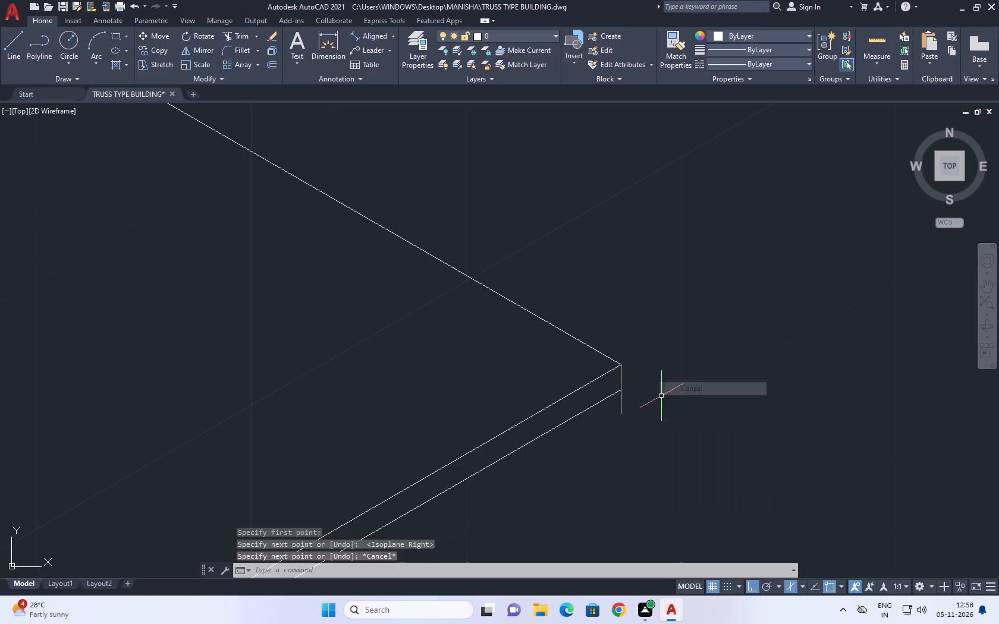
Fillet the lower eave line with the vertical end line at the far eave corner.
{"action": "left_click", "coordinate": [232, 50]}
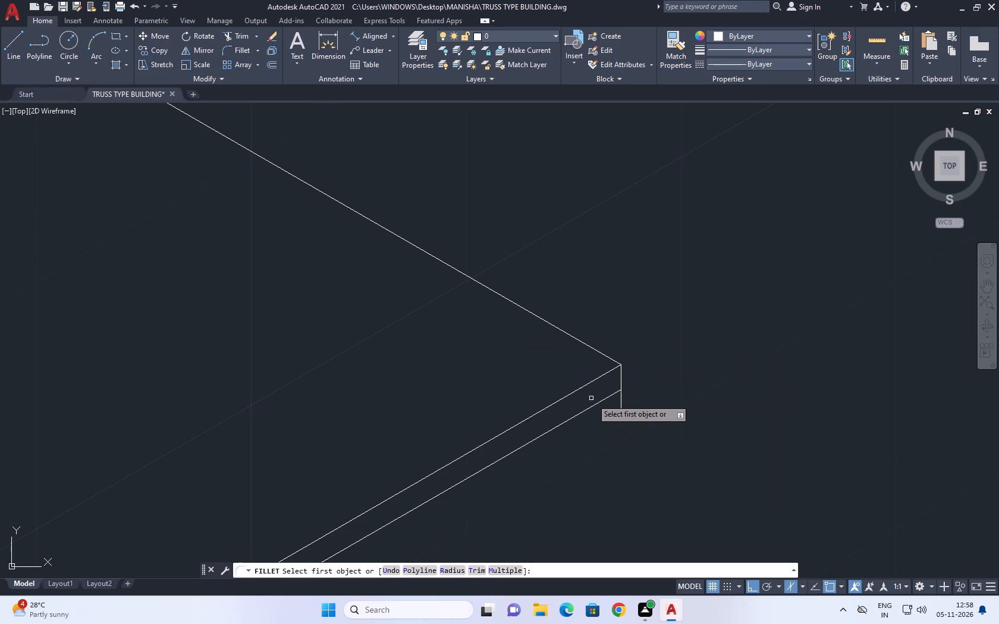
{"action": "left_click", "coordinate": [595, 405]}
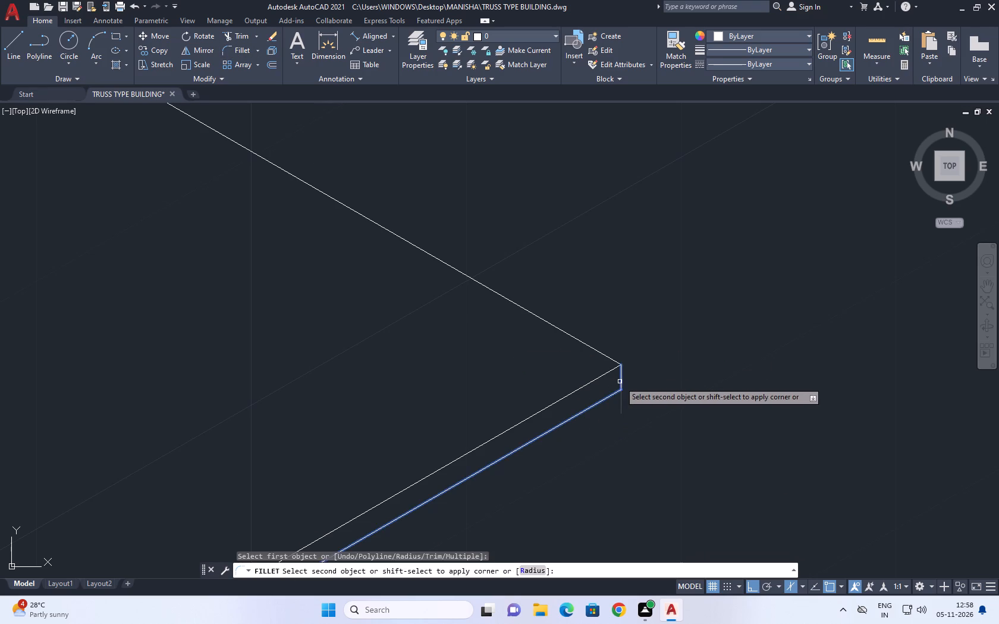
{"action": "left_click", "coordinate": [620, 382]}
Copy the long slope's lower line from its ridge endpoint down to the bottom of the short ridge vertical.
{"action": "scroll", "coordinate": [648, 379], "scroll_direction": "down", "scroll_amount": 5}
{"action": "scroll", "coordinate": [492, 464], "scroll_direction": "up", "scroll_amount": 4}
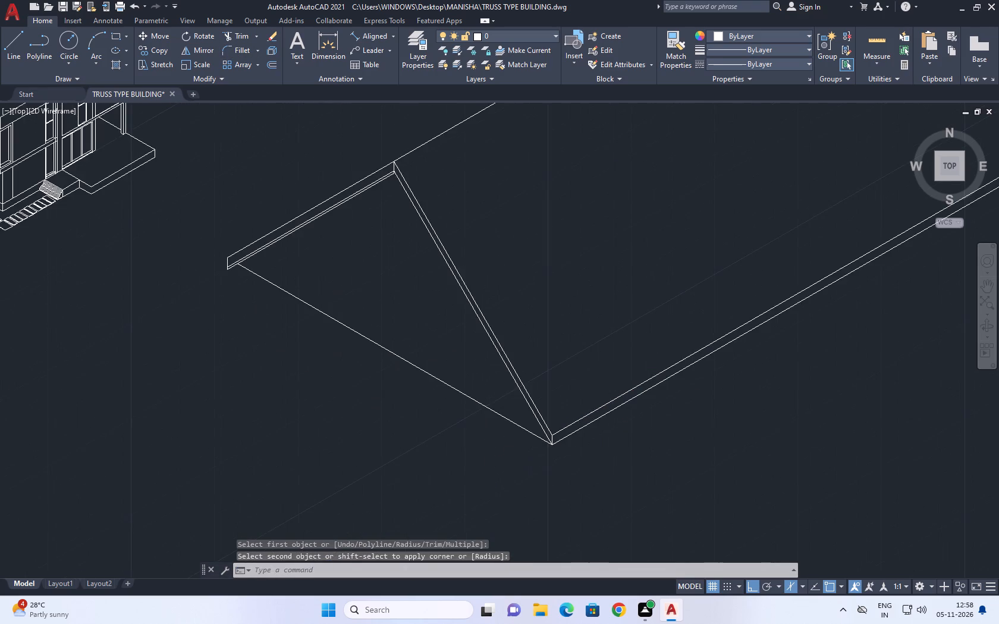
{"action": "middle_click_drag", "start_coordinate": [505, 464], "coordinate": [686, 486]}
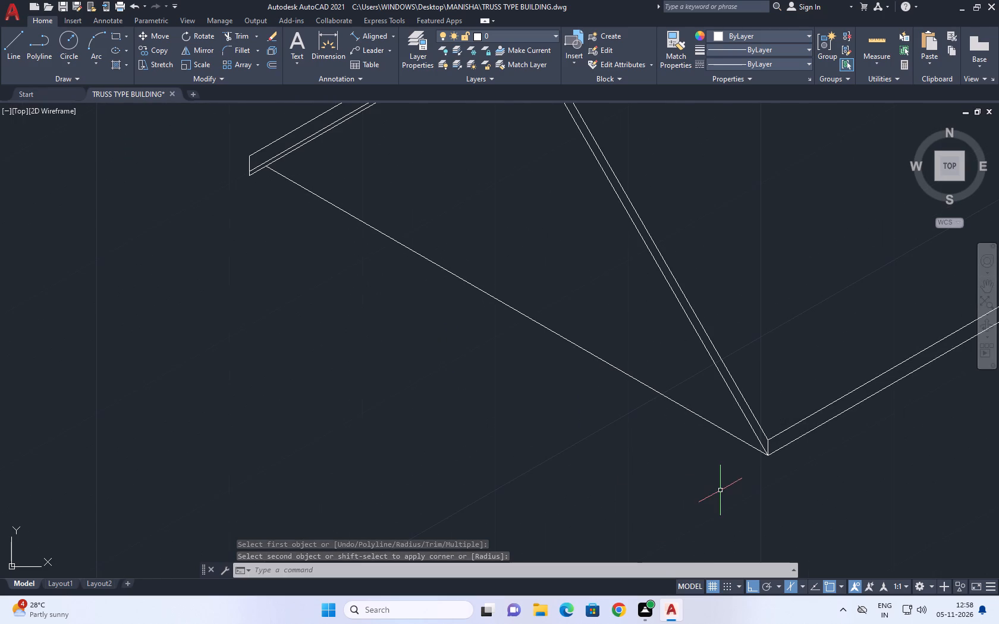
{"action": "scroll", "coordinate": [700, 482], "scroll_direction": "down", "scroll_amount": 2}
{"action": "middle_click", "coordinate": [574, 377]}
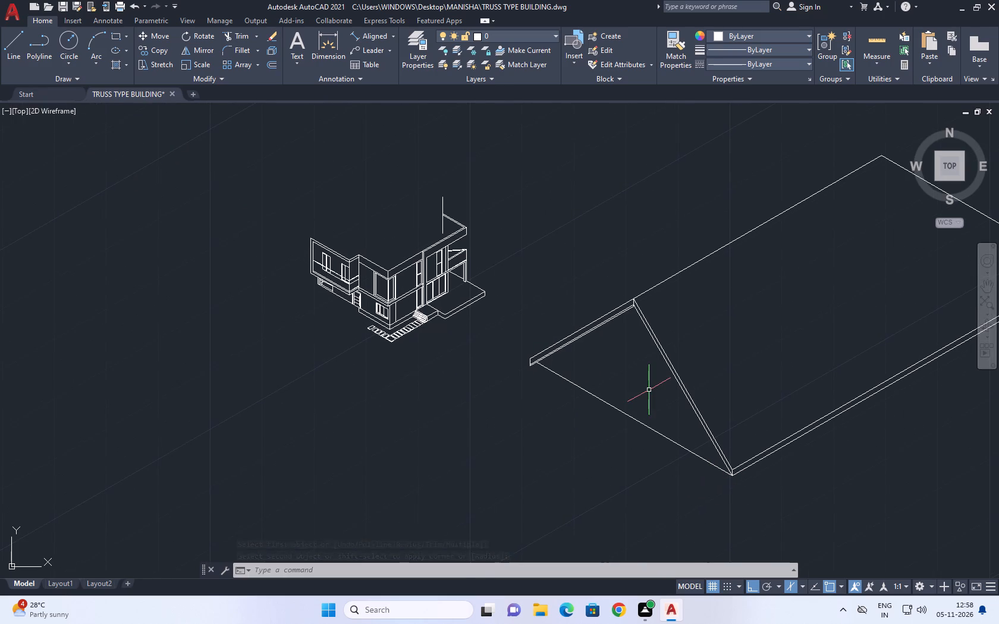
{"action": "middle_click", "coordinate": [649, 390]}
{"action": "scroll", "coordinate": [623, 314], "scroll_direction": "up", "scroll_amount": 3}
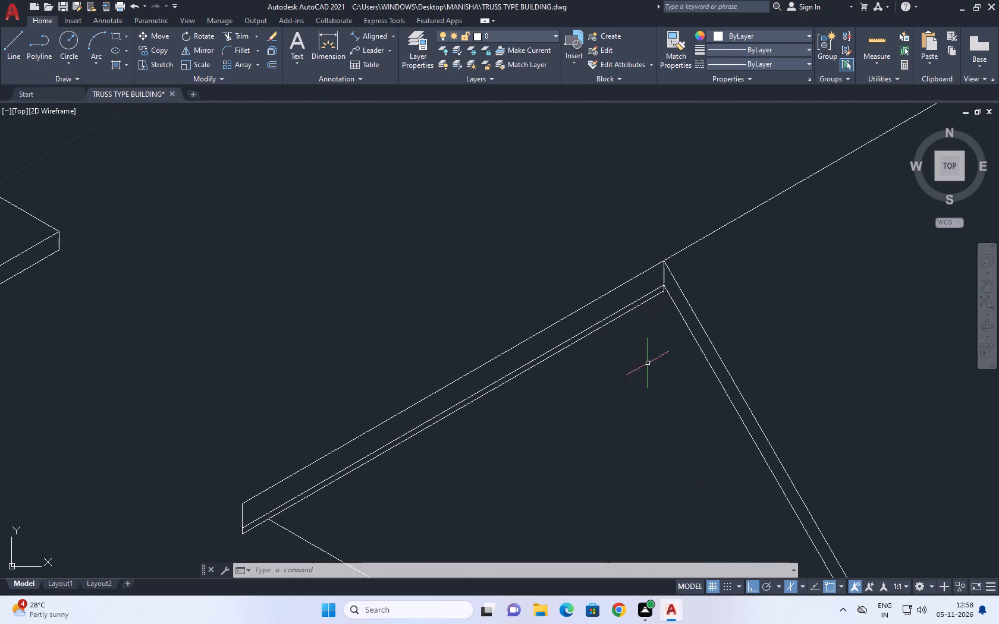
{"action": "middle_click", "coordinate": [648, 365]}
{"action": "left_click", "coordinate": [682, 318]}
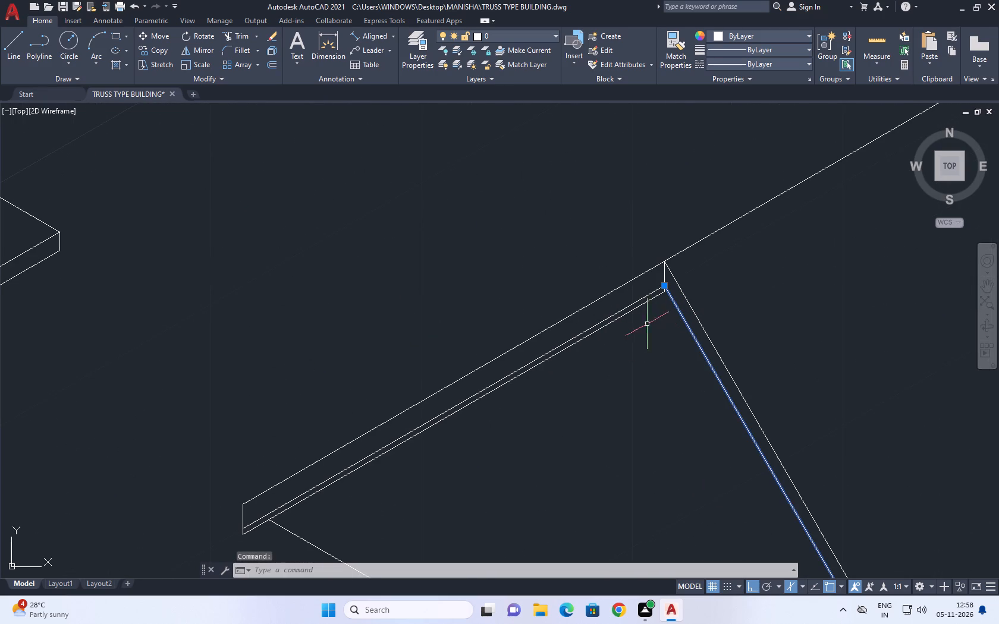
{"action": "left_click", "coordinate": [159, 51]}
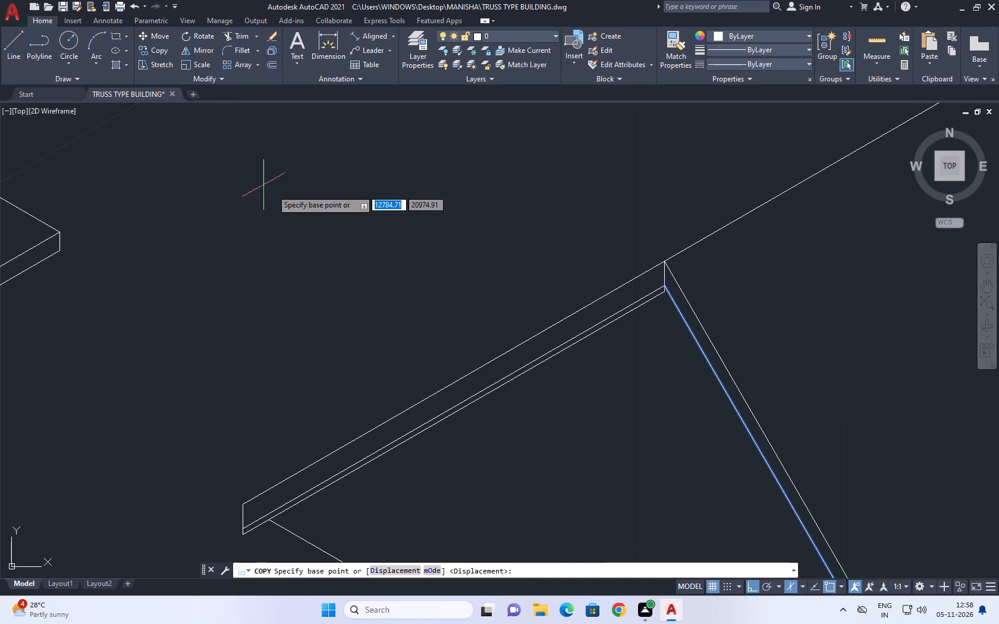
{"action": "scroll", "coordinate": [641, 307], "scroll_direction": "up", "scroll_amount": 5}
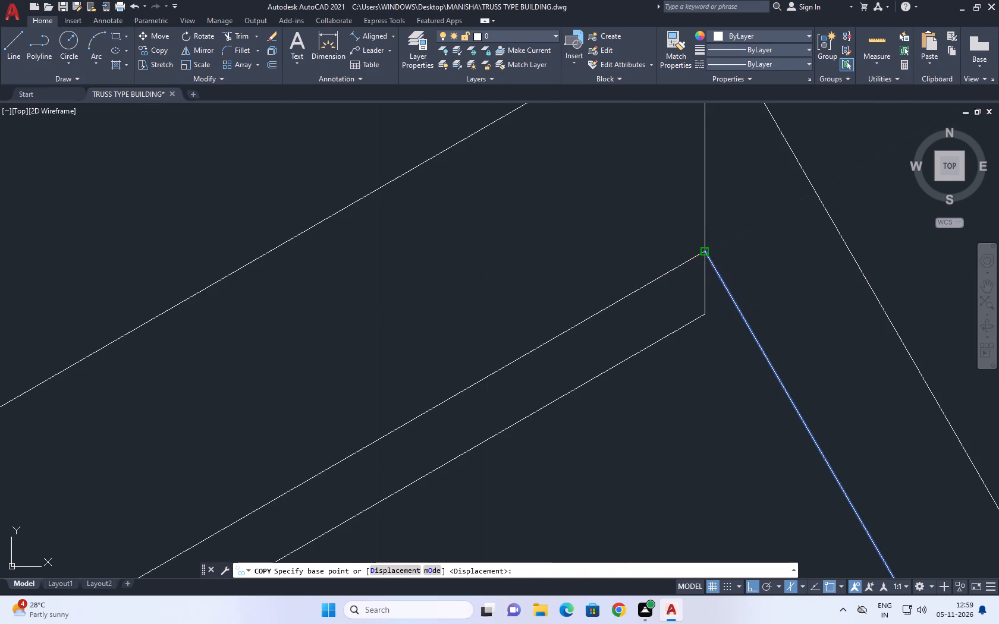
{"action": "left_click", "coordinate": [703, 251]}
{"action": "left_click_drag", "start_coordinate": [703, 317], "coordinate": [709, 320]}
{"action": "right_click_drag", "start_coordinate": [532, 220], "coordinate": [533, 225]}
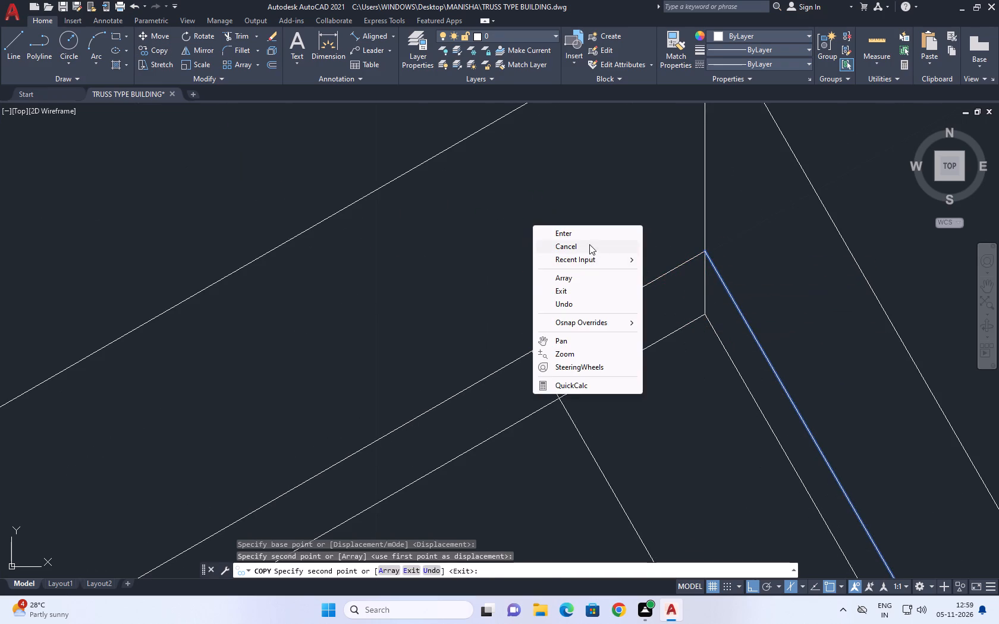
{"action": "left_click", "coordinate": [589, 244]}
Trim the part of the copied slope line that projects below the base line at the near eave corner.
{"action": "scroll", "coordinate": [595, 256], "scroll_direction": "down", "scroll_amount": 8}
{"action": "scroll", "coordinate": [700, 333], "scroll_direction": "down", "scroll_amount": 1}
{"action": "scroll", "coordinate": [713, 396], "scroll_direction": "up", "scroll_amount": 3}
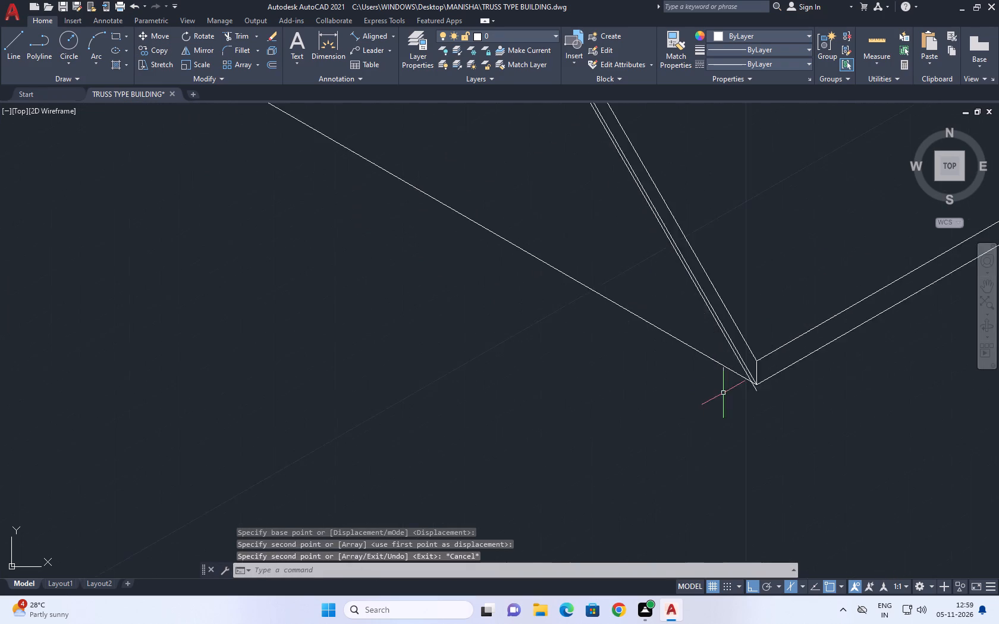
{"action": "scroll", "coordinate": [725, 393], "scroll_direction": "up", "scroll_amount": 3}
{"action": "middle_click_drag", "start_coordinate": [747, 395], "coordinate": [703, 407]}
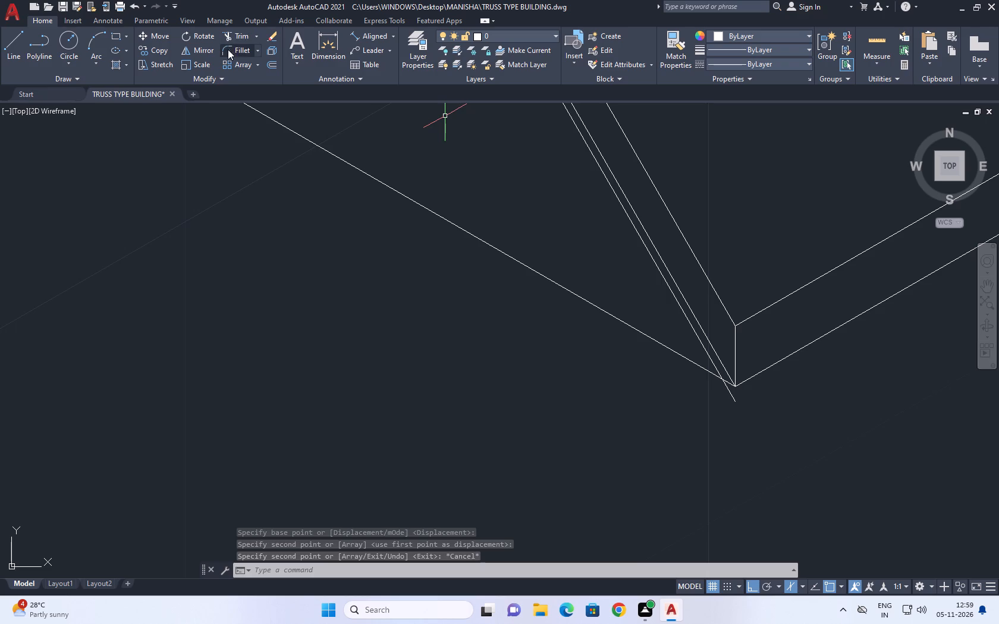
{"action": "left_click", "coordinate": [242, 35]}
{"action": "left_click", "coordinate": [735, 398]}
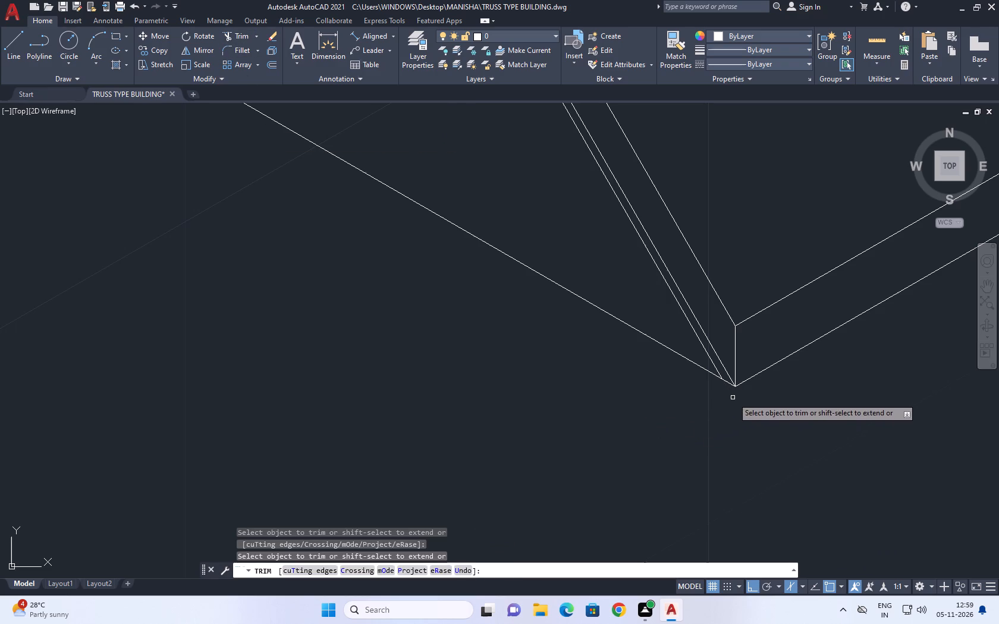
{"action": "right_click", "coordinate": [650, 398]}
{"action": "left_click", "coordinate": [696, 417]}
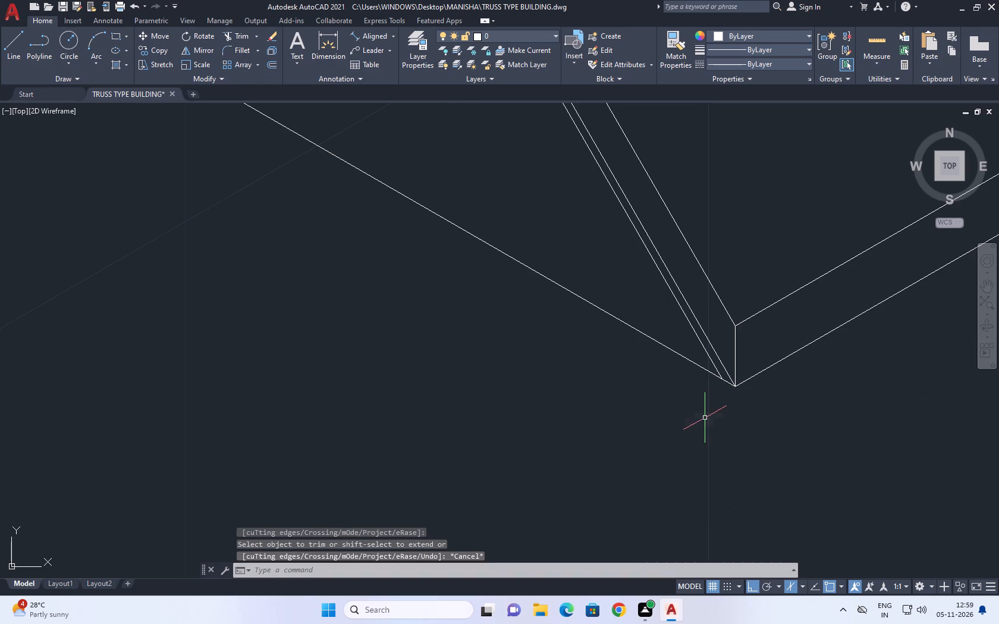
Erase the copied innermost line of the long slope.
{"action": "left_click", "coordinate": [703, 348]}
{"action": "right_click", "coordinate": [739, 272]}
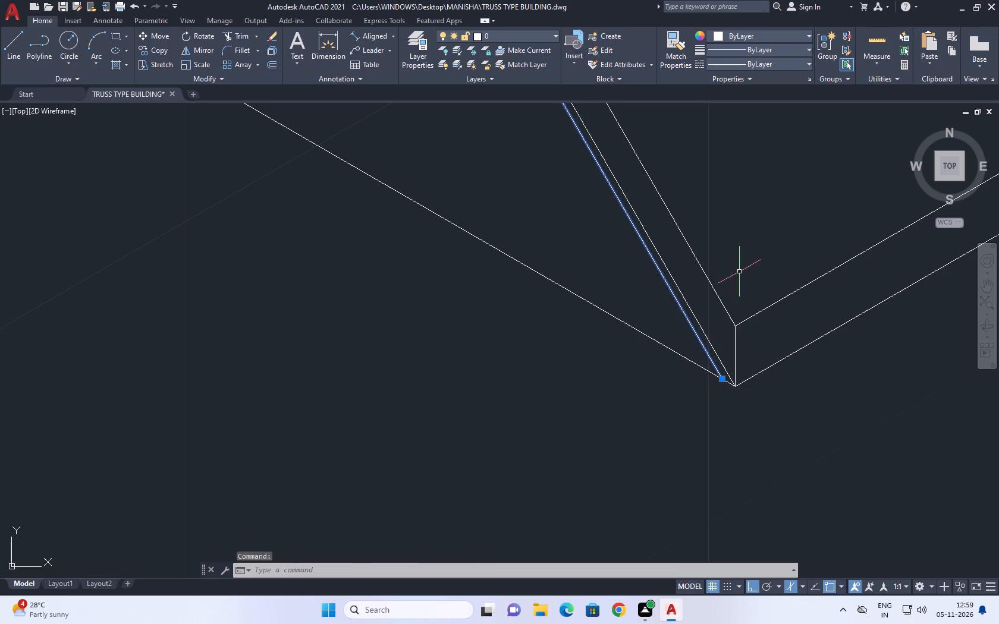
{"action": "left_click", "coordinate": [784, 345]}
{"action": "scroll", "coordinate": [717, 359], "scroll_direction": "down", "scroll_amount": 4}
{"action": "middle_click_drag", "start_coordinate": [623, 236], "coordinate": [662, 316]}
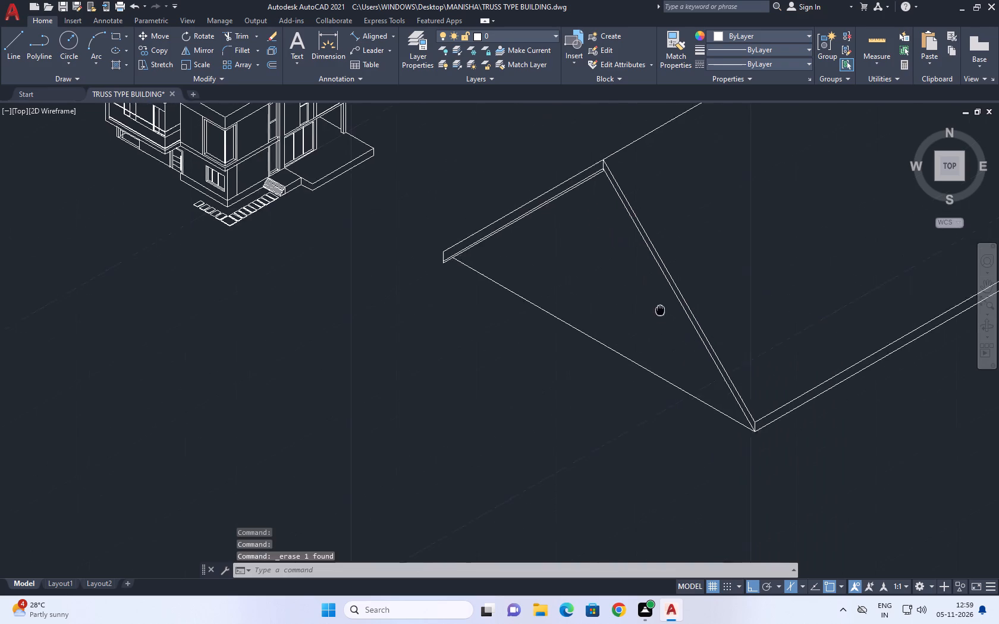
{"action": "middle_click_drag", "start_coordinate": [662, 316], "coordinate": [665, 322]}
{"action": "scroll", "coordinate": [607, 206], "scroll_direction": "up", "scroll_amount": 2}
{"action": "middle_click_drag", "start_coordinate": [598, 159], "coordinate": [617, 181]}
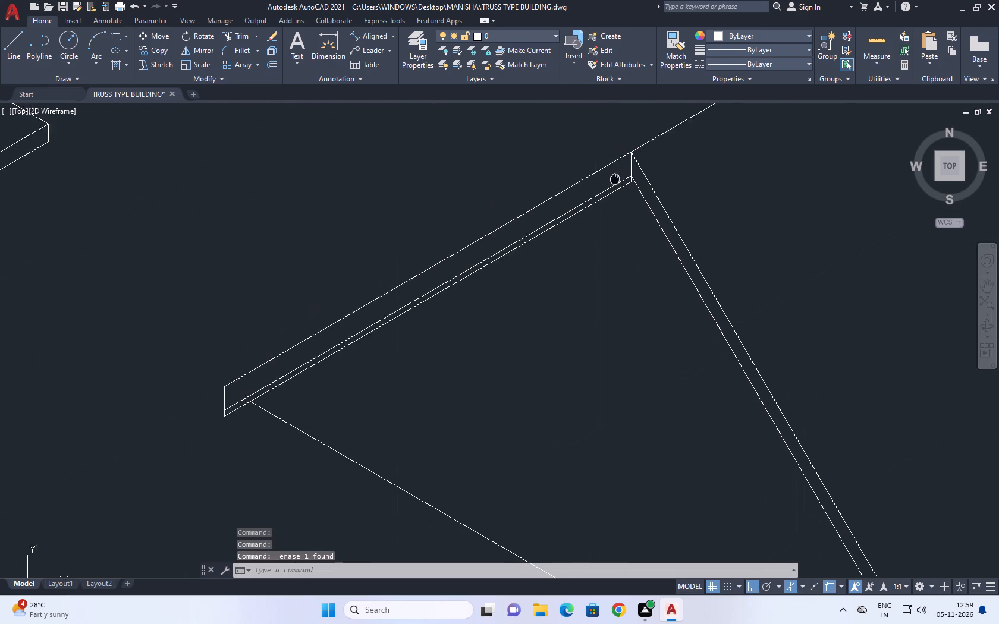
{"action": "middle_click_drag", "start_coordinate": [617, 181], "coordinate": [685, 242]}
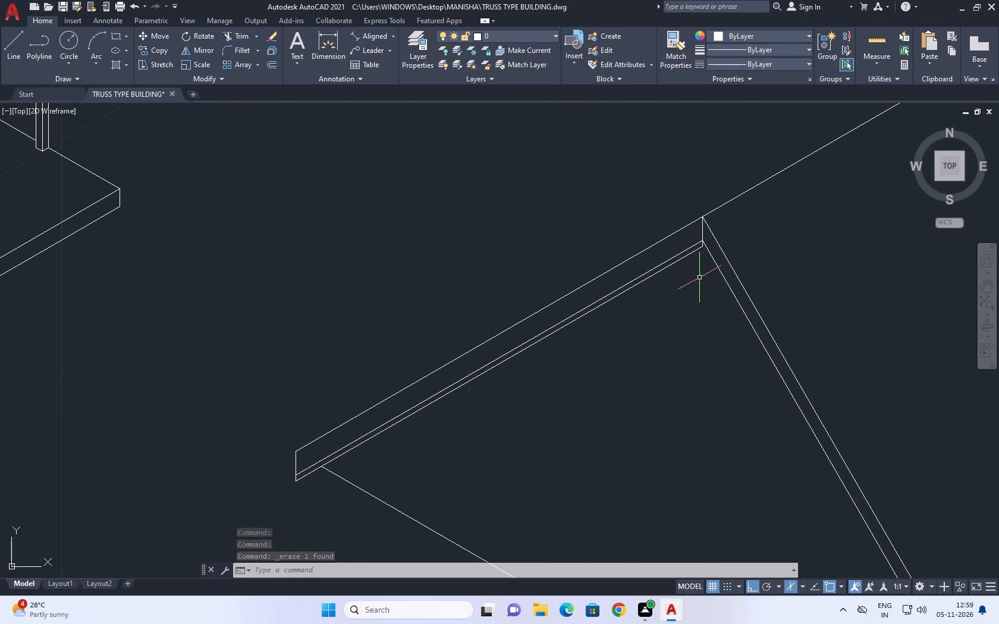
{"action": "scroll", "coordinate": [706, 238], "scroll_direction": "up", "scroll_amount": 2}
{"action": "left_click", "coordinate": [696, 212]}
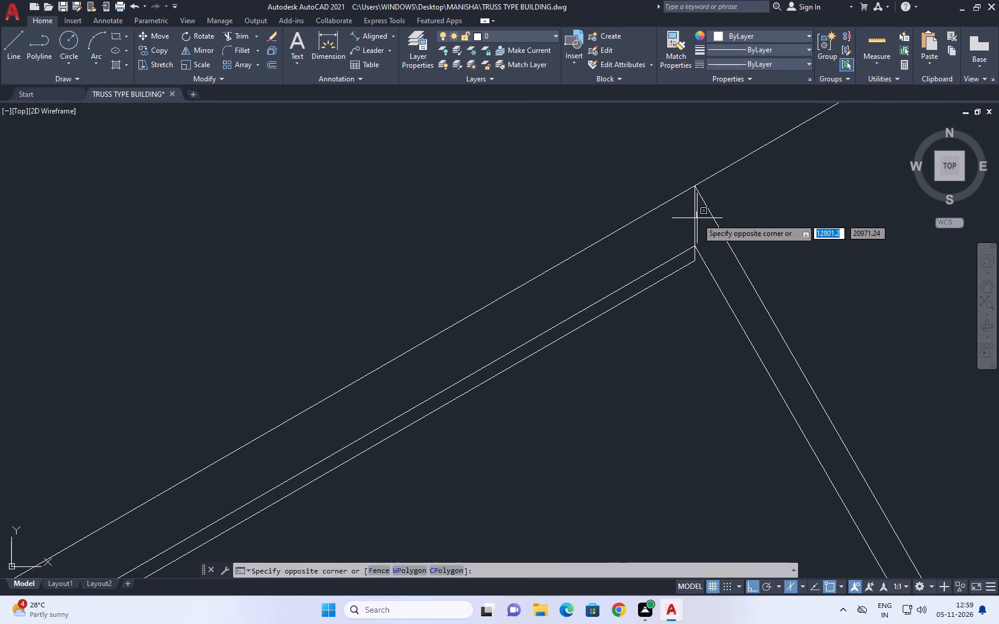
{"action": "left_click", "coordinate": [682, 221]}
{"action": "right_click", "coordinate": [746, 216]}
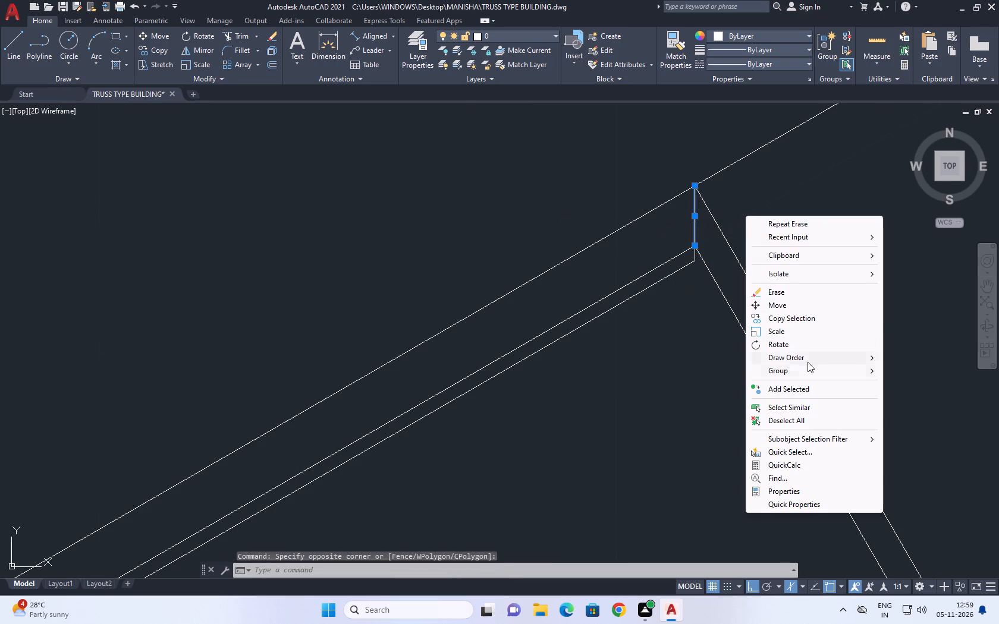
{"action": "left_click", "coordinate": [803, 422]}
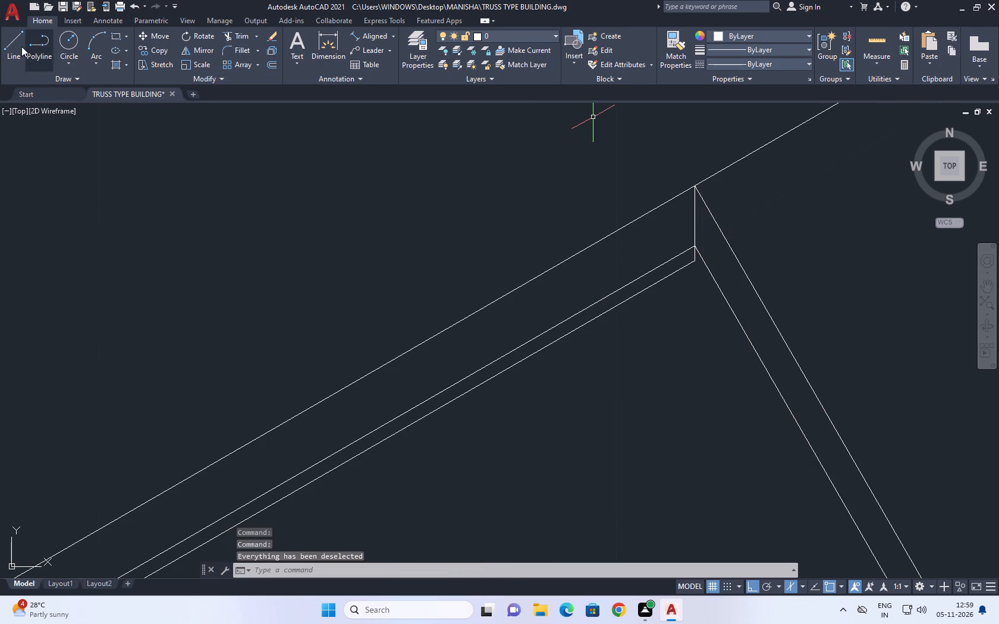
Draw a line about 0.49 straight down from the long slope's lower ridge endpoint, continuing about 20 at 210° parallel to the short slope.
{"action": "left_click", "coordinate": [15, 46]}
{"action": "scroll", "coordinate": [683, 256], "scroll_direction": "up", "scroll_amount": 2}
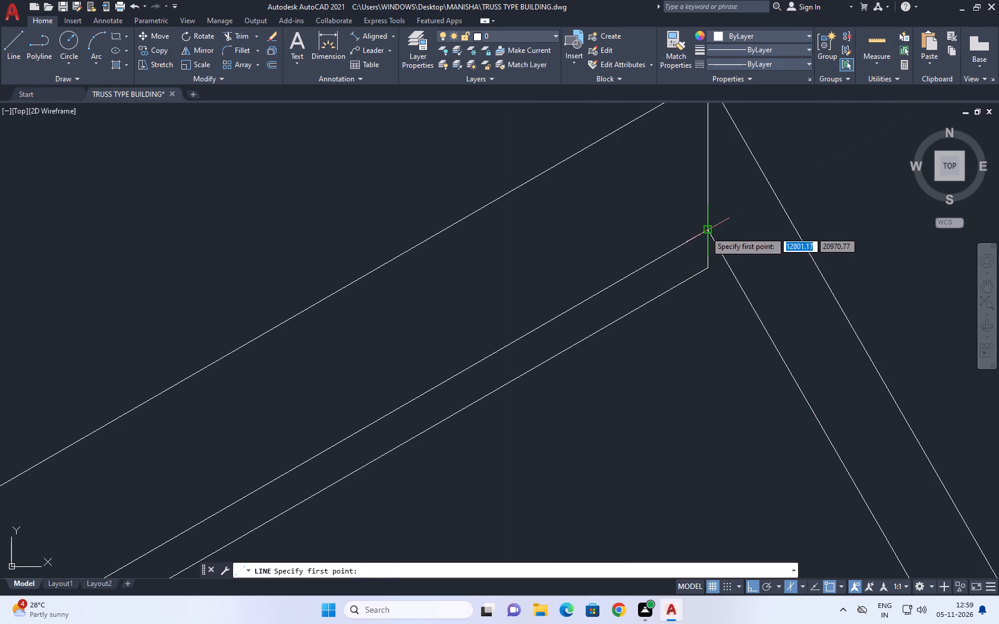
{"action": "left_click", "coordinate": [706, 231]}
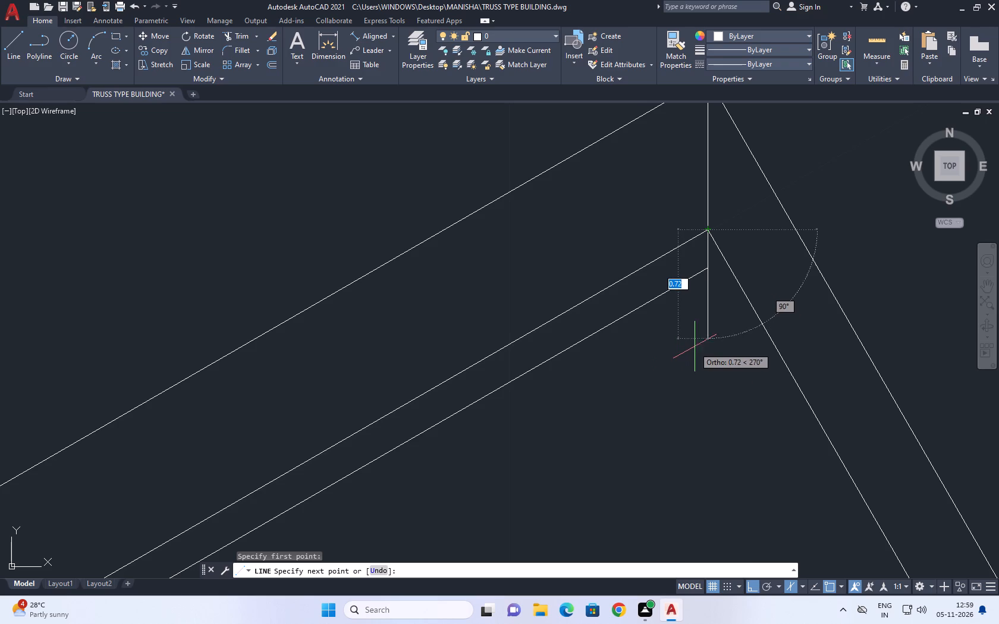
{"action": "left_click", "coordinate": [700, 310]}
{"action": "scroll", "coordinate": [673, 313], "scroll_direction": "down", "scroll_amount": 3}
{"action": "scroll", "coordinate": [567, 367], "scroll_direction": "down", "scroll_amount": 3}
{"action": "middle_click_drag", "start_coordinate": [552, 387], "coordinate": [725, 293]}
{"action": "scroll", "coordinate": [713, 297], "scroll_direction": "up", "scroll_amount": 1}
{"action": "scroll", "coordinate": [560, 396], "scroll_direction": "up", "scroll_amount": 2}
{"action": "scroll", "coordinate": [472, 406], "scroll_direction": "up", "scroll_amount": 1}
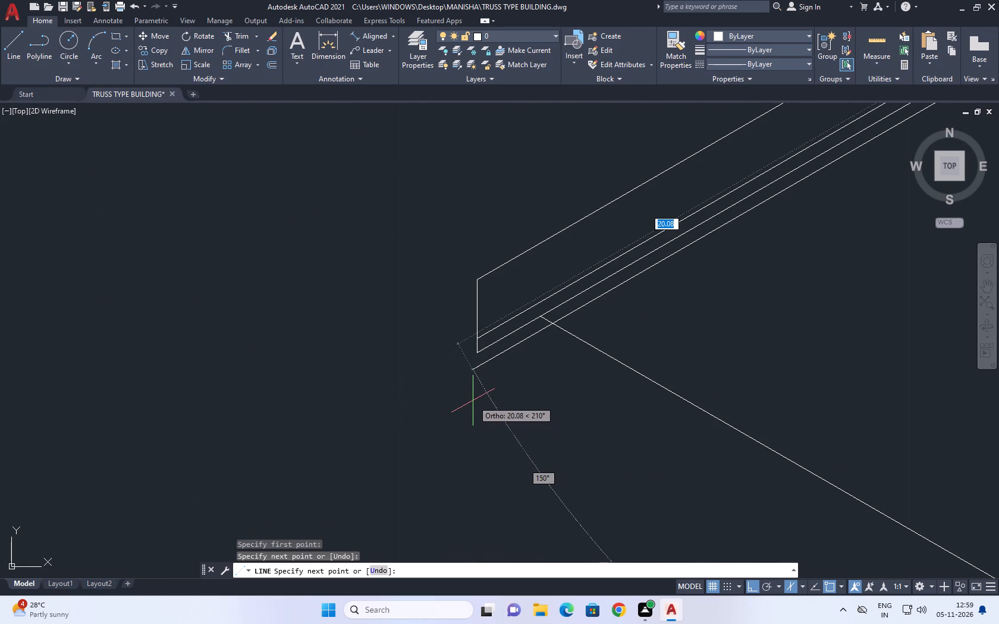
{"action": "left_click", "coordinate": [475, 389]}
{"action": "right_click", "coordinate": [560, 401]}
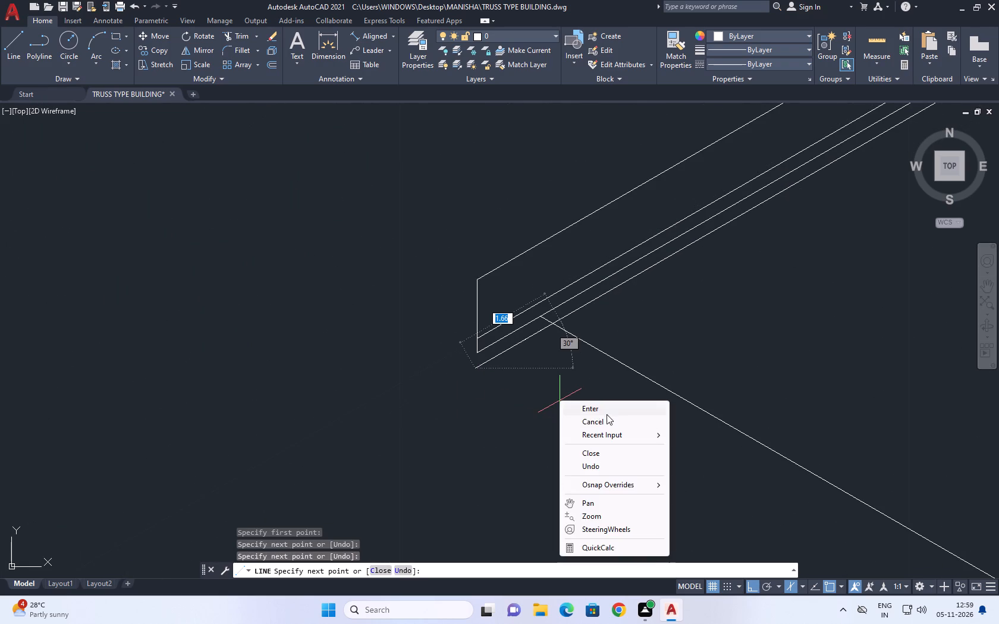
{"action": "left_click", "coordinate": [599, 423]}
Copy the long slope's lower line from its ridge endpoint down to the bottom of the short ridge vertical.
{"action": "scroll", "coordinate": [555, 343], "scroll_direction": "down", "scroll_amount": 4}
{"action": "scroll", "coordinate": [705, 272], "scroll_direction": "up", "scroll_amount": 3}
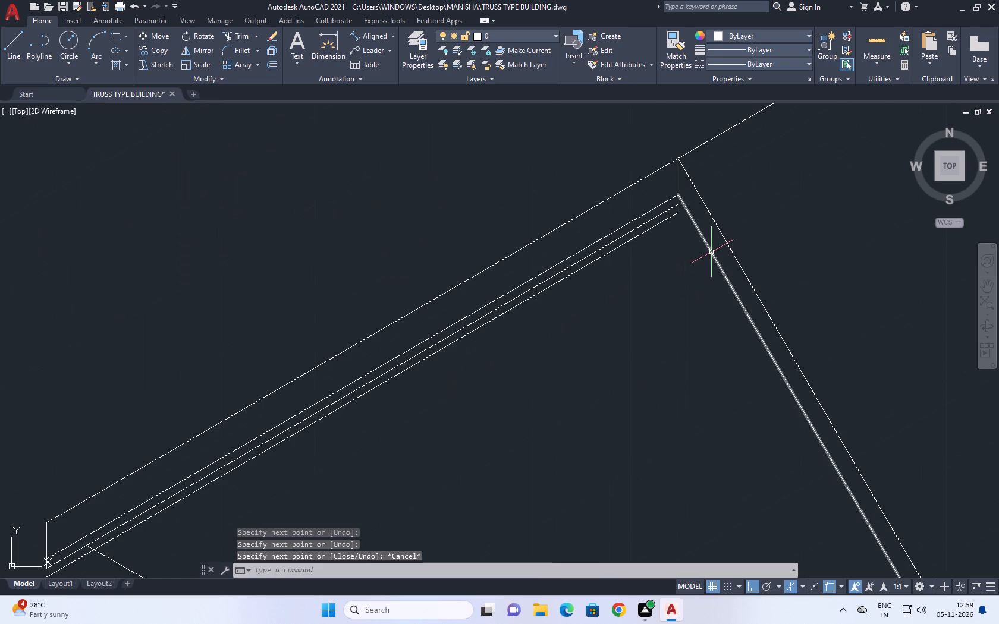
{"action": "left_click", "coordinate": [711, 252]}
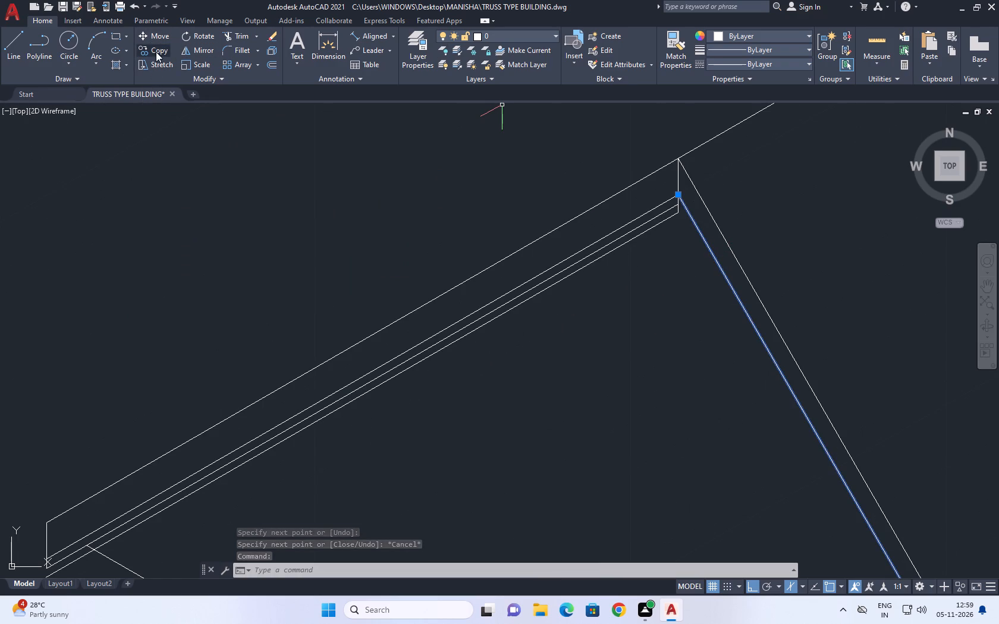
{"action": "left_click", "coordinate": [156, 52]}
{"action": "scroll", "coordinate": [664, 198], "scroll_direction": "up", "scroll_amount": 3}
{"action": "left_click", "coordinate": [698, 180]}
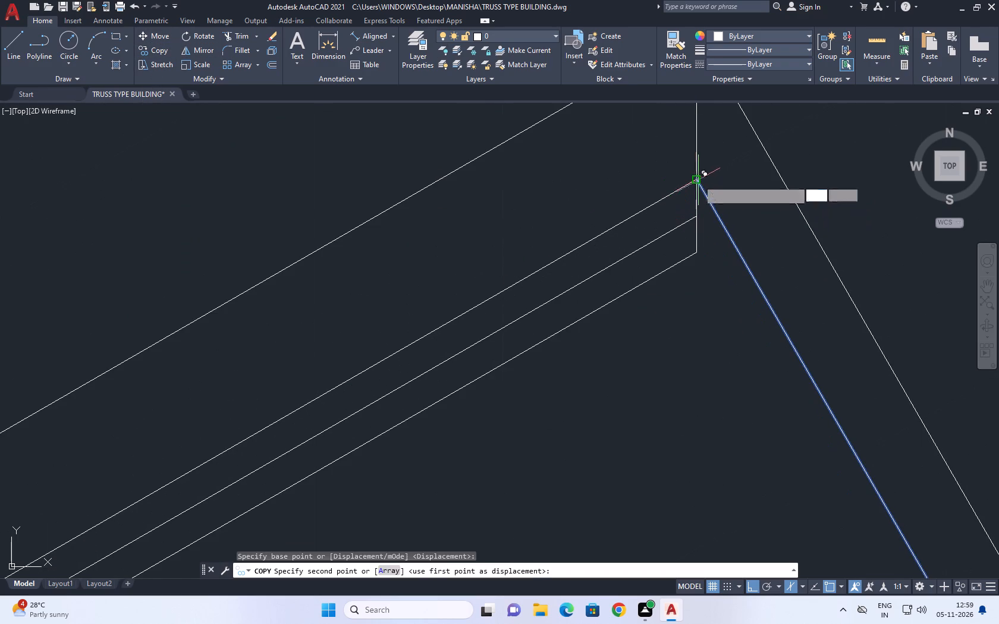
{"action": "left_click_drag", "start_coordinate": [694, 254], "coordinate": [672, 301]}
{"action": "right_click", "coordinate": [576, 268]}
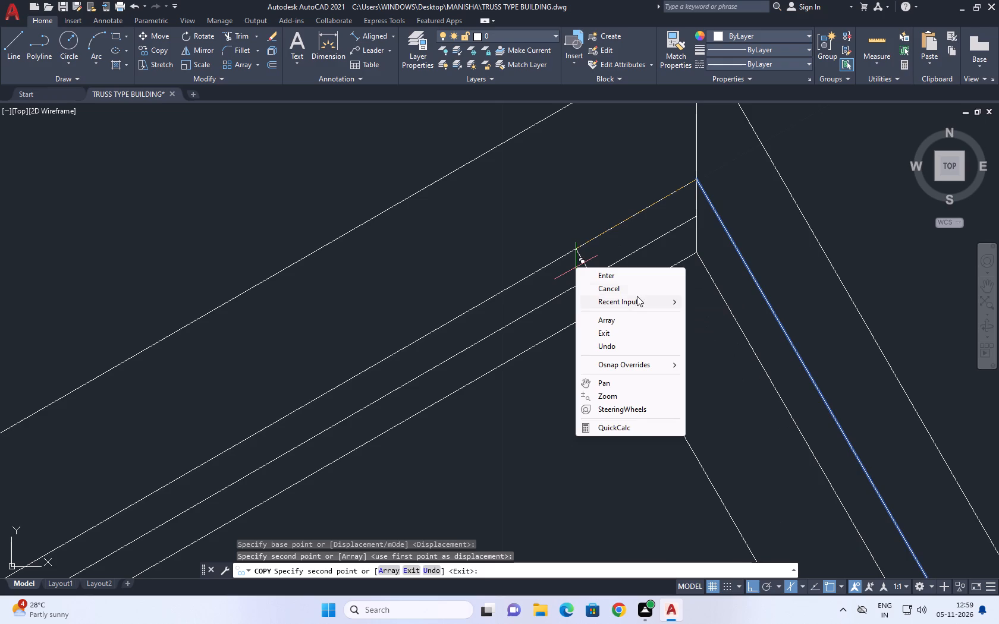
{"action": "left_click", "coordinate": [636, 289]}
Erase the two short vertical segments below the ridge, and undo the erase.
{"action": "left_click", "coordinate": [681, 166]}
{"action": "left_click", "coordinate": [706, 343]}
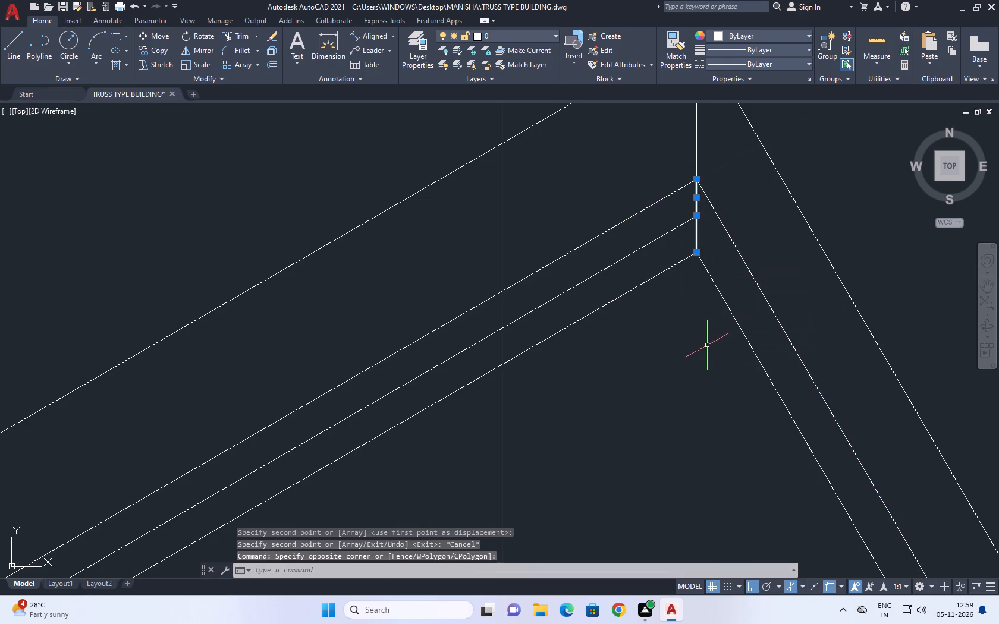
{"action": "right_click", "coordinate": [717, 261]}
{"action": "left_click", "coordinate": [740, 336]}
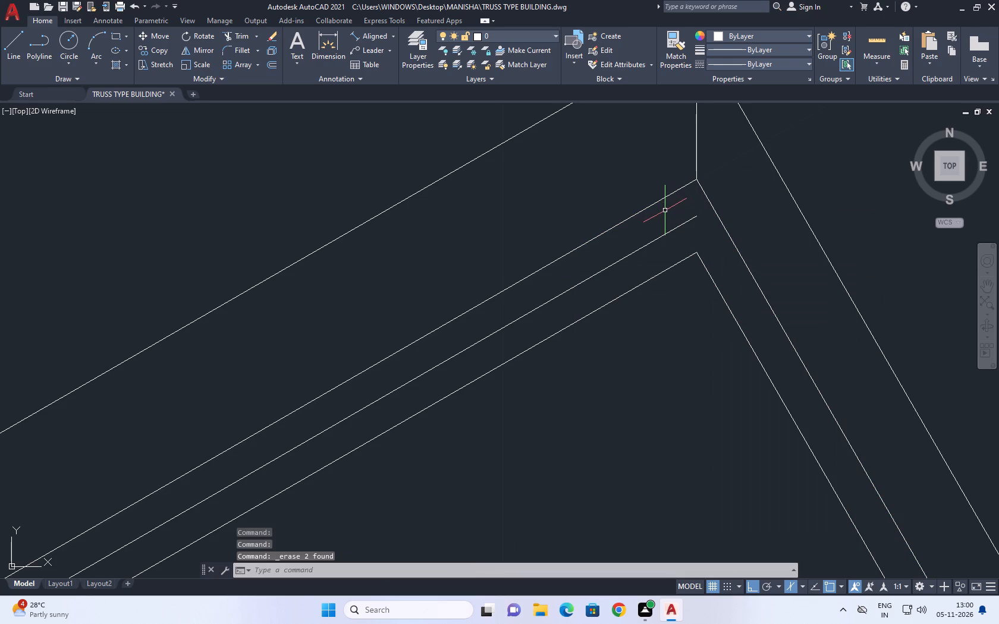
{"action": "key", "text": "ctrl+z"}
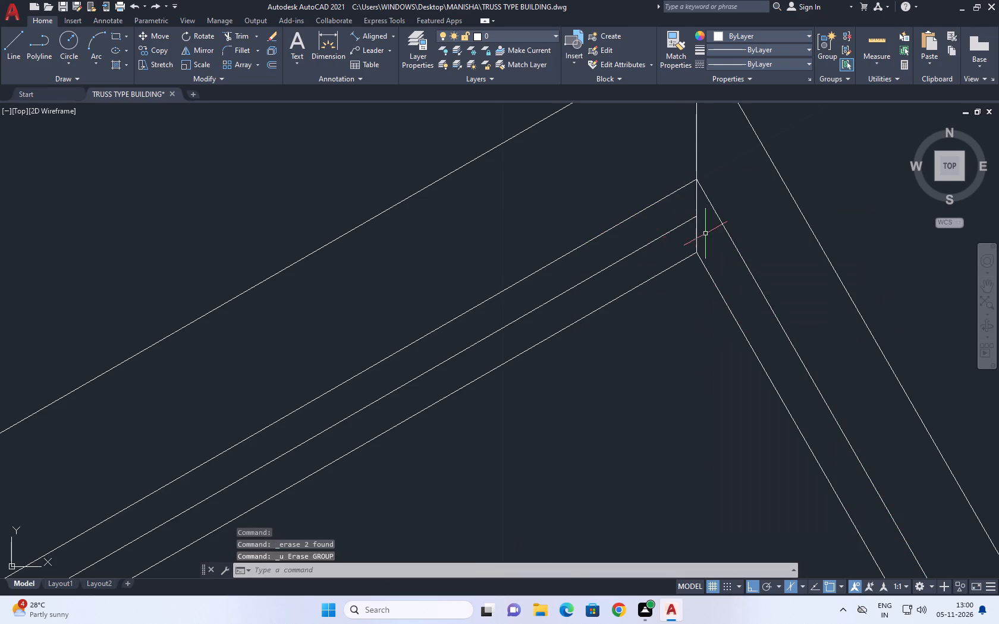
Fillet the near eave corner's vertical with the copied long slope line into a sharp corner.
{"action": "scroll", "coordinate": [705, 231], "scroll_direction": "down", "scroll_amount": 5}
{"action": "middle_click_drag", "start_coordinate": [595, 339], "coordinate": [727, 173]}
{"action": "middle_click_drag", "start_coordinate": [655, 246], "coordinate": [671, 259]}
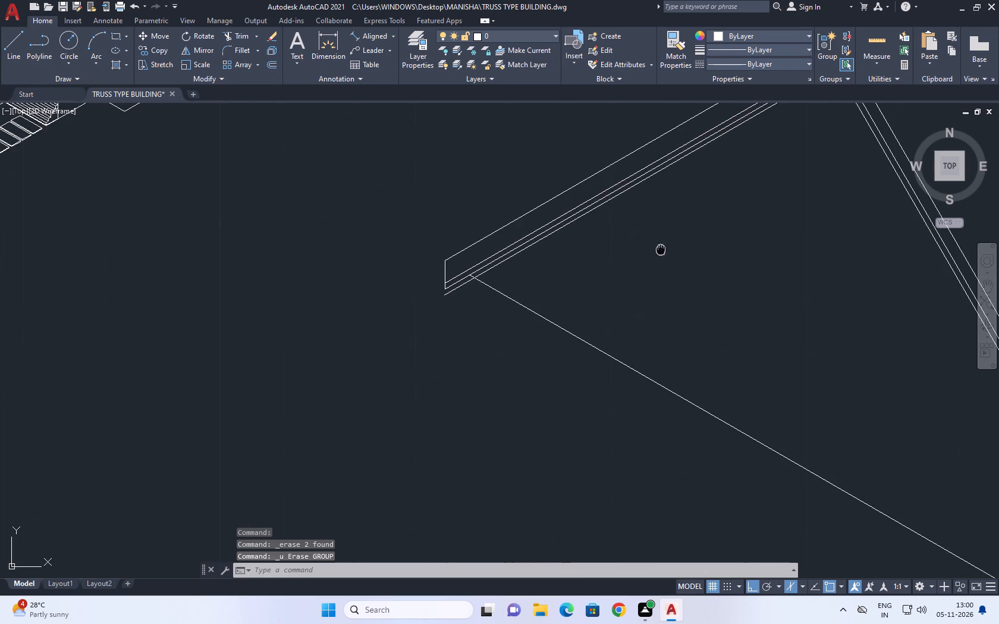
{"action": "middle_click_drag", "start_coordinate": [671, 259], "coordinate": [718, 311]}
{"action": "scroll", "coordinate": [720, 314], "scroll_direction": "down", "scroll_amount": 3}
{"action": "scroll", "coordinate": [869, 416], "scroll_direction": "up", "scroll_amount": 2}
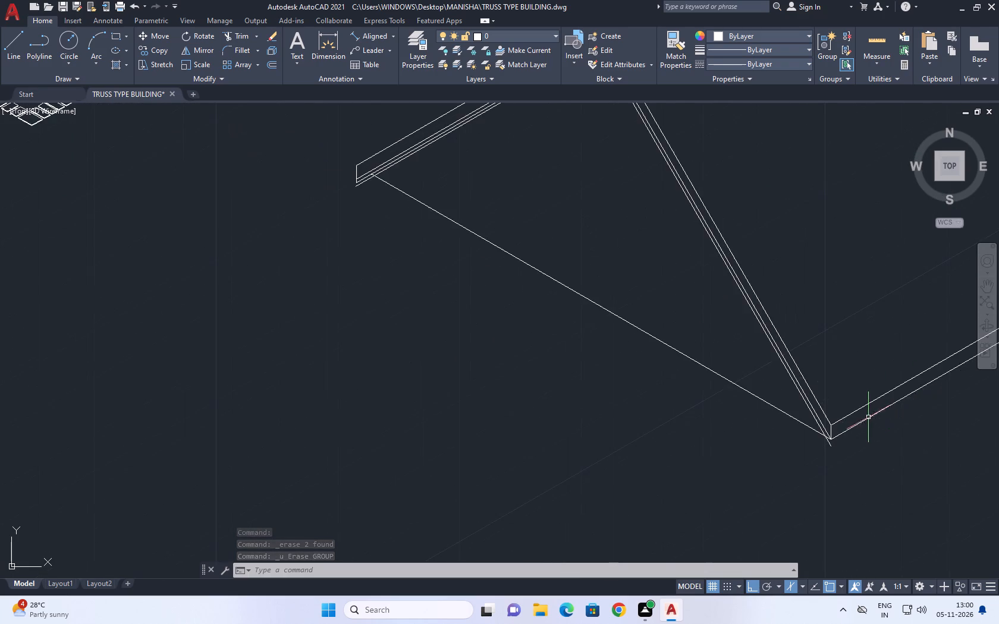
{"action": "scroll", "coordinate": [751, 515], "scroll_direction": "down", "scroll_amount": 1}
{"action": "scroll", "coordinate": [803, 480], "scroll_direction": "up", "scroll_amount": 5}
{"action": "middle_click_drag", "start_coordinate": [777, 458], "coordinate": [604, 385]}
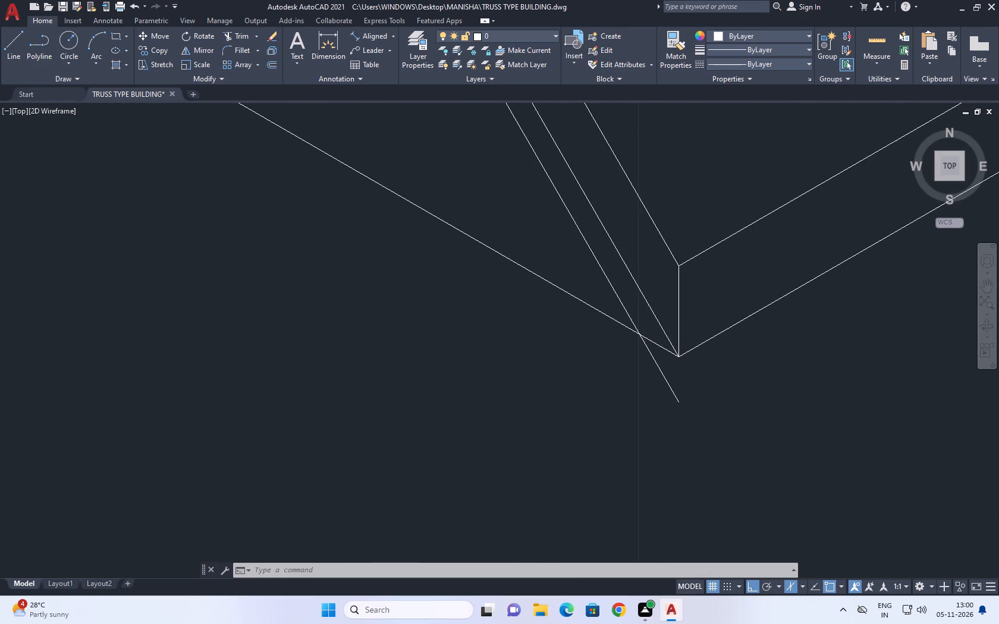
{"action": "left_click", "coordinate": [228, 49]}
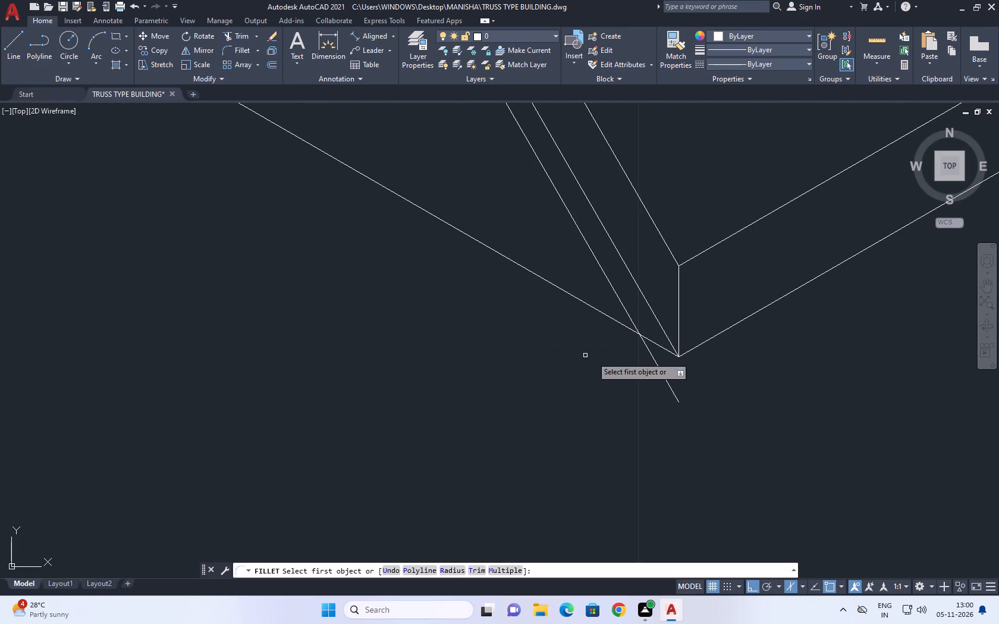
{"action": "left_click", "coordinate": [677, 332]}
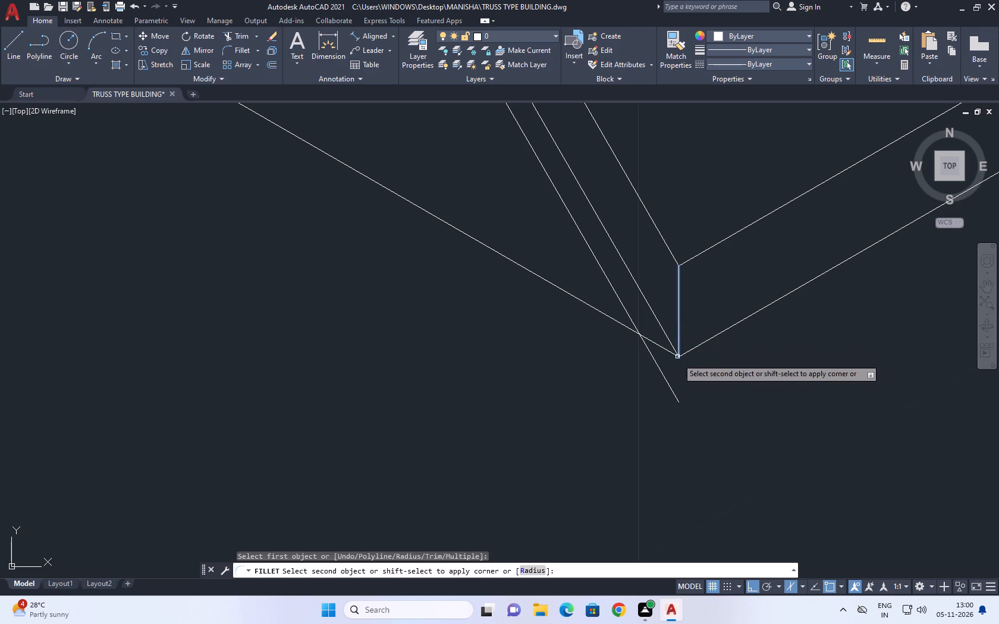
{"action": "left_click", "coordinate": [667, 382]}
{"action": "scroll", "coordinate": [717, 373], "scroll_direction": "down", "scroll_amount": 4}
Fillet the vertical at the short slope's lower end with the slope's innermost line into a sharp corner.
{"action": "right_click", "coordinate": [681, 256]}
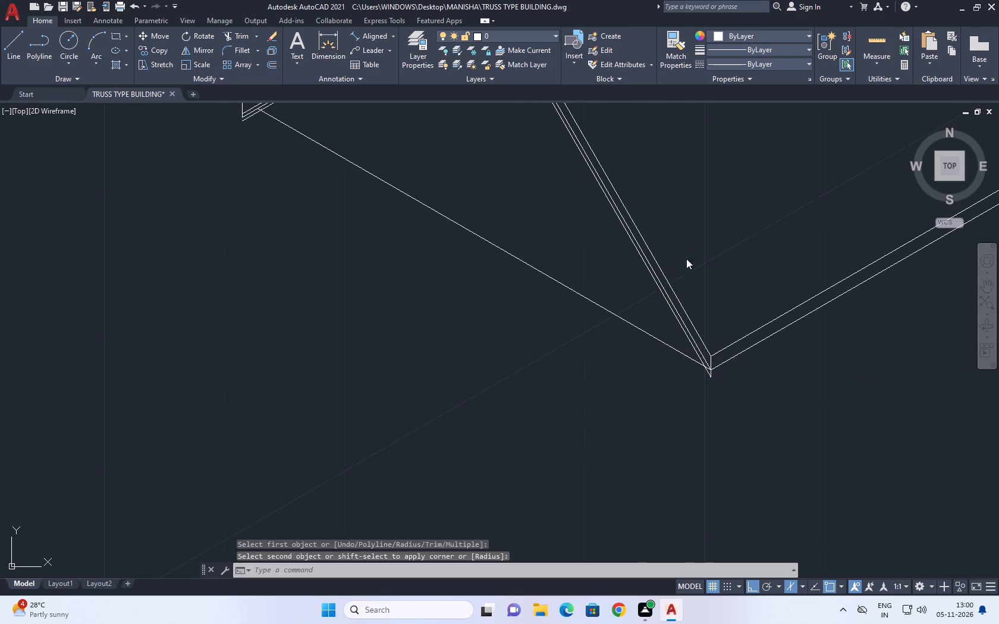
{"action": "left_click", "coordinate": [729, 266]}
{"action": "scroll", "coordinate": [605, 274], "scroll_direction": "down", "scroll_amount": 4}
{"action": "middle_click_drag", "start_coordinate": [466, 258], "coordinate": [533, 286]}
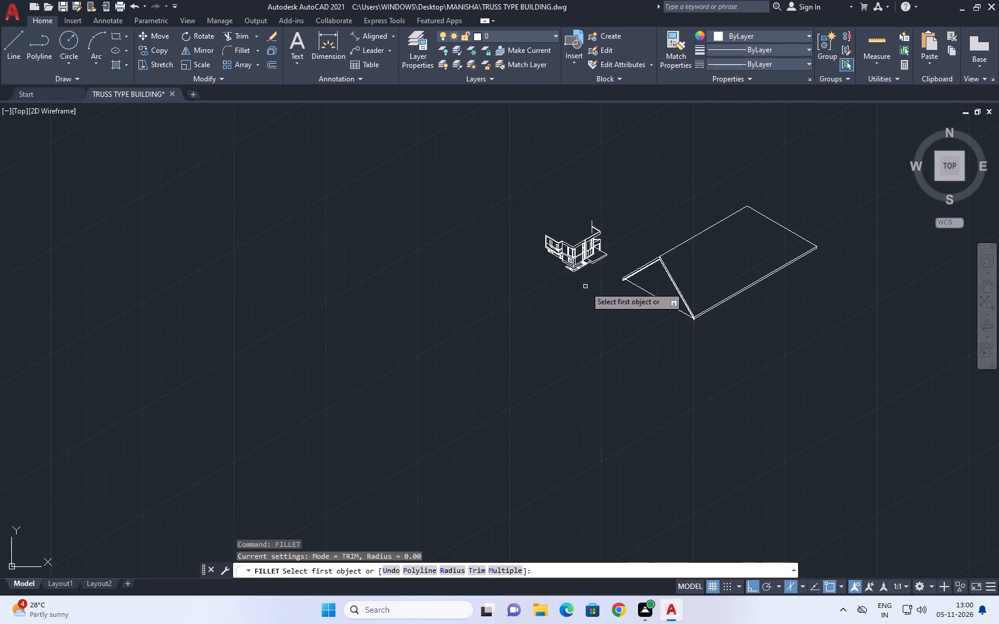
{"action": "scroll", "coordinate": [614, 279], "scroll_direction": "up", "scroll_amount": 4}
{"action": "scroll", "coordinate": [653, 310], "scroll_direction": "up", "scroll_amount": 3}
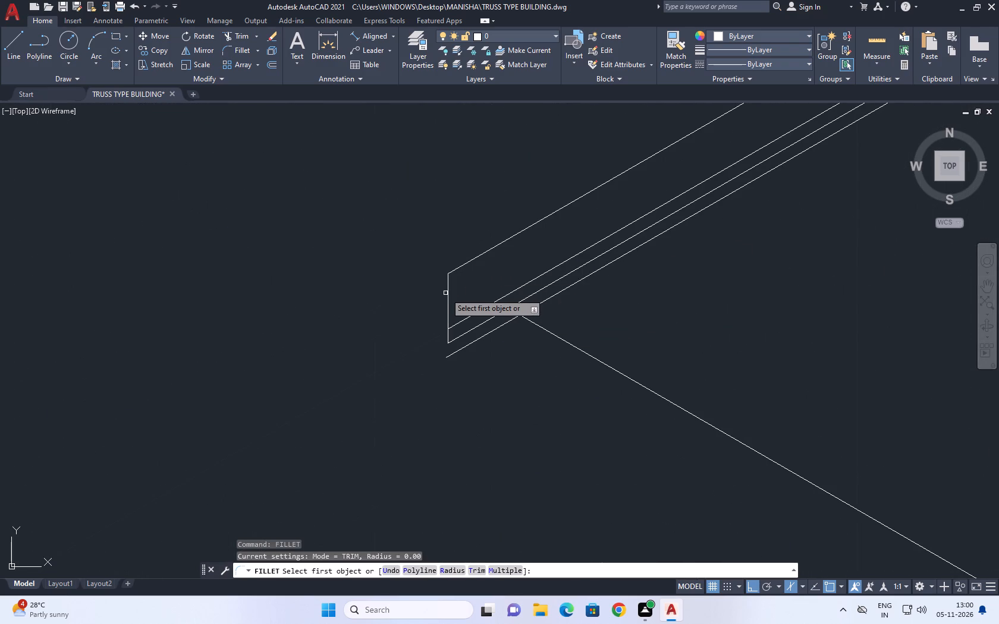
{"action": "left_click", "coordinate": [448, 294]}
{"action": "left_click", "coordinate": [464, 349]}
{"action": "scroll", "coordinate": [509, 322], "scroll_direction": "down", "scroll_amount": 2}
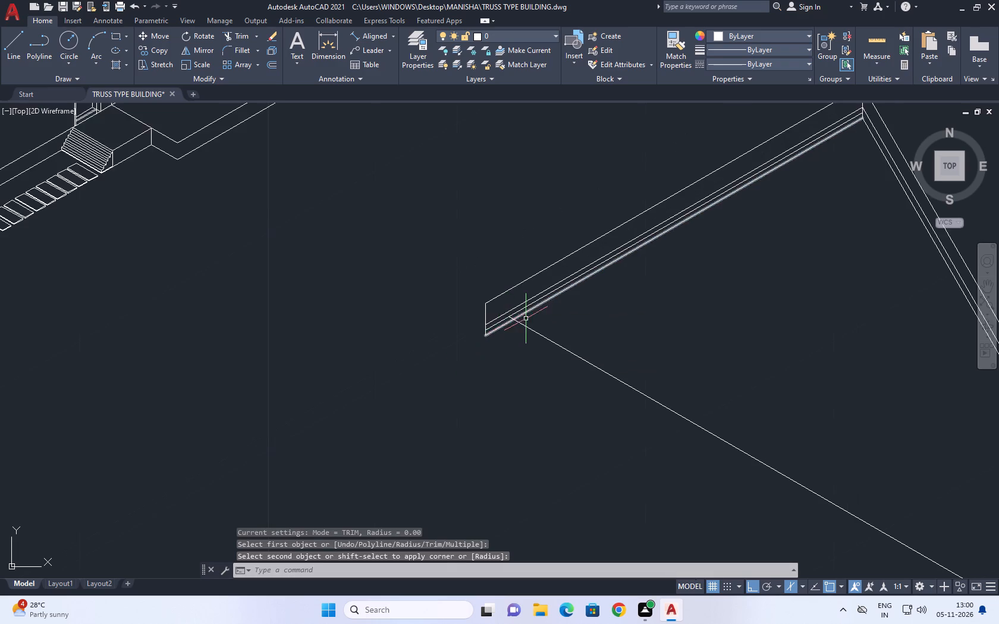
Trim the part of the gable's base line between the copied slope line and the near eave corner.
{"action": "scroll", "coordinate": [526, 319], "scroll_direction": "down", "scroll_amount": 1}
{"action": "middle_click_drag", "start_coordinate": [675, 303], "coordinate": [588, 299]}
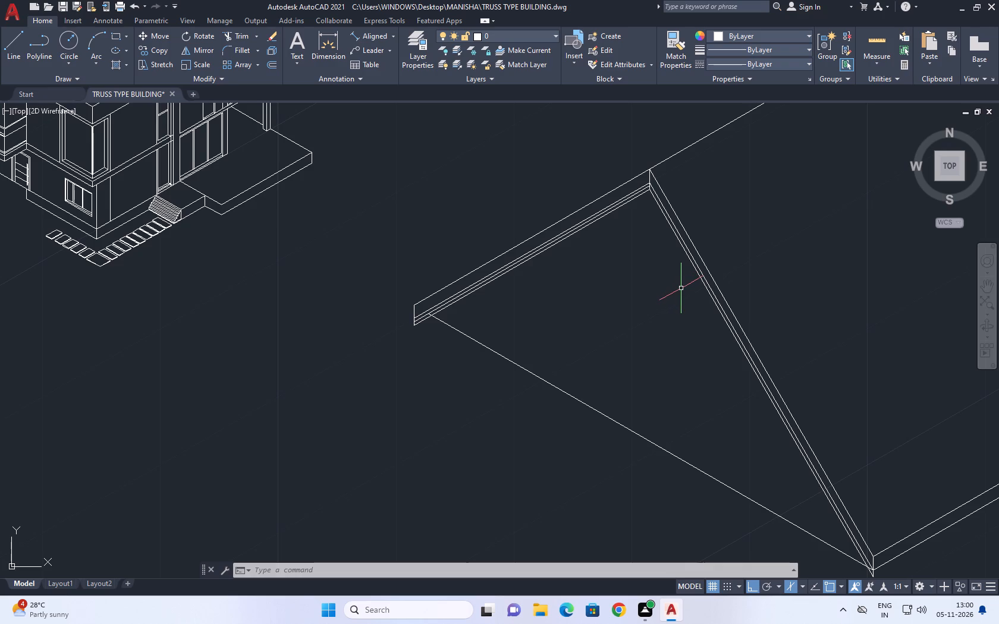
{"action": "middle_click_drag", "start_coordinate": [810, 313], "coordinate": [713, 290]}
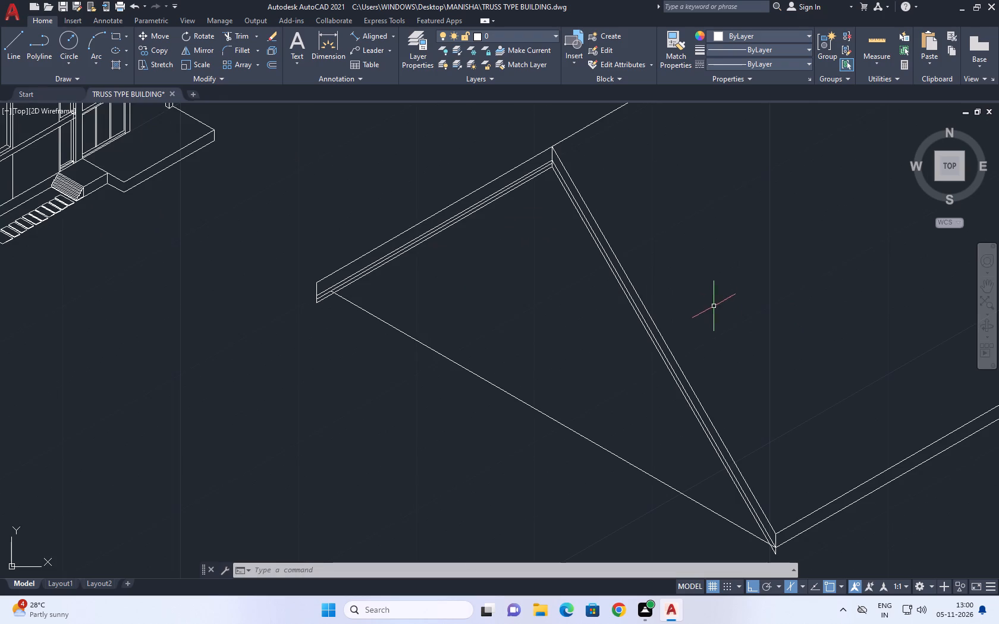
{"action": "middle_click_drag", "start_coordinate": [719, 299], "coordinate": [744, 254]}
{"action": "middle_click_drag", "start_coordinate": [728, 344], "coordinate": [743, 298]}
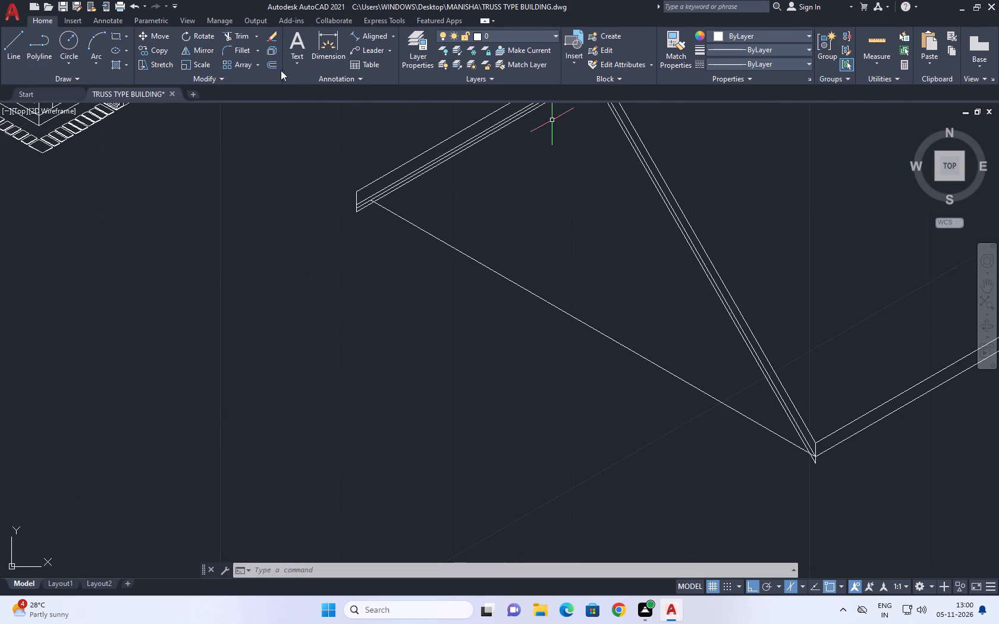
{"action": "left_click", "coordinate": [243, 35]}
{"action": "scroll", "coordinate": [851, 465], "scroll_direction": "up", "scroll_amount": 3}
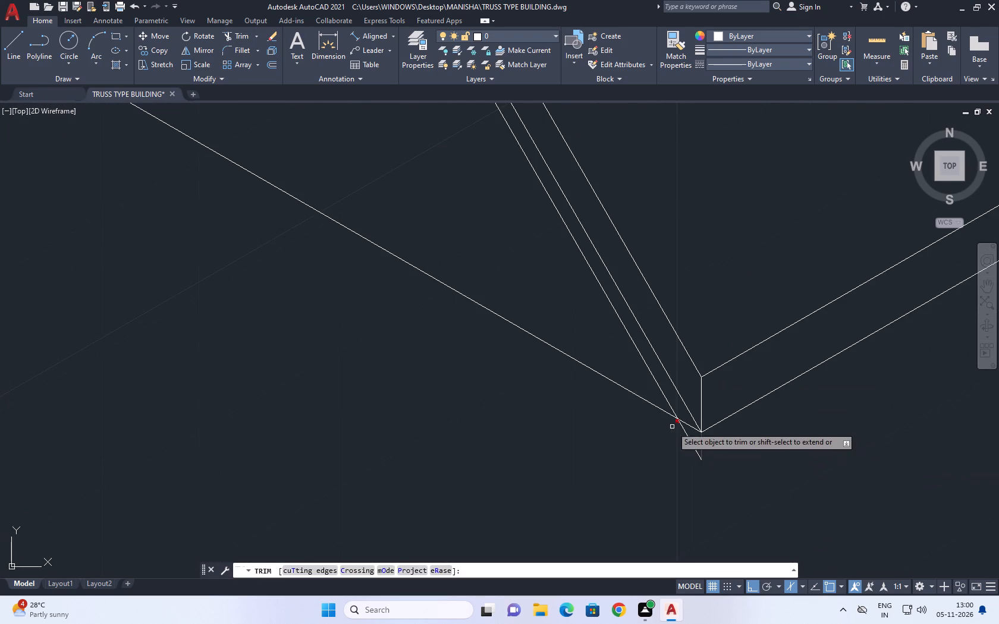
{"action": "scroll", "coordinate": [672, 427], "scroll_direction": "up", "scroll_amount": 3}
{"action": "left_click", "coordinate": [740, 416]}
{"action": "left_click_drag", "start_coordinate": [740, 453], "coordinate": [740, 459]}
{"action": "right_click", "coordinate": [813, 353]}
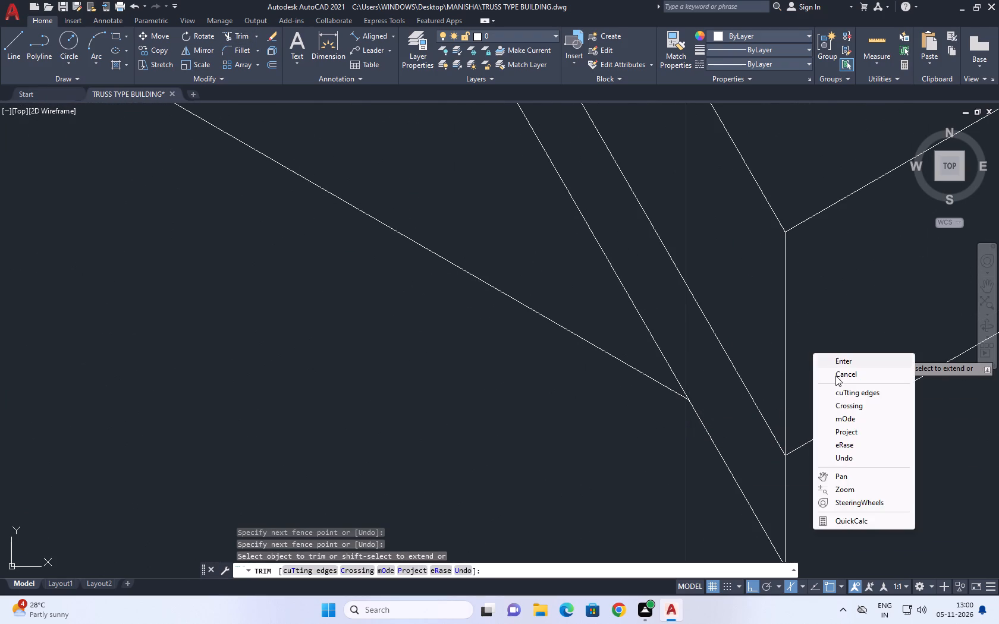
{"action": "left_click", "coordinate": [837, 376]}
Draw a line from the extended near eave corner's bottom endpoint, parallel to the long eave edge and past its far end.
{"action": "scroll", "coordinate": [783, 372], "scroll_direction": "down", "scroll_amount": 6}
{"action": "middle_click_drag", "start_coordinate": [842, 373], "coordinate": [692, 355]}
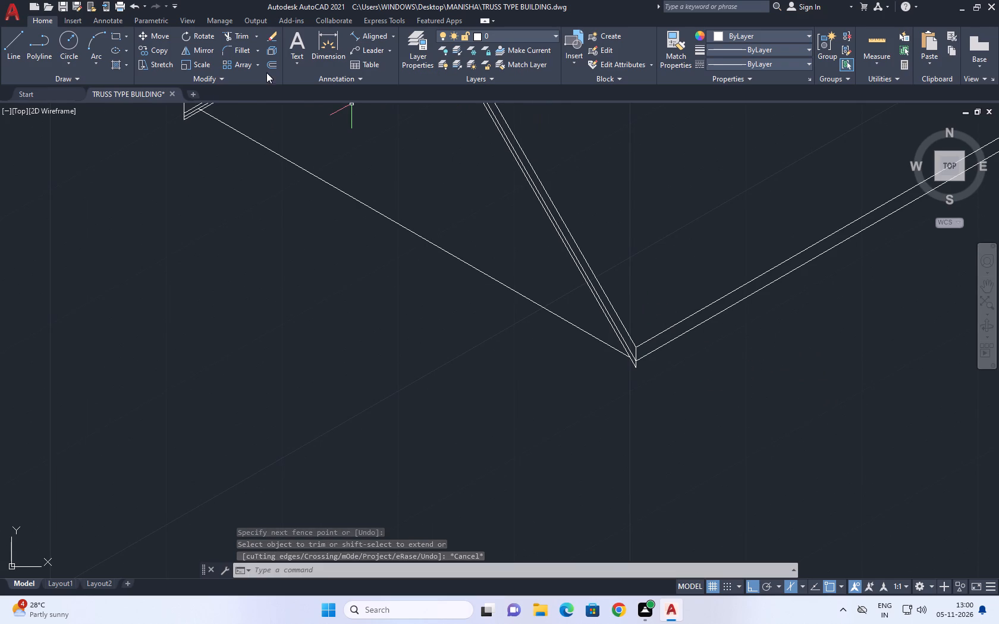
{"action": "left_click", "coordinate": [14, 53]}
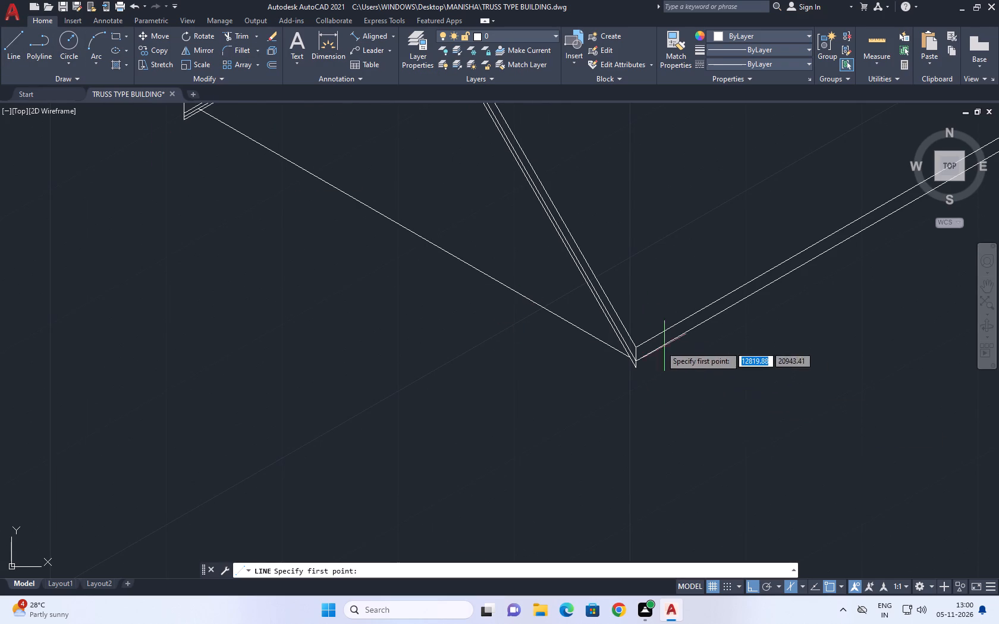
{"action": "scroll", "coordinate": [644, 362], "scroll_direction": "up", "scroll_amount": 2}
{"action": "left_click", "coordinate": [624, 376]}
{"action": "scroll", "coordinate": [722, 354], "scroll_direction": "down", "scroll_amount": 4}
{"action": "middle_click_drag", "start_coordinate": [863, 313], "coordinate": [426, 404]}
{"action": "scroll", "coordinate": [608, 288], "scroll_direction": "up", "scroll_amount": 2}
{"action": "left_click", "coordinate": [603, 263]}
{"action": "right_click", "coordinate": [639, 259]}
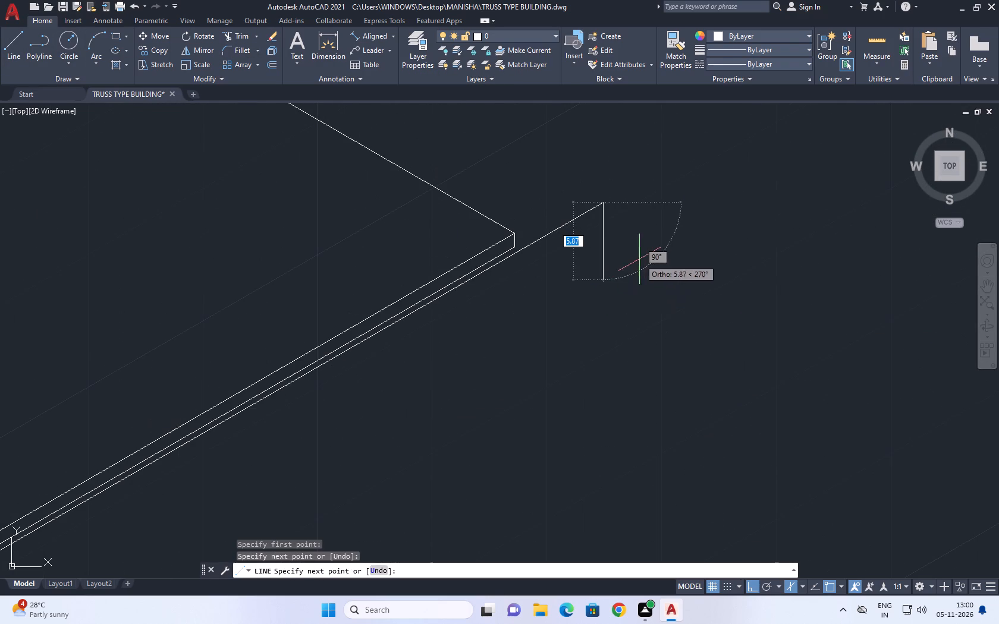
{"action": "left_click", "coordinate": [677, 273]}
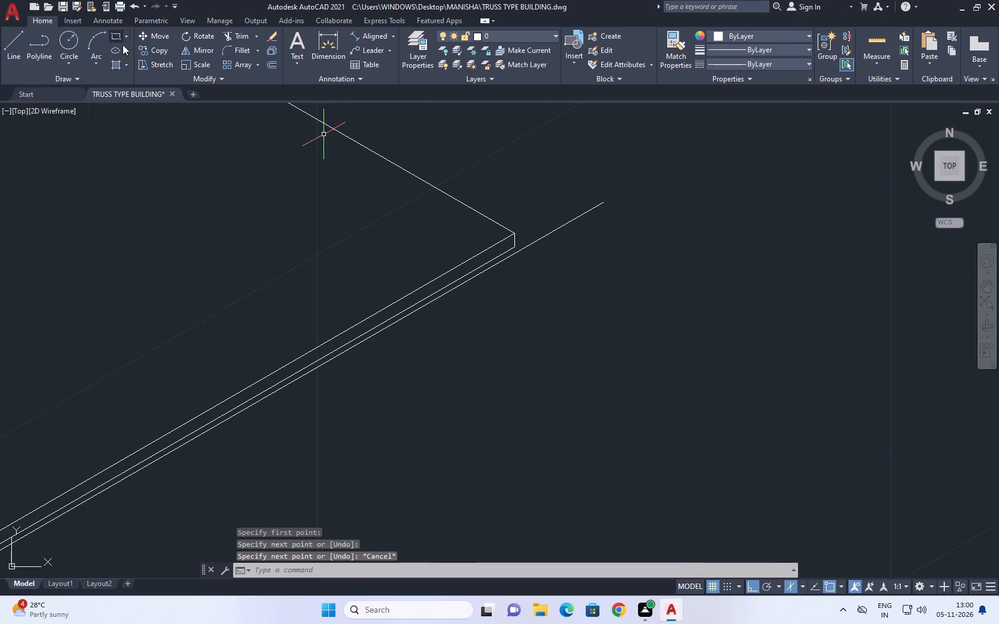
Fillet the eave's far-end vertical with the new lower eave line into a sharp corner.
{"action": "left_click", "coordinate": [234, 49]}
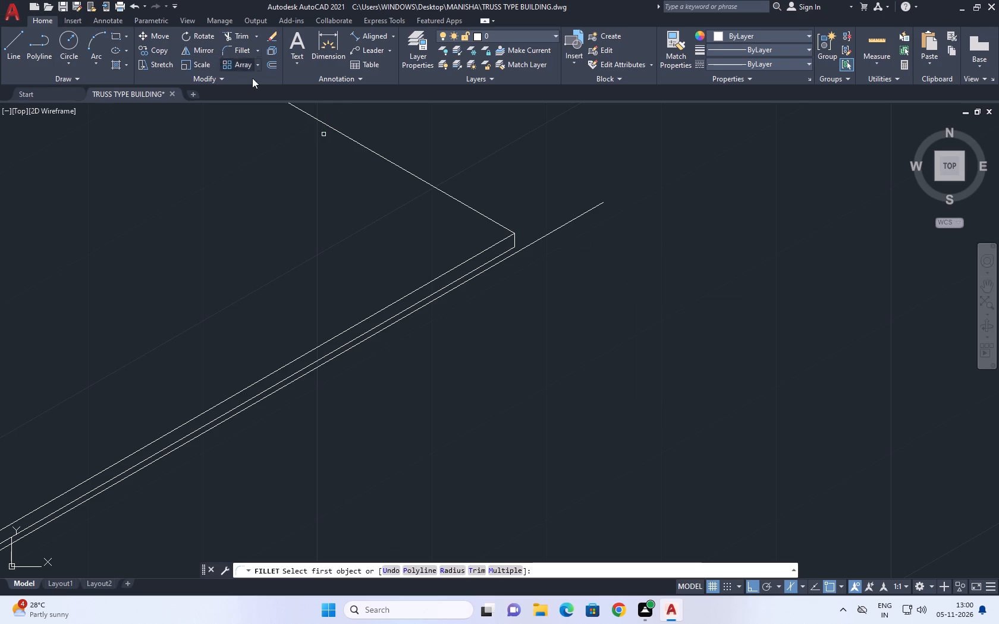
{"action": "scroll", "coordinate": [507, 248], "scroll_direction": "up", "scroll_amount": 2}
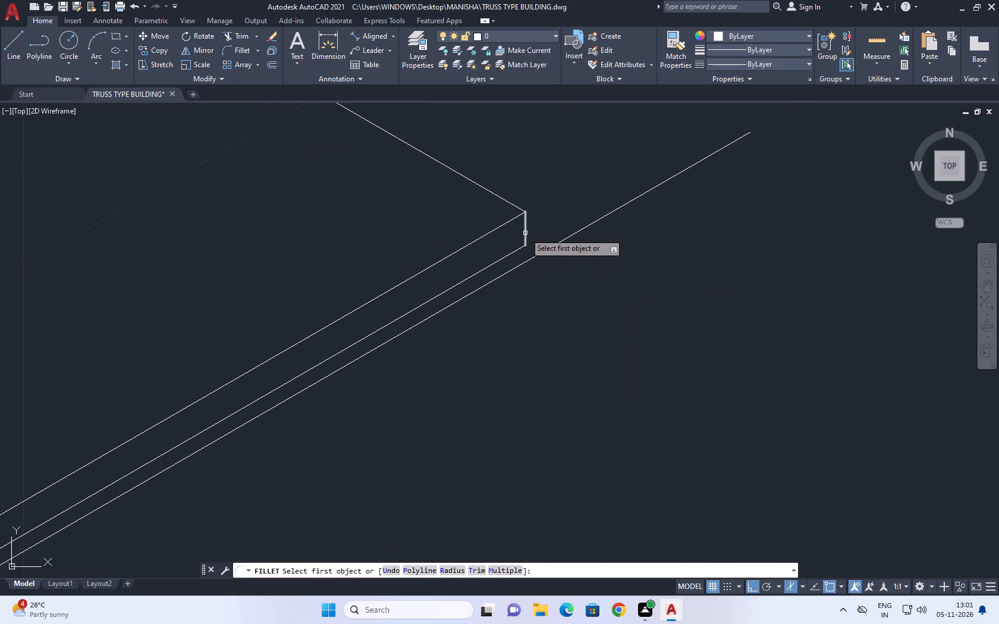
{"action": "left_click", "coordinate": [526, 231]}
{"action": "left_click", "coordinate": [524, 265]}
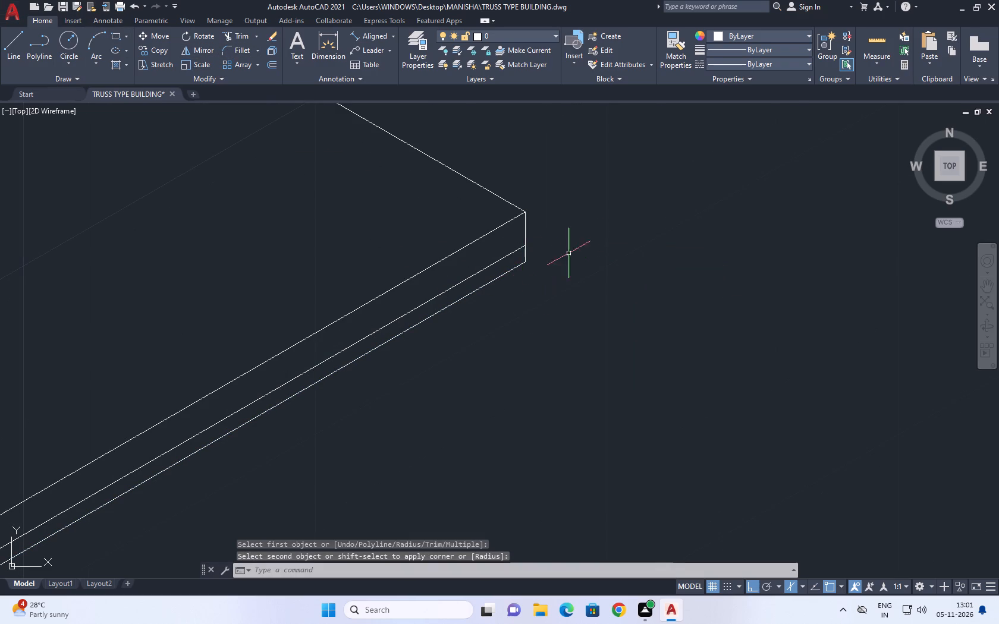
Draw a vertical line about 31 units long from the long gable slope's inner edge down past the gable's base line.
{"action": "middle_click_drag", "start_coordinate": [564, 337], "coordinate": [622, 421]}
{"action": "scroll", "coordinate": [623, 428], "scroll_direction": "down", "scroll_amount": 3}
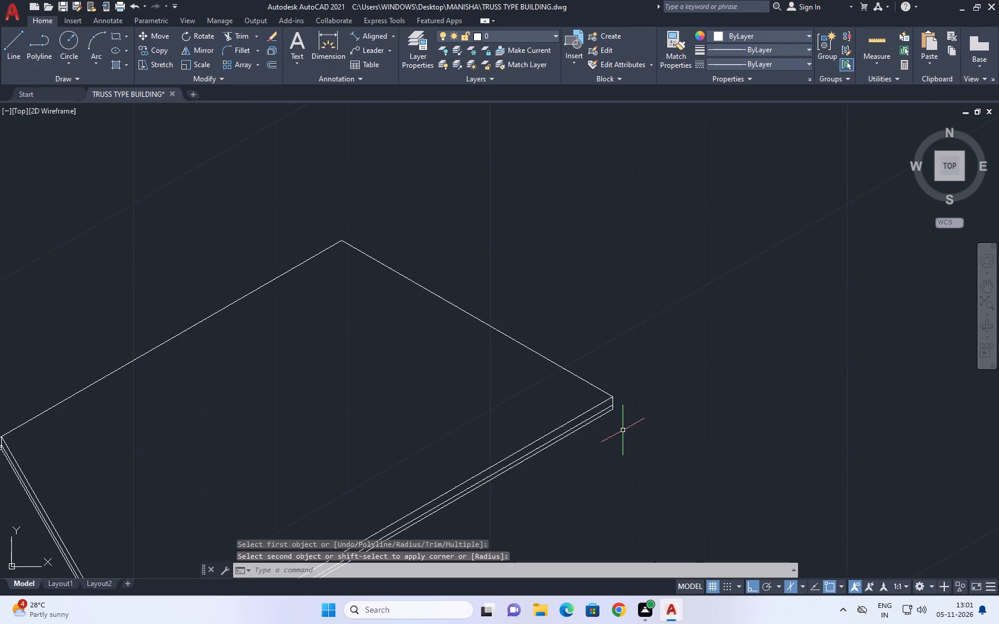
{"action": "scroll", "coordinate": [622, 433], "scroll_direction": "down", "scroll_amount": 4}
{"action": "middle_click_drag", "start_coordinate": [455, 442], "coordinate": [455, 440]}
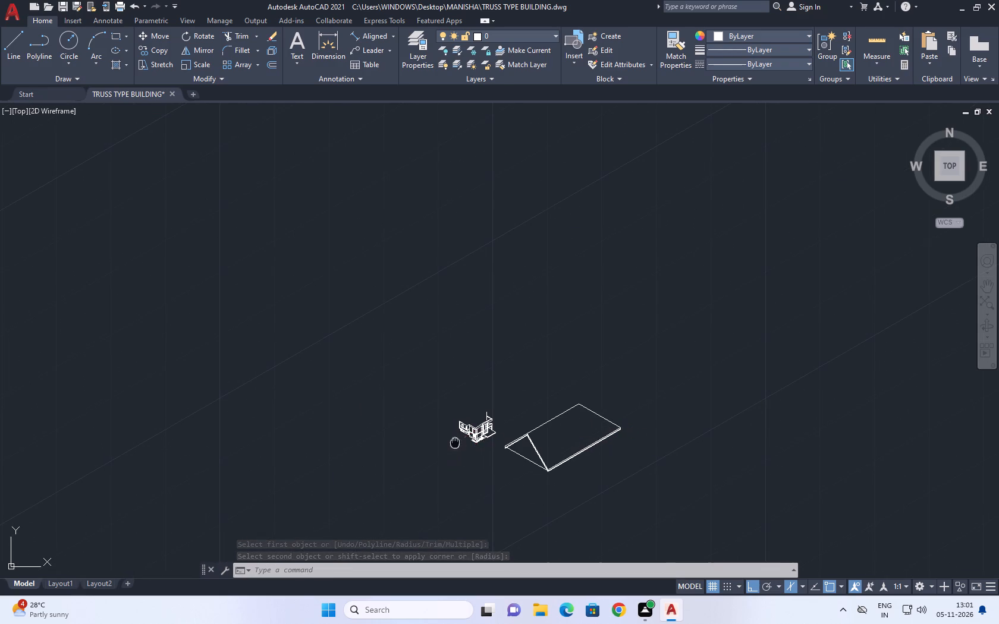
{"action": "middle_click_drag", "start_coordinate": [455, 440], "coordinate": [492, 415]}
{"action": "scroll", "coordinate": [614, 199], "scroll_direction": "up", "scroll_amount": 1}
{"action": "middle_click_drag", "start_coordinate": [739, 396], "coordinate": [766, 207]}
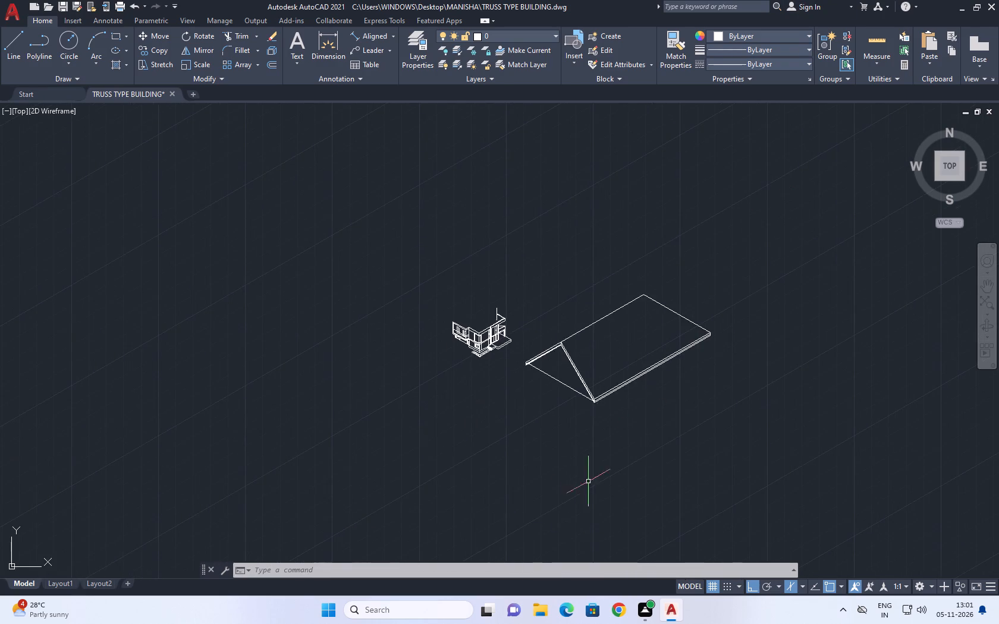
{"action": "middle_click_drag", "start_coordinate": [576, 474], "coordinate": [661, 413]}
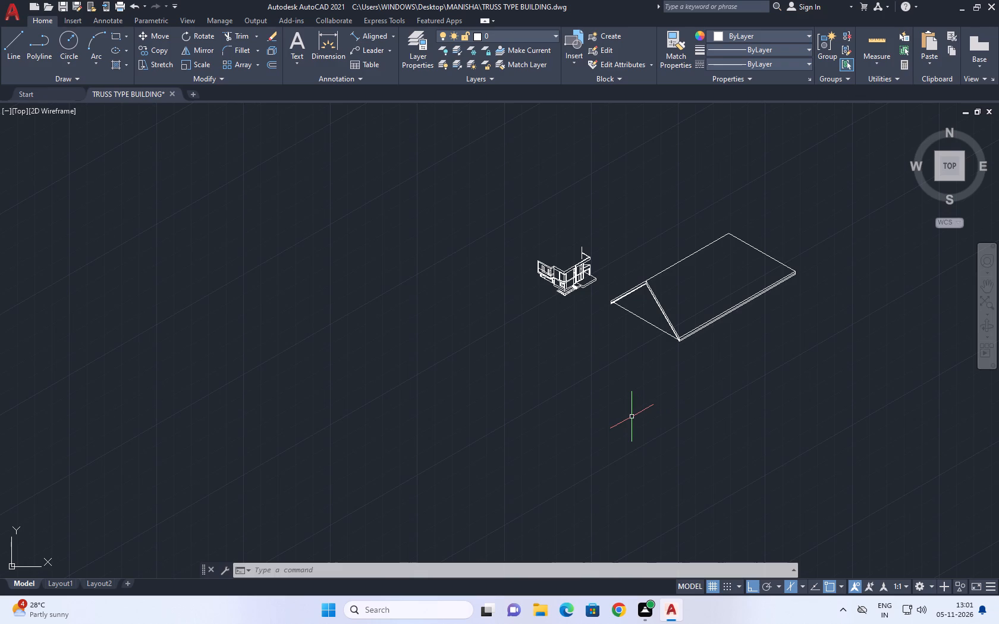
{"action": "left_click", "coordinate": [18, 31]}
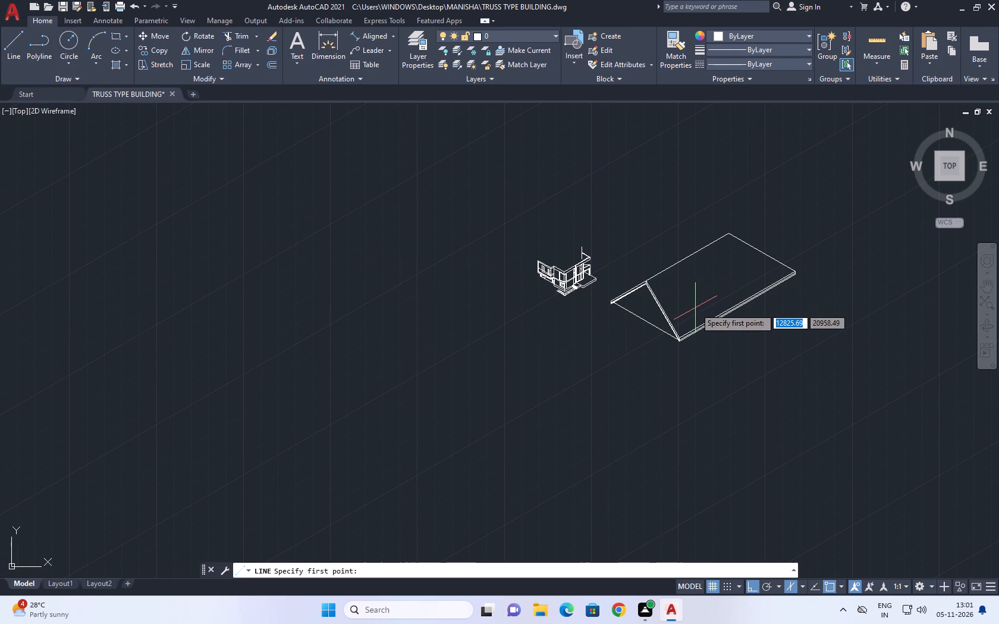
{"action": "middle_click_drag", "start_coordinate": [659, 332], "coordinate": [667, 342]}
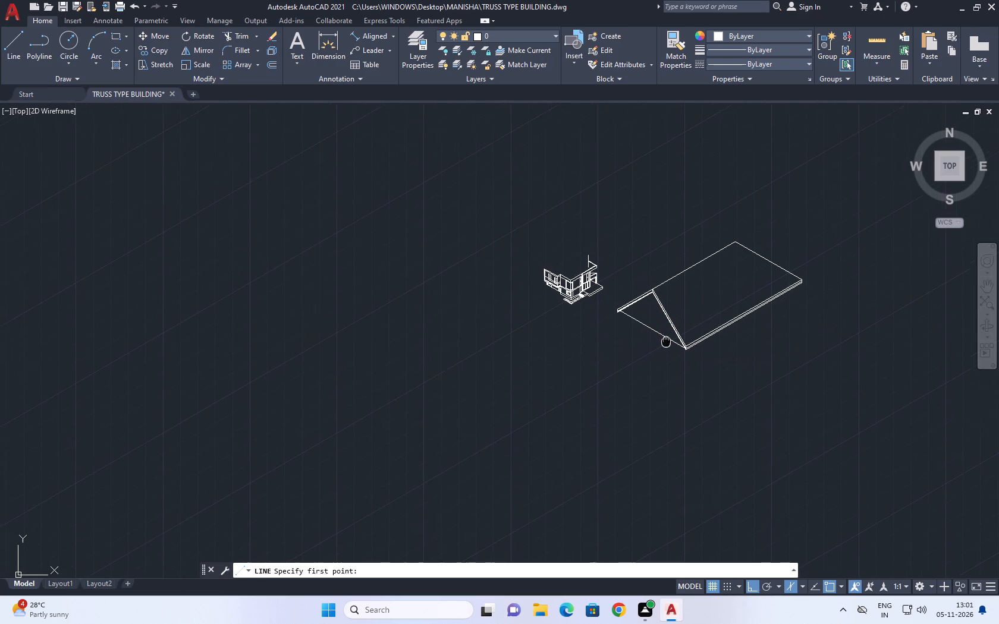
{"action": "middle_click_drag", "start_coordinate": [667, 342], "coordinate": [676, 345]}
{"action": "scroll", "coordinate": [676, 345], "scroll_direction": "up", "scroll_amount": 1}
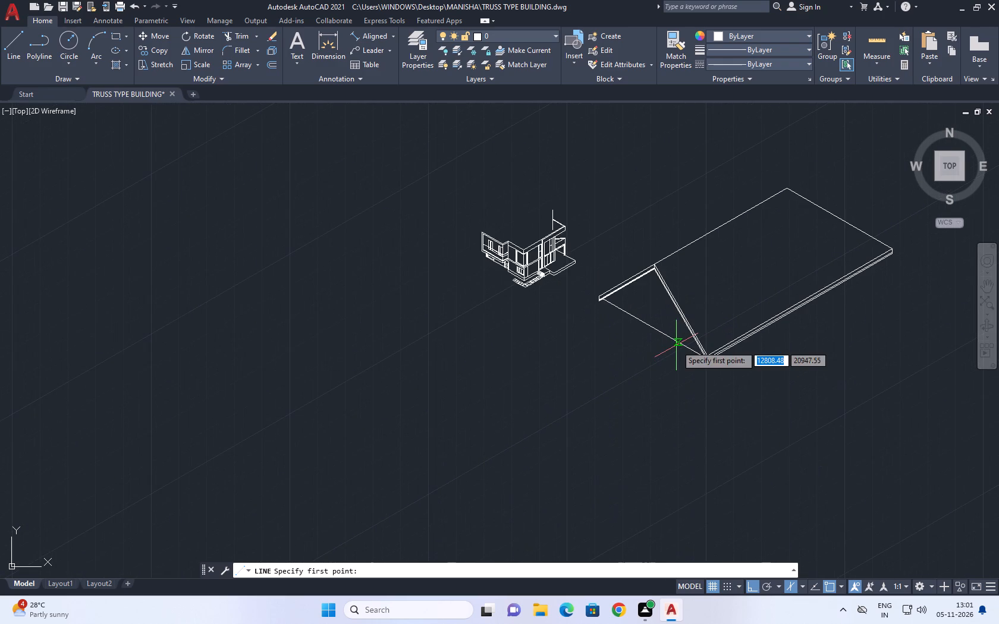
{"action": "scroll", "coordinate": [676, 345], "scroll_direction": "up", "scroll_amount": 2}
{"action": "left_click", "coordinate": [669, 244]}
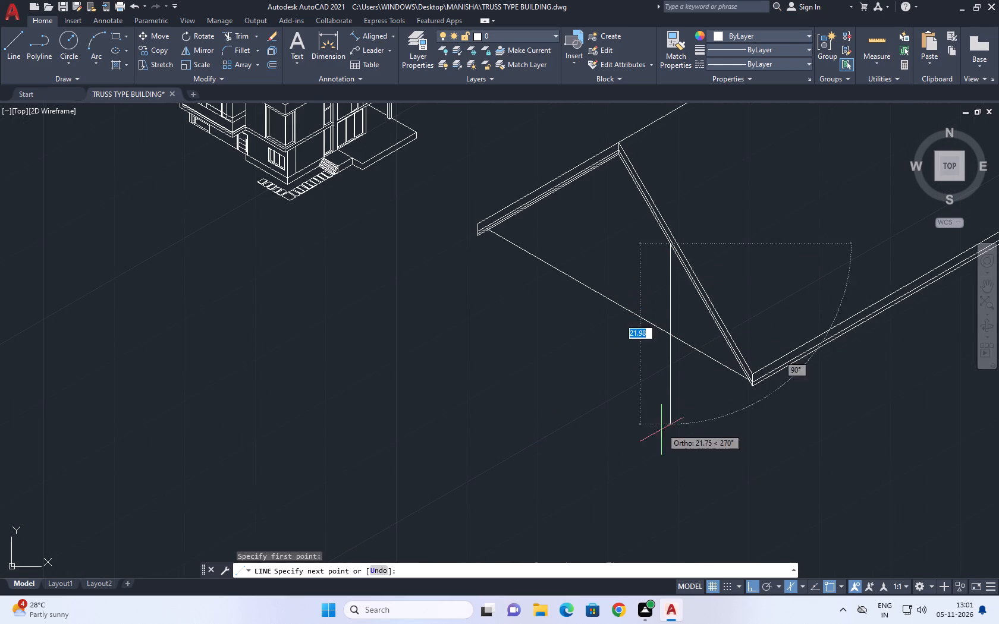
{"action": "middle_click_drag", "start_coordinate": [666, 449], "coordinate": [710, 365]}
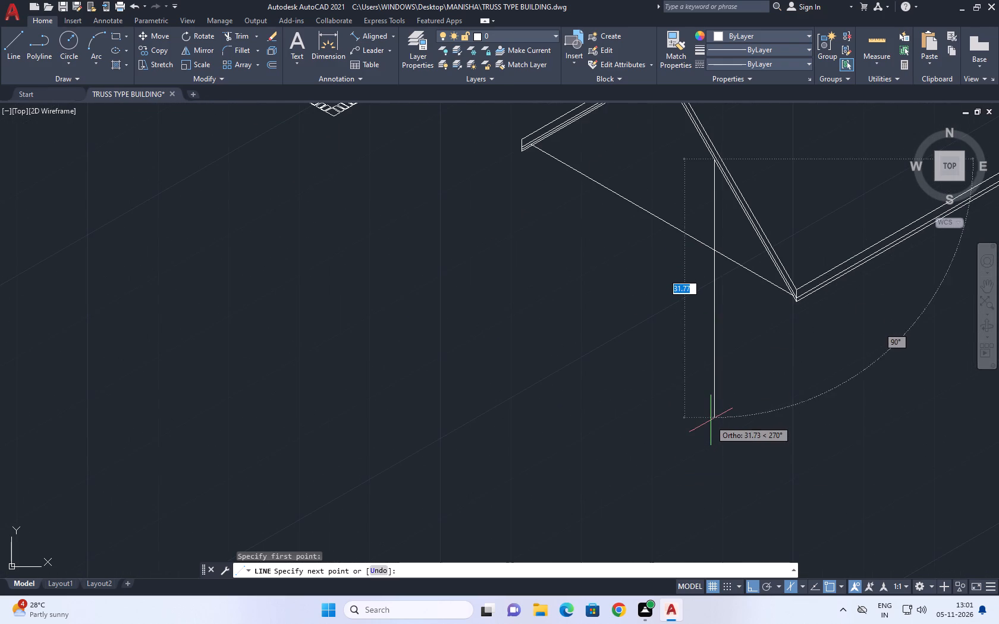
{"action": "left_click", "coordinate": [712, 410]}
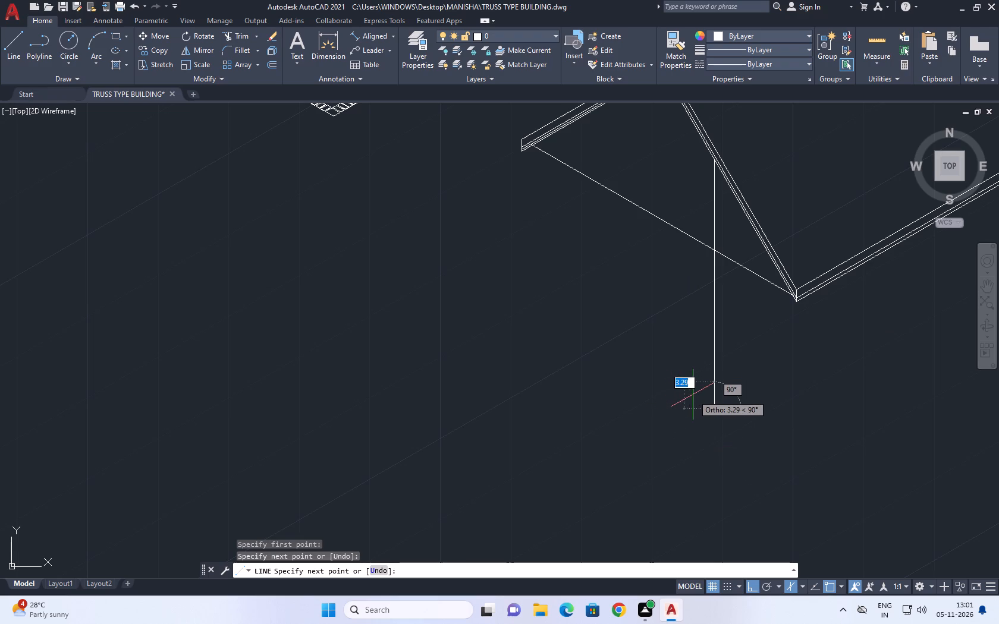
{"action": "right_click", "coordinate": [689, 390]}
{"action": "left_click", "coordinate": [715, 408]}
{"action": "scroll", "coordinate": [689, 404], "scroll_direction": "down", "scroll_amount": 3}
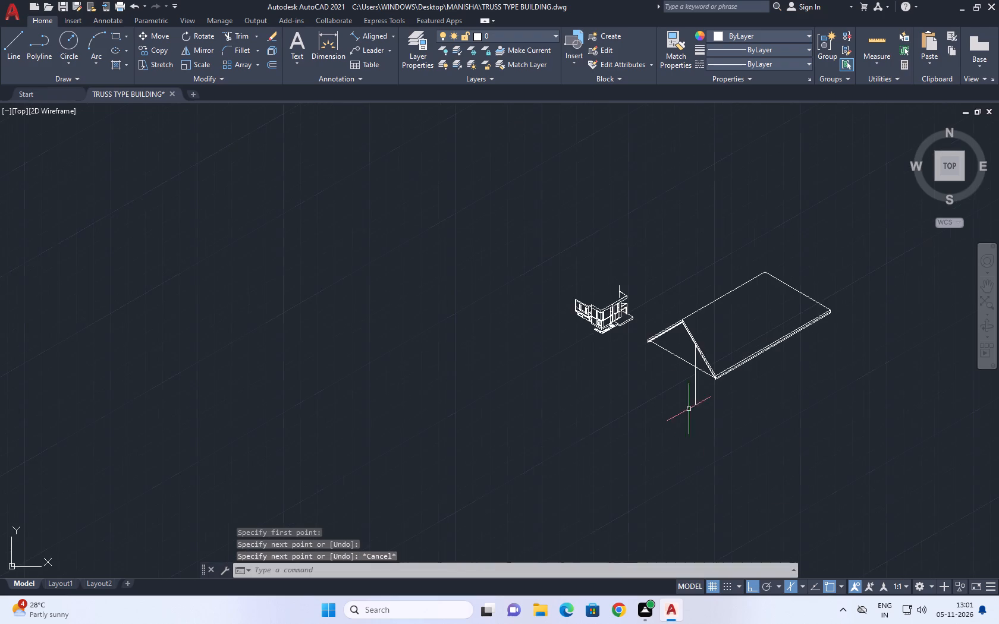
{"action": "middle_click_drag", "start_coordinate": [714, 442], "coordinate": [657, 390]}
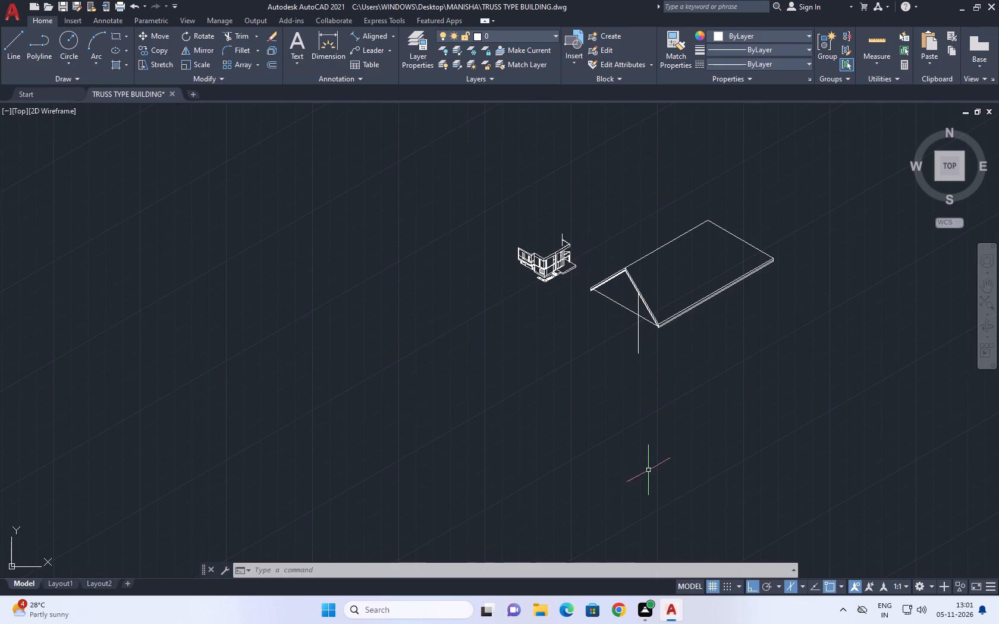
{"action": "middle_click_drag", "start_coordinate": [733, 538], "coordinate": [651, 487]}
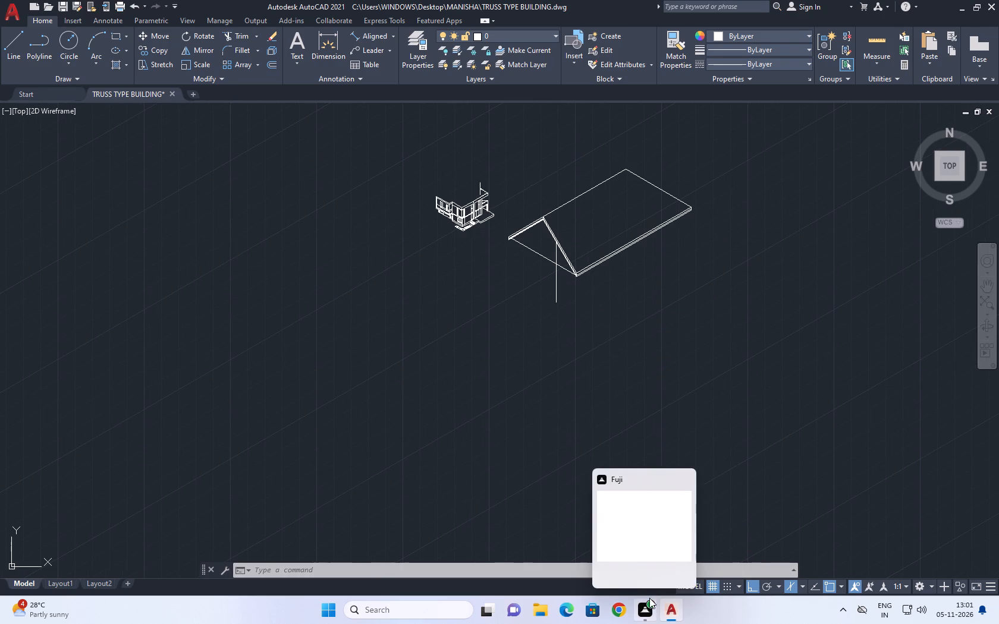
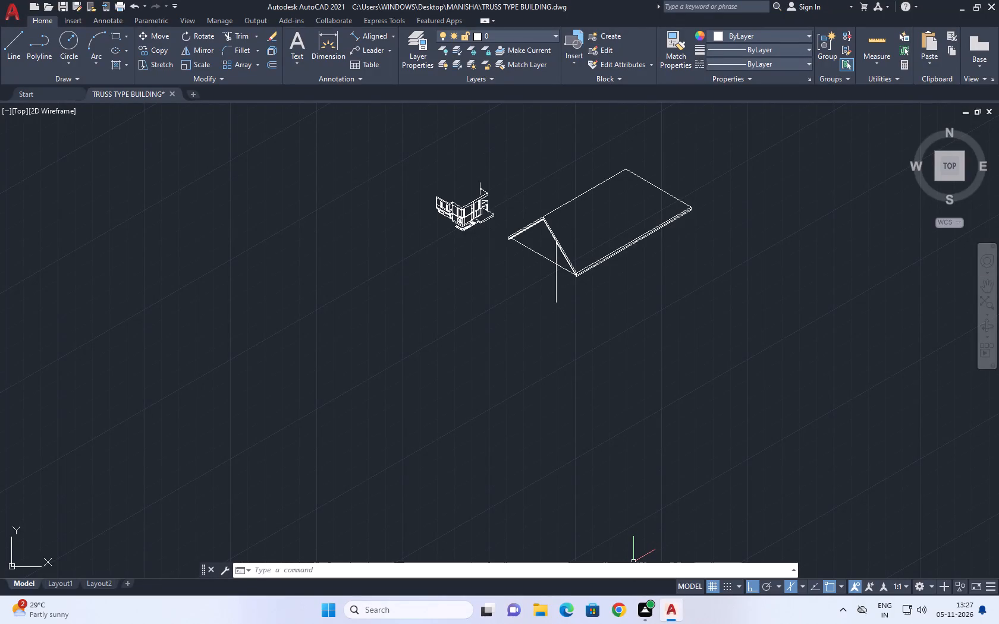
Erase the vertical line that runs from the long gable slope's inner edge down past the base line.
{"action": "middle_click_drag", "start_coordinate": [538, 360], "coordinate": [528, 386]}
{"action": "middle_click_drag", "start_coordinate": [514, 286], "coordinate": [488, 348]}
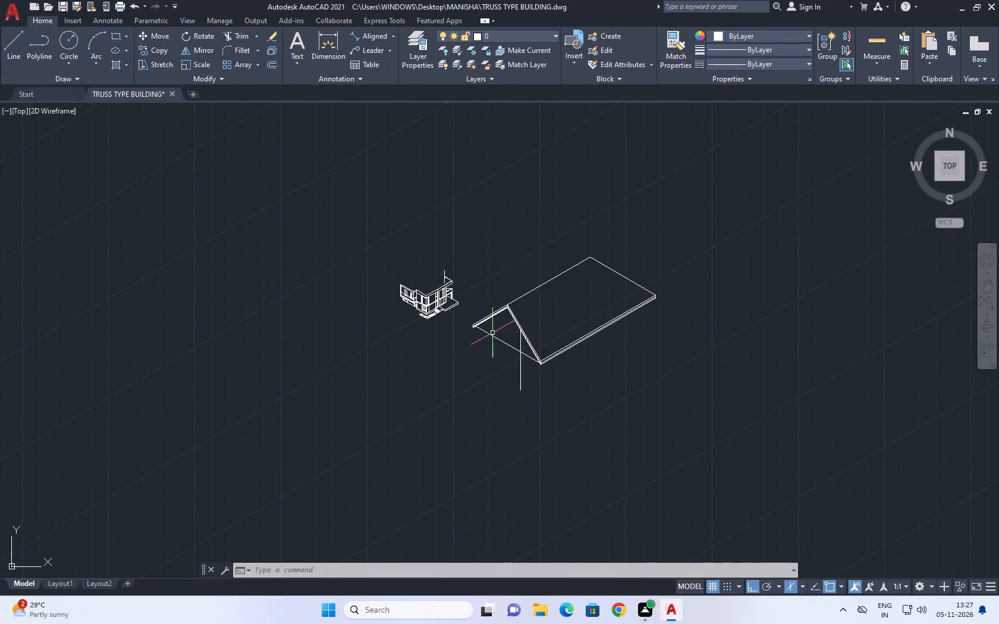
{"action": "scroll", "coordinate": [469, 342], "scroll_direction": "down", "scroll_amount": 1}
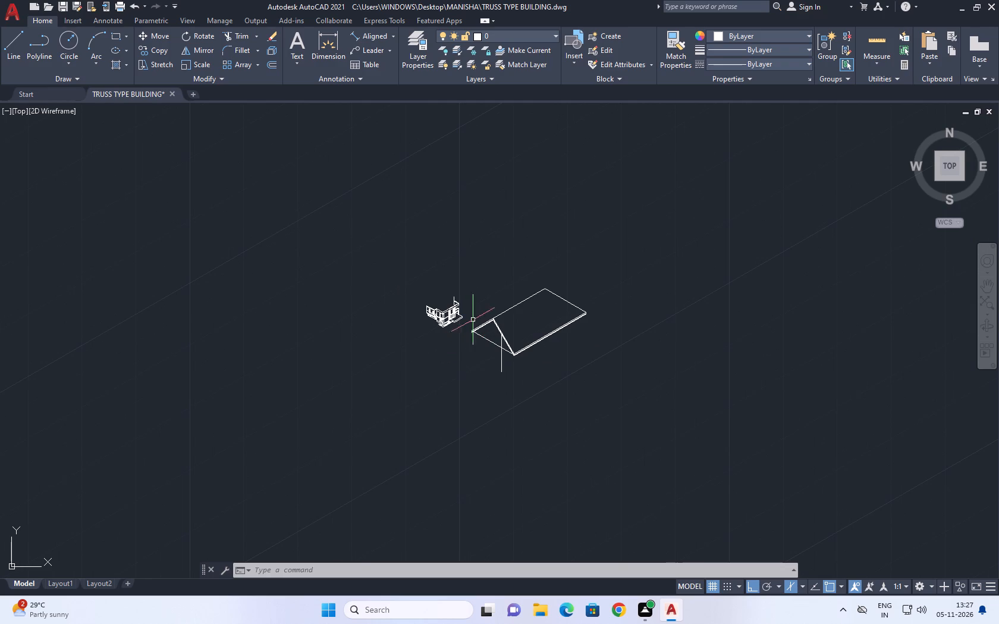
{"action": "scroll", "coordinate": [484, 346], "scroll_direction": "up", "scroll_amount": 5}
{"action": "left_click_drag", "start_coordinate": [589, 413], "coordinate": [592, 420]}
{"action": "left_click", "coordinate": [523, 388]}
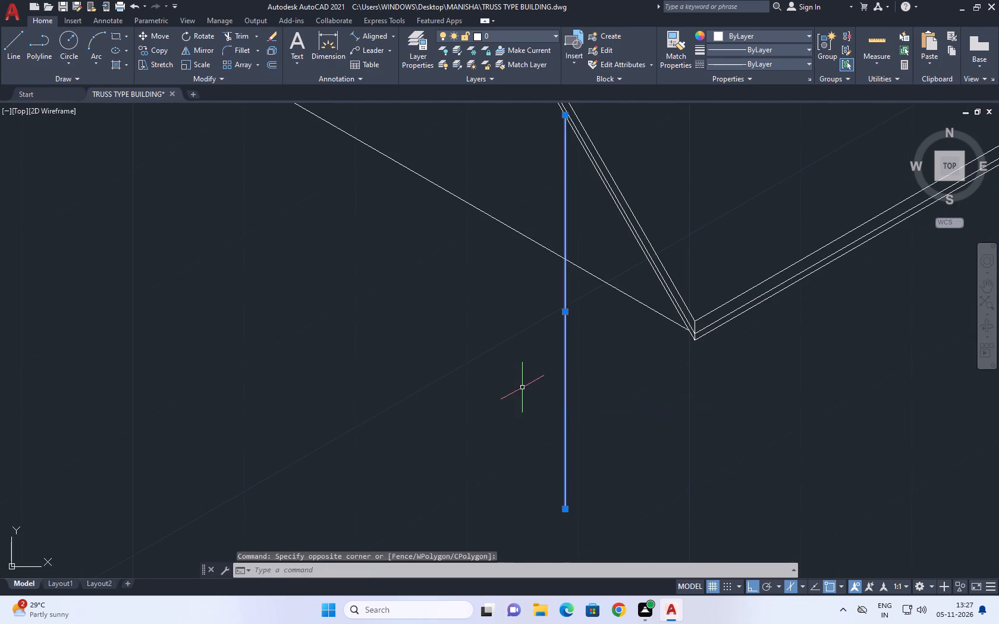
{"action": "scroll", "coordinate": [522, 387], "scroll_direction": "down", "scroll_amount": 2}
{"action": "middle_click_drag", "start_coordinate": [505, 319], "coordinate": [524, 335]}
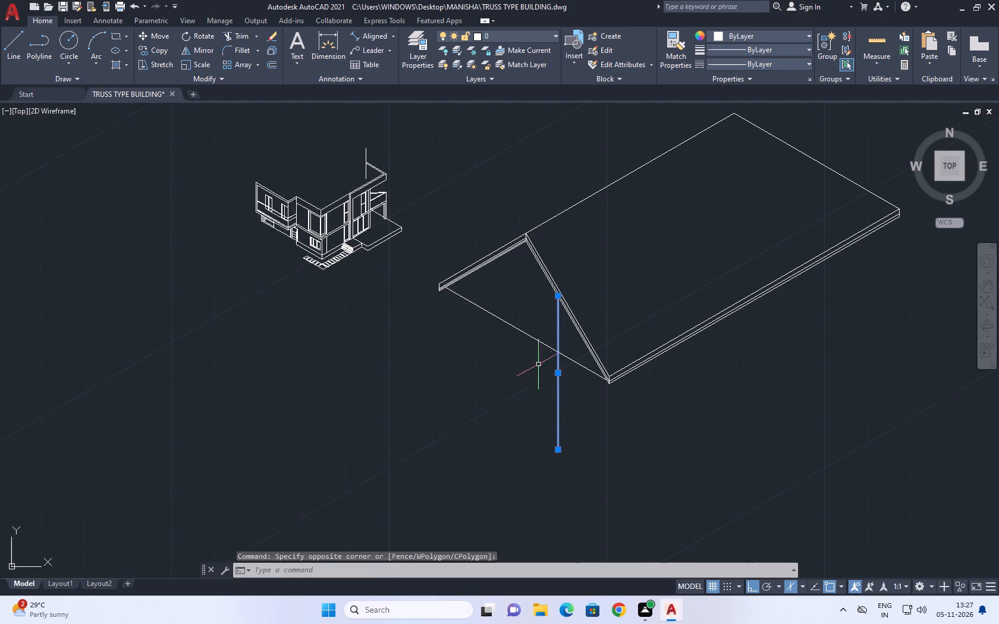
{"action": "middle_click_drag", "start_coordinate": [570, 266], "coordinate": [570, 273]}
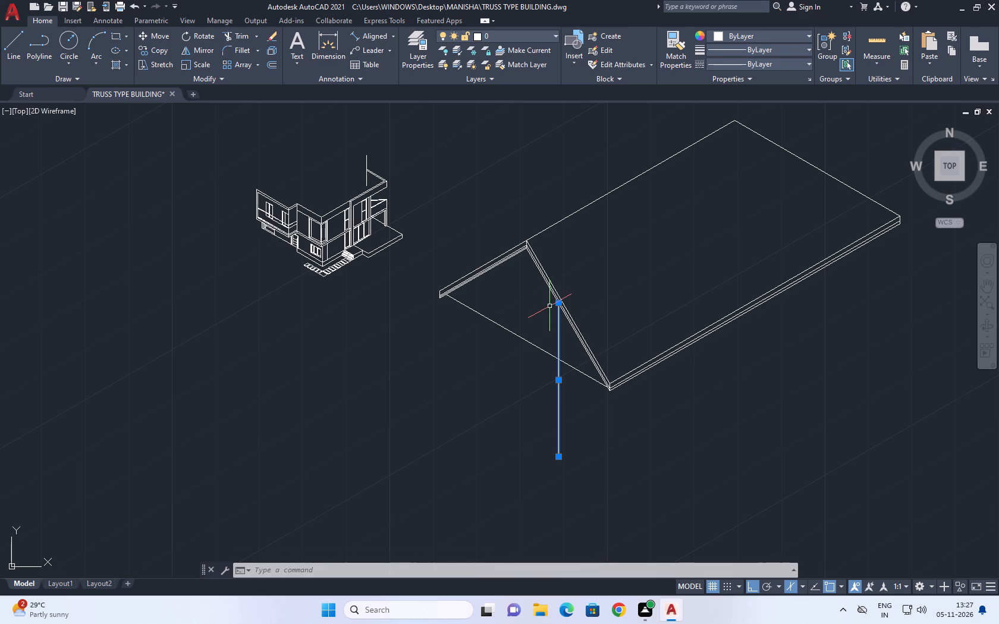
{"action": "right_click", "coordinate": [585, 276]}
{"action": "left_click", "coordinate": [654, 476]}
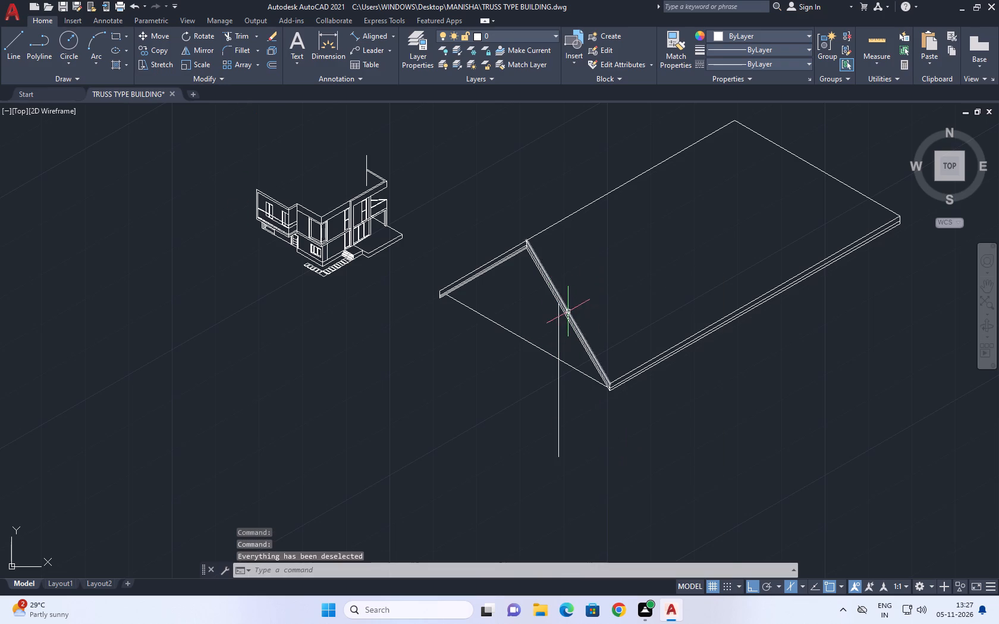
{"action": "left_click", "coordinate": [560, 326]}
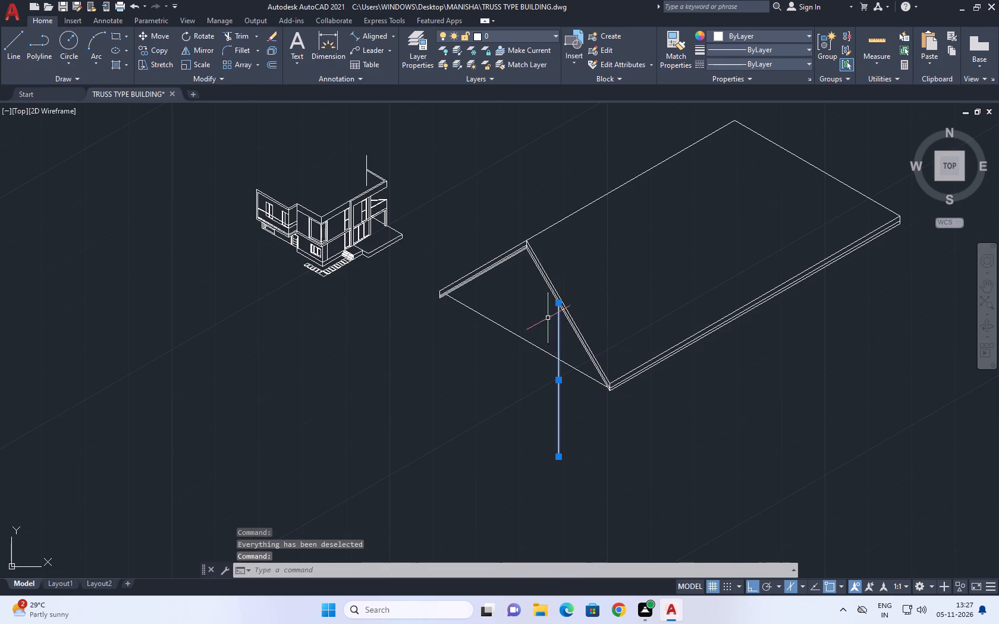
{"action": "right_click", "coordinate": [689, 206]}
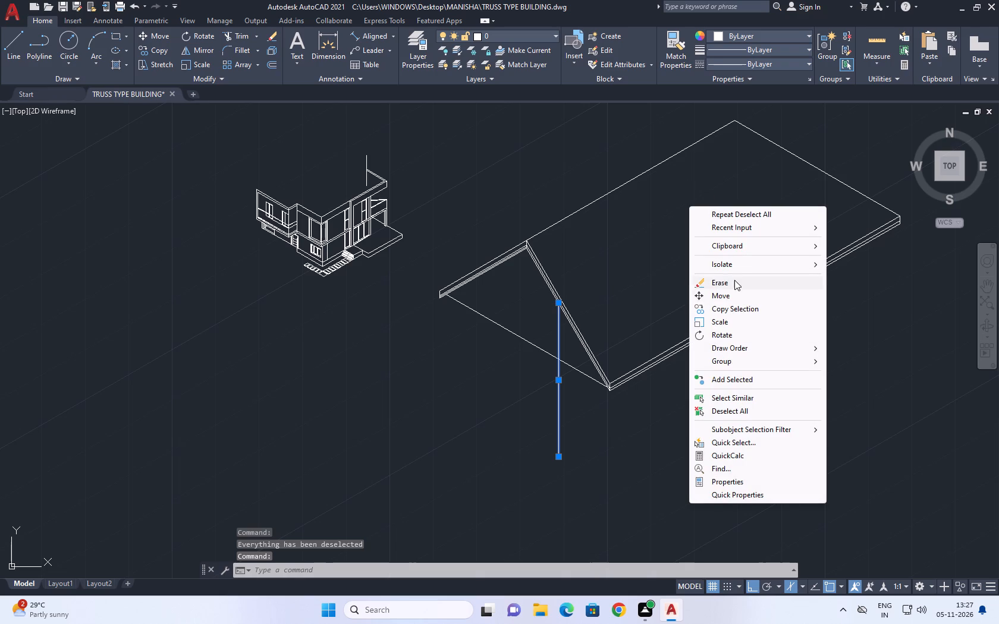
{"action": "left_click", "coordinate": [734, 279]}
Draw a vertical line about 28 units long from the long gable slope's inner edge, starting nearer the ridge, down past the base line.
{"action": "left_click", "coordinate": [14, 43]}
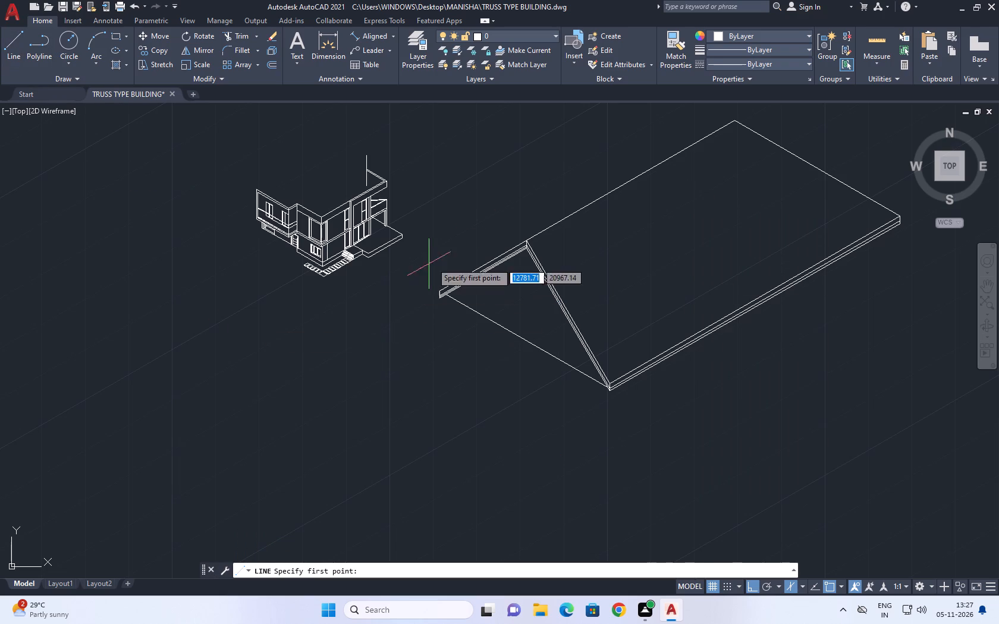
{"action": "scroll", "coordinate": [517, 251], "scroll_direction": "up", "scroll_amount": 4}
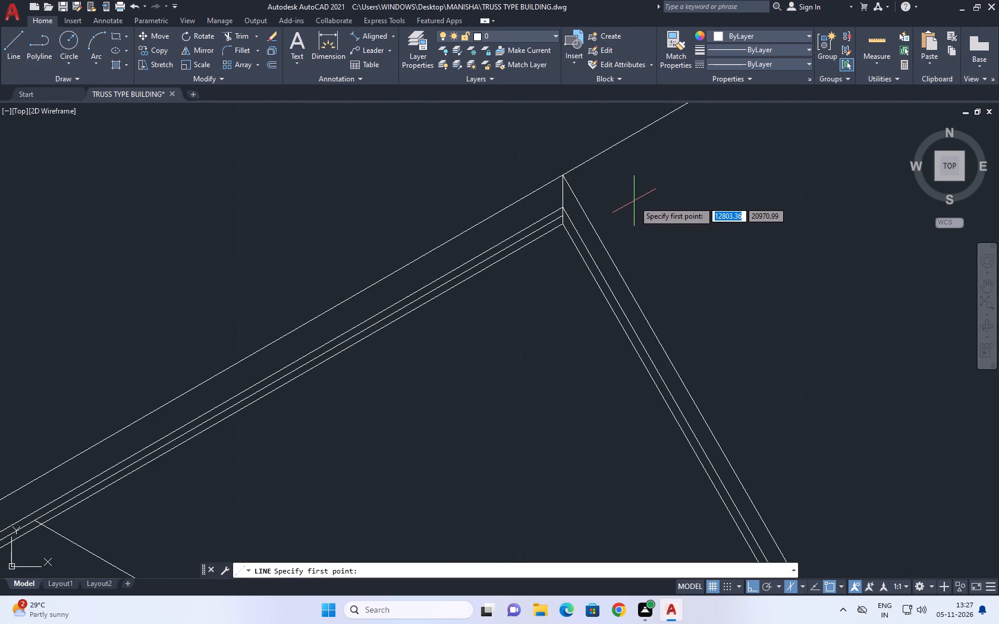
{"action": "left_click", "coordinate": [634, 357]}
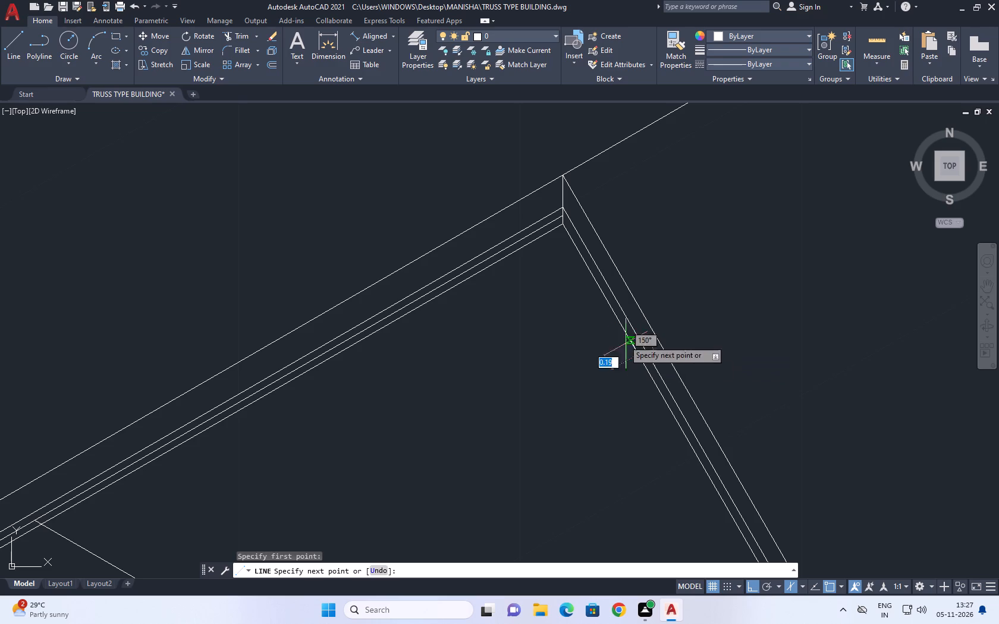
{"action": "scroll", "coordinate": [611, 298], "scroll_direction": "down", "scroll_amount": 5}
{"action": "middle_click", "coordinate": [607, 473]}
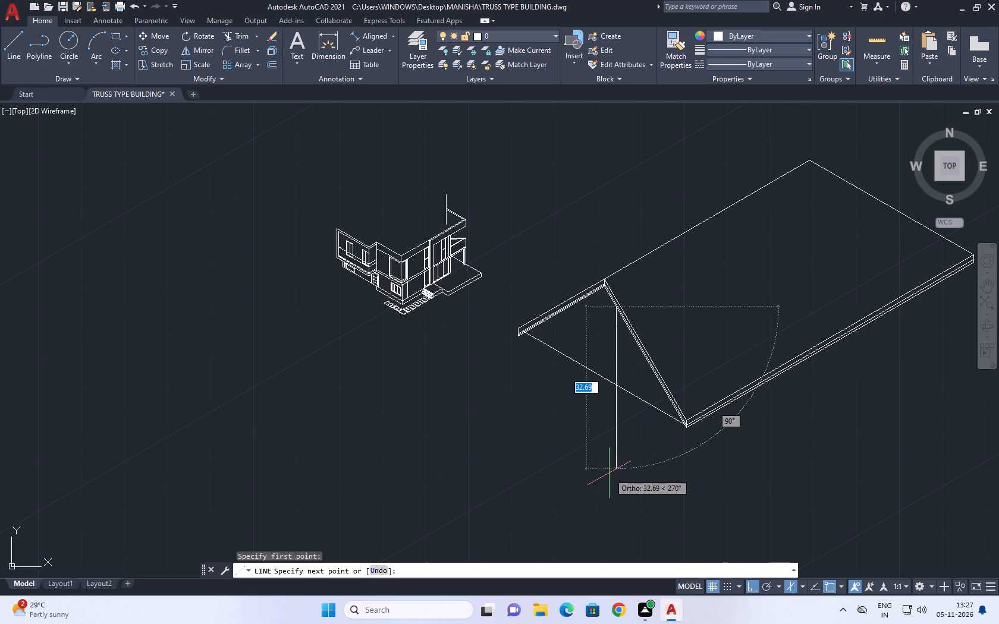
{"action": "scroll", "coordinate": [599, 471], "scroll_direction": "up", "scroll_amount": 3}
{"action": "left_click", "coordinate": [661, 373]}
{"action": "right_click_drag", "start_coordinate": [665, 436], "coordinate": [656, 415]}
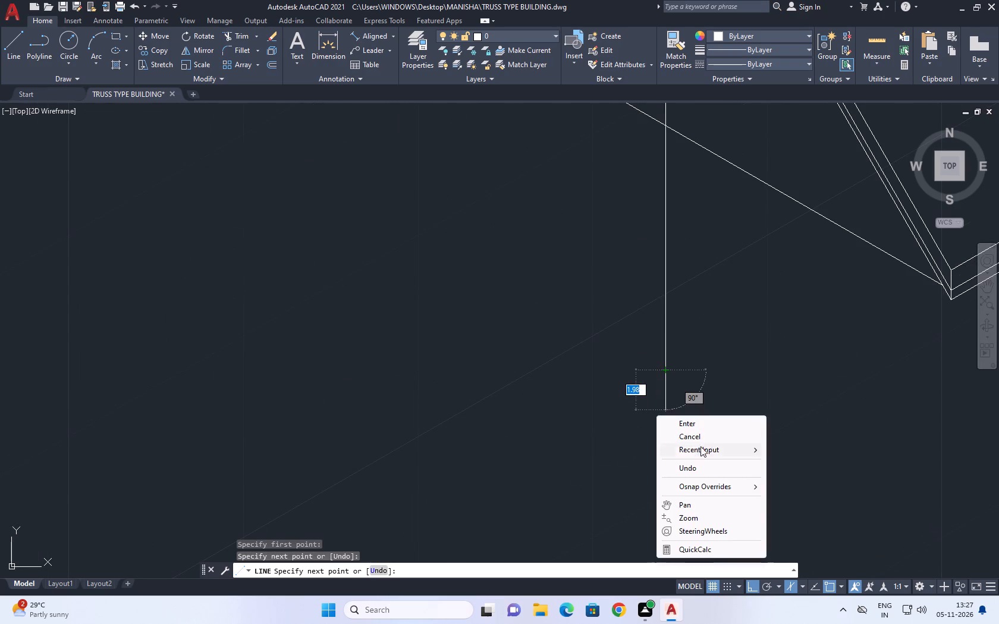
{"action": "left_click", "coordinate": [711, 437]}
Copy the vertical line by its top endpoint to the long slope's inner edge nearer the ridge and to the short slope's inner edge.
{"action": "scroll", "coordinate": [674, 420], "scroll_direction": "down", "scroll_amount": 2}
{"action": "left_click", "coordinate": [678, 358]}
{"action": "left_click", "coordinate": [658, 363]}
{"action": "middle_click_drag", "start_coordinate": [655, 353], "coordinate": [676, 422]}
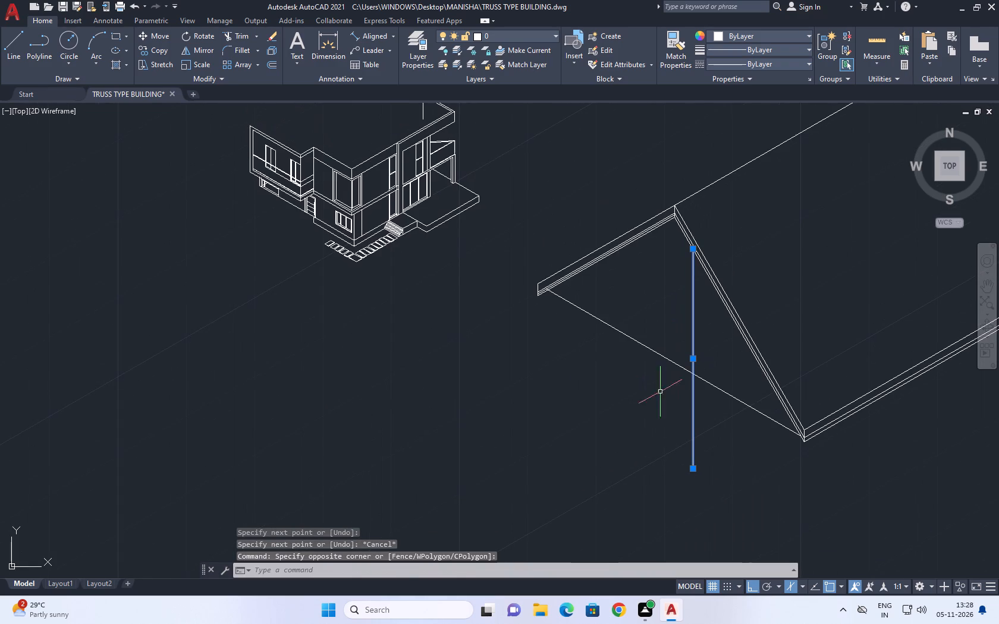
{"action": "left_click", "coordinate": [159, 51]}
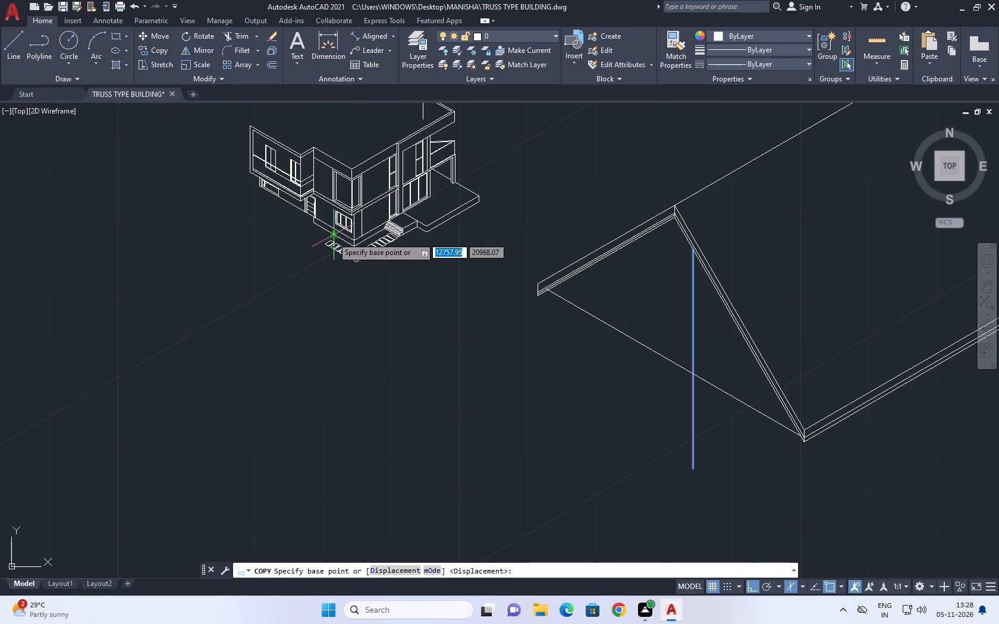
{"action": "middle_click_drag", "start_coordinate": [343, 244], "coordinate": [467, 334]}
{"action": "scroll", "coordinate": [821, 343], "scroll_direction": "up", "scroll_amount": 2}
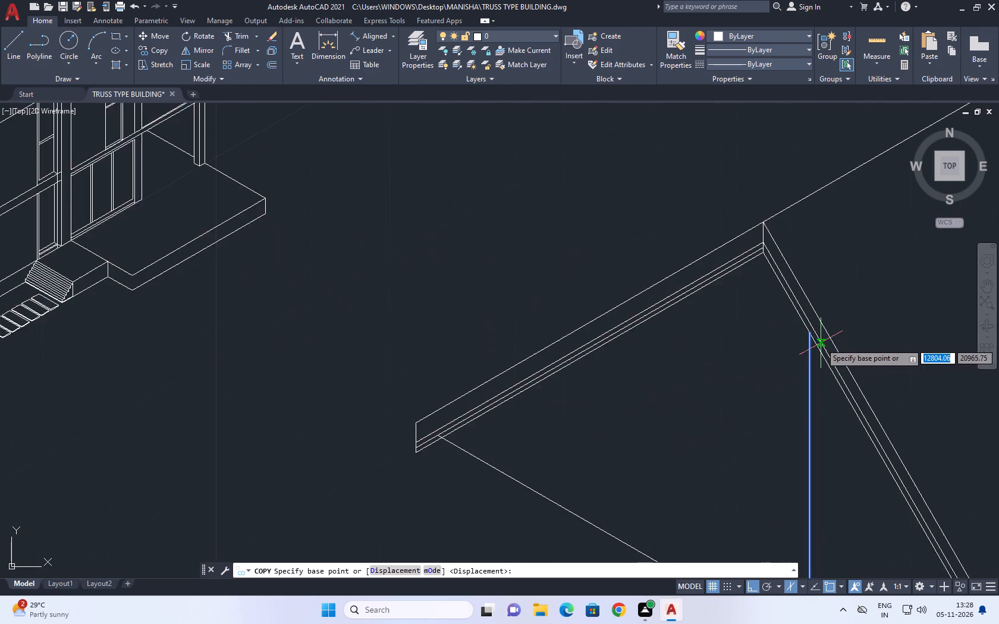
{"action": "scroll", "coordinate": [817, 336], "scroll_direction": "up", "scroll_amount": 1}
{"action": "left_click", "coordinate": [802, 333]}
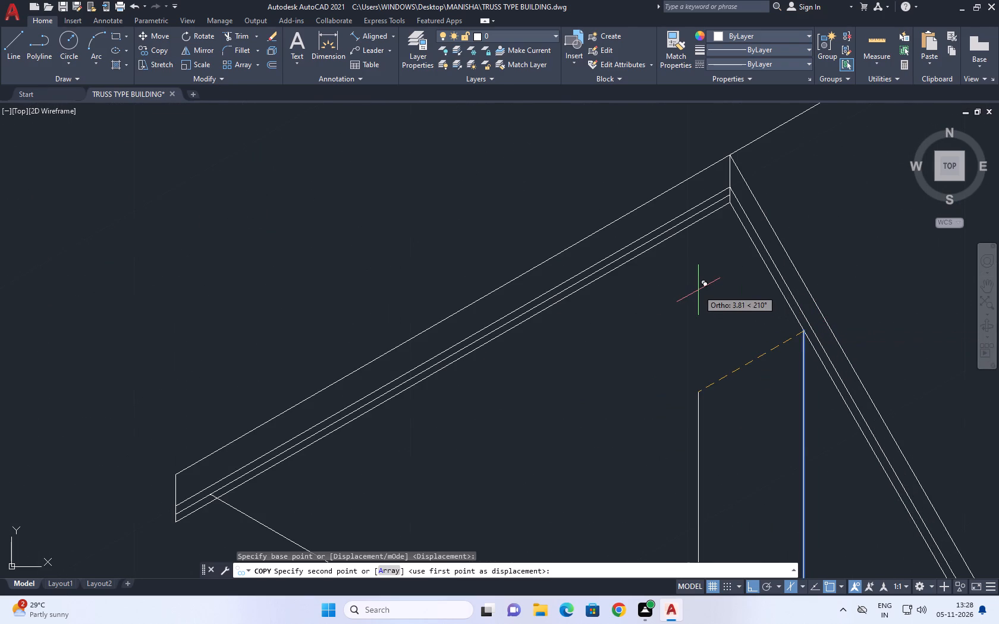
{"action": "key", "text": "F8"}
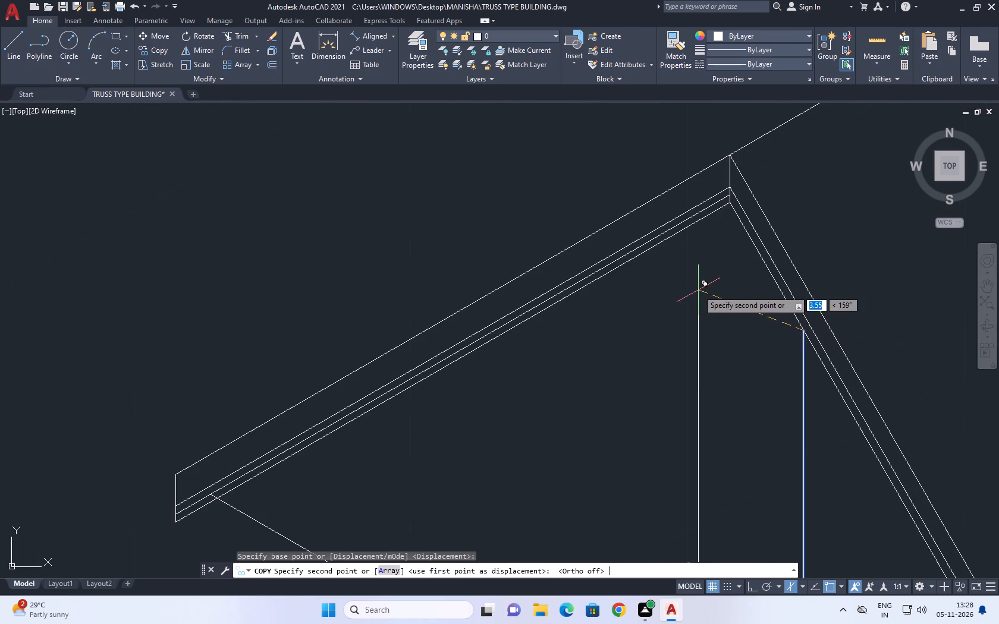
{"action": "key", "text": "F8"}
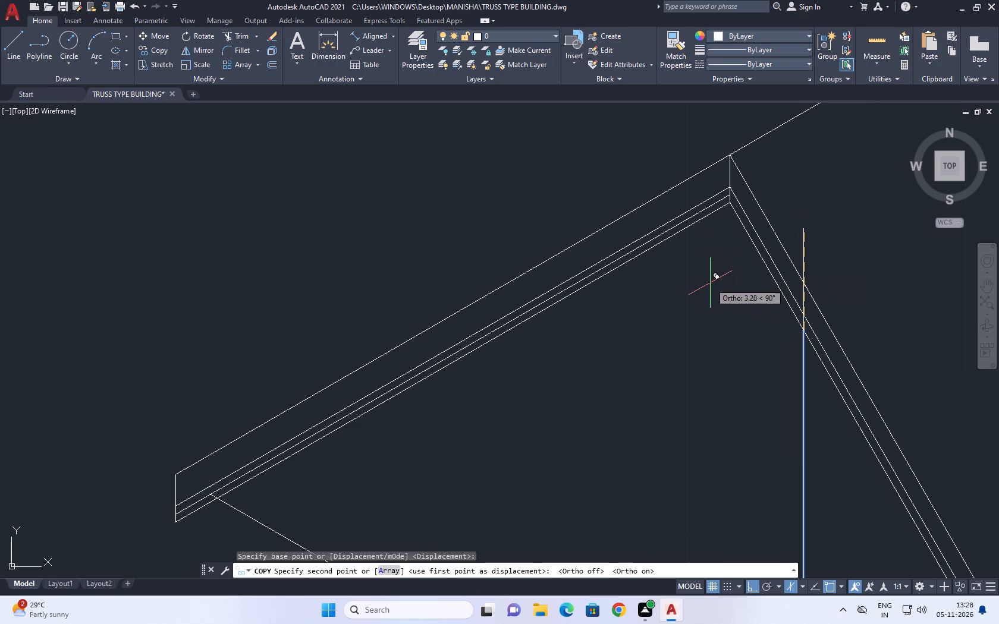
{"action": "key", "text": "F5"}
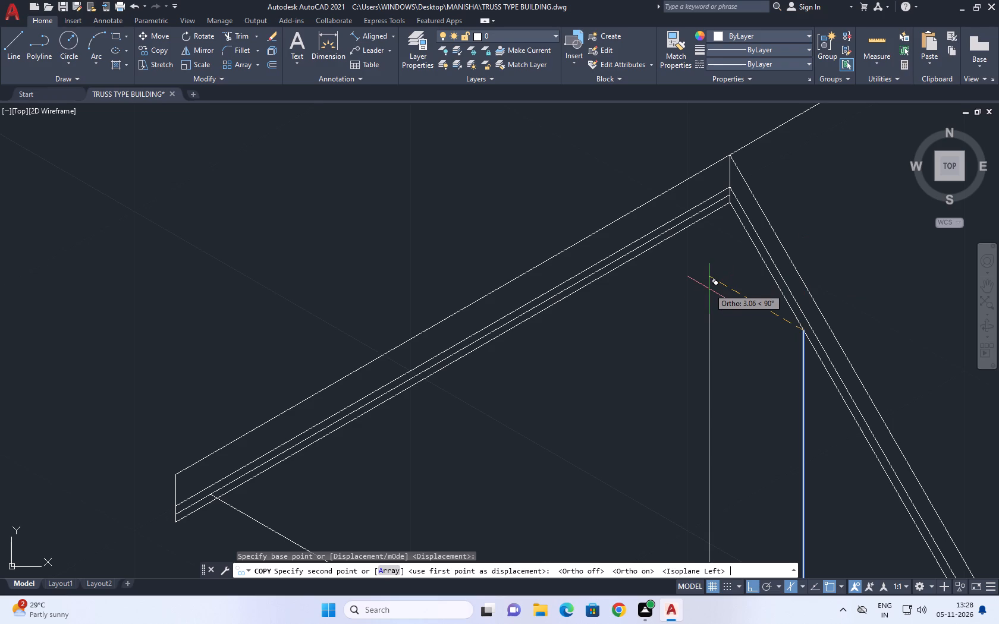
{"action": "left_click", "coordinate": [759, 257]}
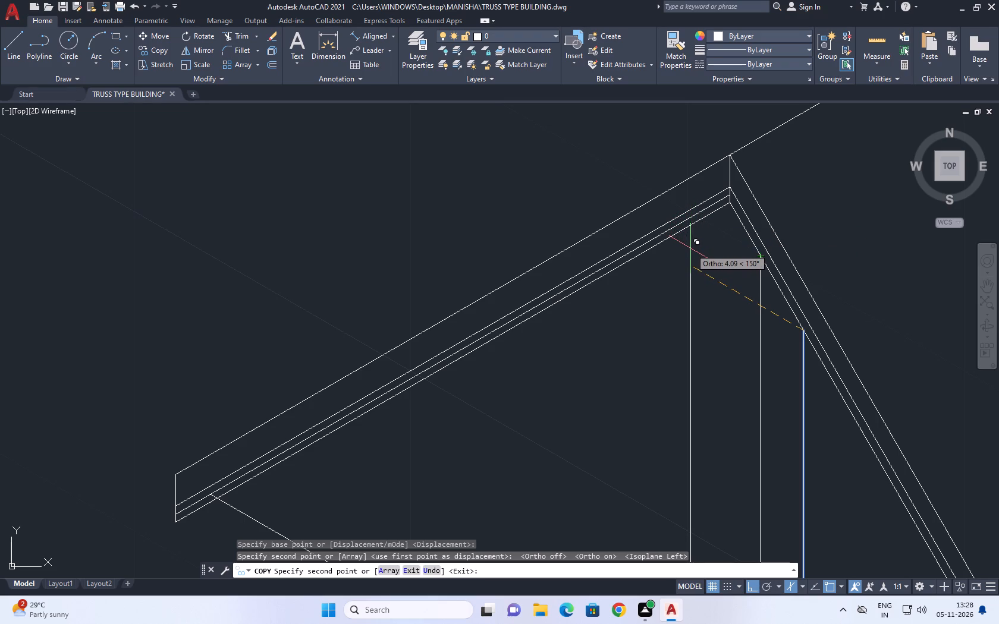
{"action": "left_click", "coordinate": [682, 228]}
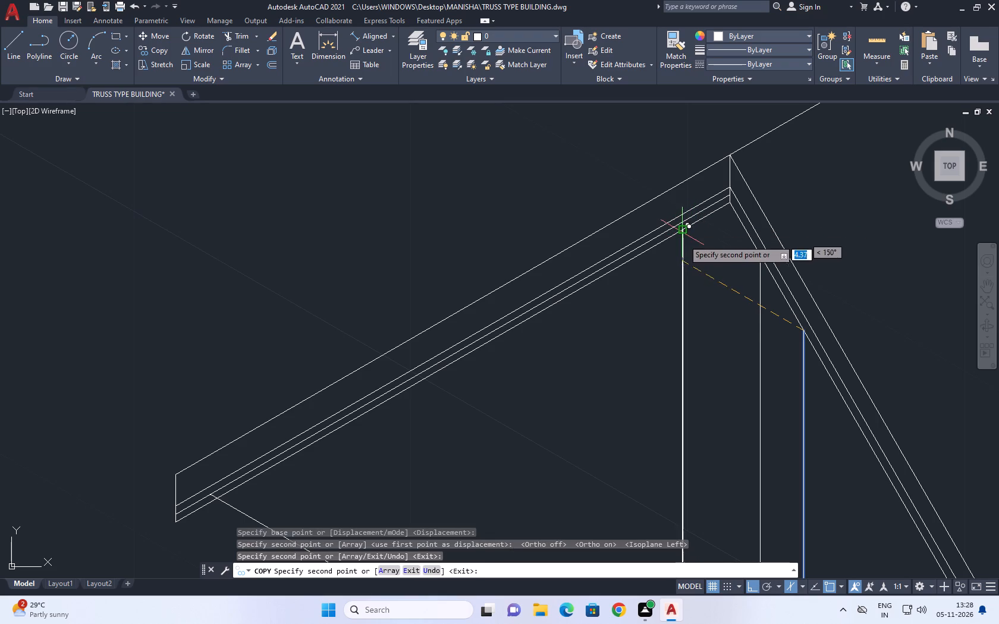
{"action": "key", "text": "space"}
Stretch the bottom ends of the three vertical lines farther down below the gable, each line's end lower toward the near eave corner.
{"action": "scroll", "coordinate": [696, 305], "scroll_direction": "down", "scroll_amount": 3}
{"action": "middle_click_drag", "start_coordinate": [697, 340], "coordinate": [681, 333]}
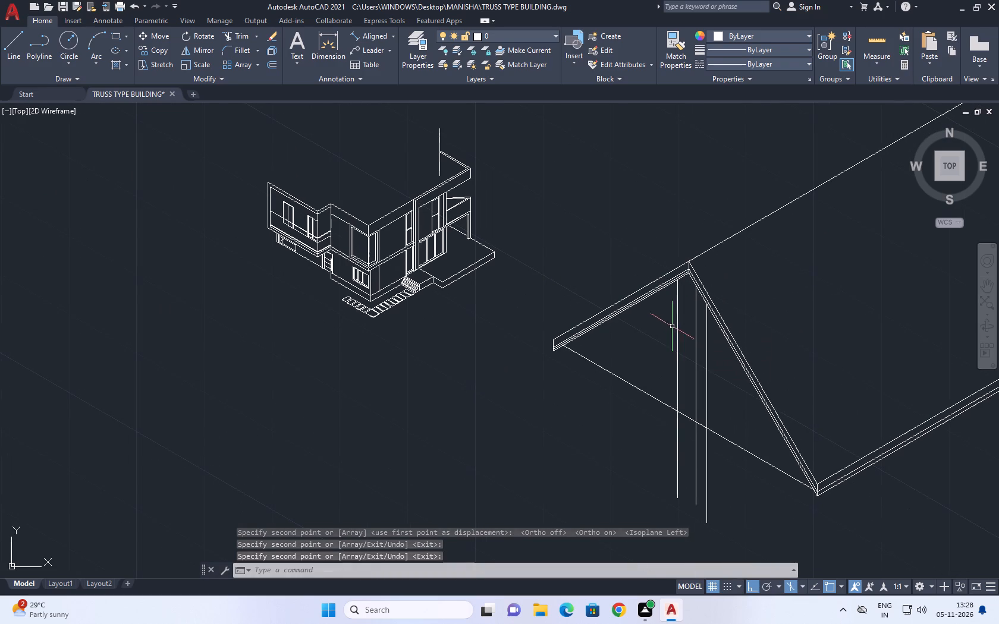
{"action": "scroll", "coordinate": [692, 408], "scroll_direction": "down", "scroll_amount": 1}
{"action": "middle_click_drag", "start_coordinate": [728, 472], "coordinate": [680, 405]}
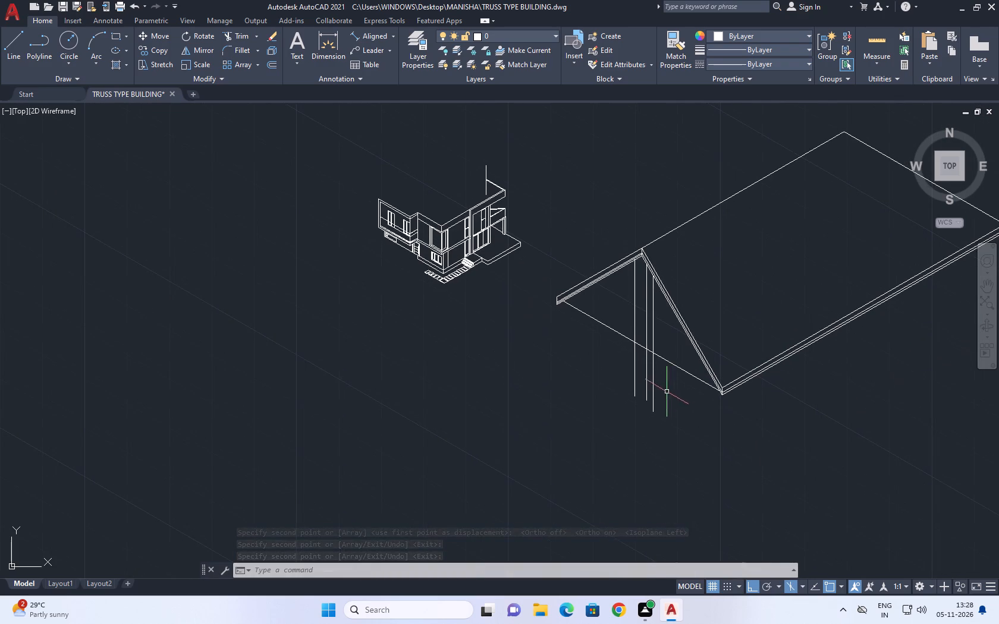
{"action": "scroll", "coordinate": [642, 417], "scroll_direction": "up", "scroll_amount": 2}
{"action": "scroll", "coordinate": [665, 371], "scroll_direction": "up", "scroll_amount": 1}
{"action": "left_click", "coordinate": [712, 369]}
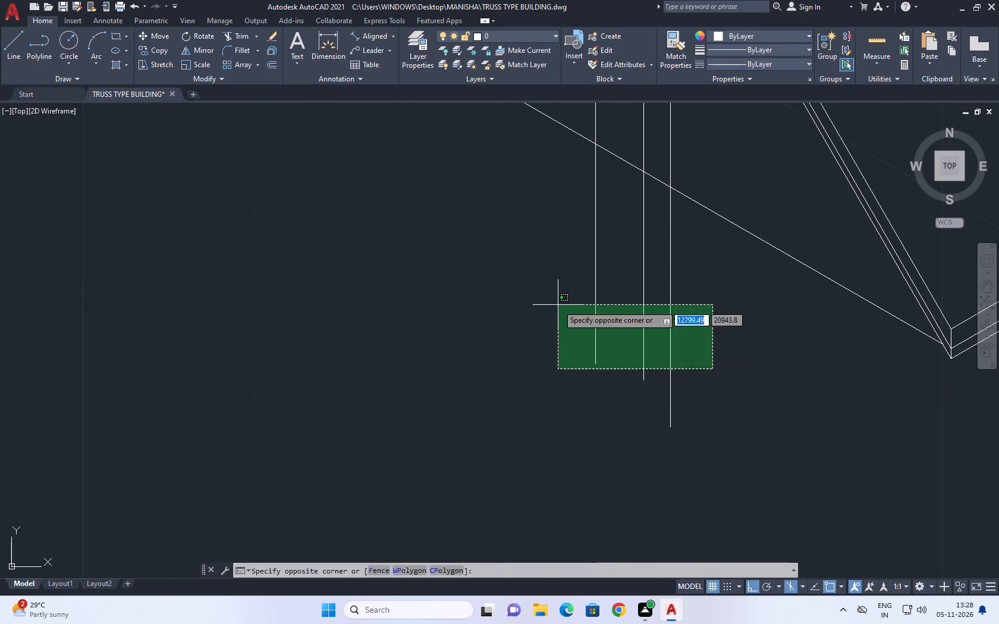
{"action": "left_click", "coordinate": [535, 295]}
{"action": "left_click", "coordinate": [595, 363]}
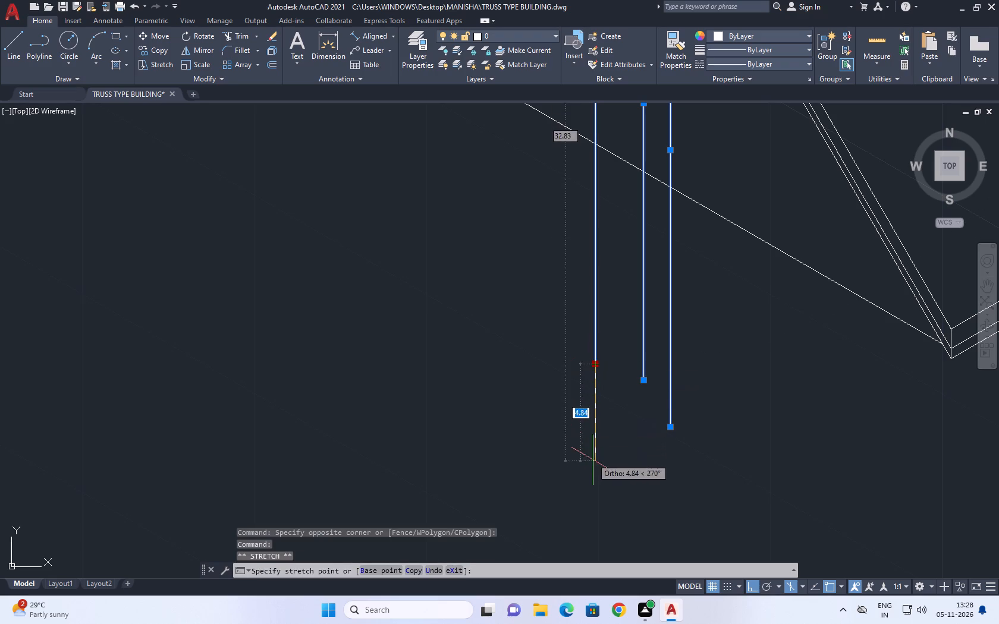
{"action": "left_click", "coordinate": [596, 477]}
{"action": "left_click", "coordinate": [643, 382]}
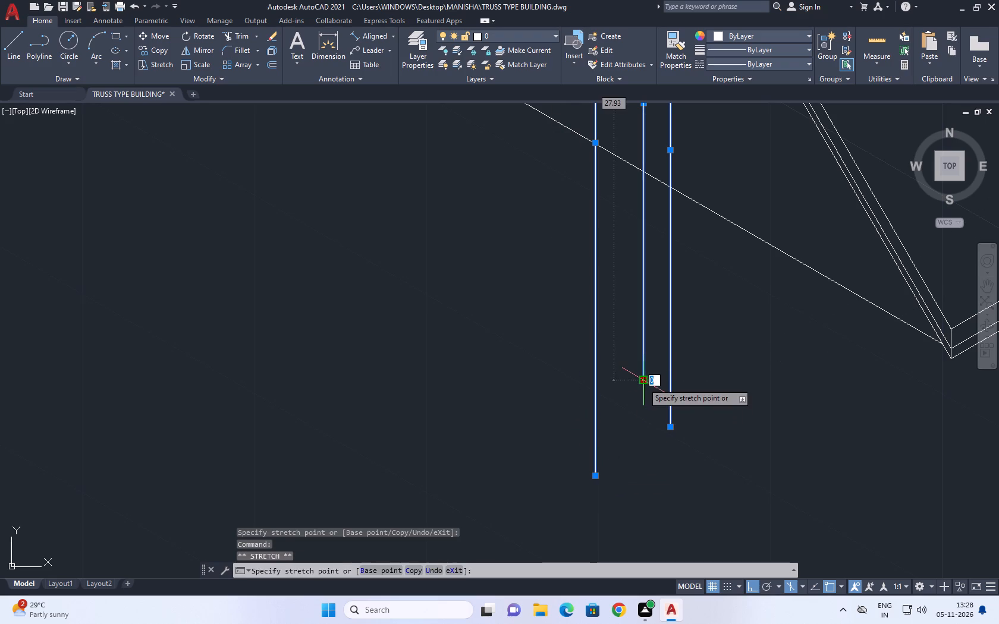
{"action": "middle_click_drag", "start_coordinate": [649, 502], "coordinate": [628, 387]}
{"action": "scroll", "coordinate": [633, 437], "scroll_direction": "up", "scroll_amount": 1}
{"action": "left_click_drag", "start_coordinate": [618, 418], "coordinate": [618, 424]}
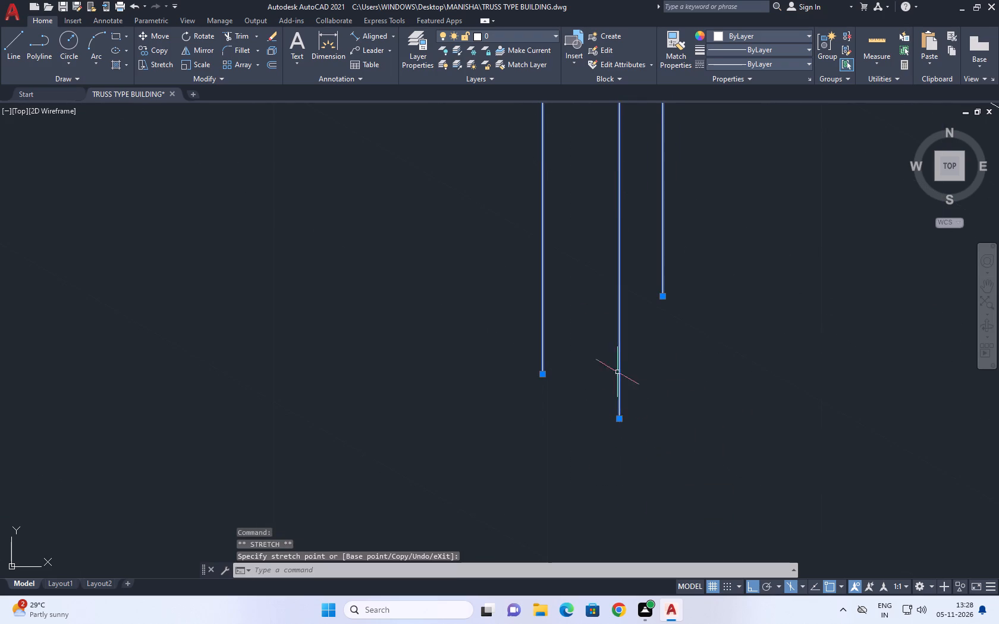
{"action": "middle_click_drag", "start_coordinate": [608, 347], "coordinate": [606, 374]}
{"action": "left_click", "coordinate": [659, 323]}
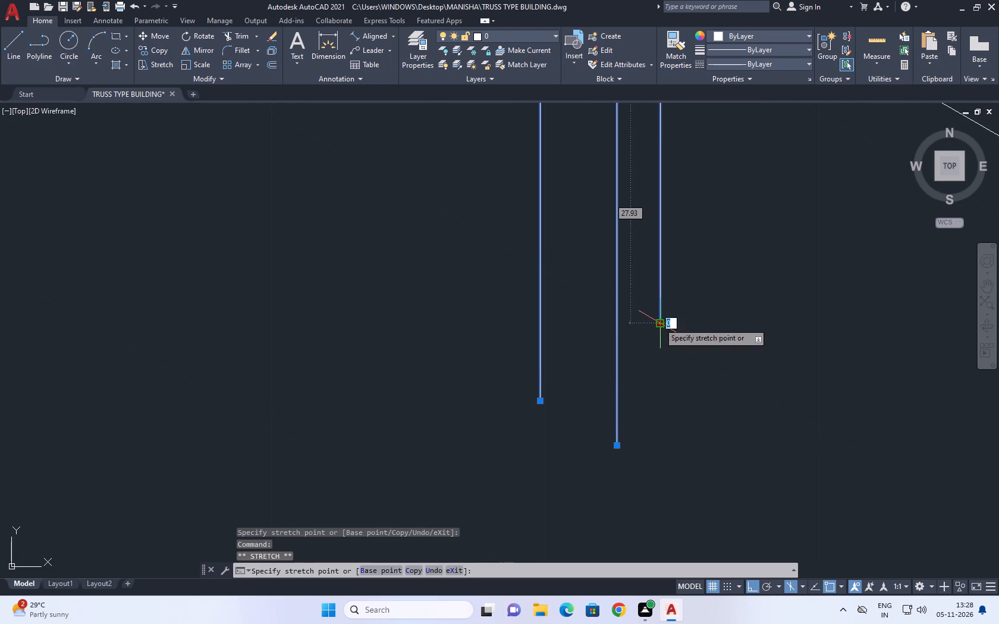
{"action": "left_click", "coordinate": [655, 475]}
{"action": "scroll", "coordinate": [653, 461], "scroll_direction": "down", "scroll_amount": 1}
{"action": "middle_click_drag", "start_coordinate": [667, 475], "coordinate": [664, 497]}
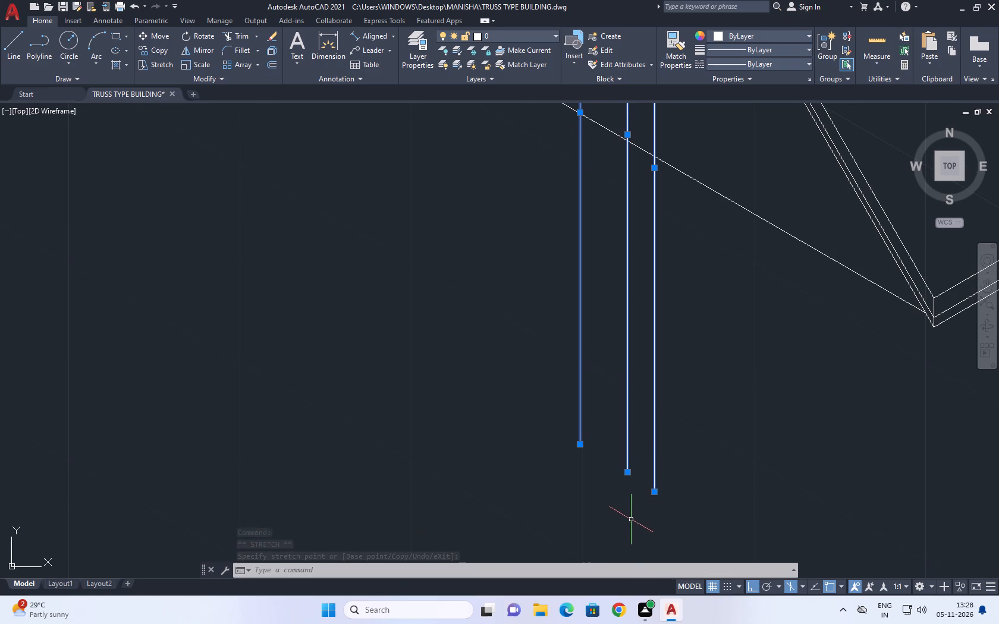
{"action": "scroll", "coordinate": [629, 521], "scroll_direction": "down", "scroll_amount": 1}
{"action": "middle_click_drag", "start_coordinate": [740, 436], "coordinate": [681, 382]}
{"action": "scroll", "coordinate": [681, 382], "scroll_direction": "up", "scroll_amount": 1}
{"action": "key", "text": "Escape"}
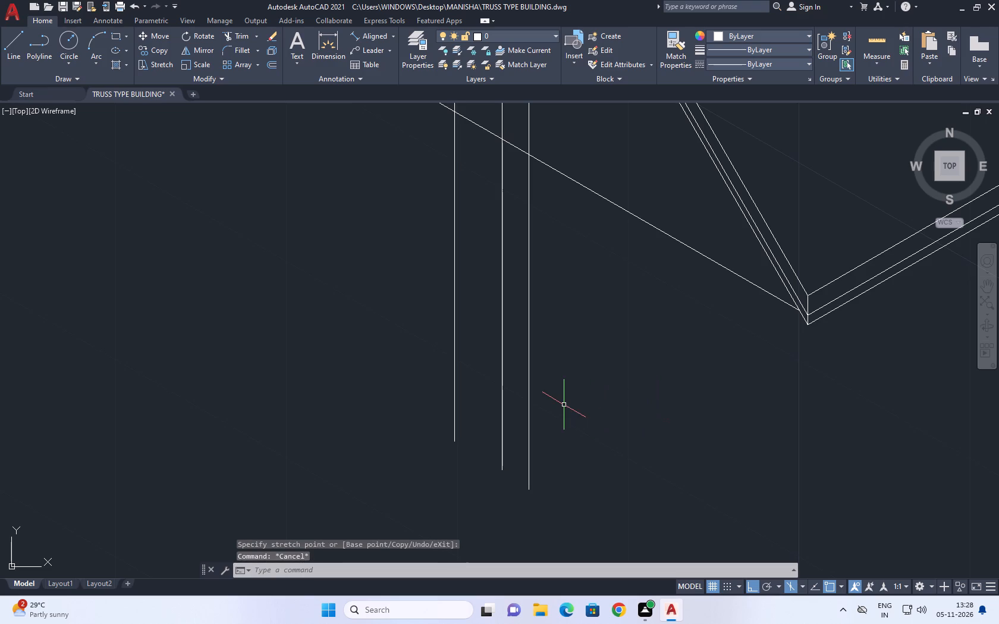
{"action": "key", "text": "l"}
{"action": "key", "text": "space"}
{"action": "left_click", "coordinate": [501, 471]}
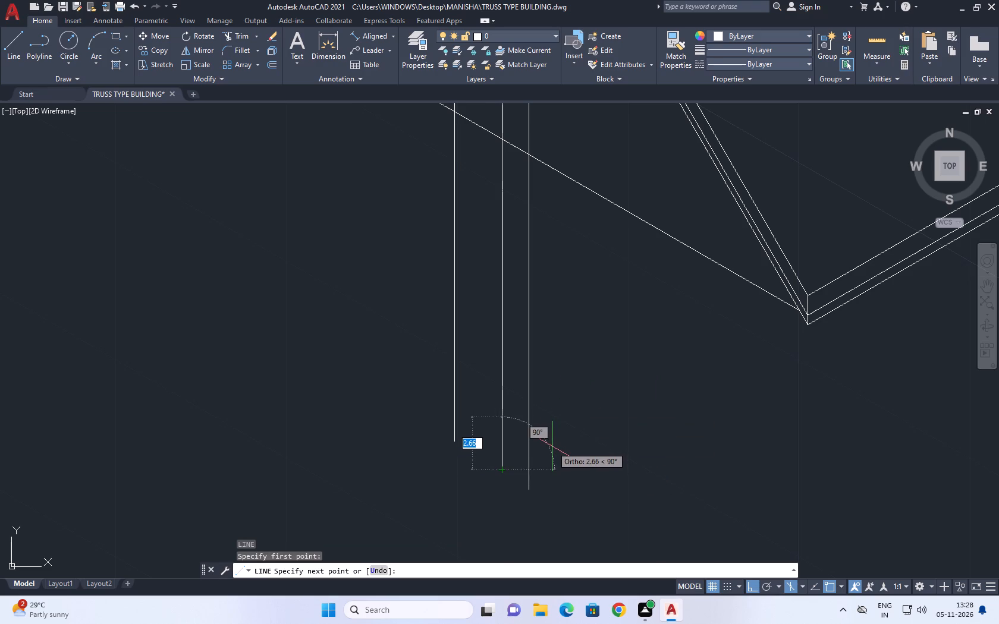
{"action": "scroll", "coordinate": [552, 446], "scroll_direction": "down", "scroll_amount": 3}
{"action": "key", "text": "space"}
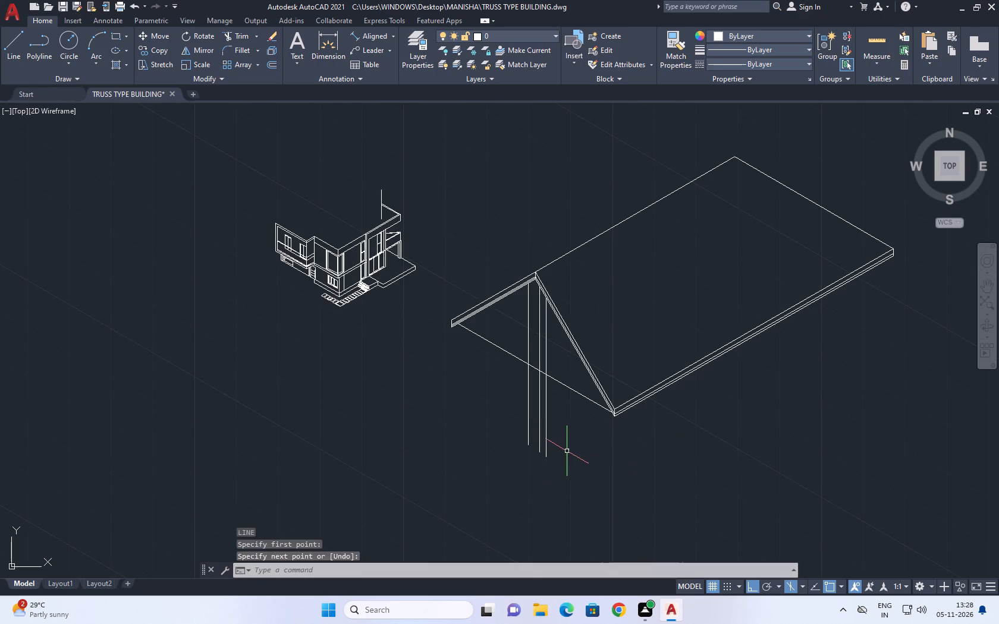
Draw an isometric line from the middle vertical's bottom end, parallel to the eave, across the vertical on the long slope side.
{"action": "key", "text": "space"}
{"action": "scroll", "coordinate": [544, 460], "scroll_direction": "up", "scroll_amount": 3}
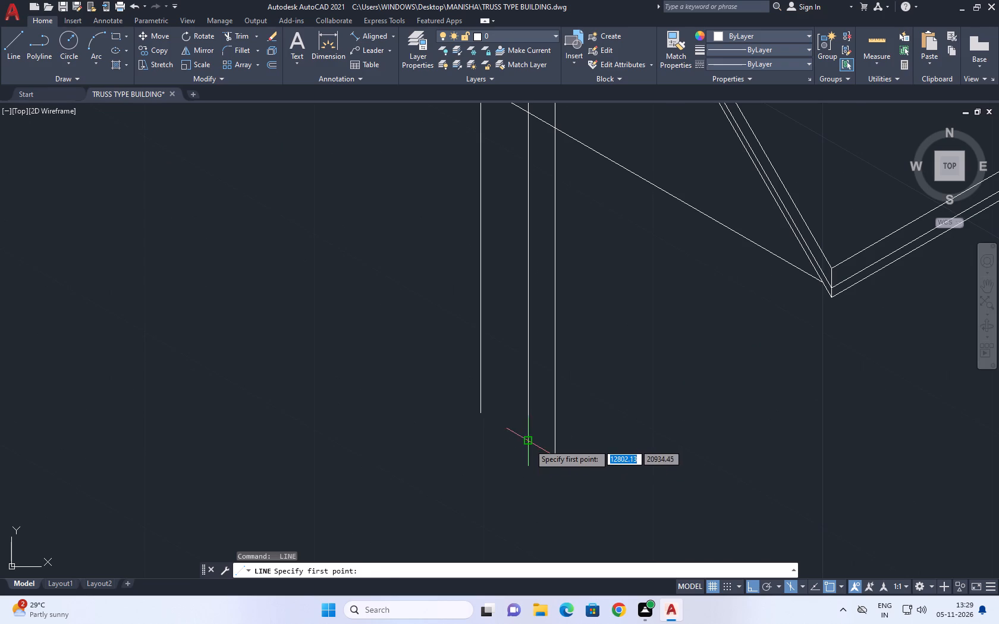
{"action": "left_click", "coordinate": [530, 443]}
{"action": "key", "text": "F5"}
{"action": "left_click", "coordinate": [595, 418]}
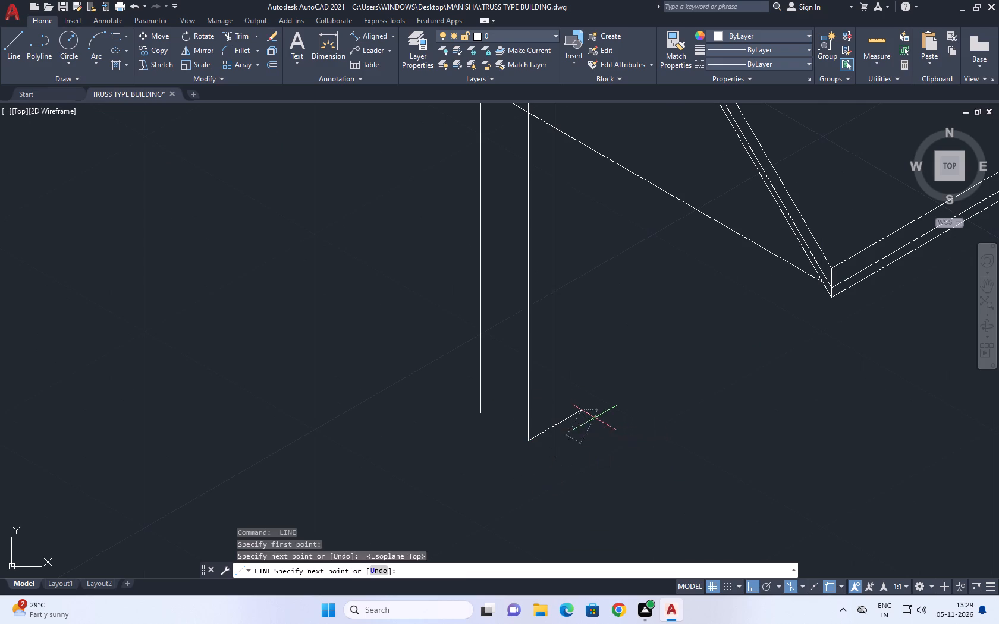
{"action": "key", "text": "space"}
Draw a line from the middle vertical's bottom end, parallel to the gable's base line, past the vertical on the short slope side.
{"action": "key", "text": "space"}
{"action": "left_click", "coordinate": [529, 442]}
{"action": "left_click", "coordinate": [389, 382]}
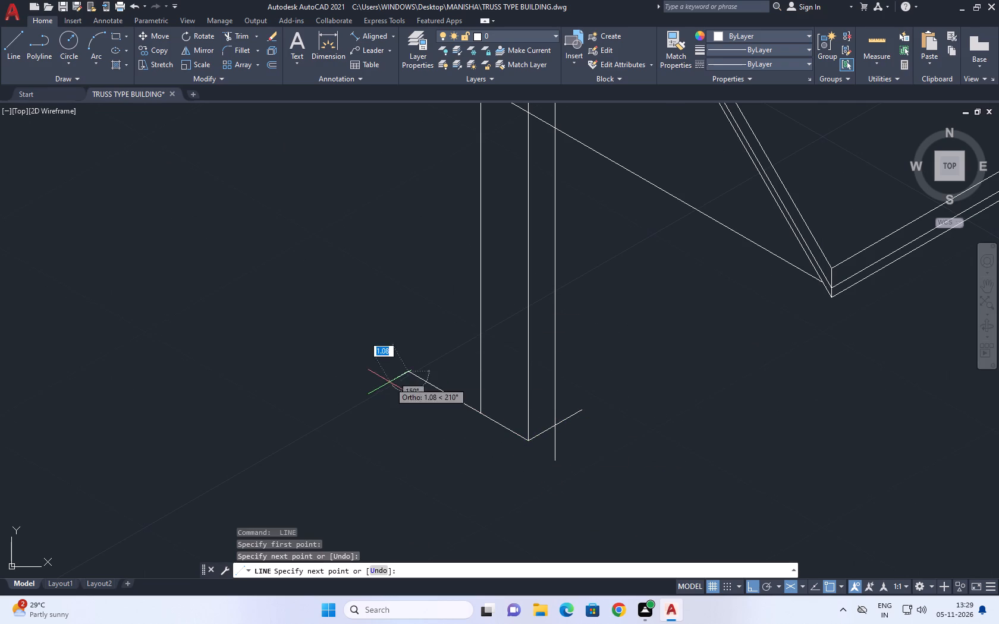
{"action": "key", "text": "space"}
Trim the overhangs where the eave-parallel bottom line crosses the vertical on the long slope side.
{"action": "key", "text": "t"}
{"action": "key", "text": "r"}
{"action": "key", "text": "space"}
{"action": "scroll", "coordinate": [563, 439], "scroll_direction": "up", "scroll_amount": 3}
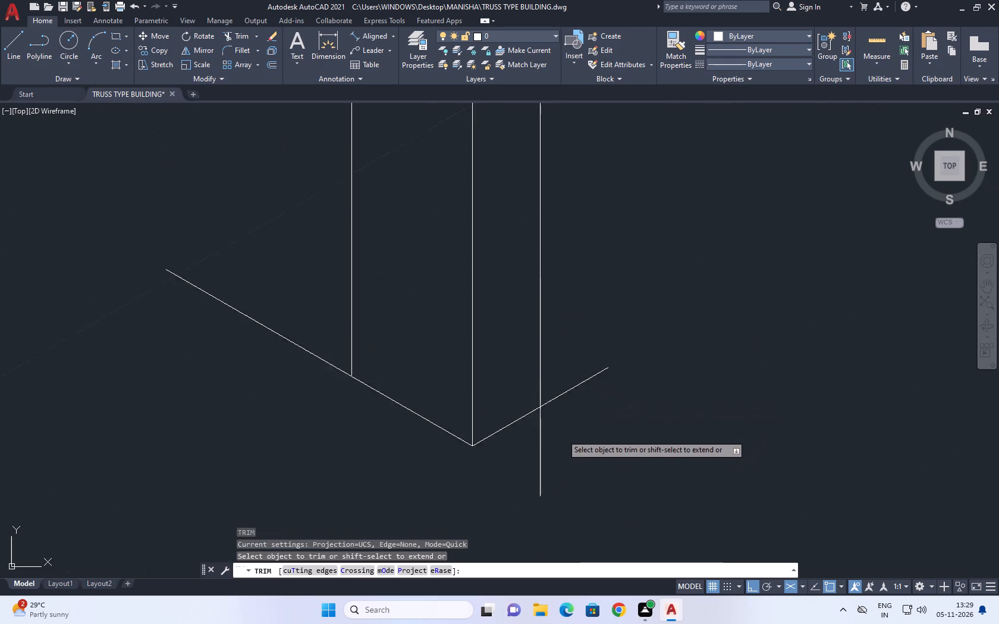
{"action": "left_click", "coordinate": [495, 483]}
{"action": "left_click", "coordinate": [586, 306]}
{"action": "scroll", "coordinate": [567, 410], "scroll_direction": "down", "scroll_amount": 5}
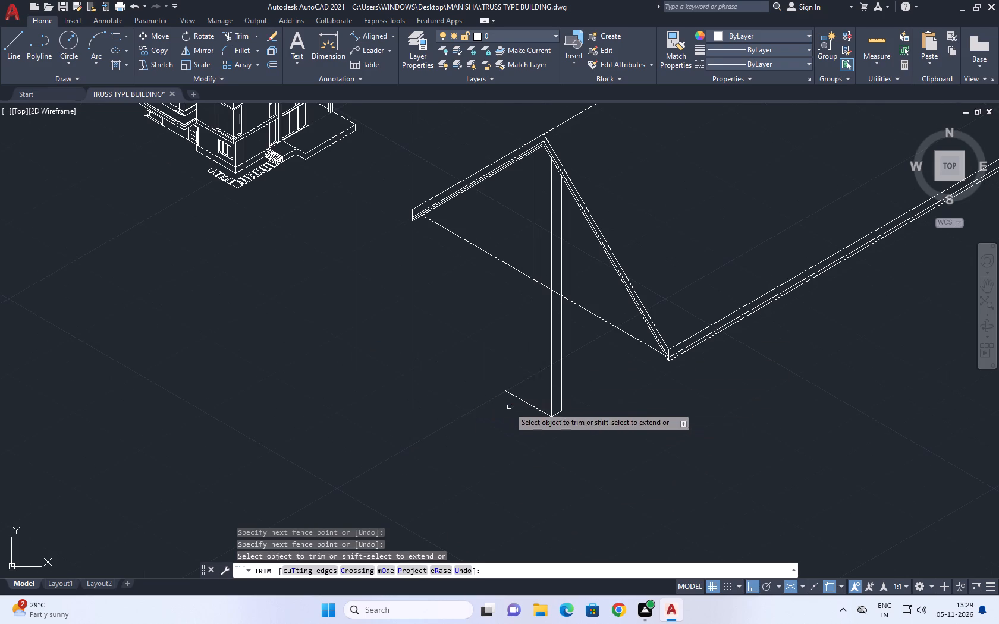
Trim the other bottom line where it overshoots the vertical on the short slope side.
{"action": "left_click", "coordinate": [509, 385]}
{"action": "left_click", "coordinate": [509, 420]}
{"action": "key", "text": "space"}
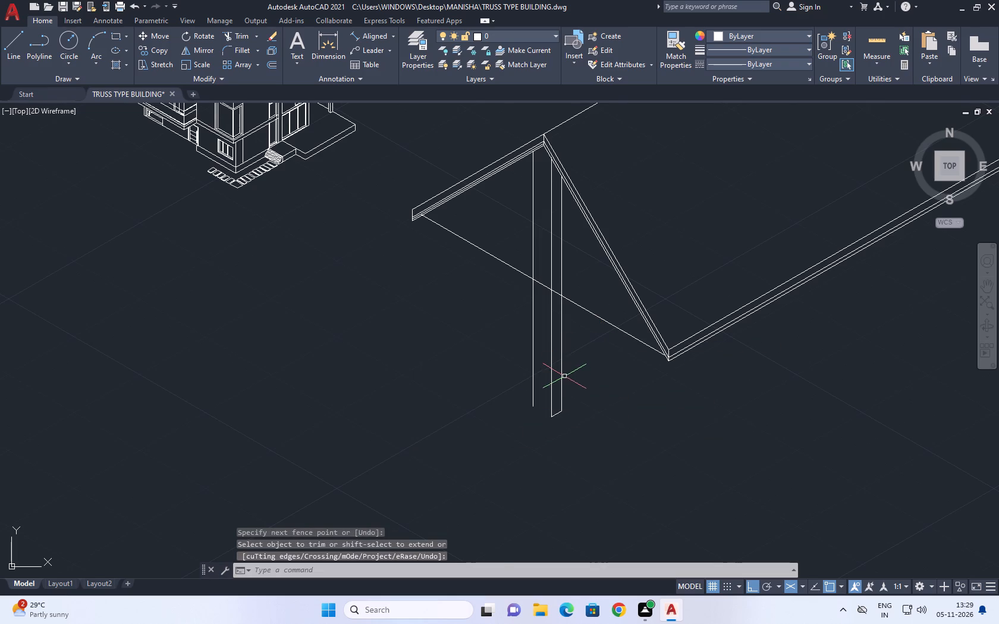
Draw a bottom line from the middle vertical's lower end, parallel to the gable's base line, past the short-slope-side vertical.
{"action": "middle_click_drag", "start_coordinate": [570, 381], "coordinate": [588, 410]}
{"action": "type", "text": "L"}
{"action": "key", "text": "space"}
{"action": "scroll", "coordinate": [594, 455], "scroll_direction": "up", "scroll_amount": 2}
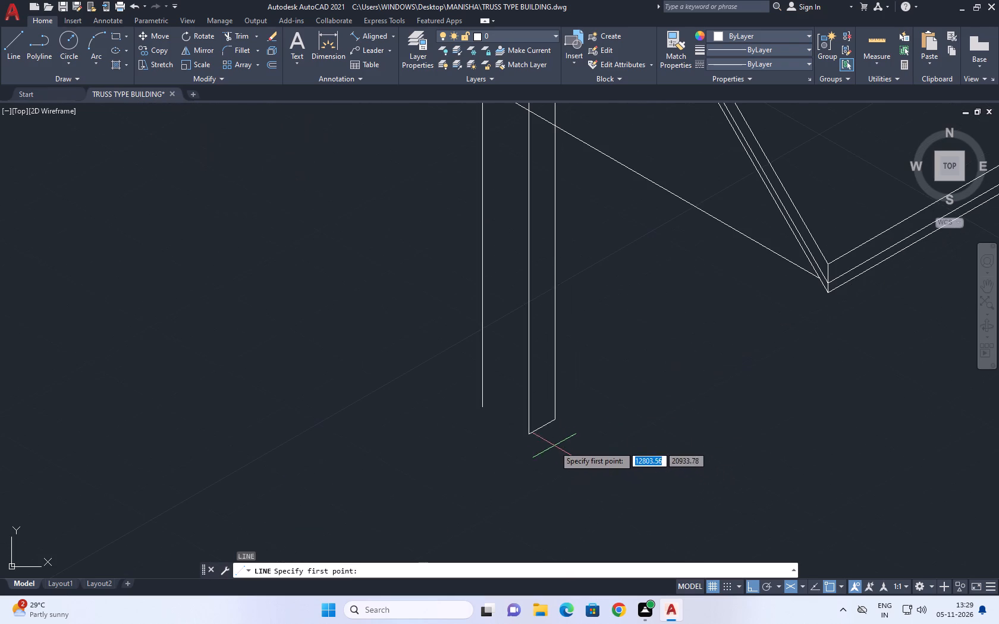
{"action": "left_click", "coordinate": [529, 434]}
{"action": "left_click", "coordinate": [415, 381]}
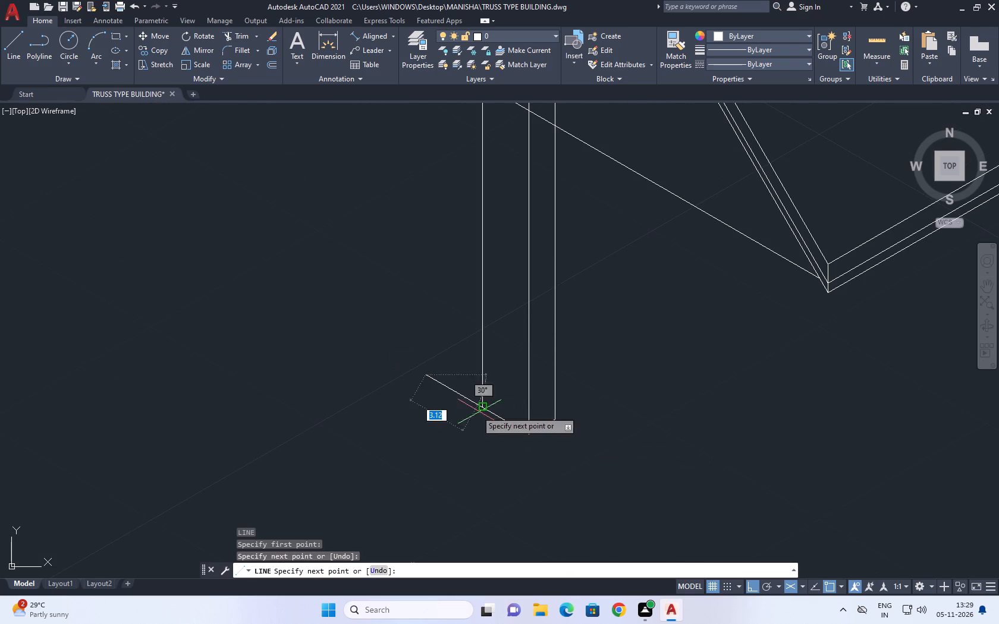
{"action": "key", "text": "space"}
Fillet the new bottom line with the short-slope-side vertical so they meet in a sharp corner.
{"action": "scroll", "coordinate": [476, 407], "scroll_direction": "up", "scroll_amount": 1}
{"action": "key", "text": "f"}
{"action": "key", "text": "space"}
{"action": "left_click", "coordinate": [488, 408]}
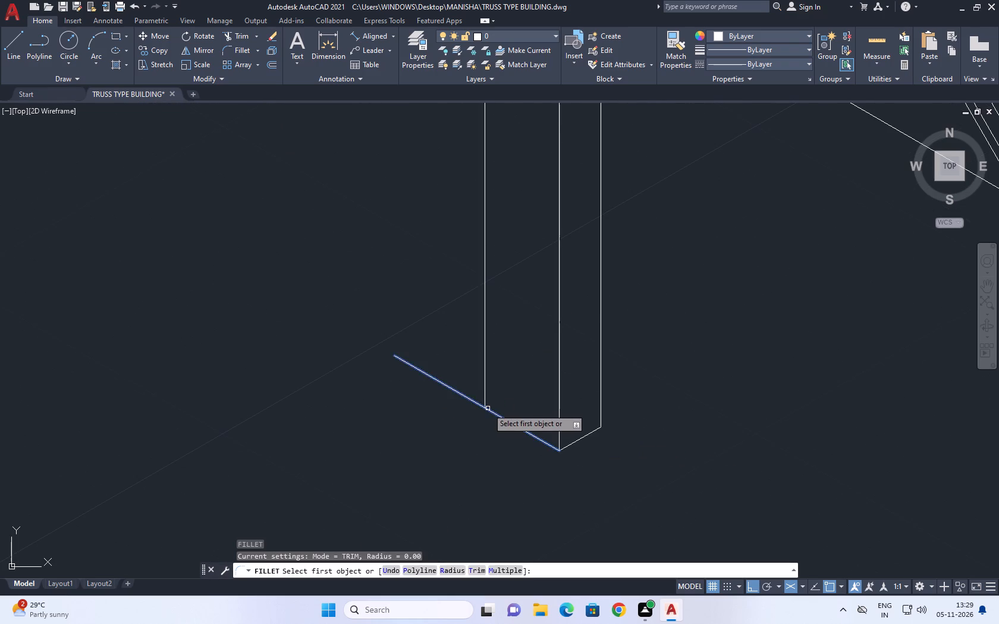
{"action": "left_click", "coordinate": [484, 399]}
Stretch the column's bottom end, with all three verticals and both bottom lines, straight up to shorten the column.
{"action": "scroll", "coordinate": [586, 411], "scroll_direction": "down", "scroll_amount": 3}
{"action": "left_click", "coordinate": [619, 359]}
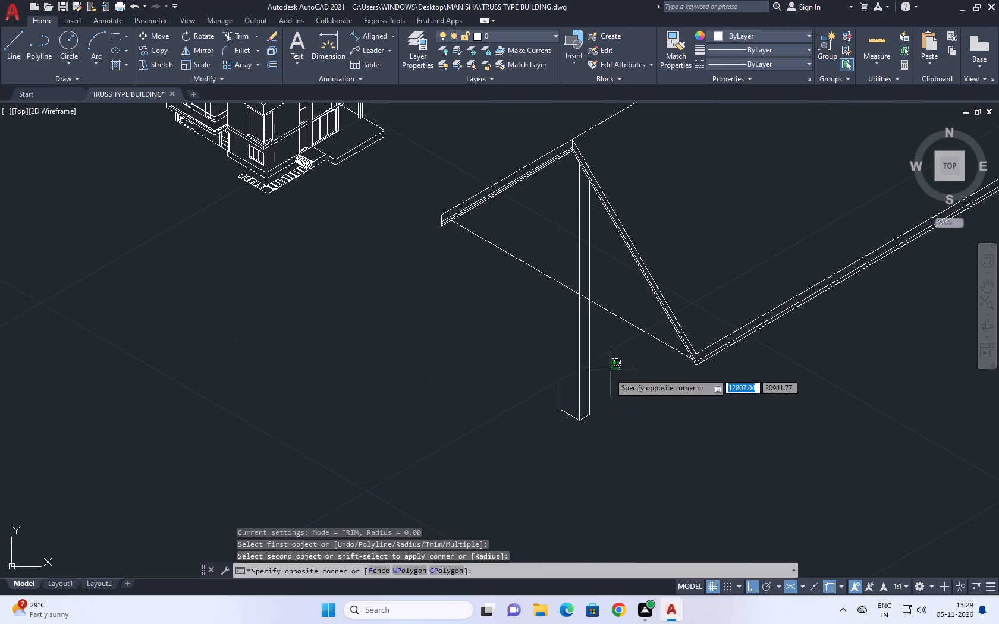
{"action": "left_click", "coordinate": [499, 445]}
{"action": "middle_click_drag", "start_coordinate": [566, 412], "coordinate": [582, 452]}
{"action": "key", "text": "s"}
{"action": "key", "text": "space"}
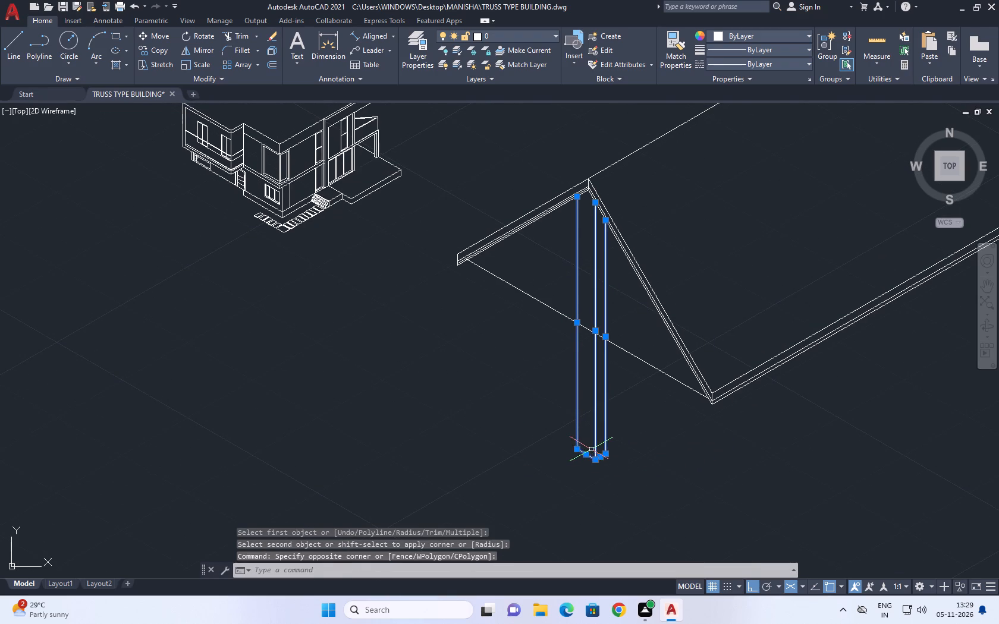
{"action": "left_click", "coordinate": [650, 445]}
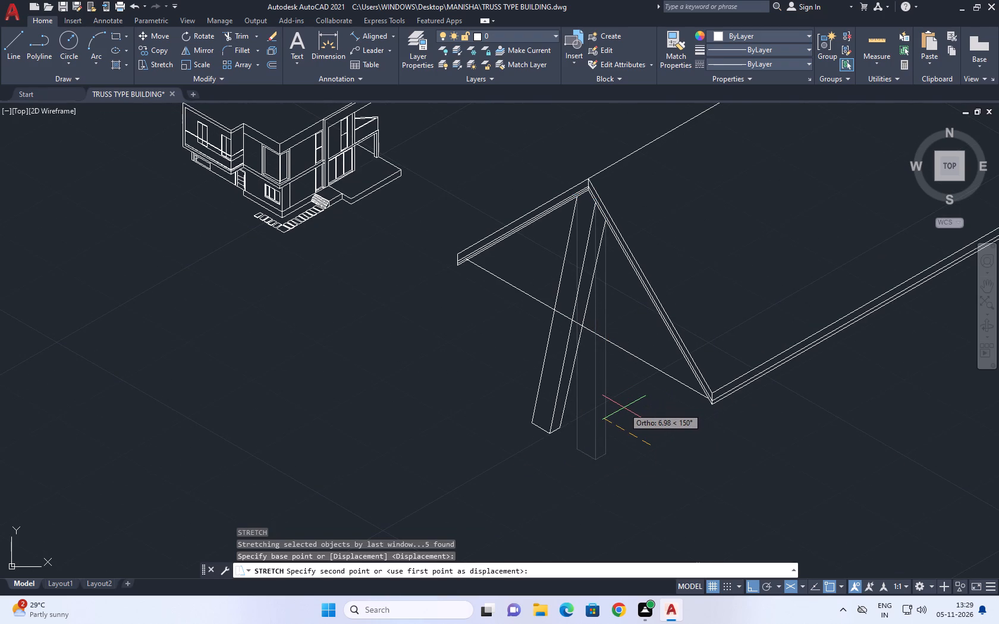
{"action": "key", "text": "F5"}
{"action": "left_click", "coordinate": [631, 404]}
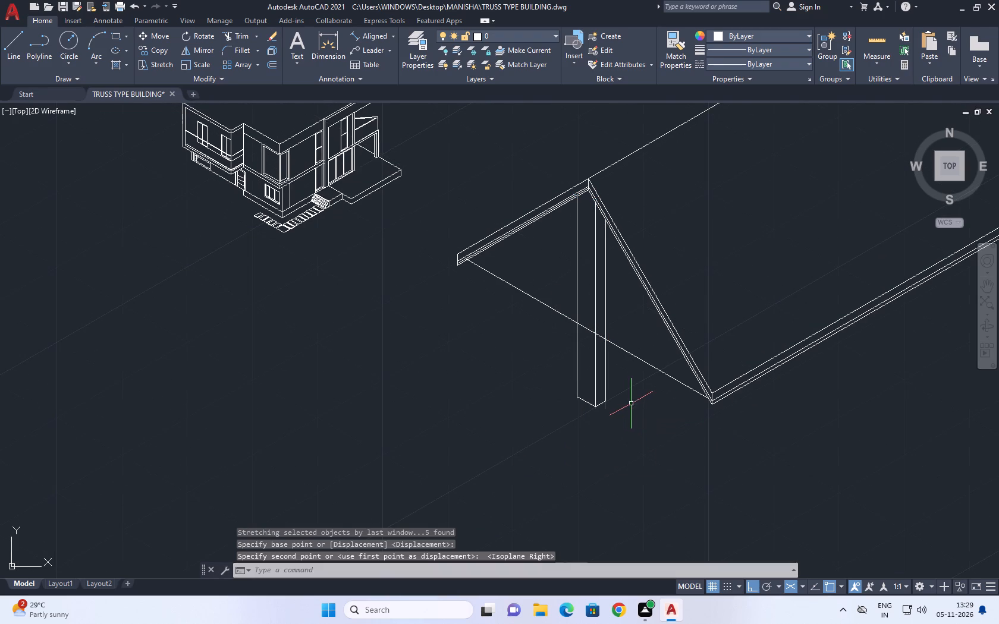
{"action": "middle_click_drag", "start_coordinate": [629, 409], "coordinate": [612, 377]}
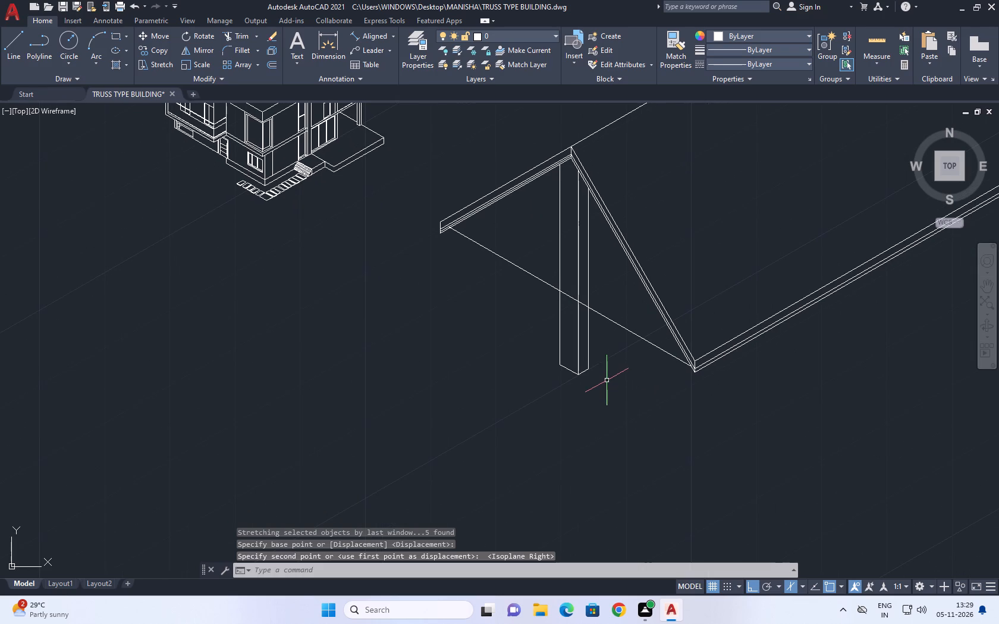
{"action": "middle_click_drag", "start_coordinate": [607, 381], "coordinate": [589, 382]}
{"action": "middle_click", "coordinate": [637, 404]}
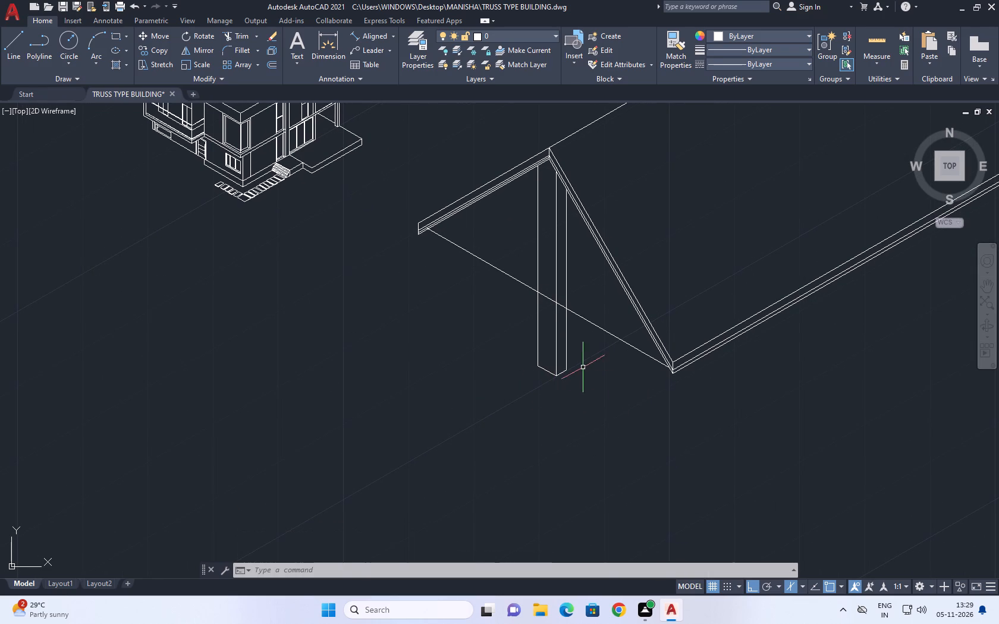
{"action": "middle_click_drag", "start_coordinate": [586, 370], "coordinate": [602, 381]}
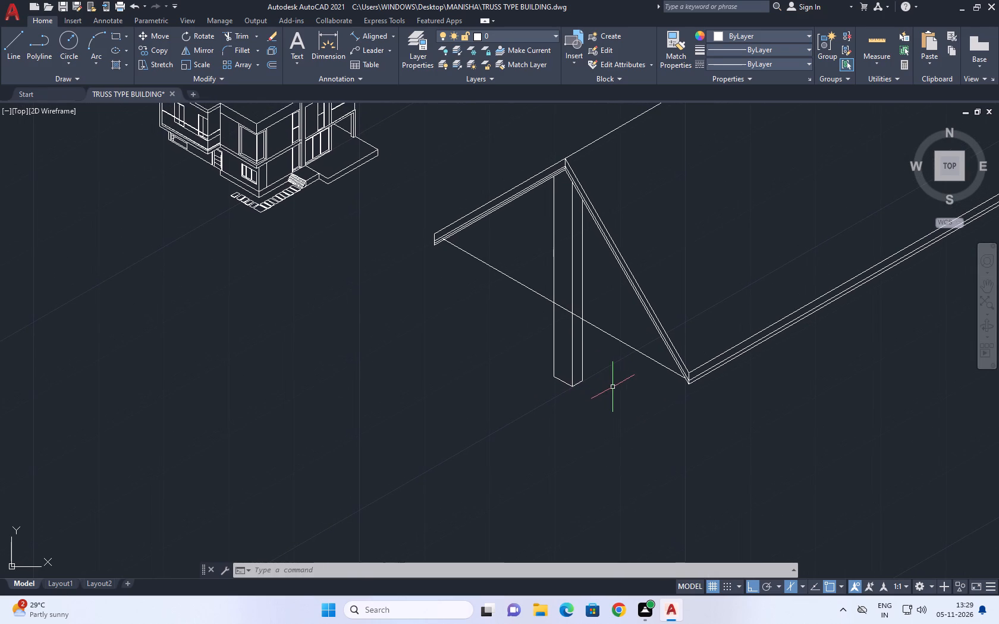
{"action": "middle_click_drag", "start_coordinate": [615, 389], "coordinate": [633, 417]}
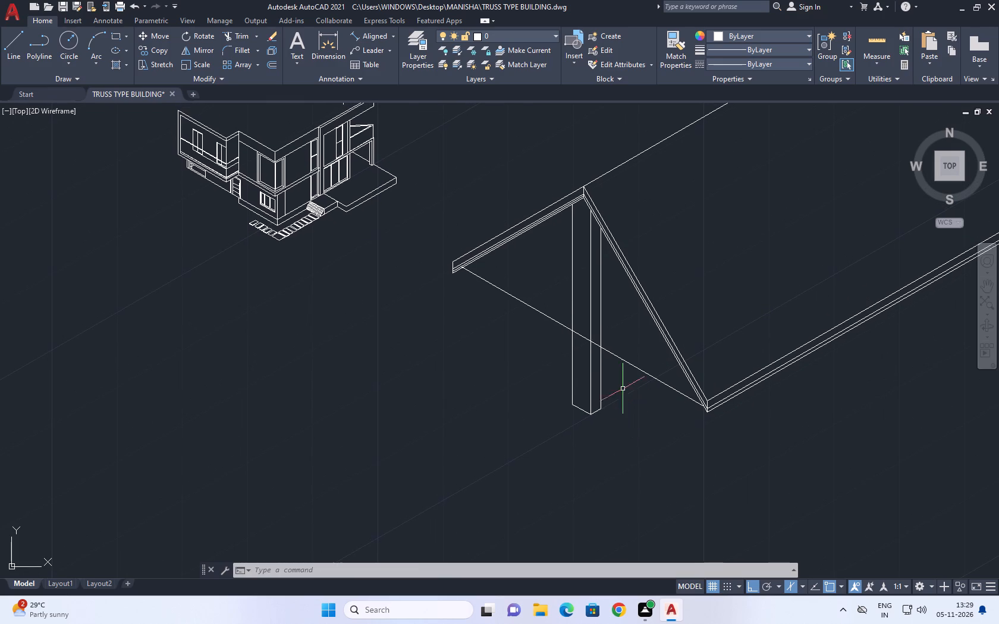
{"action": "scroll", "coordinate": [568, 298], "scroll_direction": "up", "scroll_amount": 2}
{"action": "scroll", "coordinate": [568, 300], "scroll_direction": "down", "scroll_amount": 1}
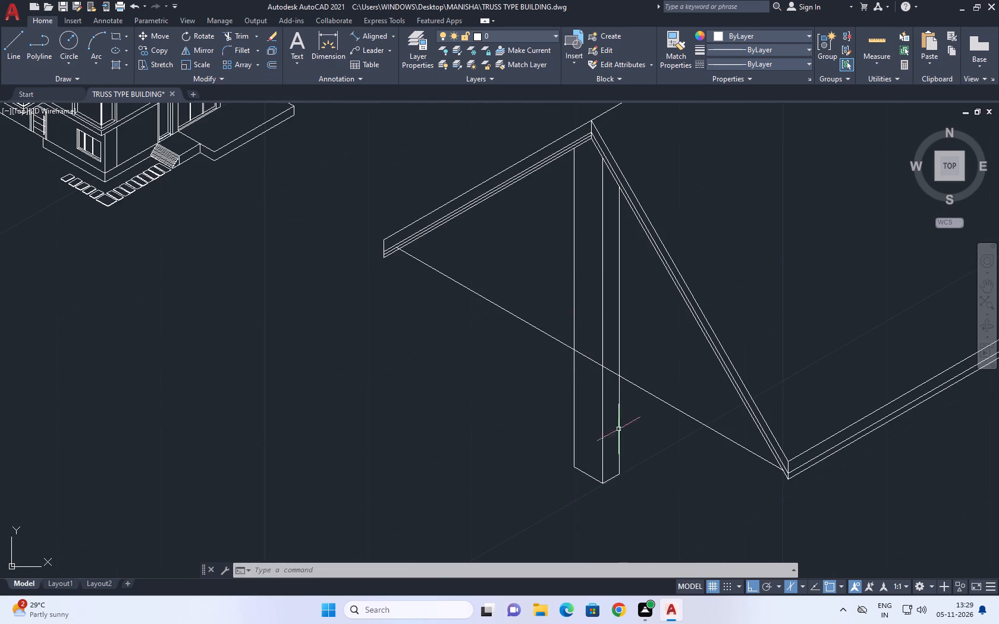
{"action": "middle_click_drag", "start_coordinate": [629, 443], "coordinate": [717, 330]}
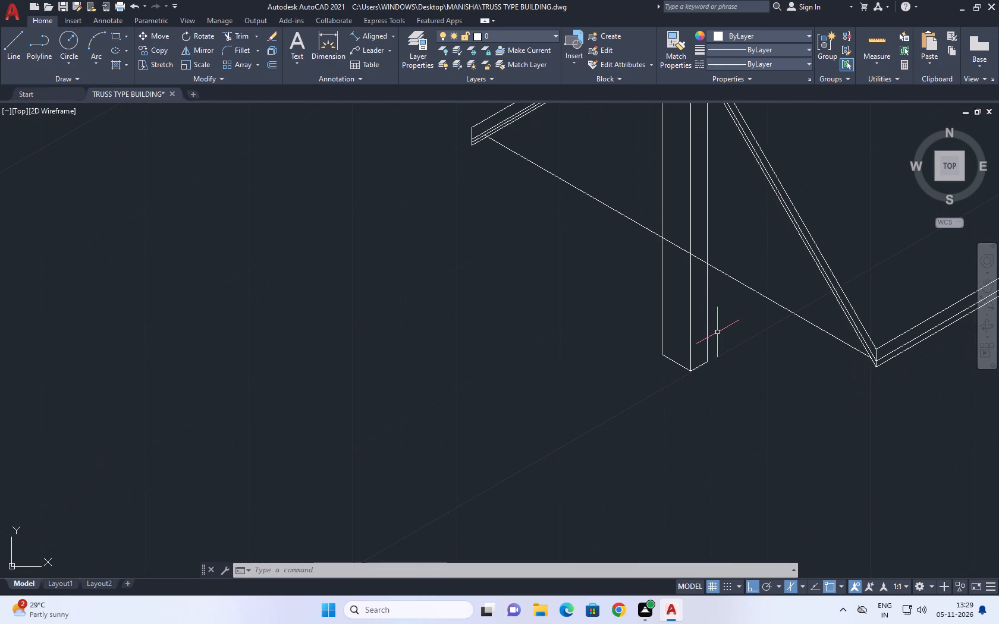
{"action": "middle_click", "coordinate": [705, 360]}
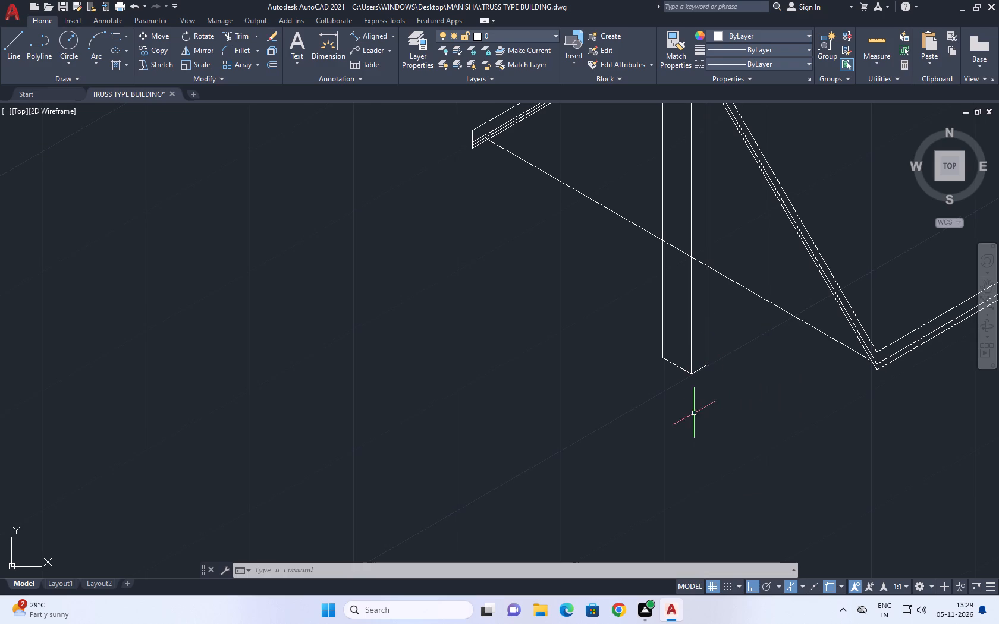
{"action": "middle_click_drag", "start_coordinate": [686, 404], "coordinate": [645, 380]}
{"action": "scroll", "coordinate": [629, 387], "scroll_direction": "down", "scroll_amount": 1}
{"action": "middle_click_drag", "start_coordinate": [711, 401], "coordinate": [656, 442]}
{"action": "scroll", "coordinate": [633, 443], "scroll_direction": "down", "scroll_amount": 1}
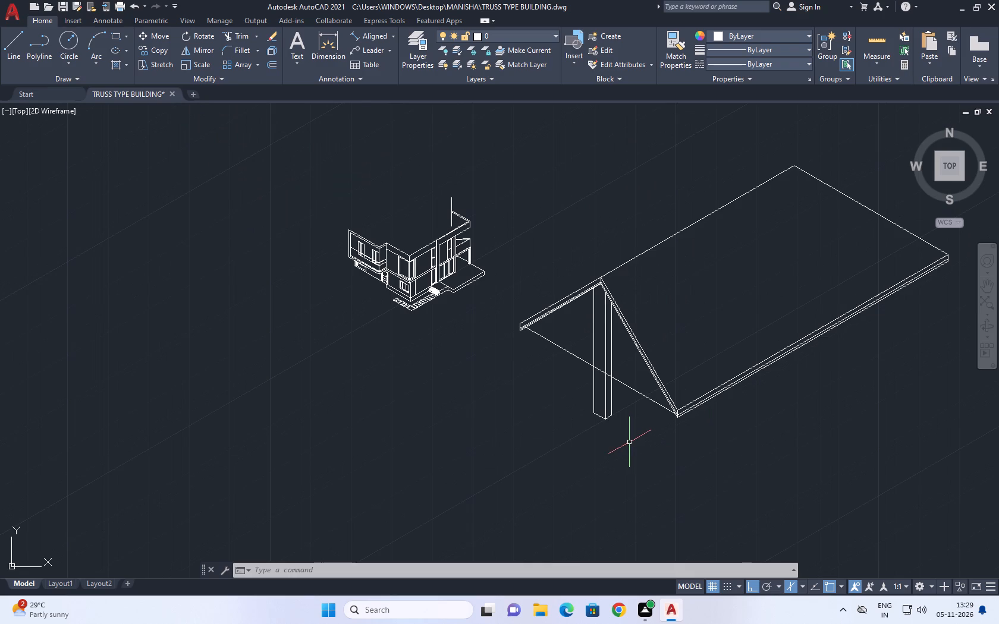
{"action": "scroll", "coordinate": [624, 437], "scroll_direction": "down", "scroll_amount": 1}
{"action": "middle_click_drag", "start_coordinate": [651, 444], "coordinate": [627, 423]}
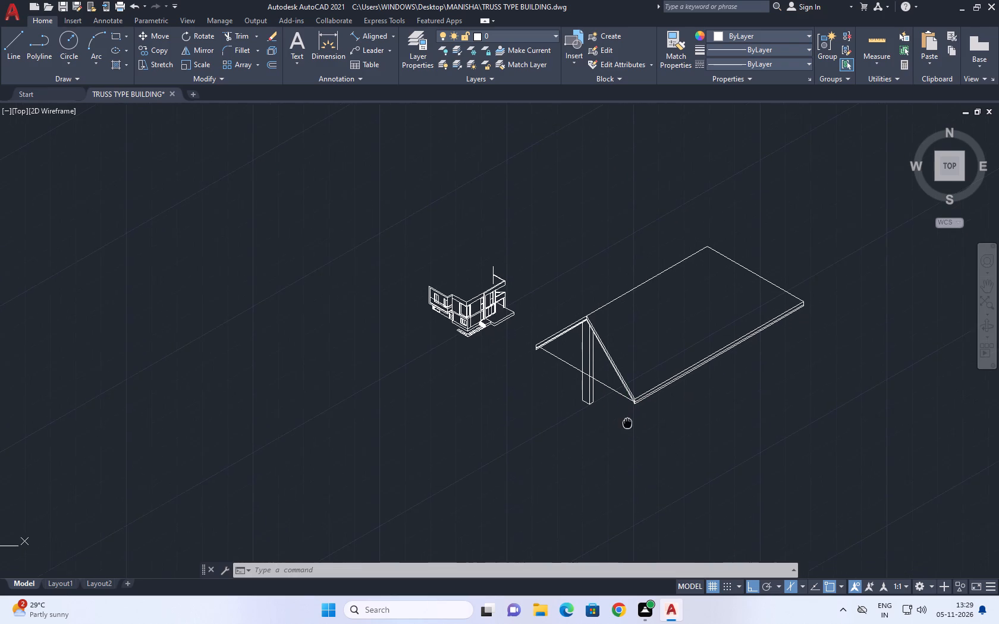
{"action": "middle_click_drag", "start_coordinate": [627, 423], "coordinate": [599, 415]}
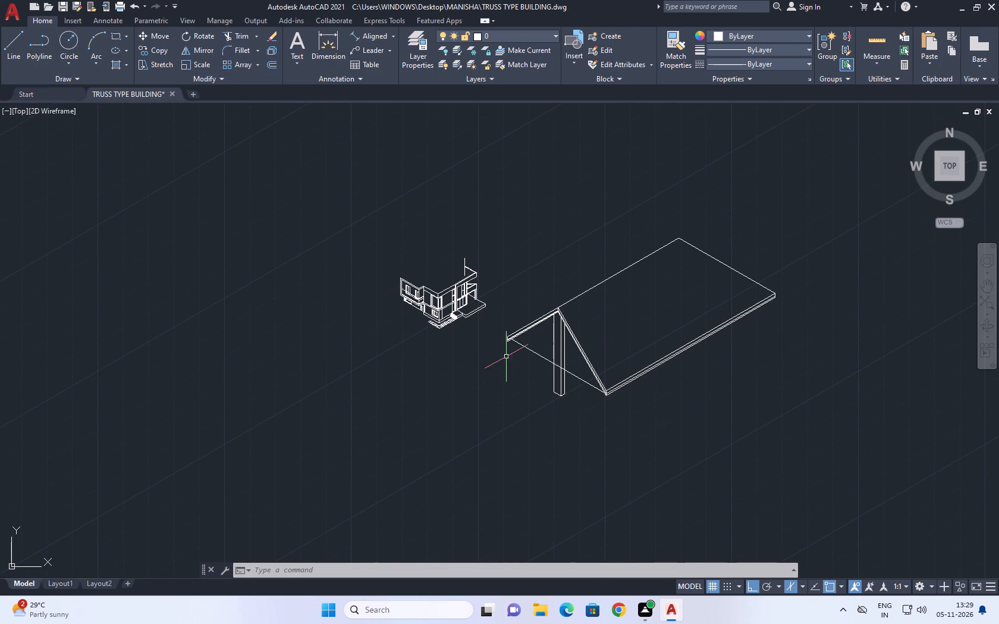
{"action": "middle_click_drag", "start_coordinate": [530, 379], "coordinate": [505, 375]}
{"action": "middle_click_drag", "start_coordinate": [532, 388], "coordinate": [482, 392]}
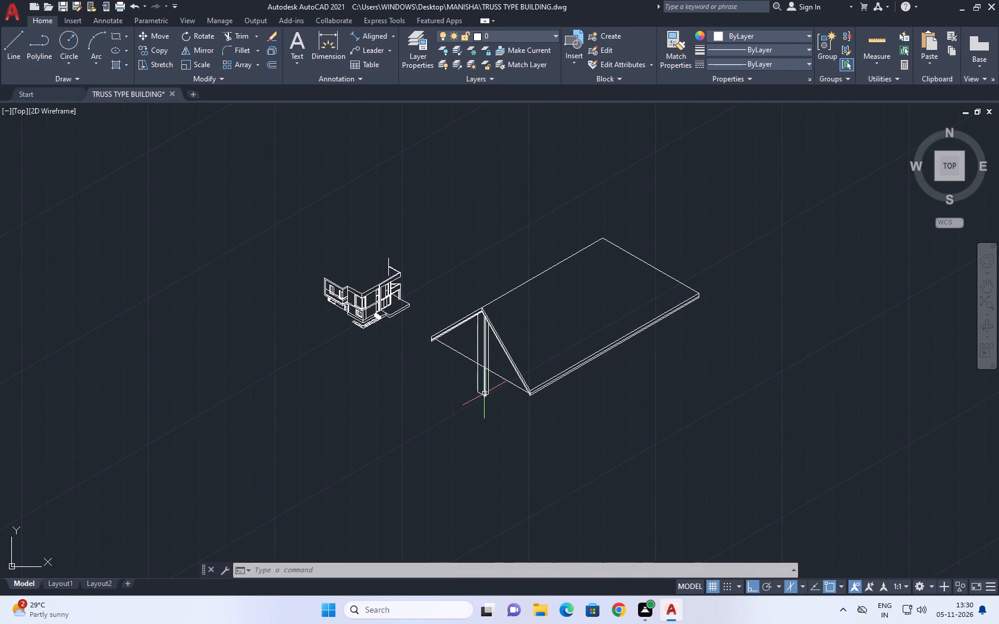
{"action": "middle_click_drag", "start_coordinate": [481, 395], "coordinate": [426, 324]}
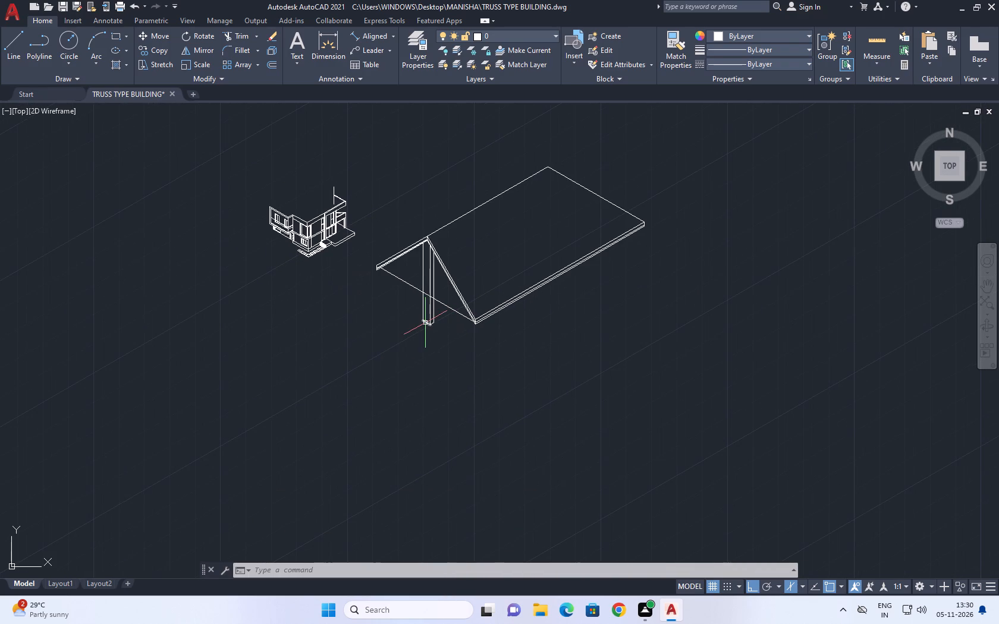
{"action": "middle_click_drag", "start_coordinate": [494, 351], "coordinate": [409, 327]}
Draw a vertical line down from the lower corner at the far end of the long roof eave.
{"action": "left_click", "coordinate": [17, 37]}
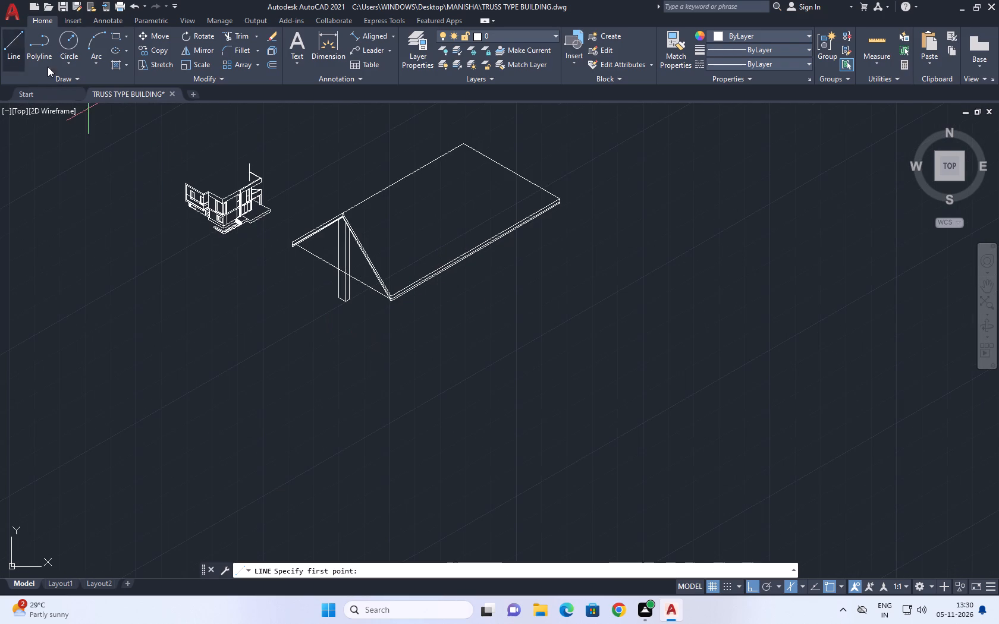
{"action": "scroll", "coordinate": [582, 193], "scroll_direction": "up", "scroll_amount": 1}
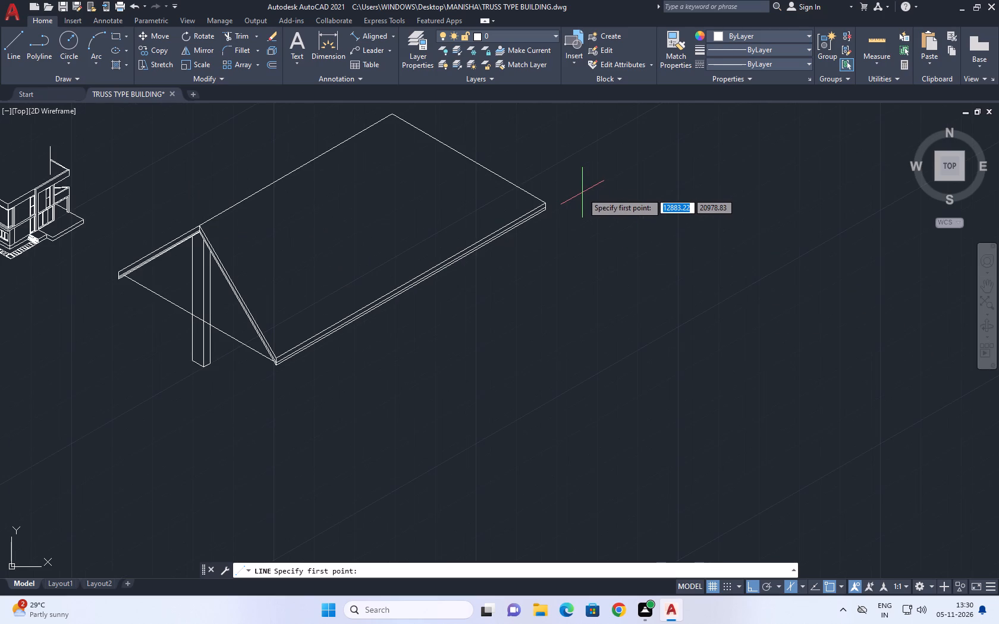
{"action": "scroll", "coordinate": [544, 216], "scroll_direction": "up", "scroll_amount": 1}
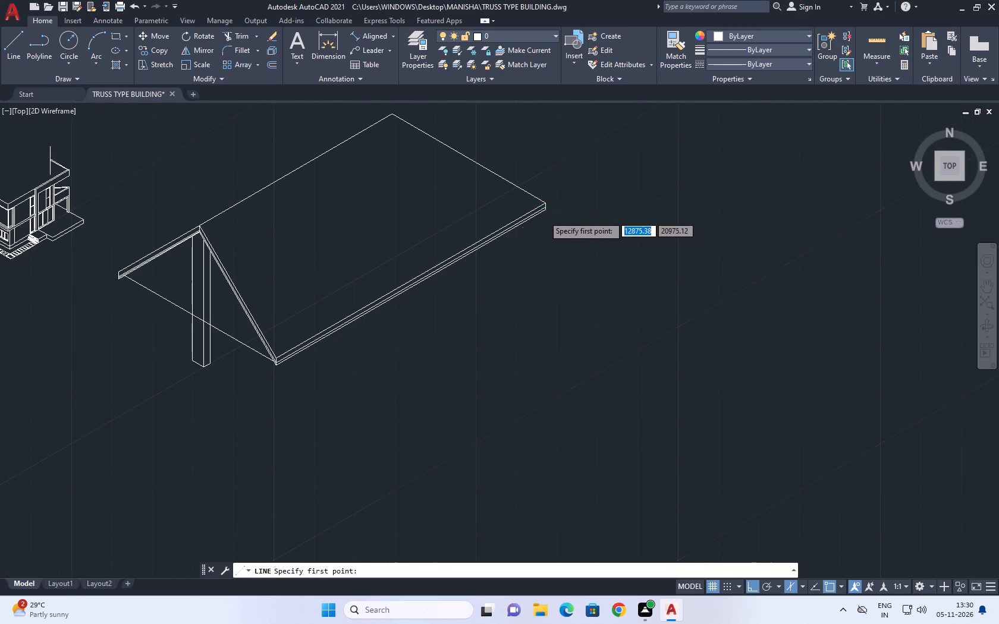
{"action": "scroll", "coordinate": [543, 215], "scroll_direction": "up", "scroll_amount": 2}
{"action": "left_click", "coordinate": [549, 197]}
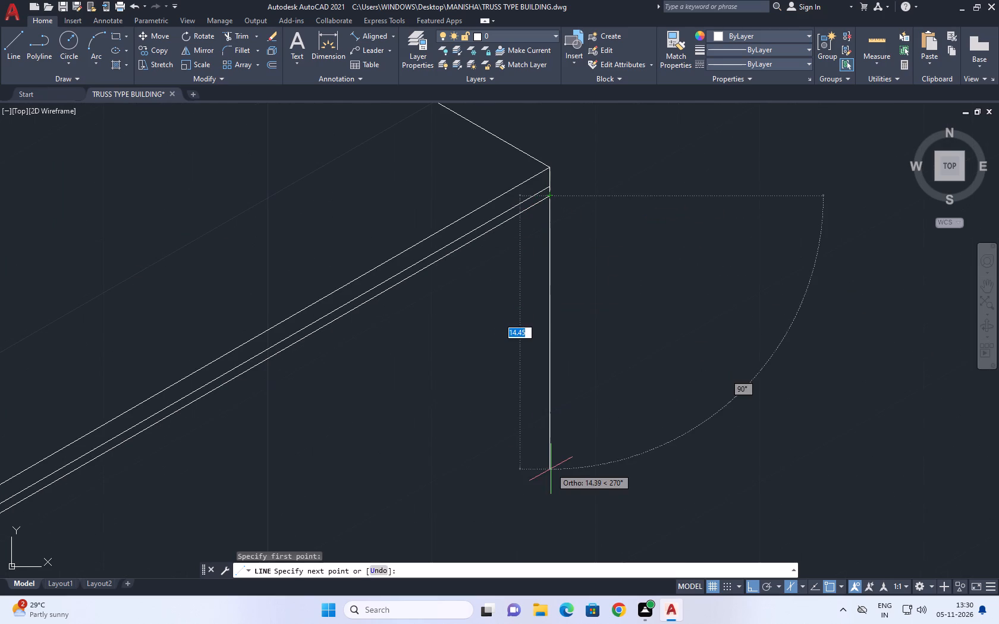
{"action": "middle_click_drag", "start_coordinate": [551, 469], "coordinate": [634, 380]}
{"action": "scroll", "coordinate": [634, 396], "scroll_direction": "down", "scroll_amount": 3}
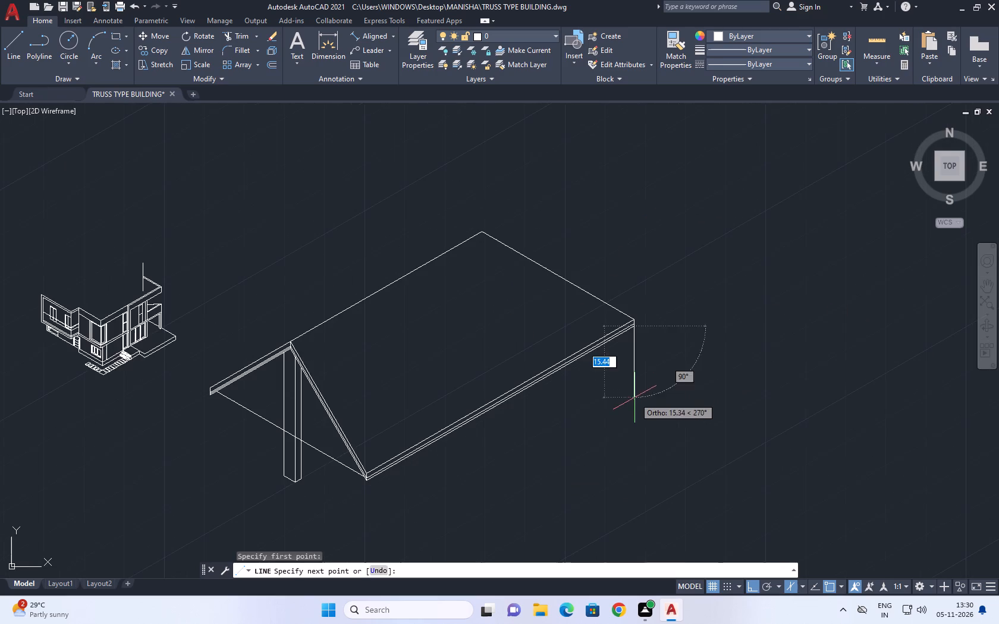
{"action": "left_click", "coordinate": [637, 458]}
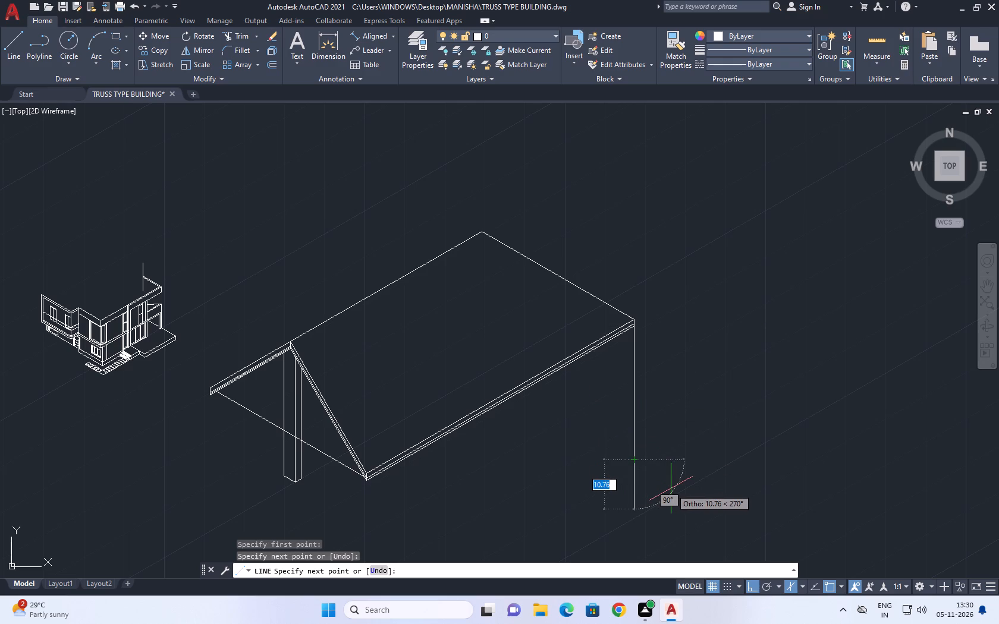
Continue from the vertical's lower end with a base line parallel to the long eave, extending past the gable column.
{"action": "middle_click_drag", "start_coordinate": [588, 454], "coordinate": [691, 319]}
{"action": "scroll", "coordinate": [493, 515], "scroll_direction": "down", "scroll_amount": 2}
{"action": "middle_click_drag", "start_coordinate": [491, 515], "coordinate": [630, 343]}
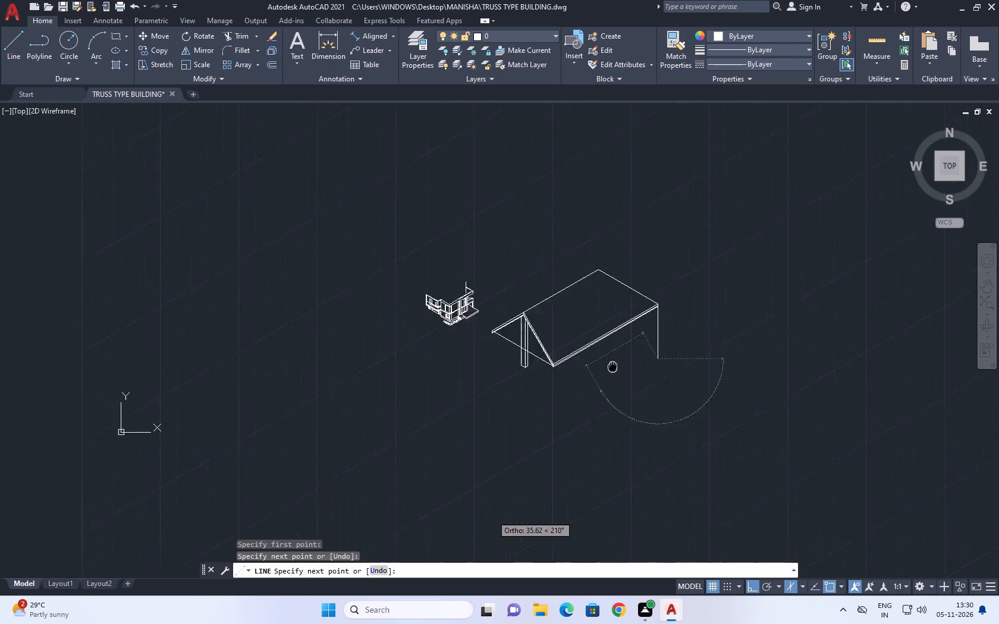
{"action": "middle_click_drag", "start_coordinate": [630, 343], "coordinate": [656, 310]}
{"action": "left_click", "coordinate": [535, 402]}
{"action": "right_click", "coordinate": [573, 376]}
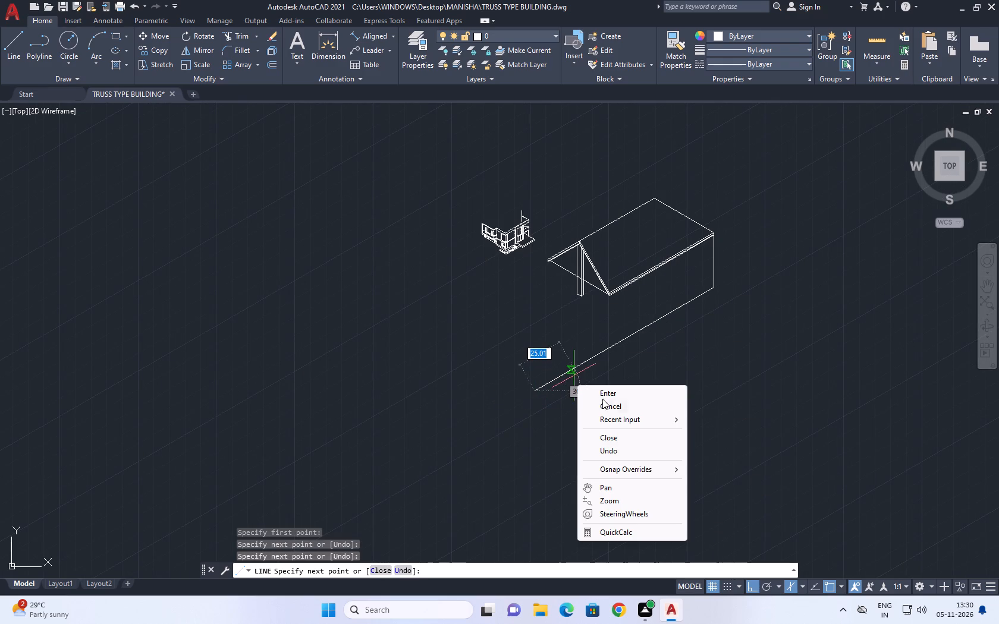
{"action": "left_click", "coordinate": [600, 409]}
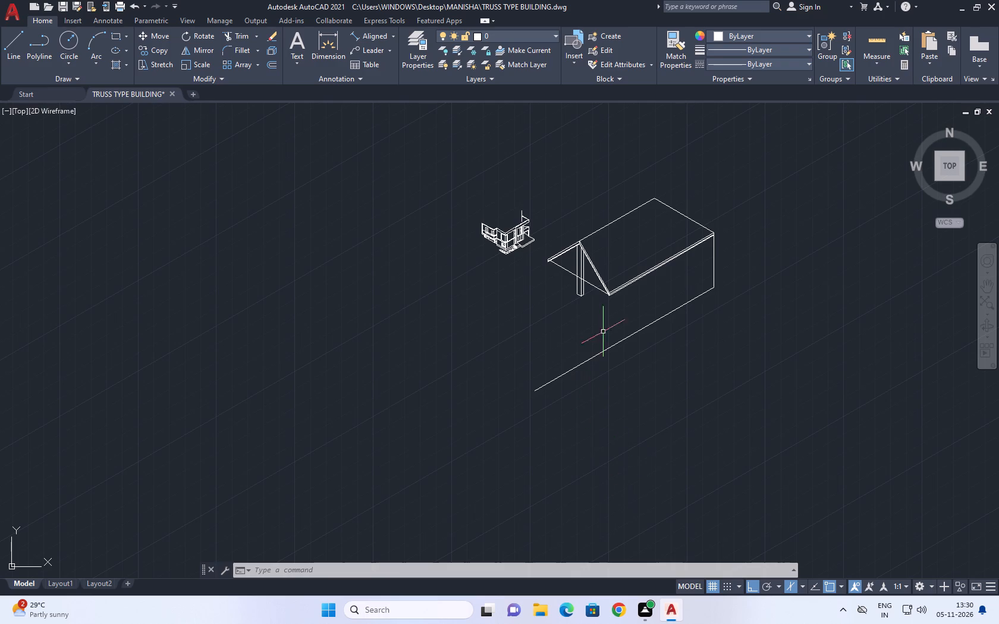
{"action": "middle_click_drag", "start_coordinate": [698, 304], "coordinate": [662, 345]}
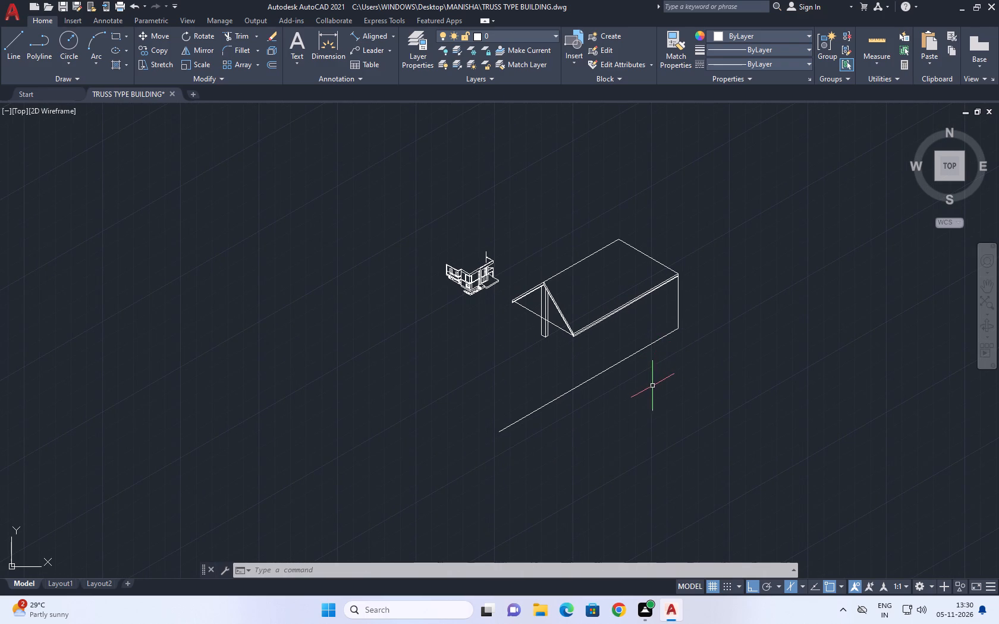
Move the vertical wall line at the far end of the long eave slightly inward along the eave's lower edge.
{"action": "scroll", "coordinate": [677, 327], "scroll_direction": "up", "scroll_amount": 2}
{"action": "middle_click_drag", "start_coordinate": [680, 320], "coordinate": [684, 347]}
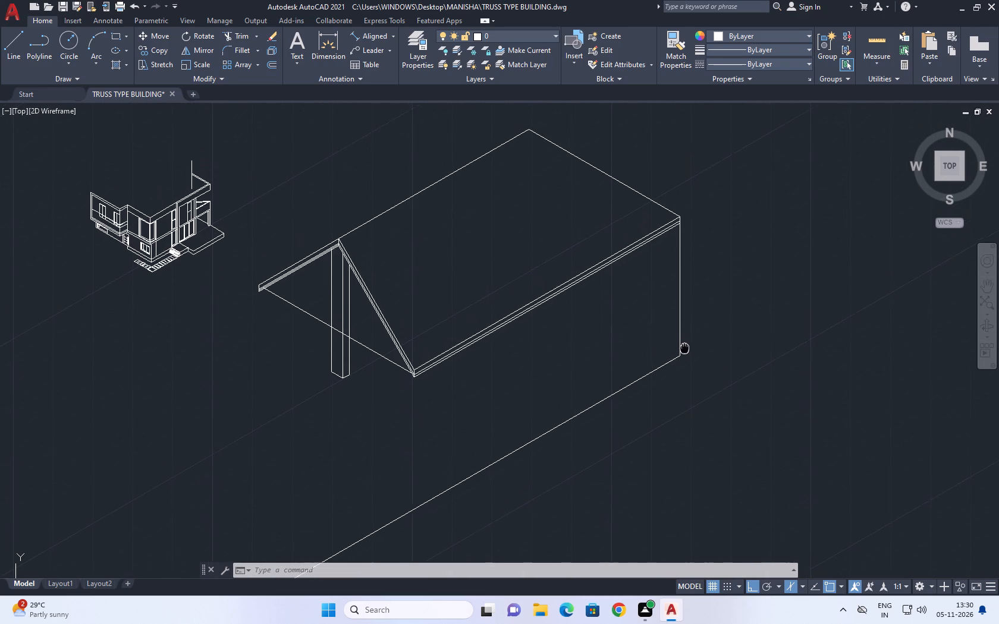
{"action": "middle_click_drag", "start_coordinate": [684, 347], "coordinate": [642, 383]}
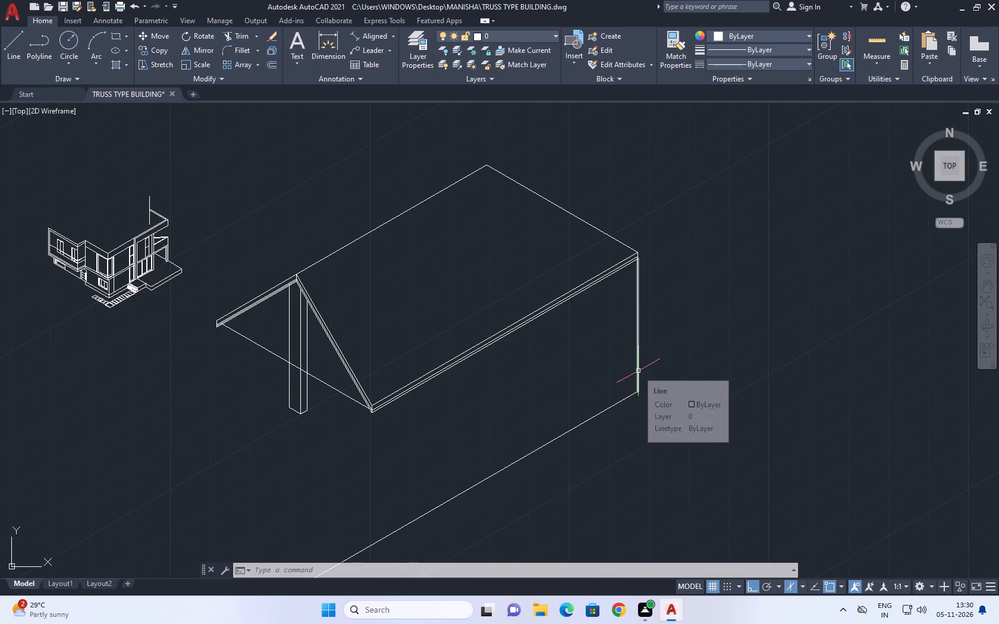
{"action": "scroll", "coordinate": [627, 301], "scroll_direction": "up", "scroll_amount": 3}
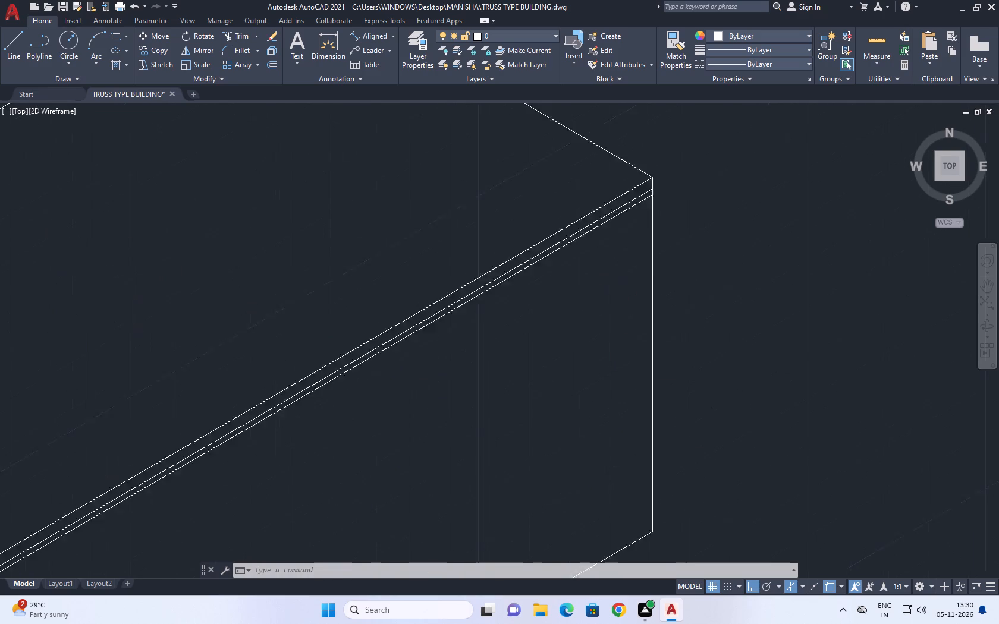
{"action": "left_click", "coordinate": [678, 302]}
{"action": "left_click", "coordinate": [631, 307]}
{"action": "scroll", "coordinate": [632, 307], "scroll_direction": "down", "scroll_amount": 3}
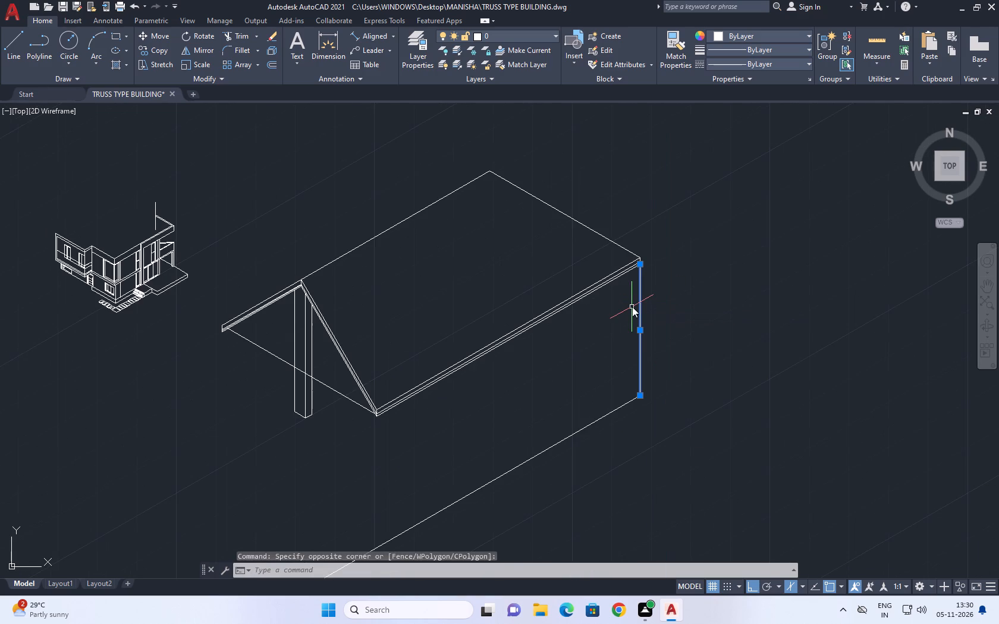
{"action": "key", "text": "m"}
{"action": "key", "text": "space"}
{"action": "scroll", "coordinate": [655, 270], "scroll_direction": "up", "scroll_amount": 4}
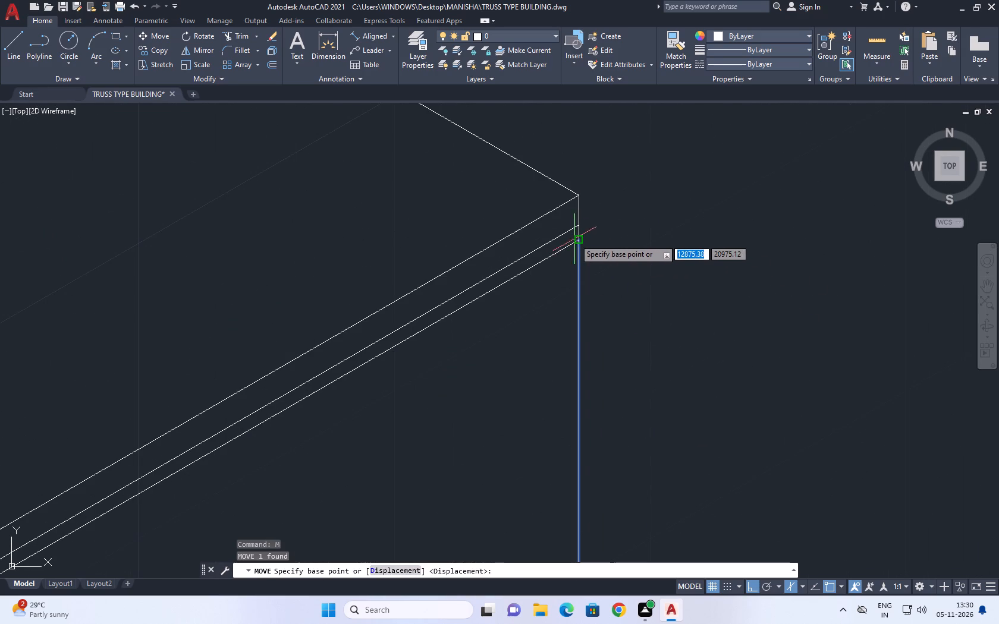
{"action": "left_click", "coordinate": [577, 238]}
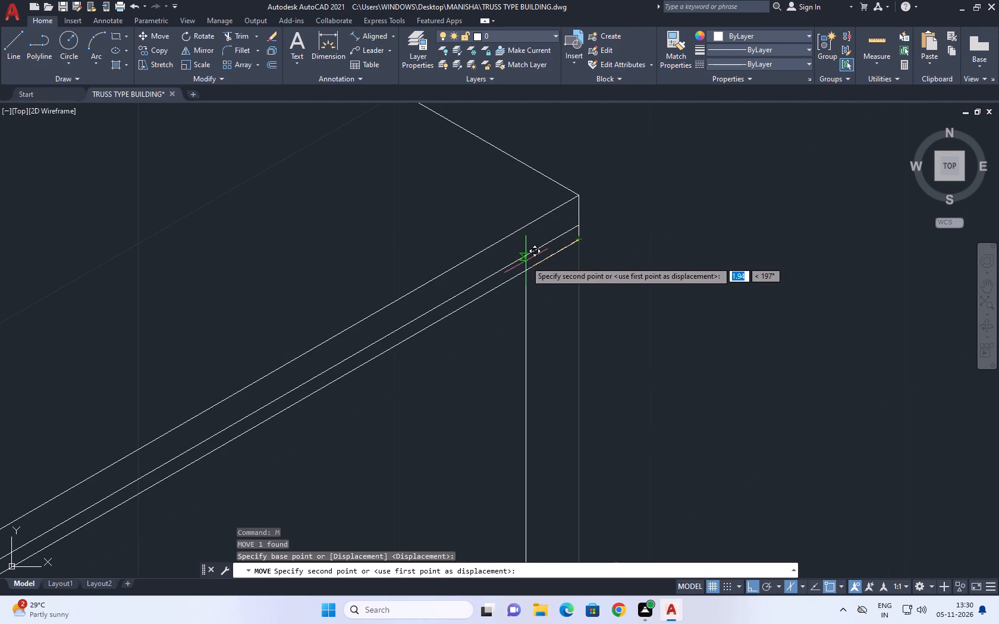
{"action": "left_click", "coordinate": [517, 273]}
{"action": "scroll", "coordinate": [614, 248], "scroll_direction": "down", "scroll_amount": 3}
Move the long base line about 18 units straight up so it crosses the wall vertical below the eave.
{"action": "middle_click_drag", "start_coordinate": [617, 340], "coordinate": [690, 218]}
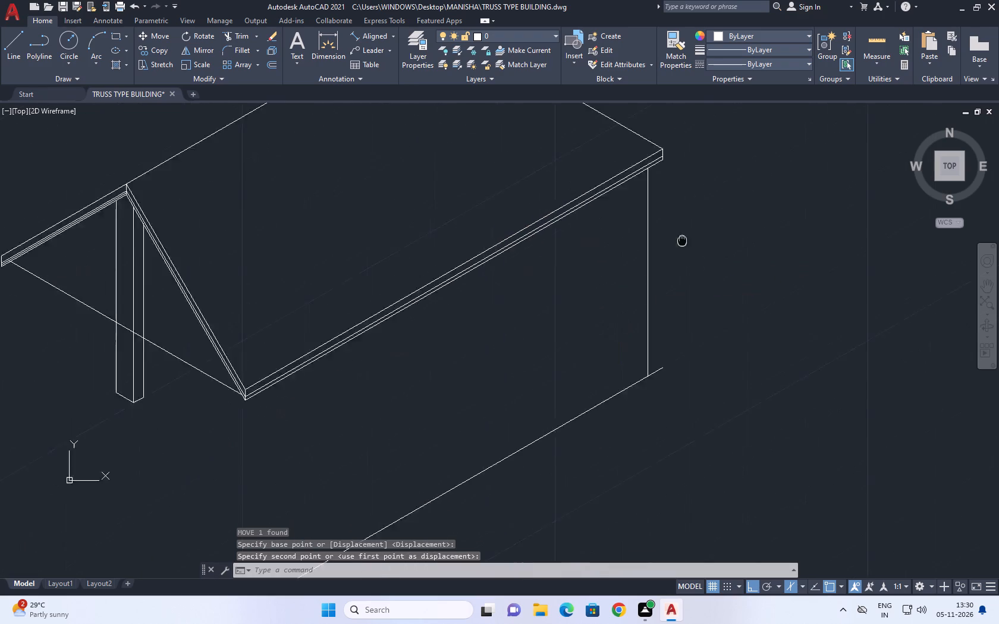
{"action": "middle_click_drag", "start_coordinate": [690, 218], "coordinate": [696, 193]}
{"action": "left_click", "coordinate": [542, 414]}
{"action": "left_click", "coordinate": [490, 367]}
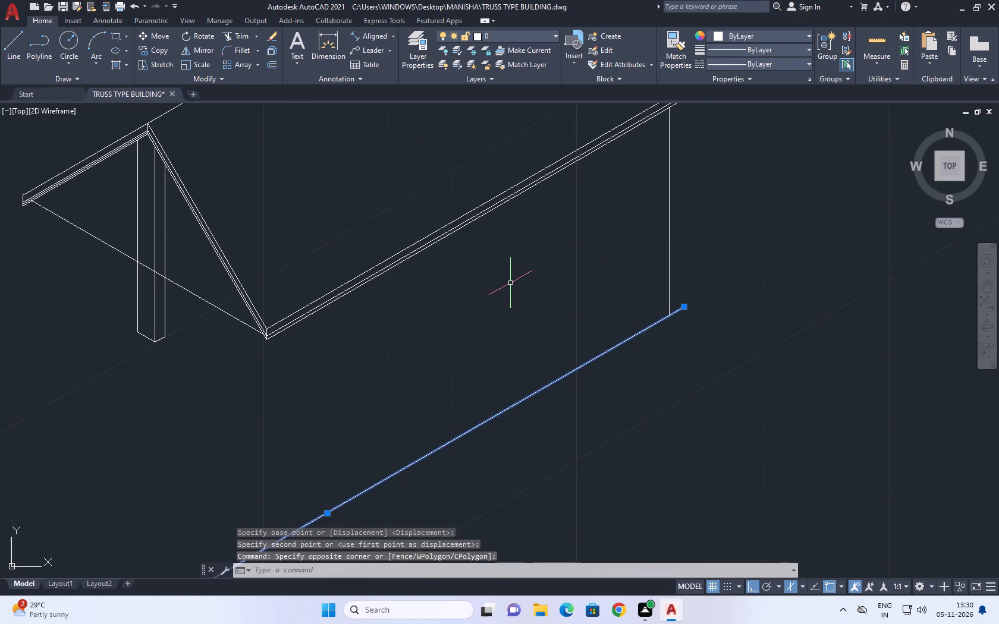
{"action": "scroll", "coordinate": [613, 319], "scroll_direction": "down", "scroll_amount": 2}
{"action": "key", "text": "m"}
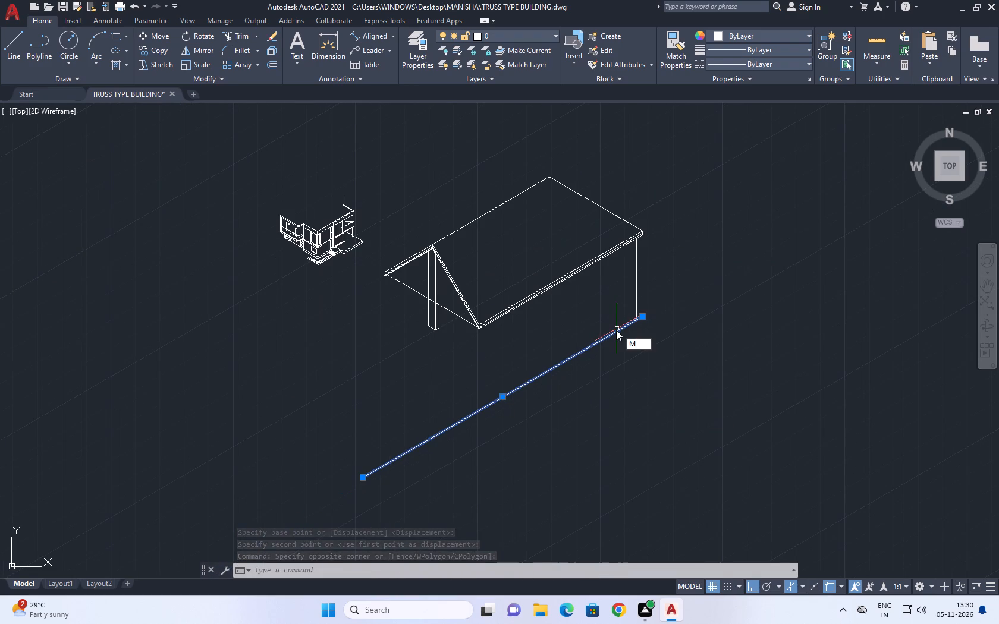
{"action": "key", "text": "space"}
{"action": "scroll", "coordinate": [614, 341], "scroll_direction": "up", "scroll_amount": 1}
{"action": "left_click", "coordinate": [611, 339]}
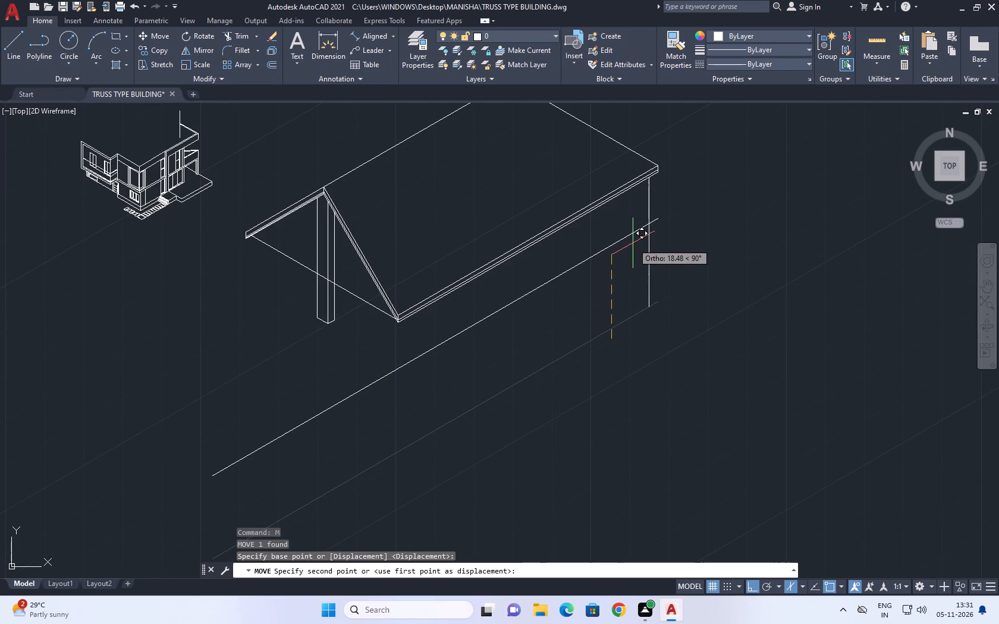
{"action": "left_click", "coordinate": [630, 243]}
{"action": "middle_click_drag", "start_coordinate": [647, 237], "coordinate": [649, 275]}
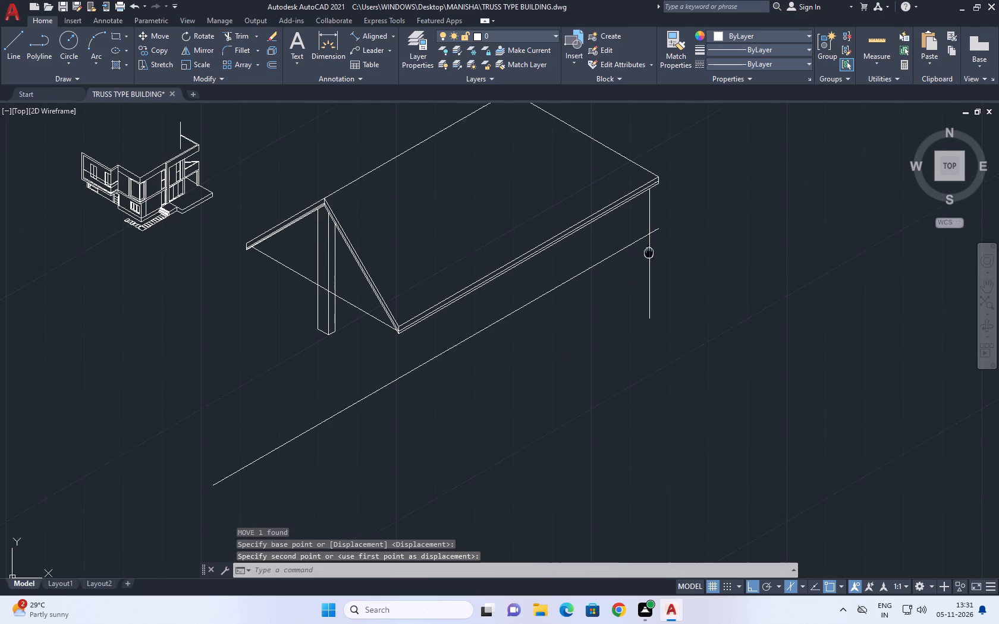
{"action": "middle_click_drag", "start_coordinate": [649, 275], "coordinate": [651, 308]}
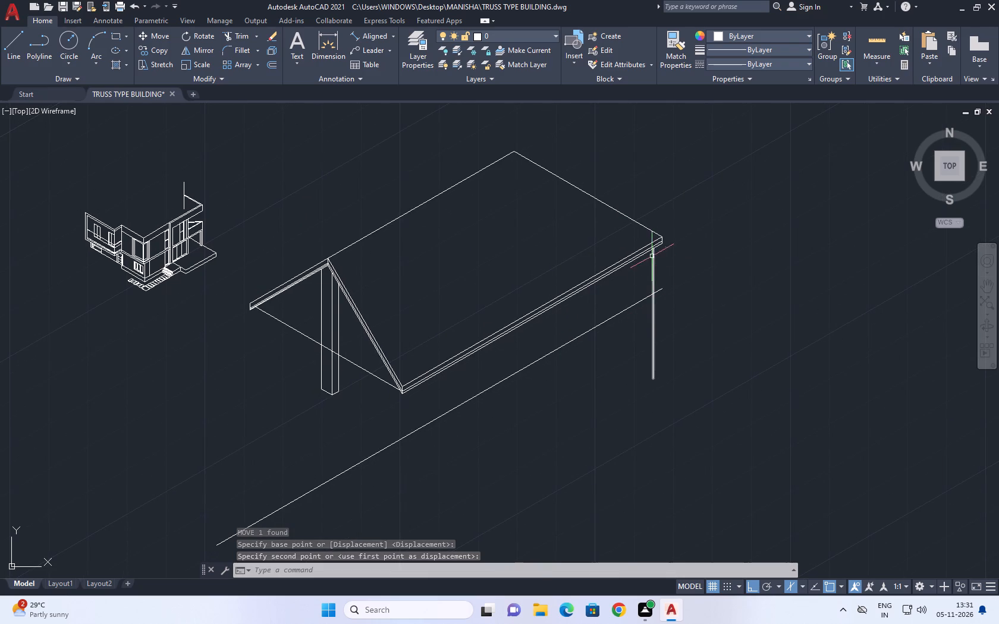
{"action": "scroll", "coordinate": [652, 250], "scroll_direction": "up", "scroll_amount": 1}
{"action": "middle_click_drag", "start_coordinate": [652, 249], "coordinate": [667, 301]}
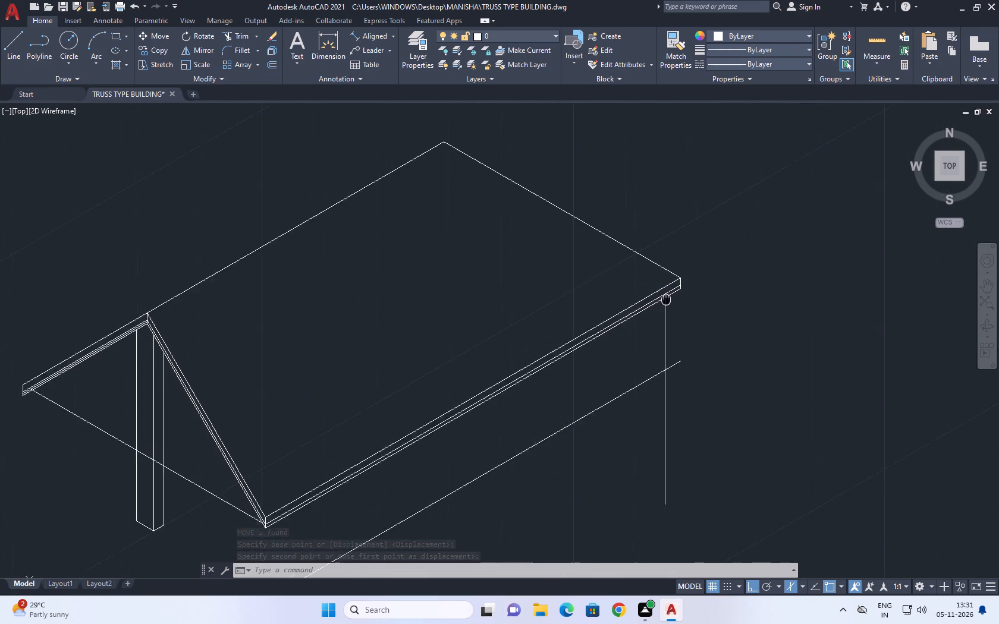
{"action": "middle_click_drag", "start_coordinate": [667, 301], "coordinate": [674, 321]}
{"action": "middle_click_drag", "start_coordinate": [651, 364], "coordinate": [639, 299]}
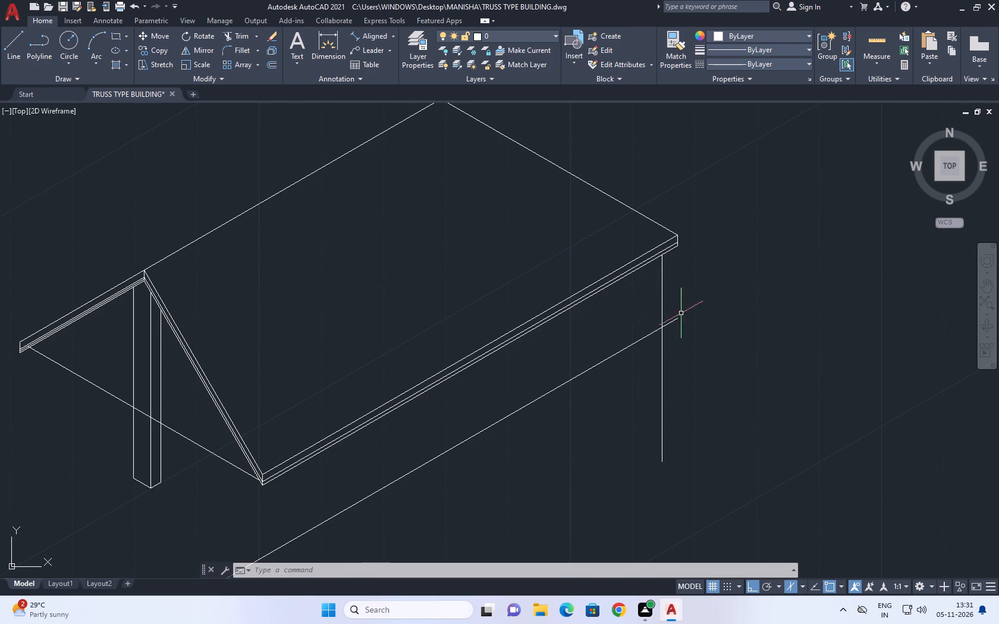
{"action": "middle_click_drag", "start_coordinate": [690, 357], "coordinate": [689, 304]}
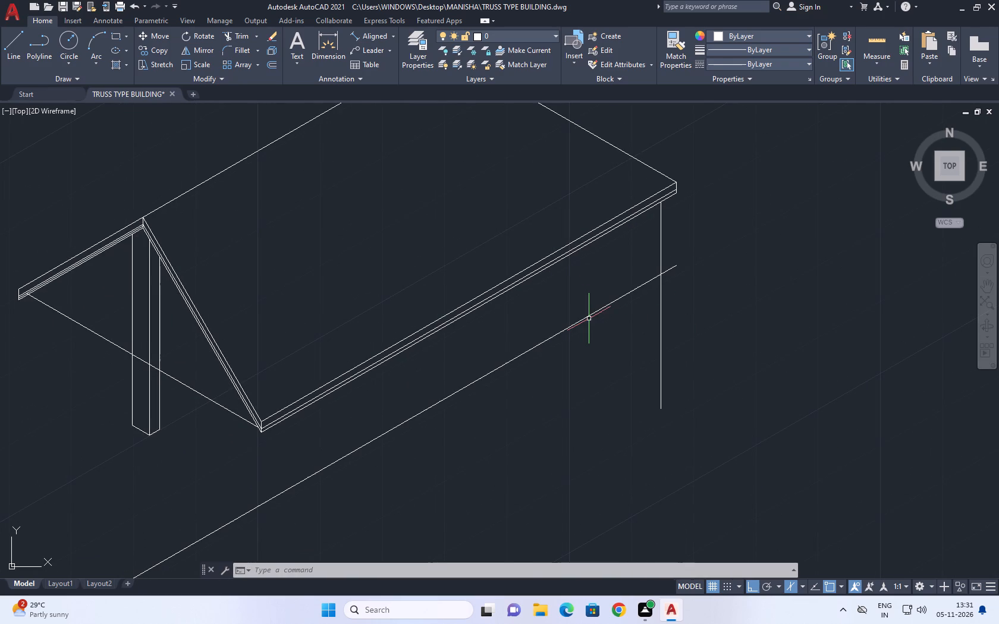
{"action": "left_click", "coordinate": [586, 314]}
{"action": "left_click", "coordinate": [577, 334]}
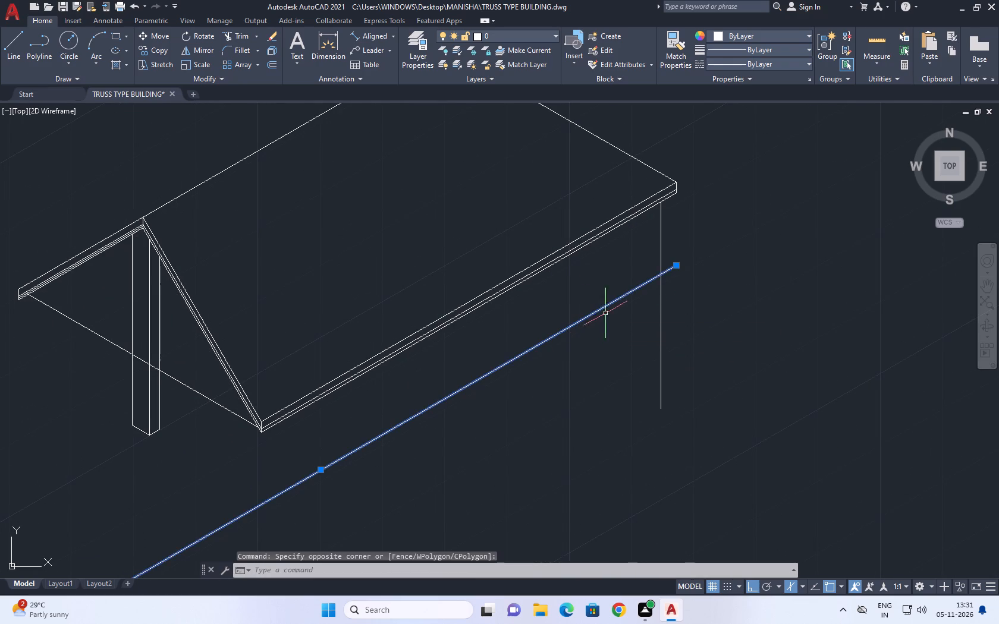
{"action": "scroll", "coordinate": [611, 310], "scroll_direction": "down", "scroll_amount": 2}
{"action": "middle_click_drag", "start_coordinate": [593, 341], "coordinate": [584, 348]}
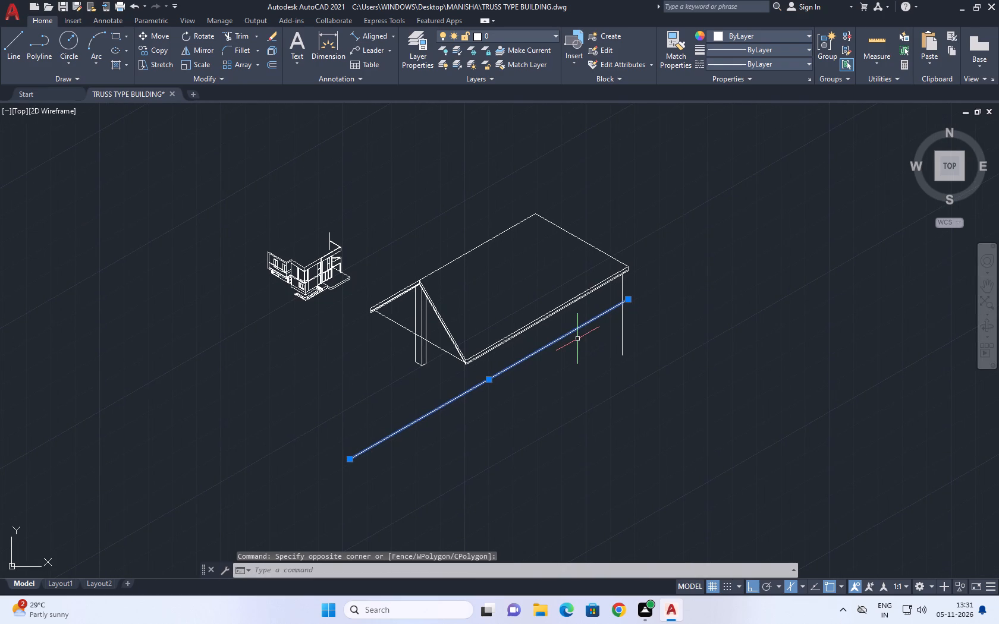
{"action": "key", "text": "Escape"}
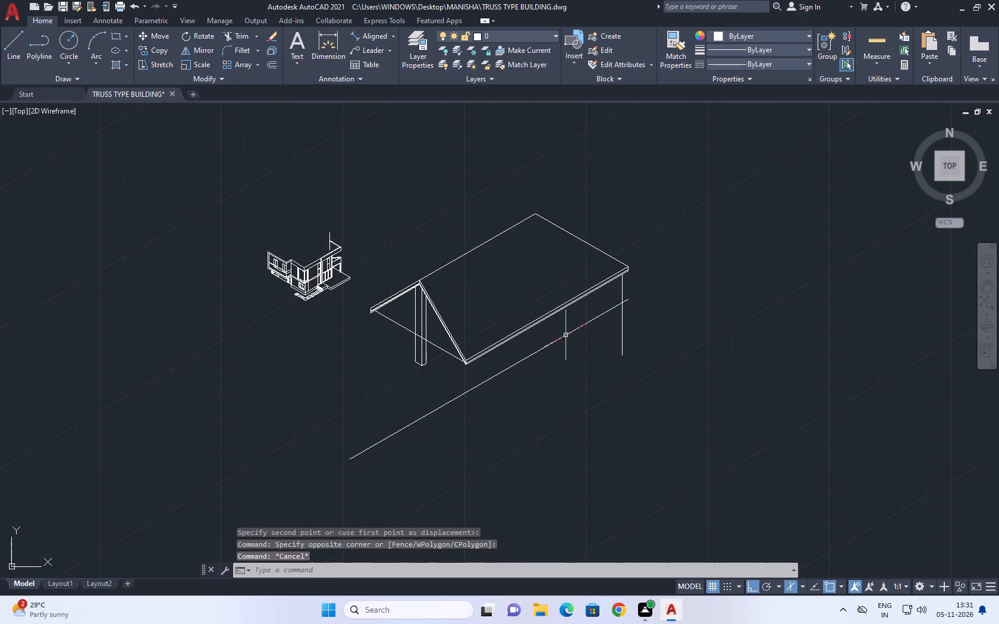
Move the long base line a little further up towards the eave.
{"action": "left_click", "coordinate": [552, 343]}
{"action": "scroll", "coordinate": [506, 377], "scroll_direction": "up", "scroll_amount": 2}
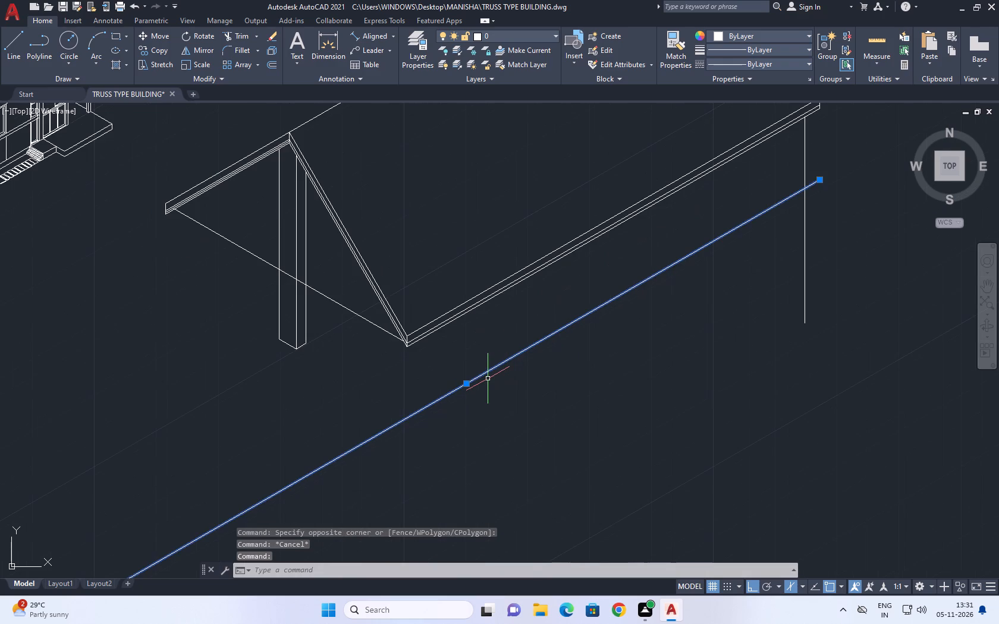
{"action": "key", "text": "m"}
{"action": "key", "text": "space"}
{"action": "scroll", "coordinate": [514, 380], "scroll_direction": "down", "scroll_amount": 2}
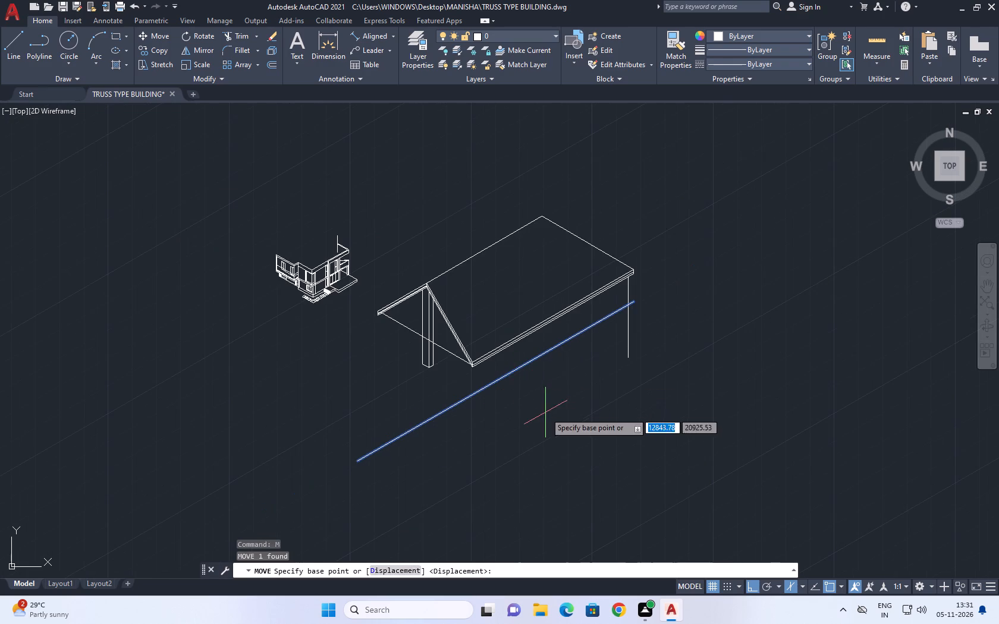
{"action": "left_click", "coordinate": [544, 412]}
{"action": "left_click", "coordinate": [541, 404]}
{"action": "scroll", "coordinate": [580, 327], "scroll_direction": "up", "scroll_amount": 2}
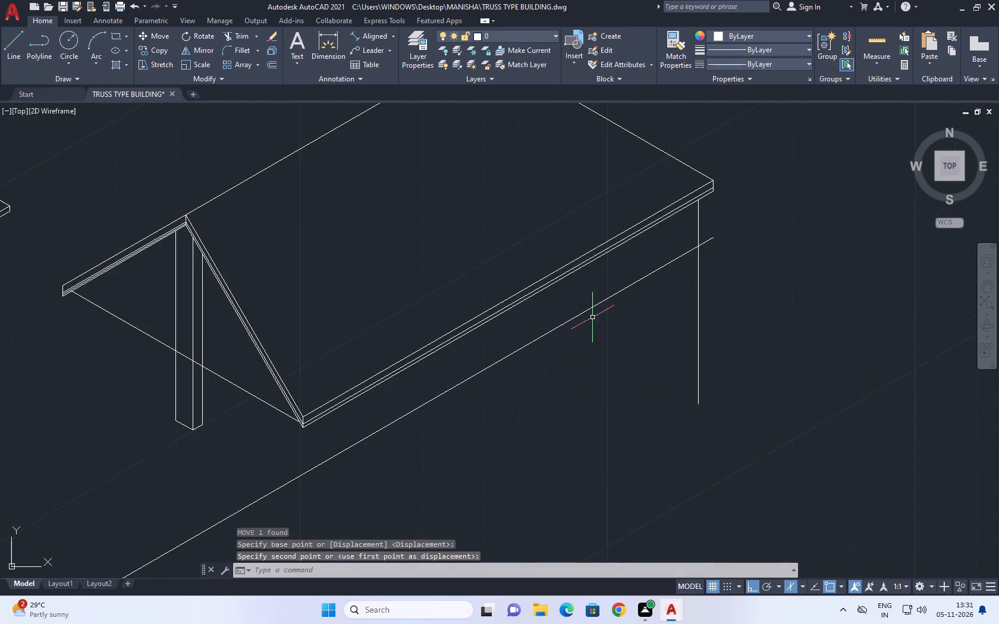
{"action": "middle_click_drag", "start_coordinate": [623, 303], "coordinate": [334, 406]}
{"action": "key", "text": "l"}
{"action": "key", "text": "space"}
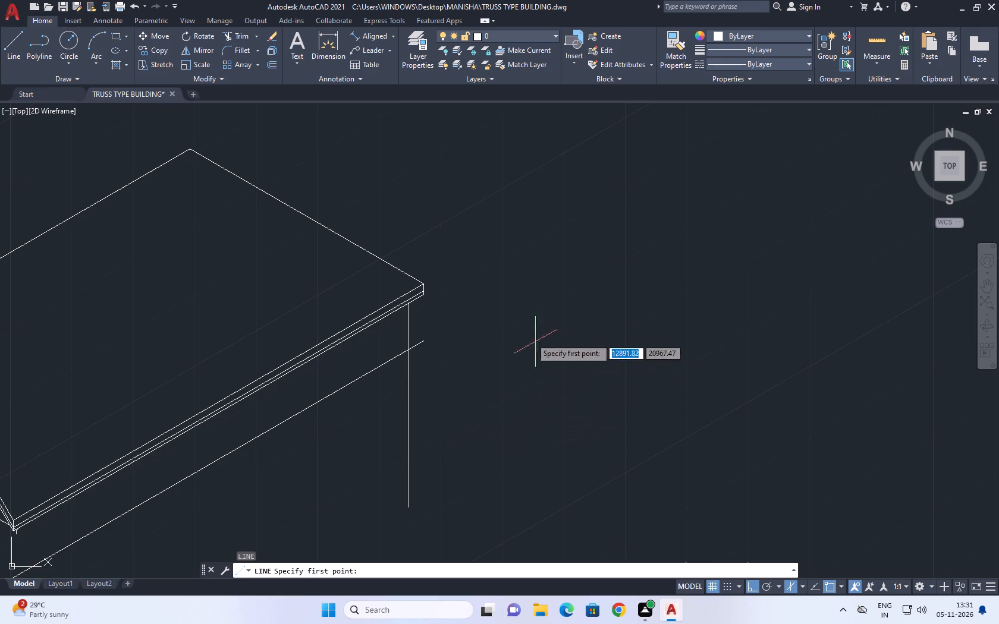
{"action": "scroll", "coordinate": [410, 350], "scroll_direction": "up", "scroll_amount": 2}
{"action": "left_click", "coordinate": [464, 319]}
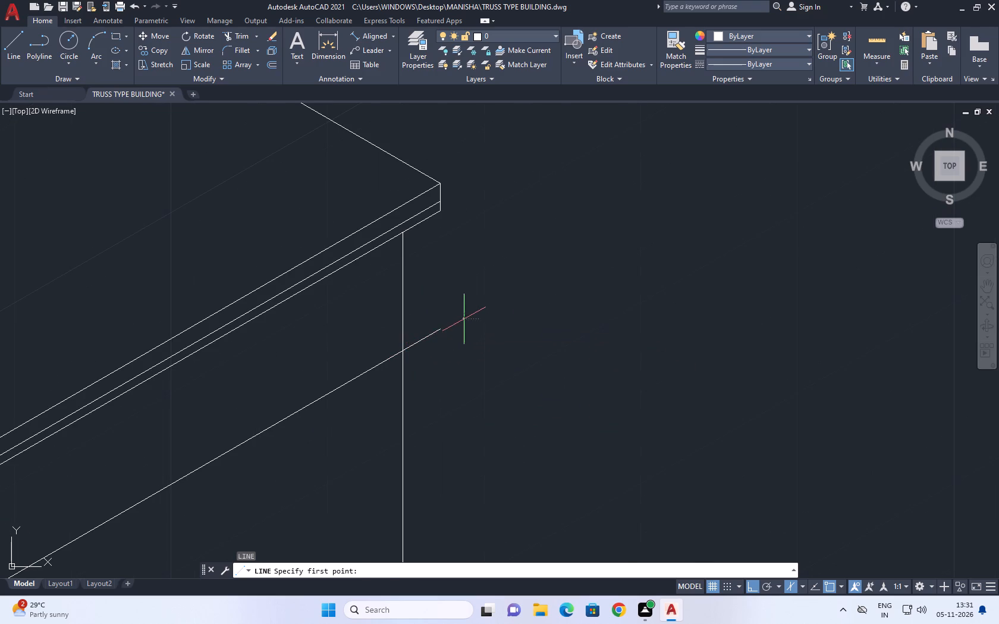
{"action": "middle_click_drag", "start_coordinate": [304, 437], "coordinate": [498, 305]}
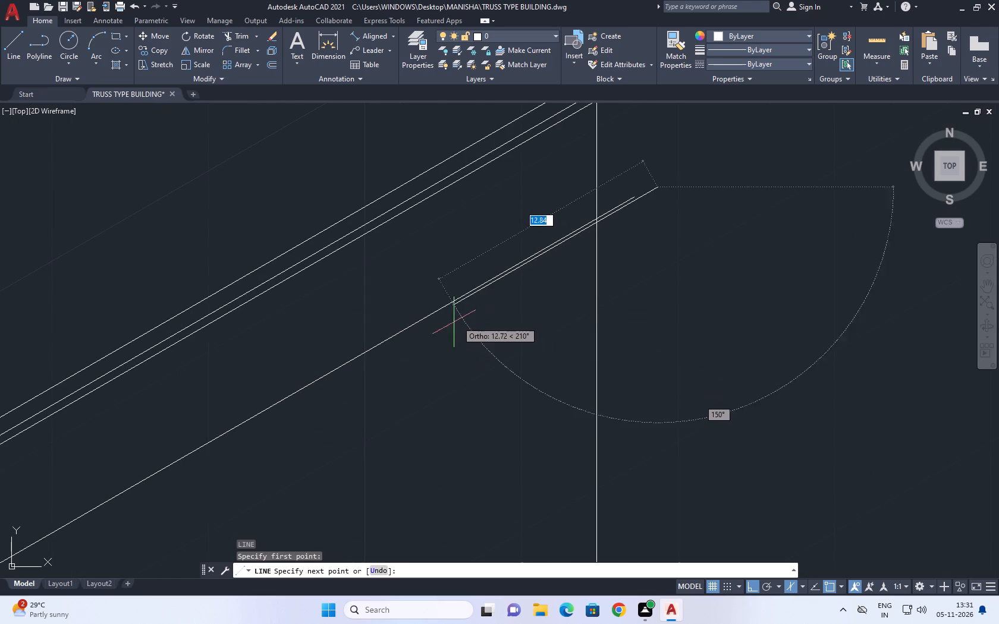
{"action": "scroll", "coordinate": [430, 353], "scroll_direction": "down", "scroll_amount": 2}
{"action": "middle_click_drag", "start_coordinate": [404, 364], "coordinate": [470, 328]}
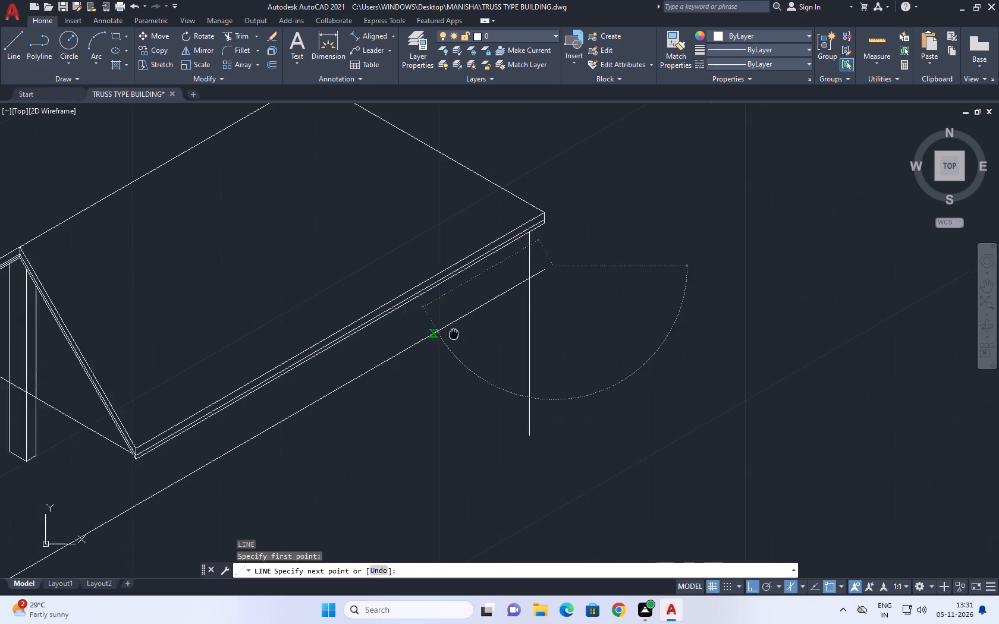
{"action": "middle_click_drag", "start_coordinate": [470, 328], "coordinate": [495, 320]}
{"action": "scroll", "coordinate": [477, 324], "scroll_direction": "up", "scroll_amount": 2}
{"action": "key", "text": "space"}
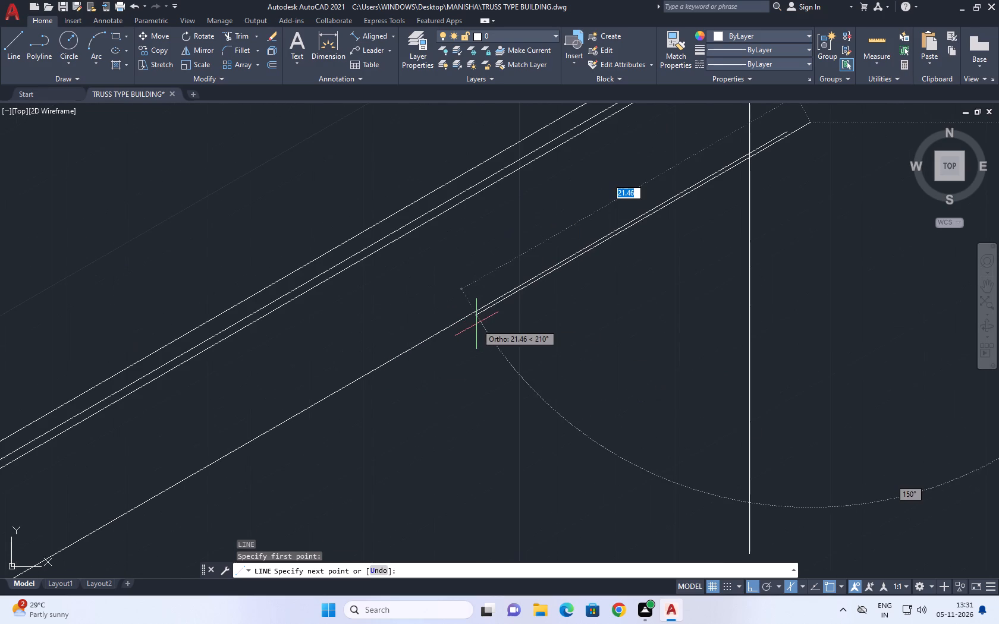
Delete the long base line below the eave.
{"action": "left_click_drag", "start_coordinate": [498, 307], "coordinate": [476, 298]}
{"action": "left_click", "coordinate": [469, 294]}
{"action": "scroll", "coordinate": [526, 311], "scroll_direction": "down", "scroll_amount": 3}
{"action": "middle_click_drag", "start_coordinate": [596, 319], "coordinate": [604, 341]}
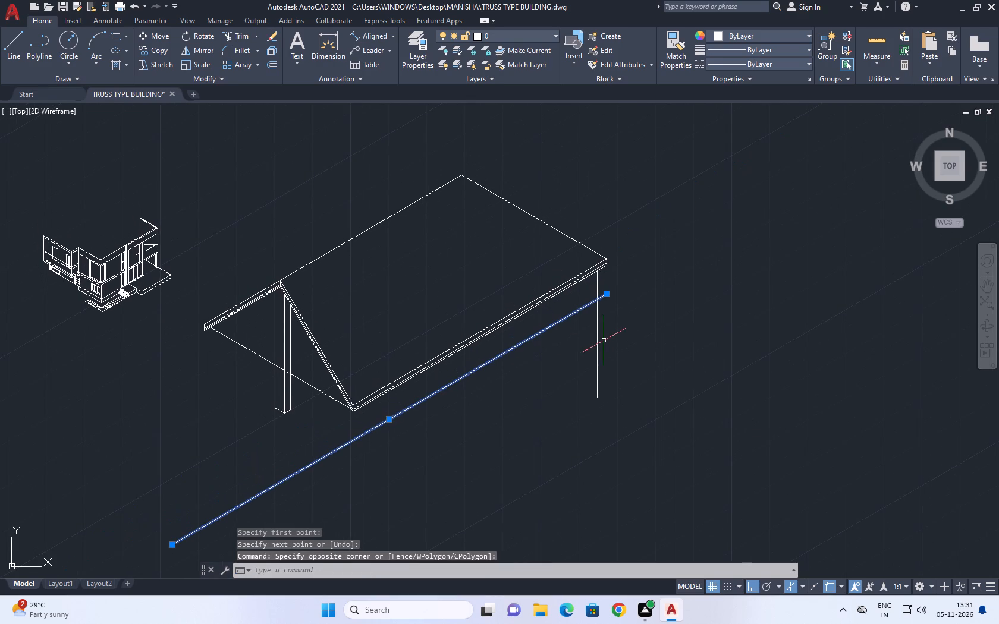
{"action": "key", "text": "Delete"}
Draw a short line parallel to the long eave, crossing the wall vertical just below the roof's far corner.
{"action": "middle_click_drag", "start_coordinate": [605, 323], "coordinate": [551, 347]}
{"action": "key", "text": "l"}
{"action": "key", "text": "space"}
{"action": "scroll", "coordinate": [549, 320], "scroll_direction": "up", "scroll_amount": 1}
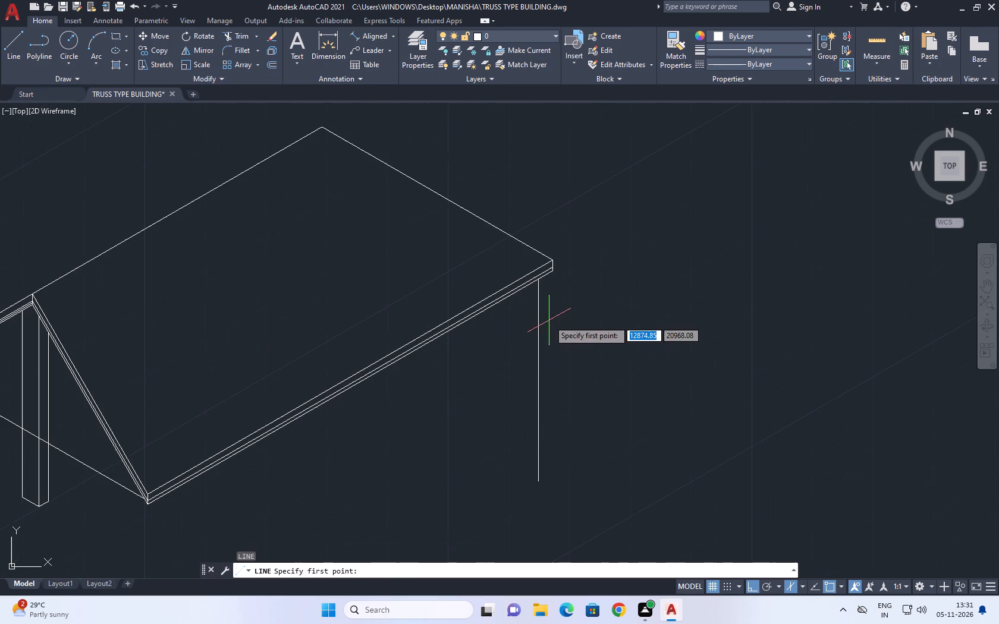
{"action": "left_click", "coordinate": [562, 316]}
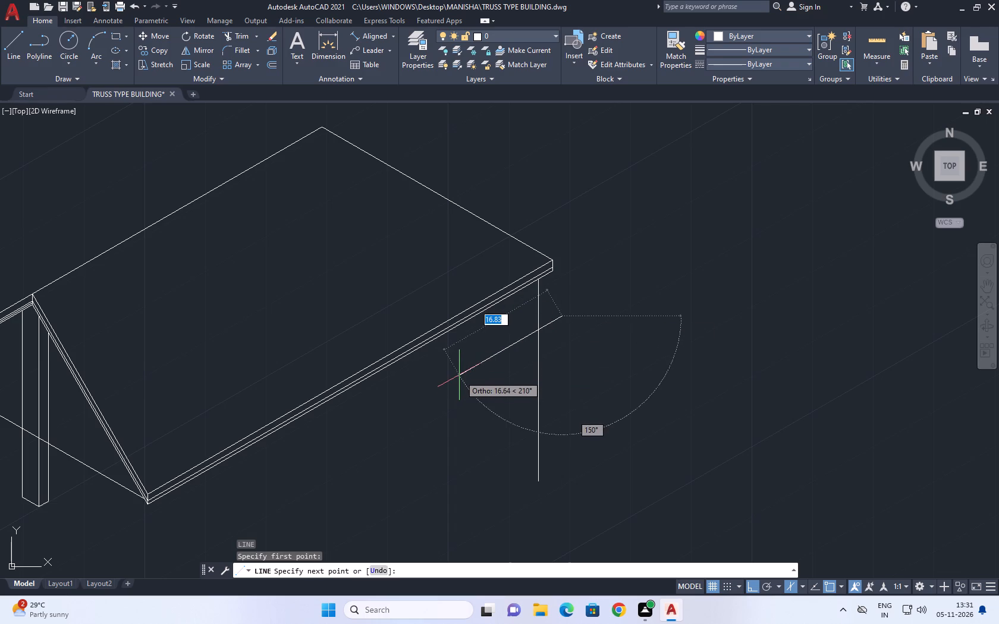
{"action": "left_click", "coordinate": [502, 354]}
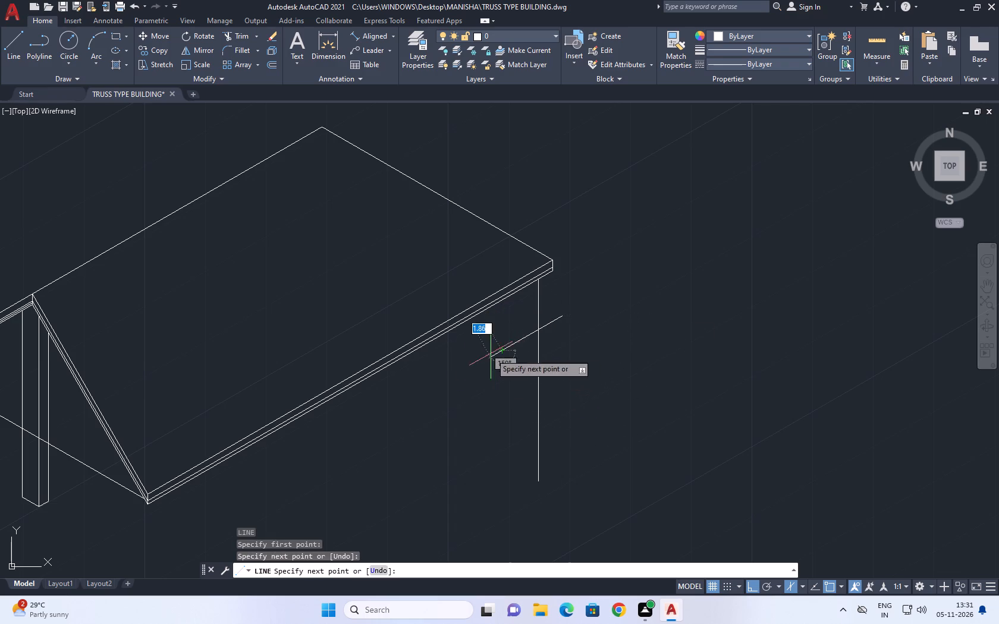
Draw a 2-unit edge from the near end of the short line, running back toward the eave on the left isoplane.
{"action": "key", "text": "F5"}
{"action": "scroll", "coordinate": [465, 351], "scroll_direction": "up", "scroll_amount": 1}
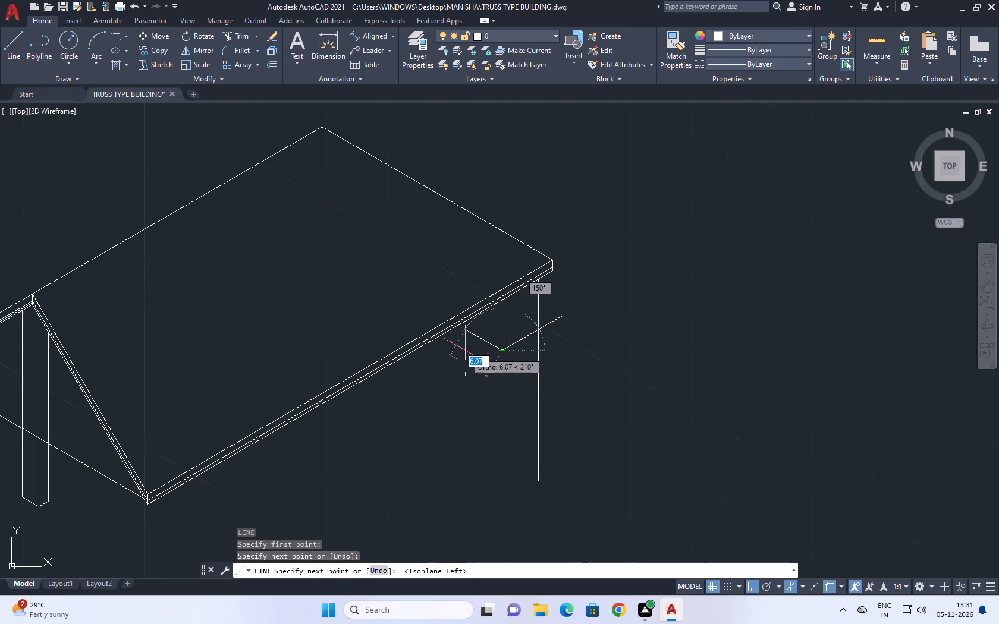
{"action": "scroll", "coordinate": [465, 350], "scroll_direction": "up", "scroll_amount": 1}
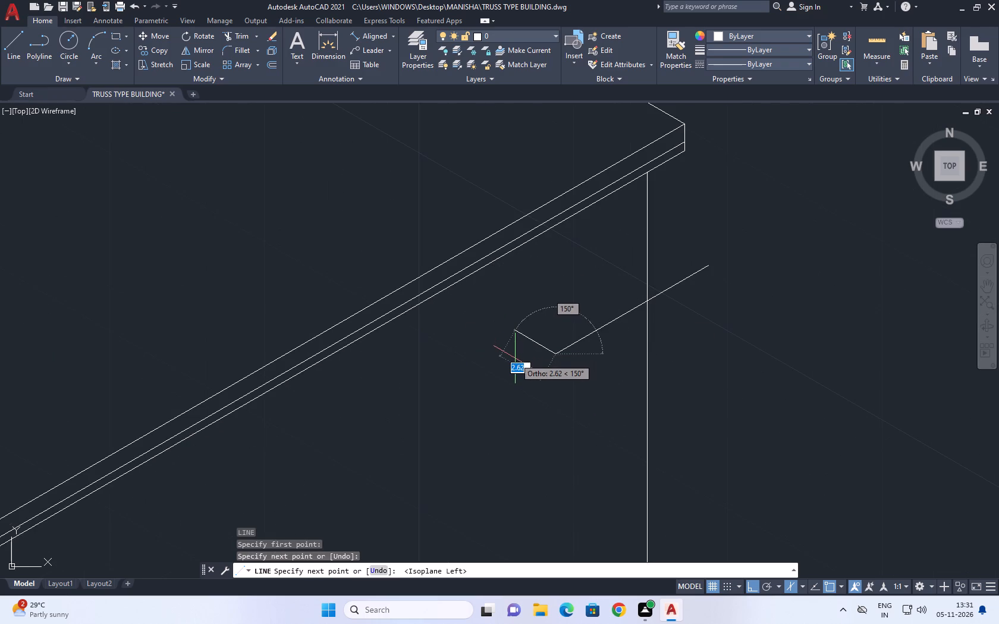
{"action": "scroll", "coordinate": [514, 356], "scroll_direction": "up", "scroll_amount": 1}
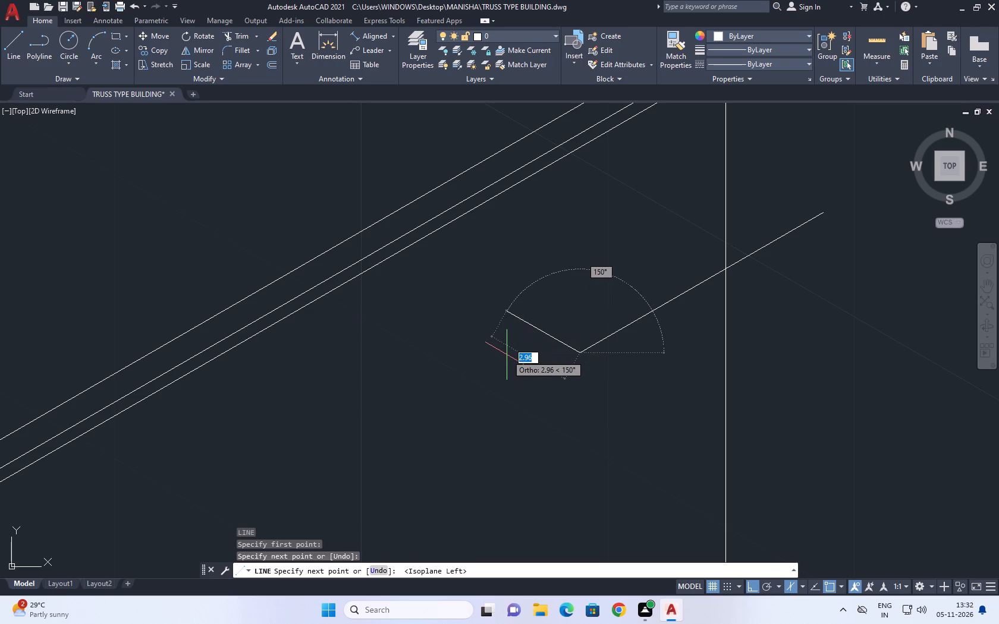
{"action": "key", "text": "2"}
{"action": "key", "text": "Return"}
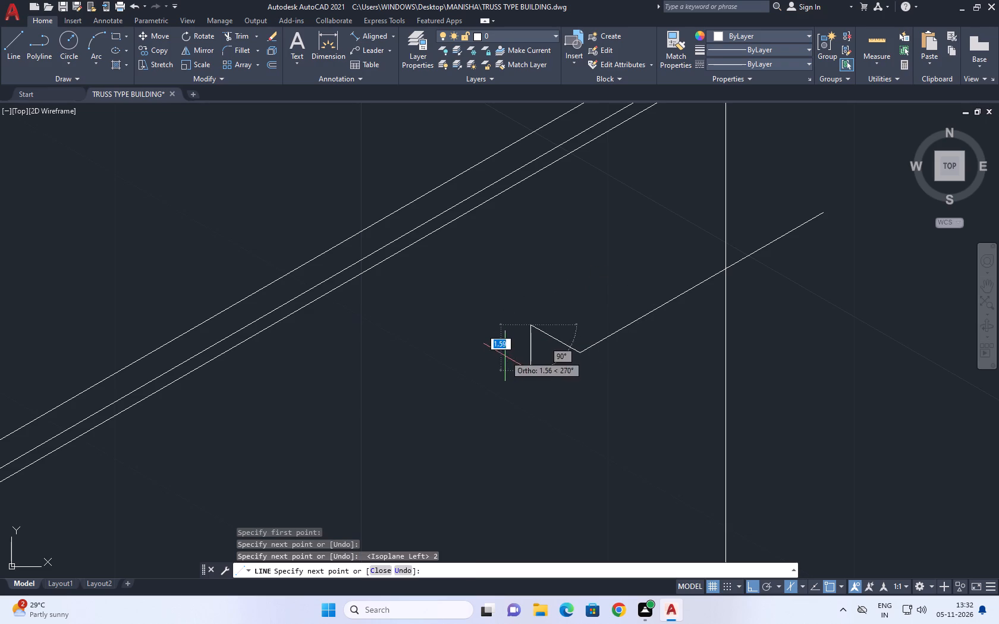
Draw a vertical drop of about 0.5 units at that edge's end and a return edge parallel to the 2-unit line, below the corner.
{"action": "scroll", "coordinate": [527, 389], "scroll_direction": "down", "scroll_amount": 2}
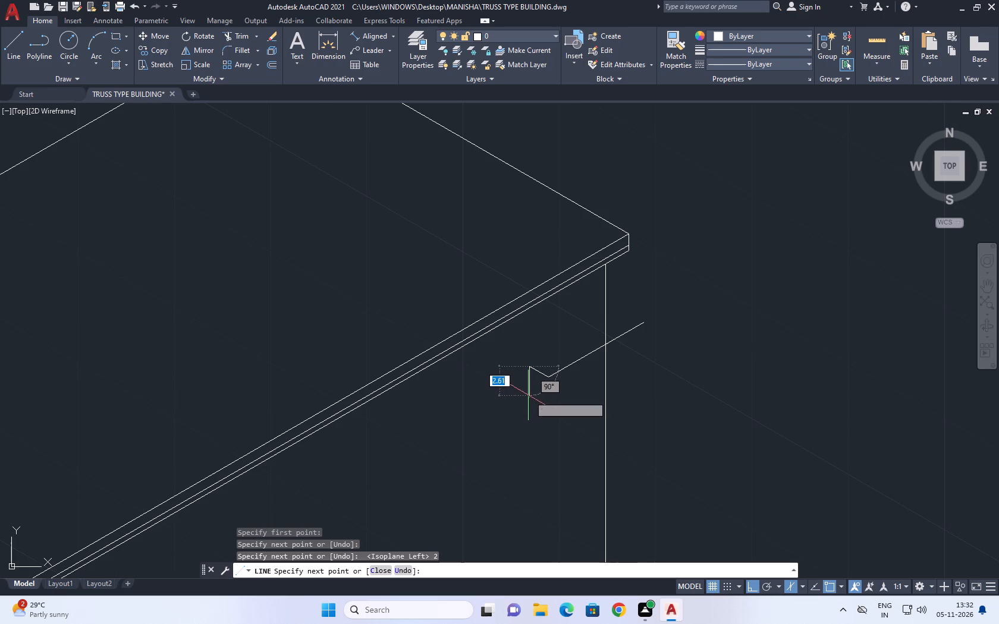
{"action": "scroll", "coordinate": [524, 382], "scroll_direction": "up", "scroll_amount": 4}
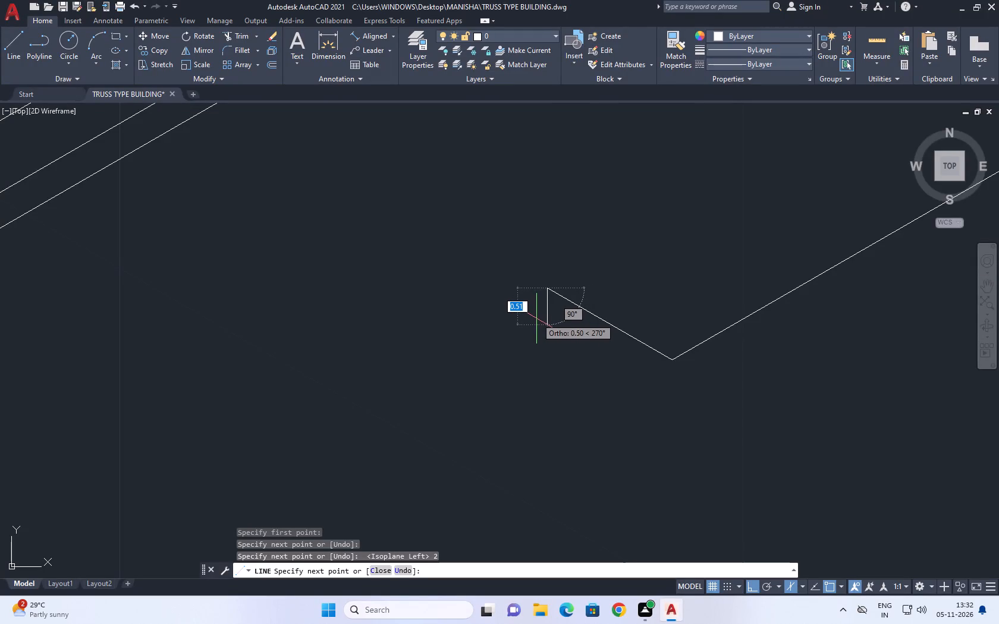
{"action": "left_click", "coordinate": [537, 319]}
{"action": "scroll", "coordinate": [601, 355], "scroll_direction": "down", "scroll_amount": 1}
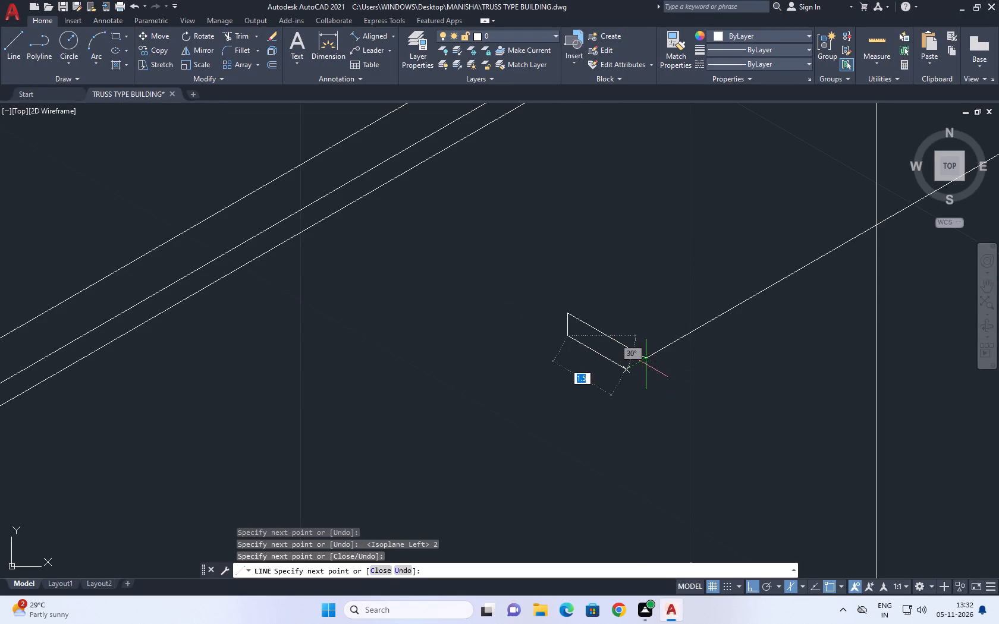
{"action": "left_click", "coordinate": [646, 383]}
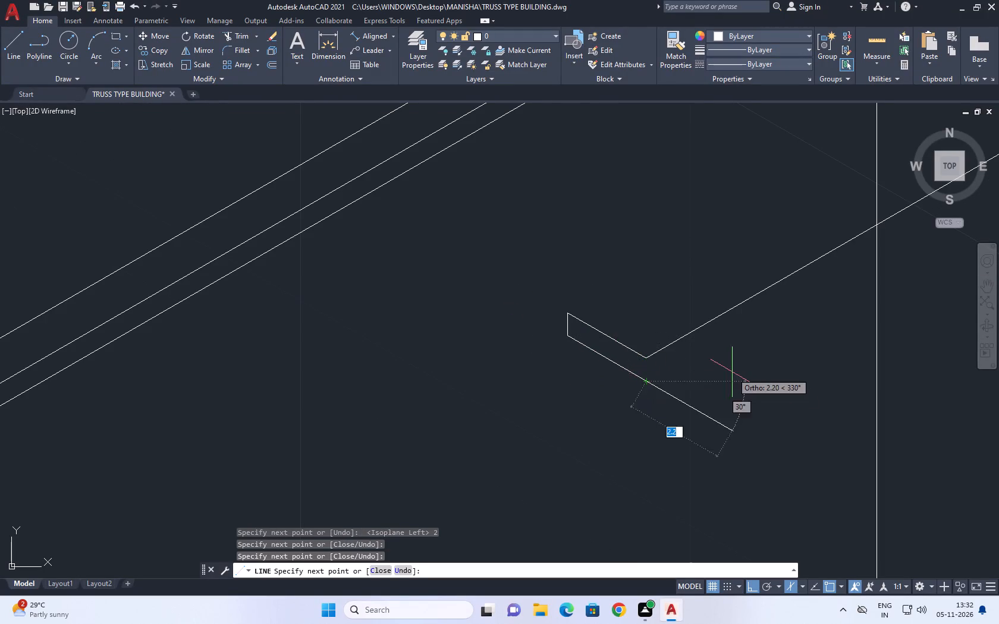
Draw the slab's lower long edge about 10 units long, parallel to the short line and reaching its far end.
{"action": "scroll", "coordinate": [732, 371], "scroll_direction": "down", "scroll_amount": 2}
{"action": "middle_click_drag", "start_coordinate": [713, 373], "coordinate": [630, 405]}
{"action": "scroll", "coordinate": [702, 377], "scroll_direction": "down", "scroll_amount": 1}
{"action": "scroll", "coordinate": [696, 370], "scroll_direction": "up", "scroll_amount": 2}
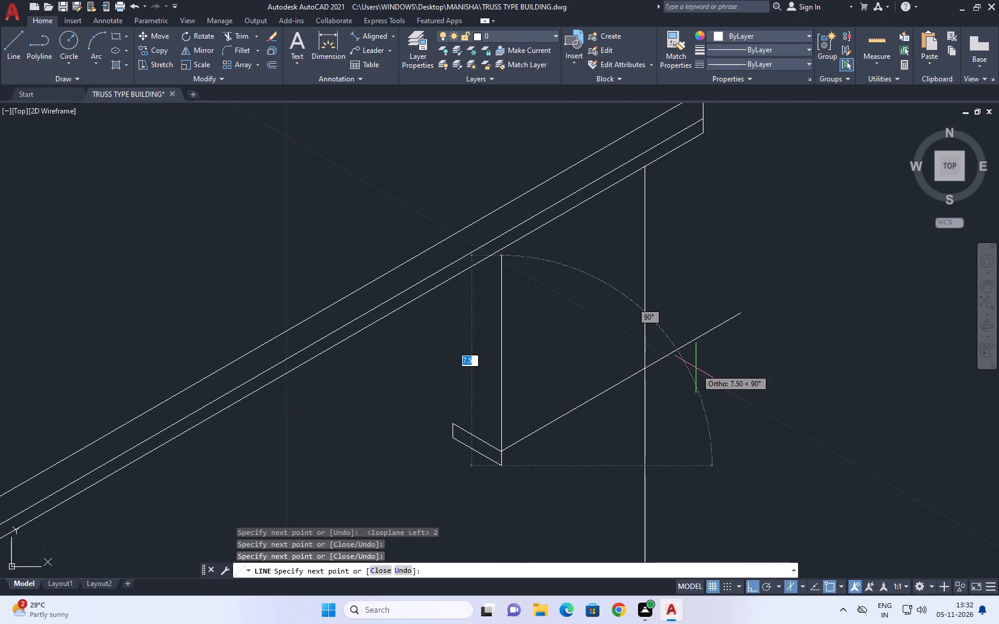
{"action": "key", "text": "F5"}
{"action": "scroll", "coordinate": [744, 322], "scroll_direction": "up", "scroll_amount": 2}
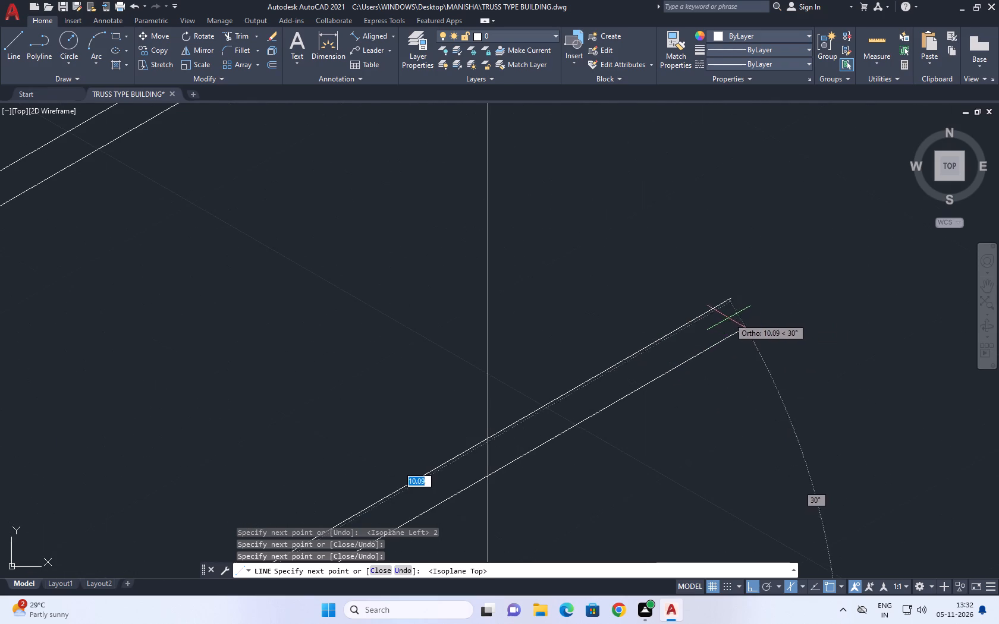
{"action": "left_click", "coordinate": [727, 323]}
{"action": "key", "text": "space"}
Draw a vertical line down from the far end of the upper long edge, crossing the lower long edge.
{"action": "key", "text": "space"}
{"action": "left_click", "coordinate": [731, 299]}
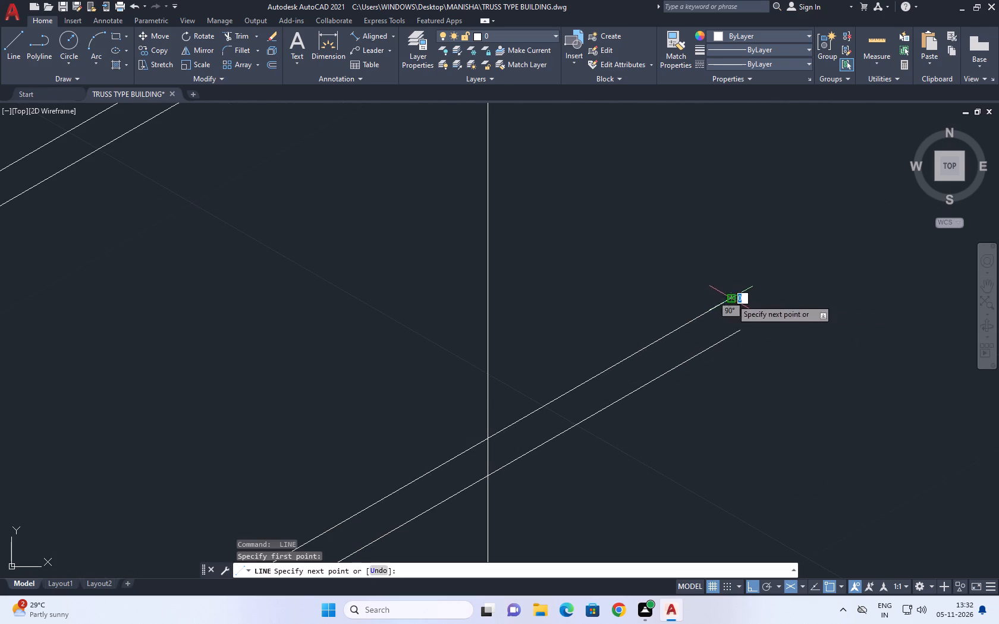
{"action": "left_click", "coordinate": [738, 389]}
{"action": "key", "text": "ctrl+z"}
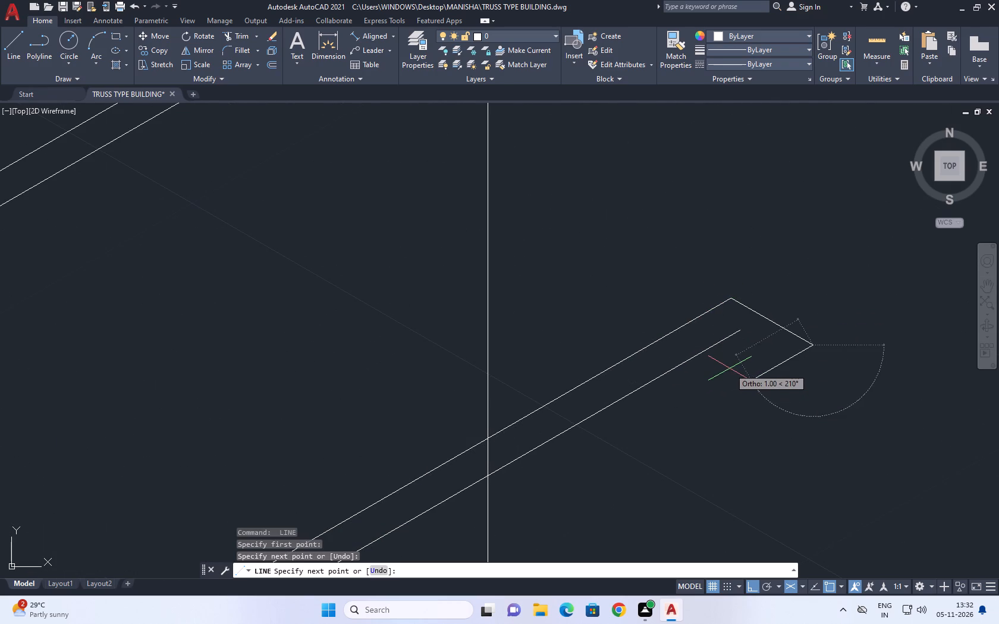
{"action": "key", "text": "F5"}
{"action": "left_click", "coordinate": [727, 404]}
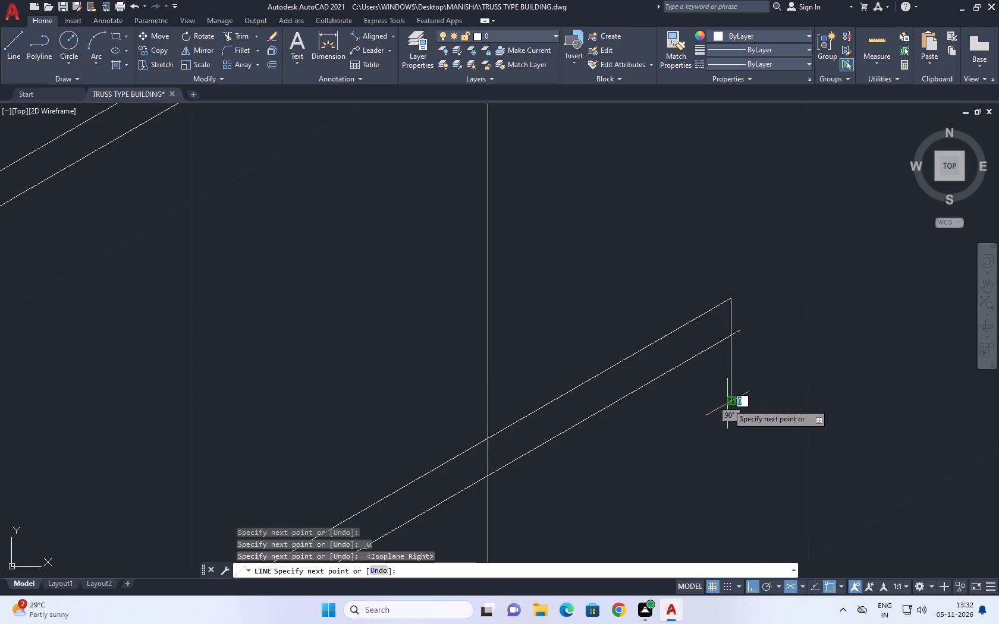
{"action": "key", "text": "space"}
Trim the overhanging ends of the lower long edge and the vertical at the slab's far corner.
{"action": "type", "text": "TR"}
{"action": "key", "text": "space"}
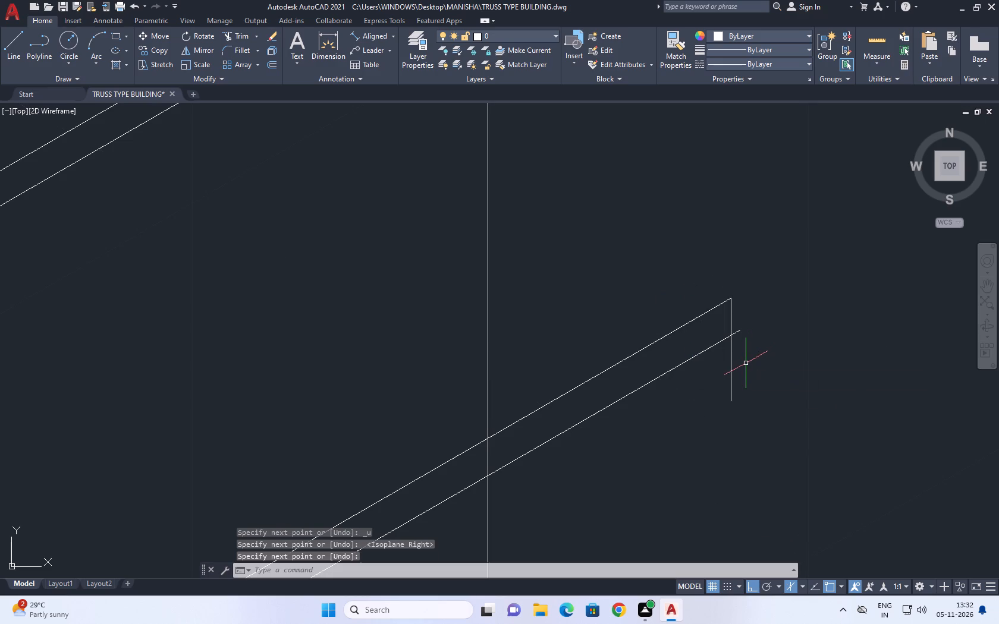
{"action": "scroll", "coordinate": [744, 352], "scroll_direction": "up", "scroll_amount": 2}
{"action": "left_click", "coordinate": [727, 300]}
{"action": "left_click", "coordinate": [691, 385]}
{"action": "left_click", "coordinate": [744, 344]}
{"action": "scroll", "coordinate": [747, 342], "scroll_direction": "down", "scroll_amount": 3}
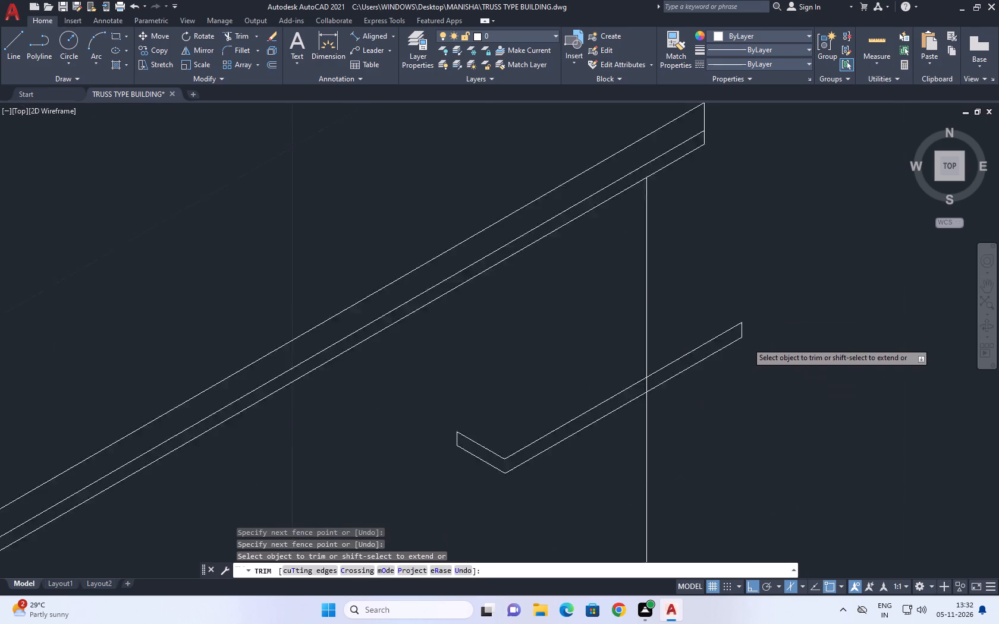
{"action": "scroll", "coordinate": [745, 345], "scroll_direction": "down", "scroll_amount": 6}
{"action": "scroll", "coordinate": [725, 382], "scroll_direction": "up", "scroll_amount": 3}
{"action": "scroll", "coordinate": [691, 295], "scroll_direction": "up", "scroll_amount": 5}
{"action": "scroll", "coordinate": [593, 317], "scroll_direction": "down", "scroll_amount": 3}
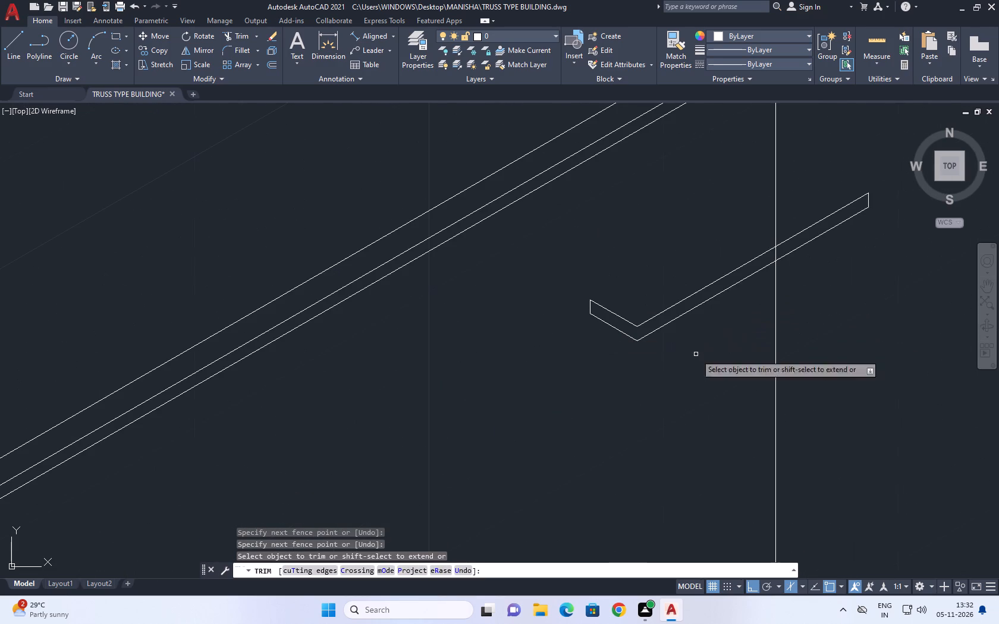
{"action": "key", "text": "space"}
Draw the slab's back top edge from the end of the 2-unit edge, parallel to the long edges and past the wall vertical.
{"action": "middle_click_drag", "start_coordinate": [755, 322], "coordinate": [685, 414]}
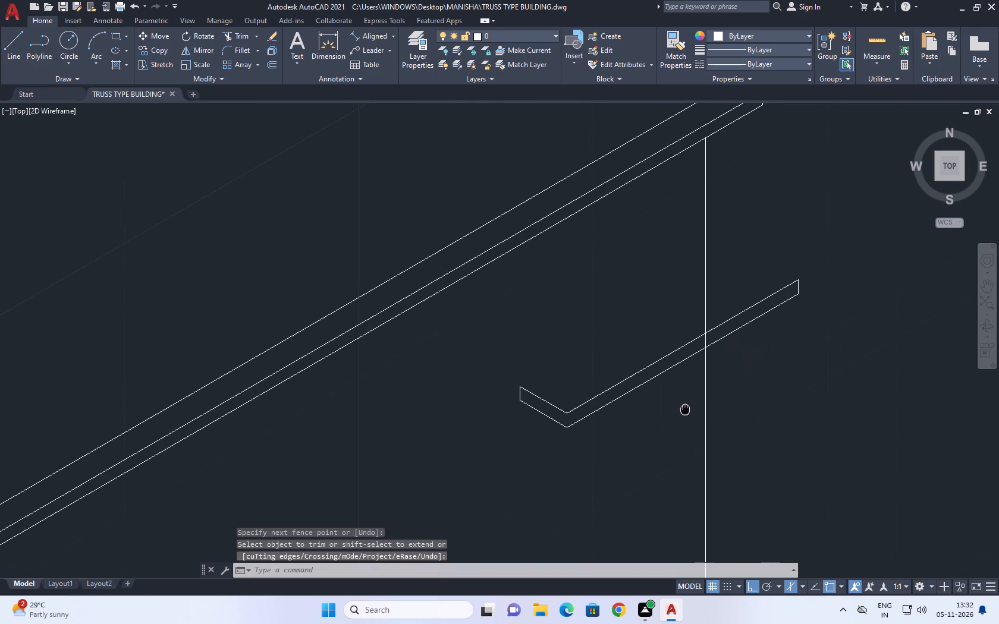
{"action": "middle_click_drag", "start_coordinate": [685, 414], "coordinate": [677, 419]}
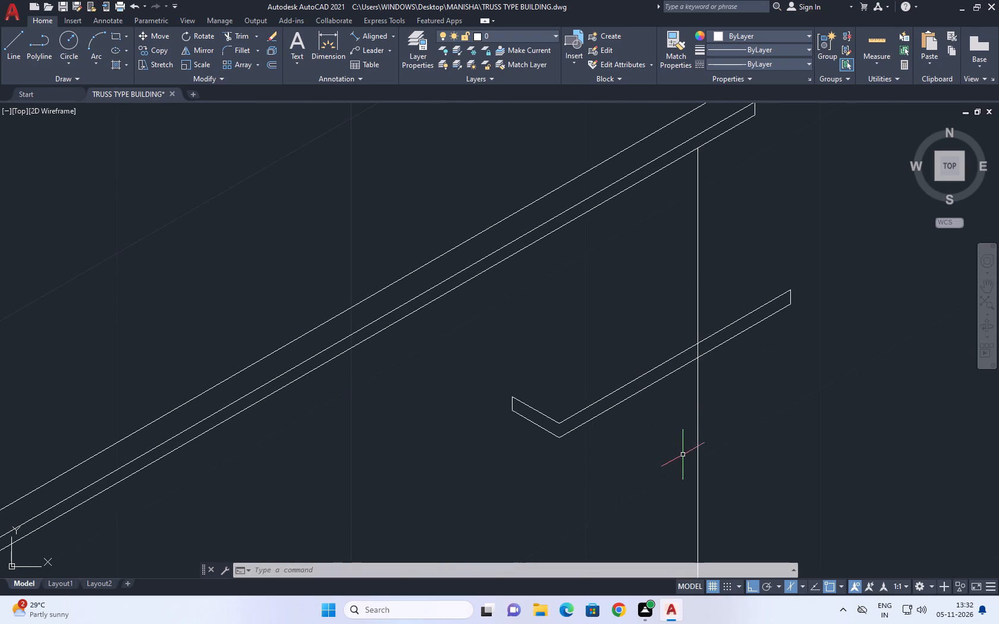
{"action": "middle_click_drag", "start_coordinate": [776, 449], "coordinate": [762, 454]}
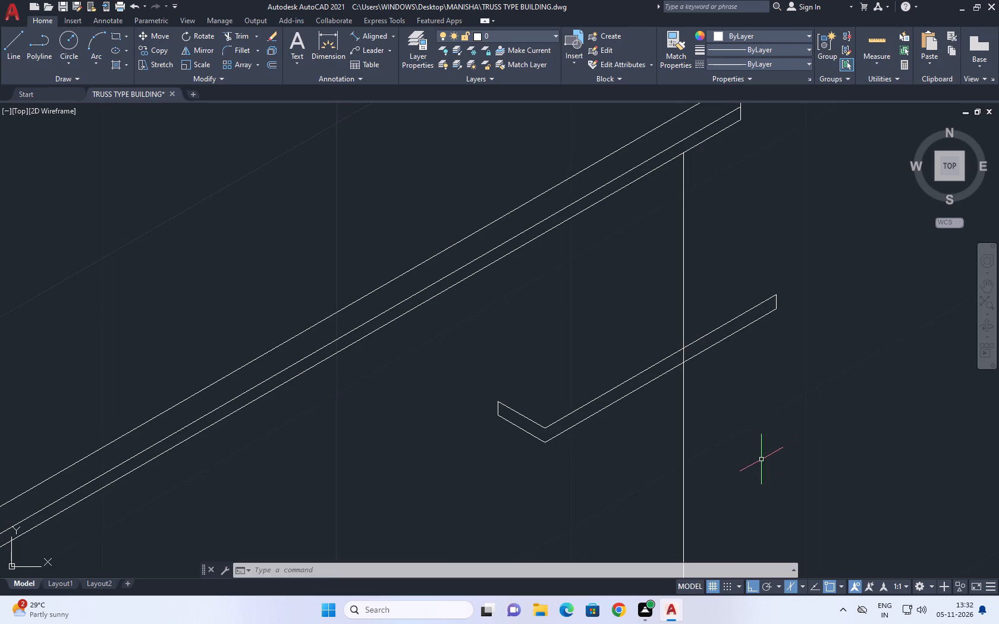
{"action": "key", "text": "l"}
{"action": "key", "text": "space"}
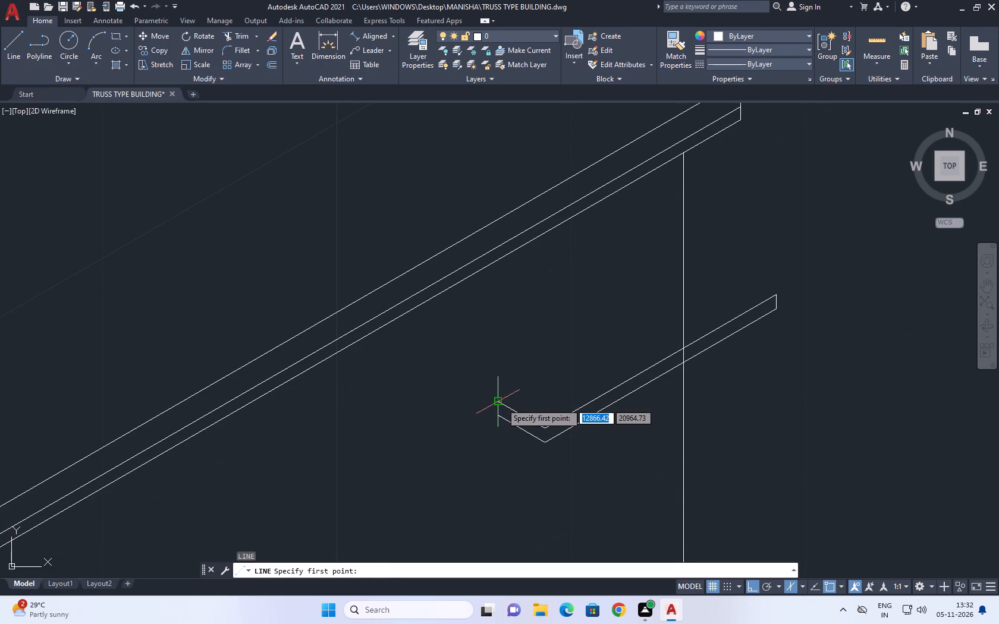
{"action": "left_click", "coordinate": [497, 402]}
{"action": "left_click", "coordinate": [755, 261]}
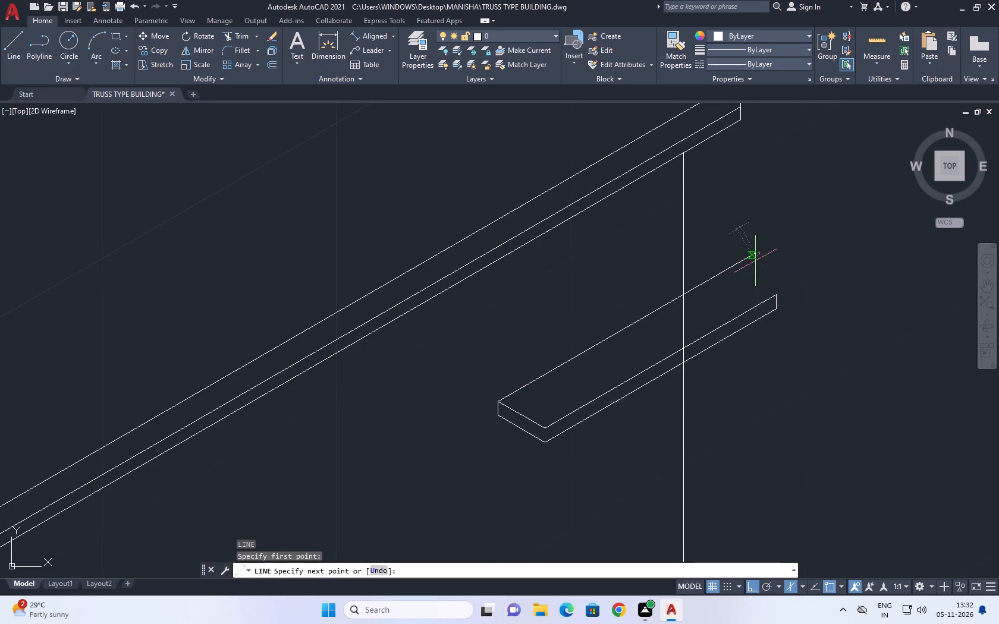
{"action": "key", "text": "space"}
Draw the slab's far end edge from its far front top corner on the left isoplane, crossing the back top edge.
{"action": "key", "text": "space"}
{"action": "left_click", "coordinate": [777, 294]}
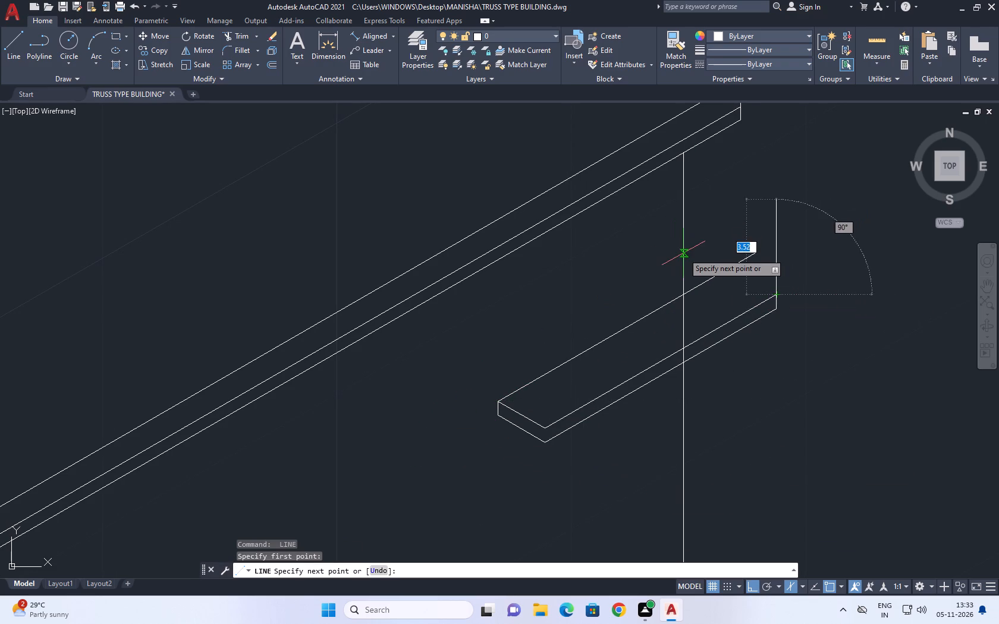
{"action": "key", "text": "F5"}
{"action": "left_click", "coordinate": [725, 248]}
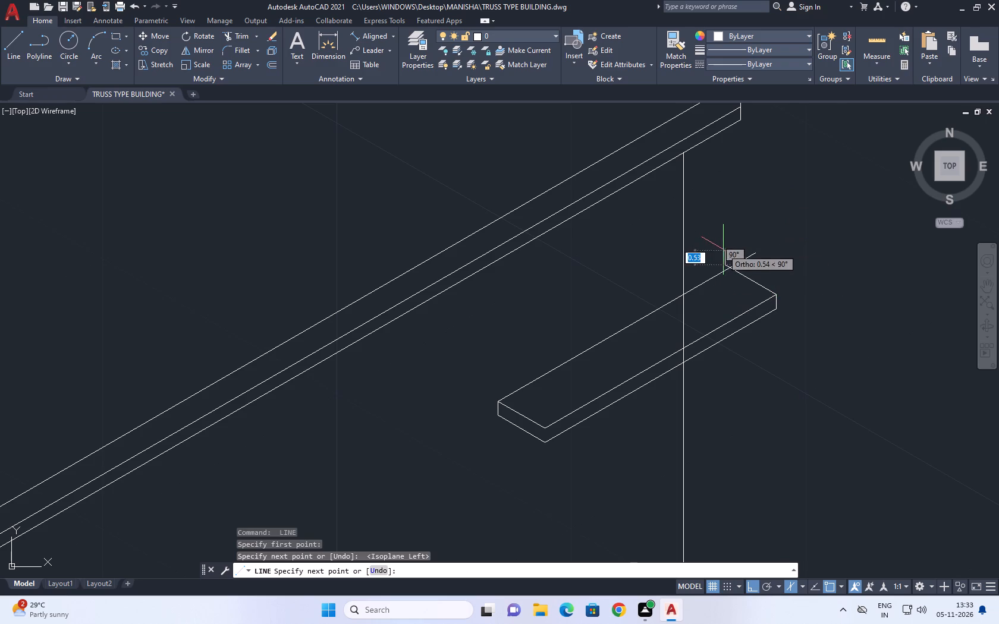
{"action": "key", "text": "space"}
Trim the line ends overshooting the slab's far back corner.
{"action": "middle_click_drag", "start_coordinate": [746, 264], "coordinate": [750, 279]}
{"action": "middle_click_drag", "start_coordinate": [809, 298], "coordinate": [794, 285]}
{"action": "key", "text": "t"}
{"action": "key", "text": "r"}
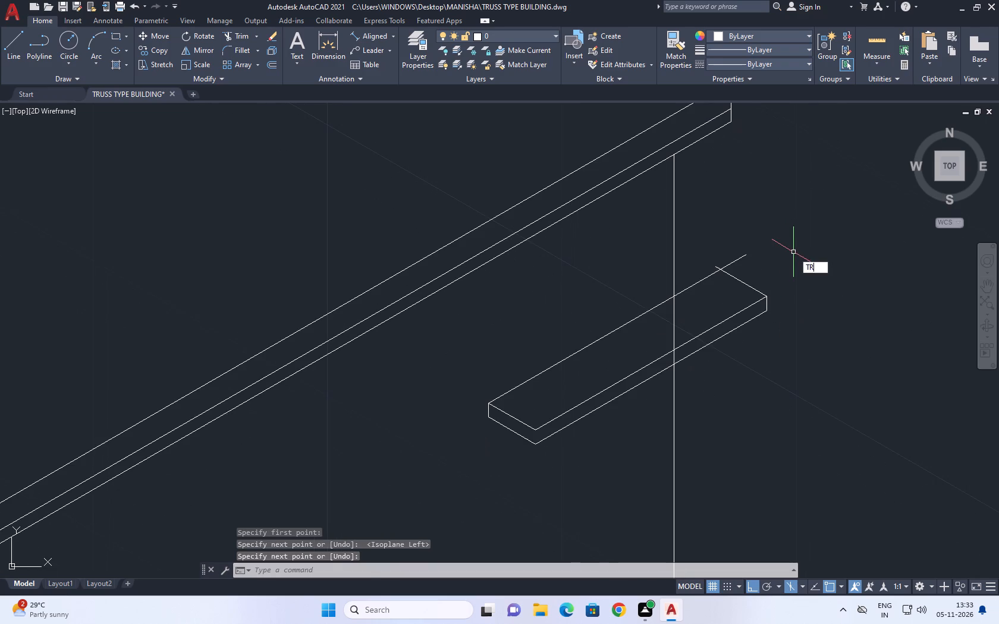
{"action": "key", "text": "space"}
{"action": "scroll", "coordinate": [747, 269], "scroll_direction": "up", "scroll_amount": 3}
{"action": "left_click", "coordinate": [712, 276]}
{"action": "left_click", "coordinate": [612, 266]}
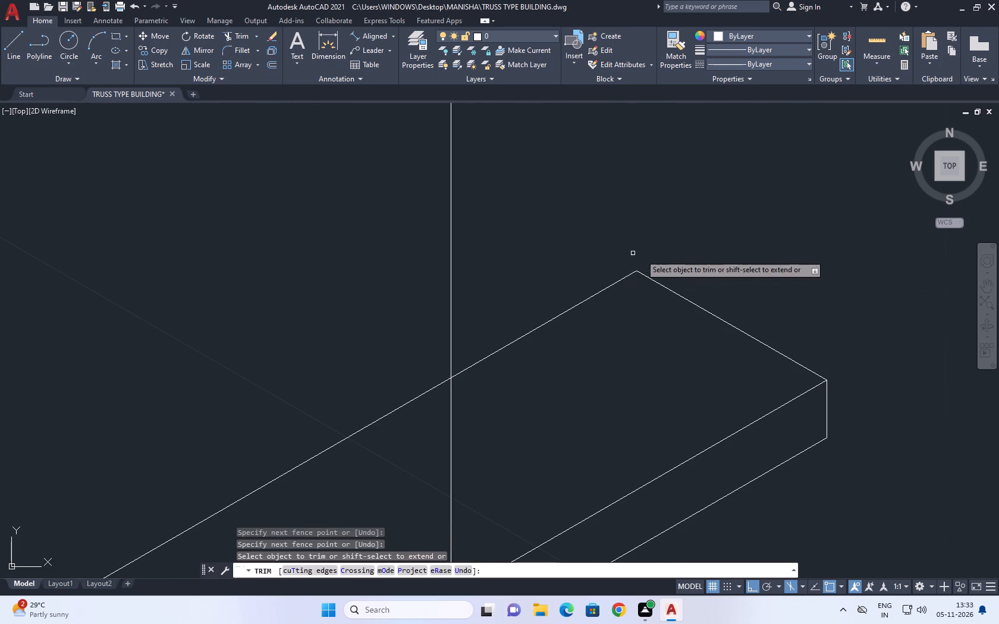
Trim the part of the wall vertical that crosses the slab's top face.
{"action": "scroll", "coordinate": [686, 260], "scroll_direction": "down", "scroll_amount": 4}
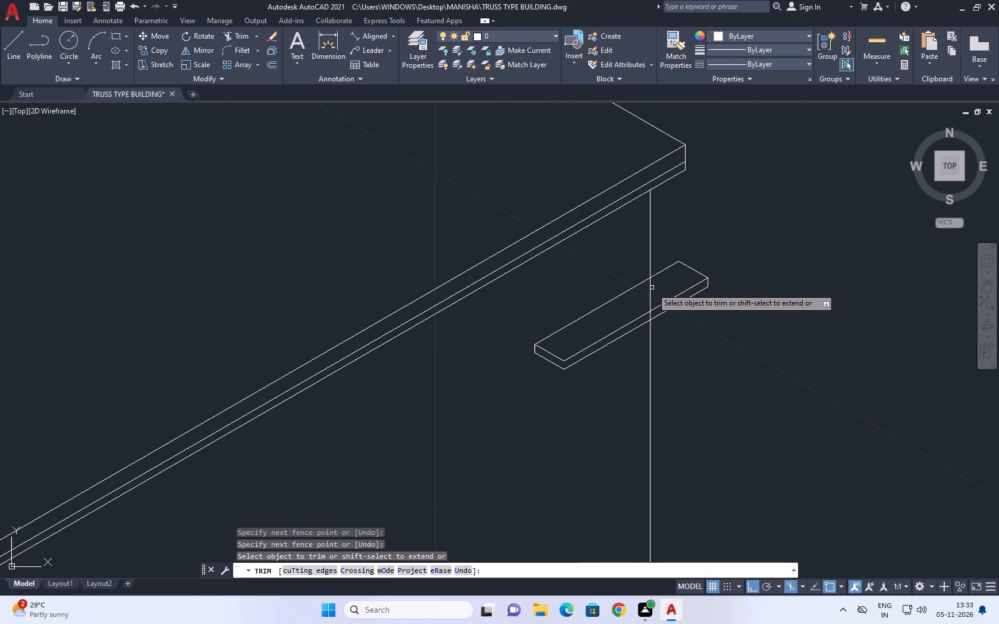
{"action": "left_click", "coordinate": [650, 290]}
{"action": "scroll", "coordinate": [712, 235], "scroll_direction": "down", "scroll_amount": 4}
{"action": "key", "text": "space"}
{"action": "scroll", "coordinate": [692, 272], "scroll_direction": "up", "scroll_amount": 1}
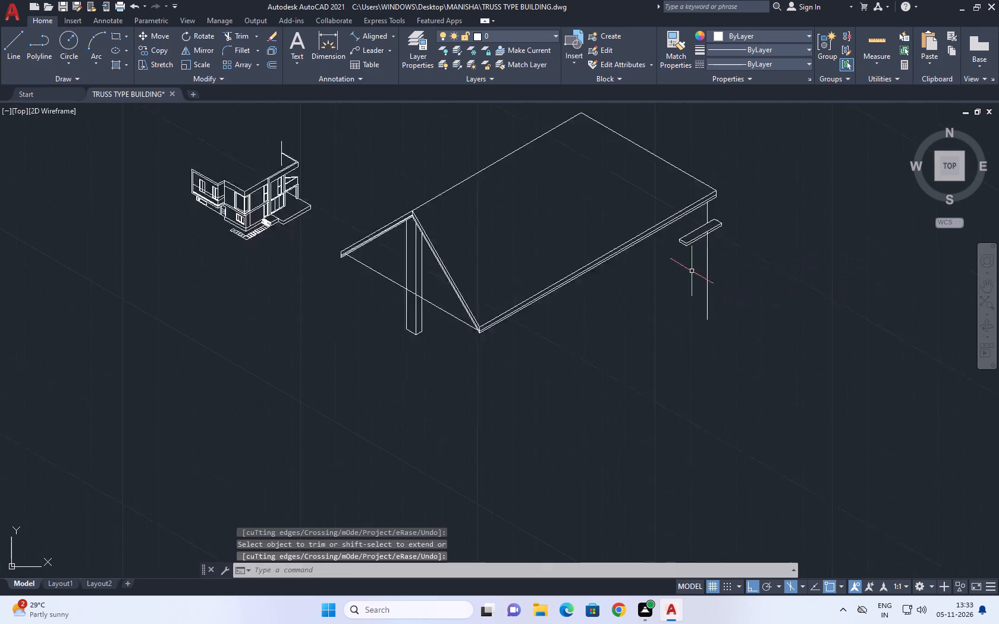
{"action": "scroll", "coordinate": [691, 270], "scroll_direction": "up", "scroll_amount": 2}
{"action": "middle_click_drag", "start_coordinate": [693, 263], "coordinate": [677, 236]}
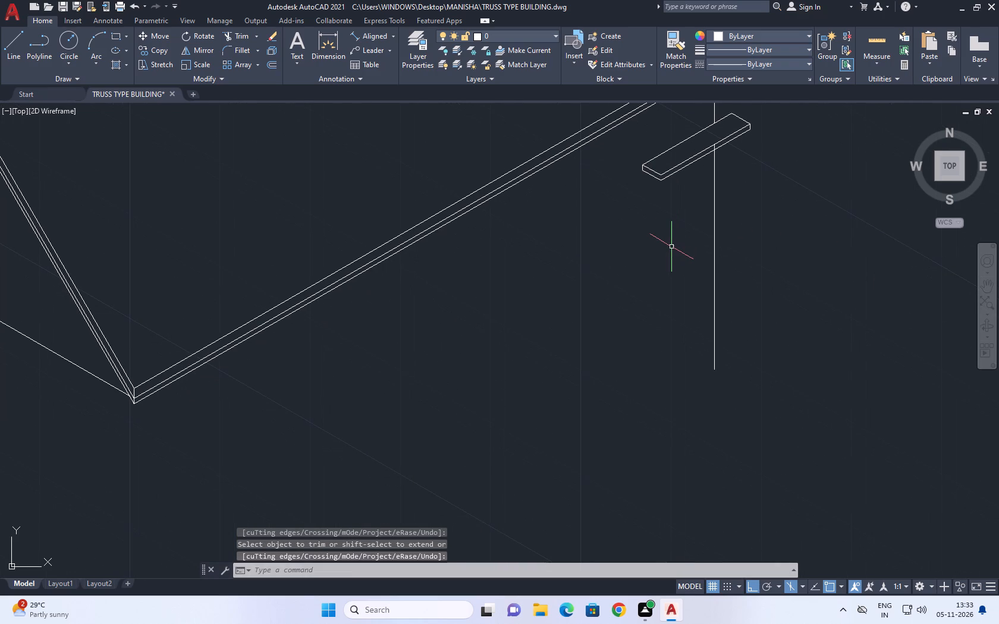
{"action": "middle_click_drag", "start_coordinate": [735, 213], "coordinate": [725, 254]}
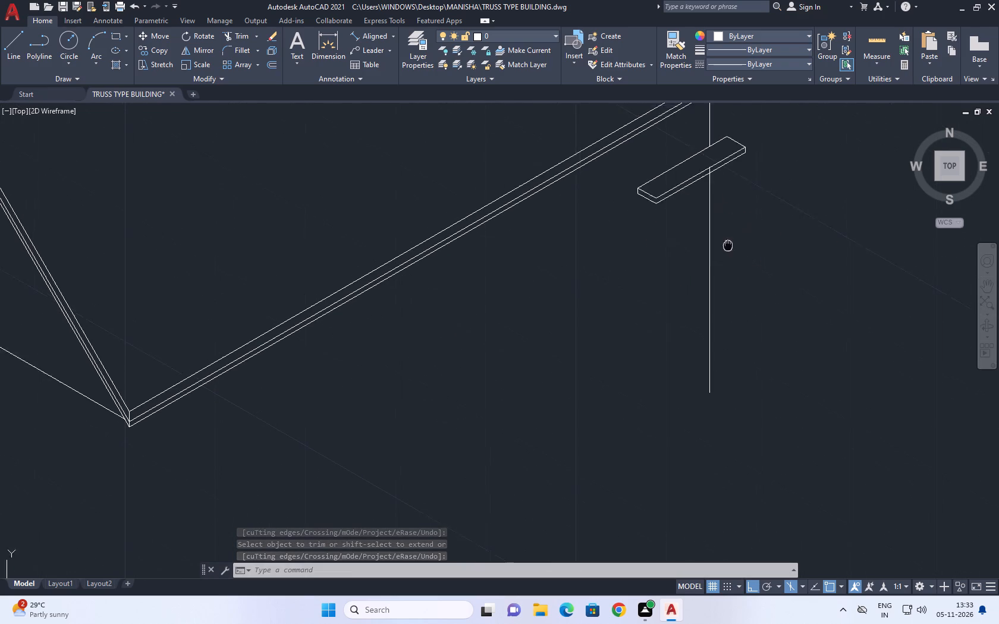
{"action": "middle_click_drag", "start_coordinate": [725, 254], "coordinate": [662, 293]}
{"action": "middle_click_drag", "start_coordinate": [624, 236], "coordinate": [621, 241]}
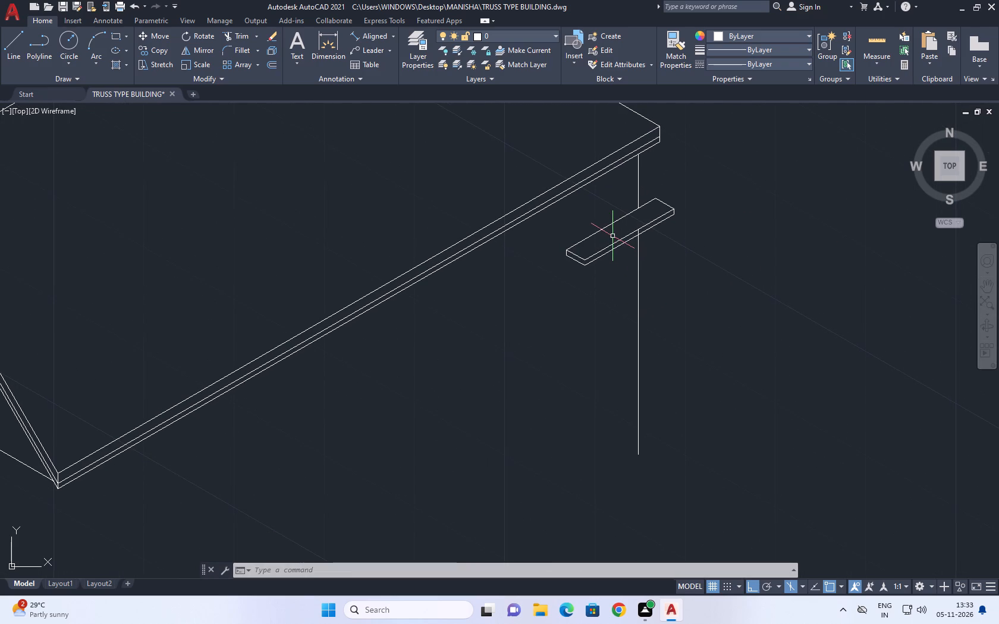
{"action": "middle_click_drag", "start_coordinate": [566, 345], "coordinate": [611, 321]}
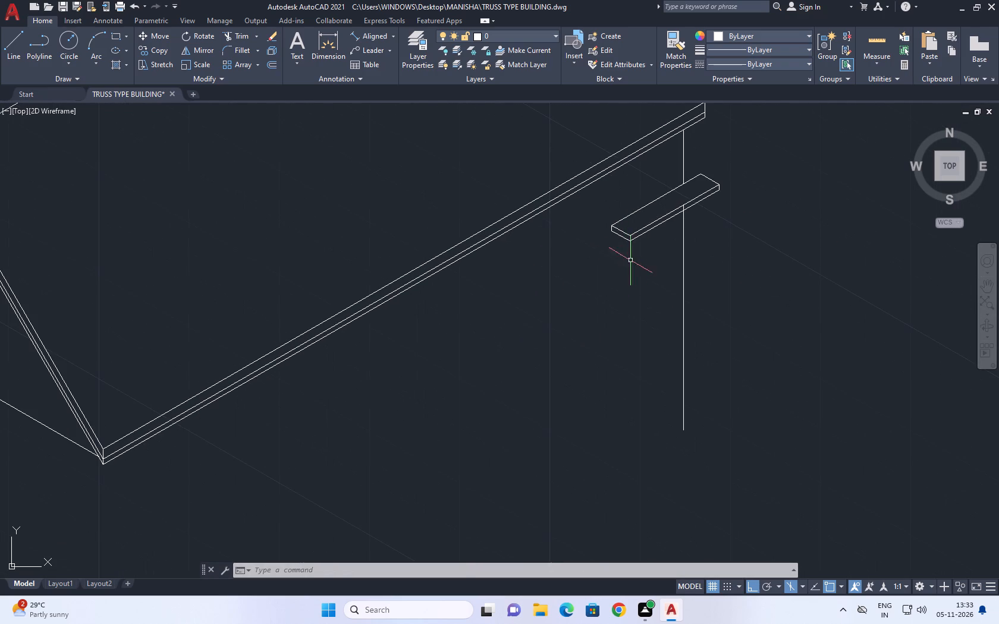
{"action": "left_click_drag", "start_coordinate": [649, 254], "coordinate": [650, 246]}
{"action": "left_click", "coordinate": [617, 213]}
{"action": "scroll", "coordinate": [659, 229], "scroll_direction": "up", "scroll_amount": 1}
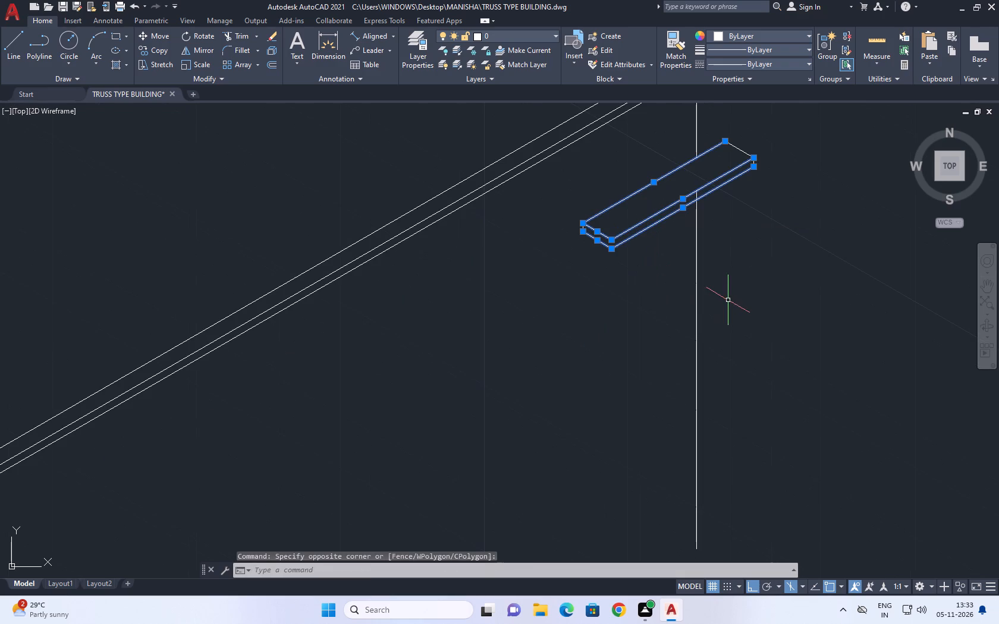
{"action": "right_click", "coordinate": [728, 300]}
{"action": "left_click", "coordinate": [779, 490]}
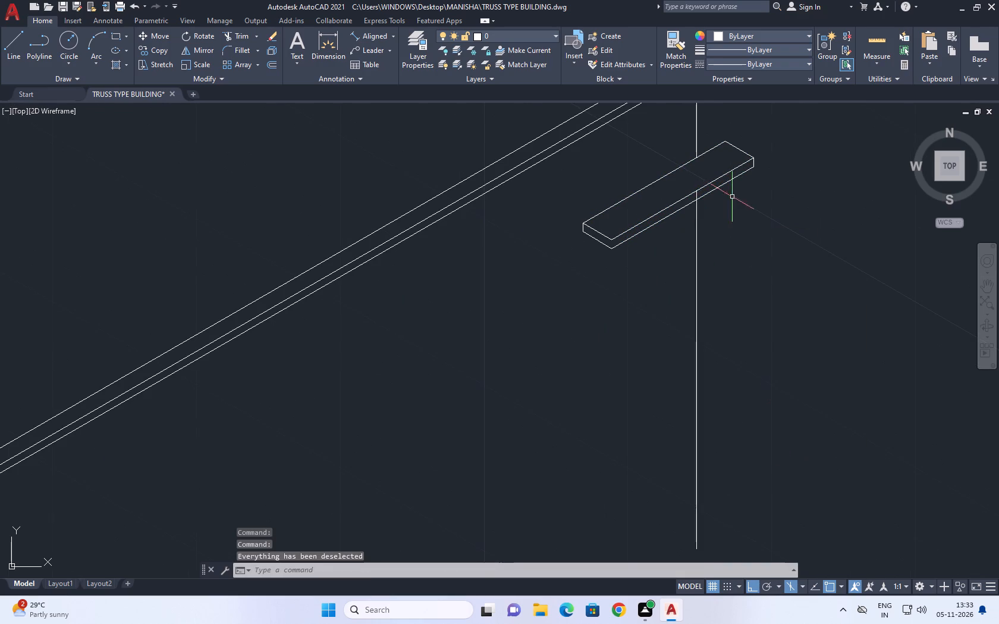
Stretch the top end of the lower wall vertical down to the slab's bottom front edge.
{"action": "scroll", "coordinate": [674, 193], "scroll_direction": "up", "scroll_amount": 1}
{"action": "scroll", "coordinate": [722, 198], "scroll_direction": "up", "scroll_amount": 3}
{"action": "left_click", "coordinate": [706, 188]}
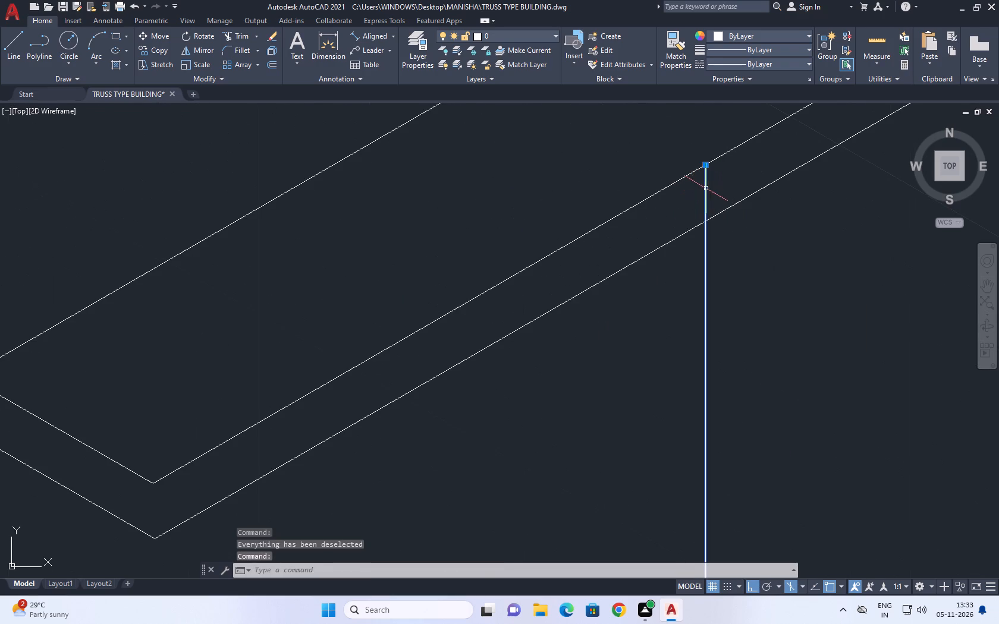
{"action": "left_click", "coordinate": [706, 165]}
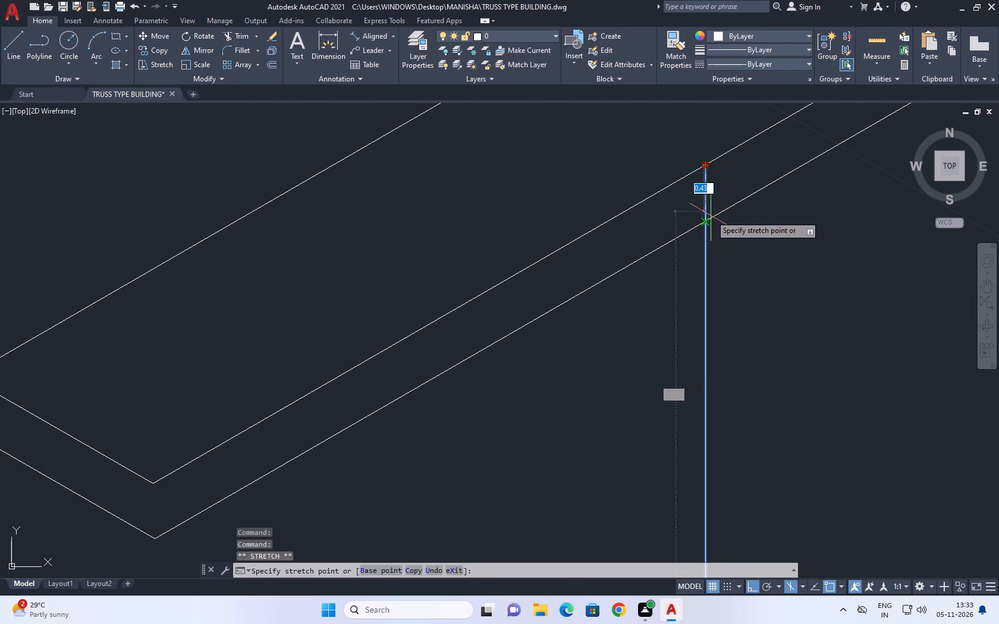
{"action": "left_click", "coordinate": [706, 220]}
{"action": "scroll", "coordinate": [642, 247], "scroll_direction": "down", "scroll_amount": 4}
{"action": "right_click_drag", "start_coordinate": [728, 193], "coordinate": [726, 187]}
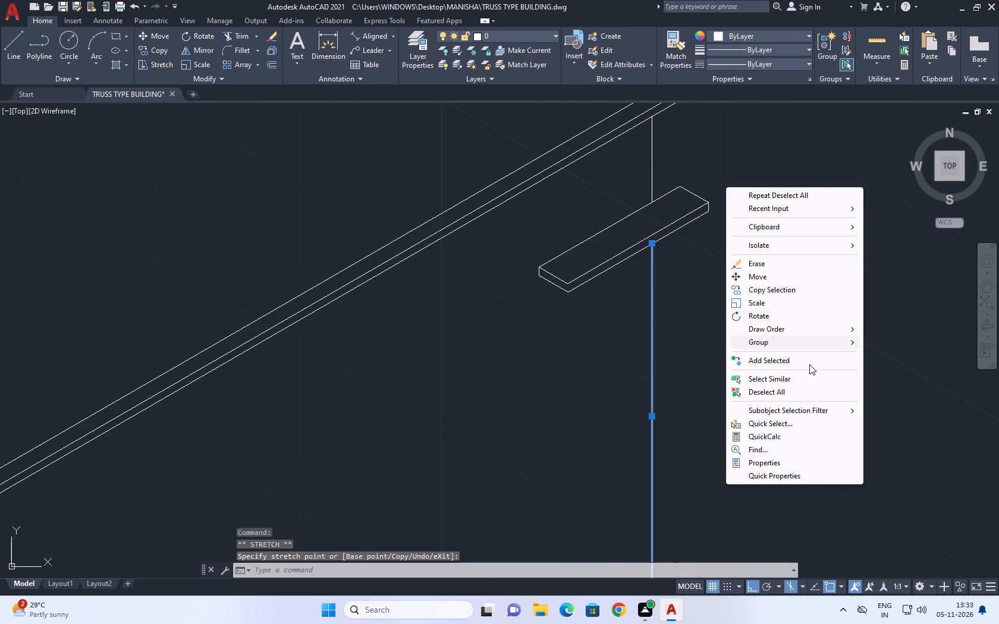
{"action": "left_click", "coordinate": [779, 390]}
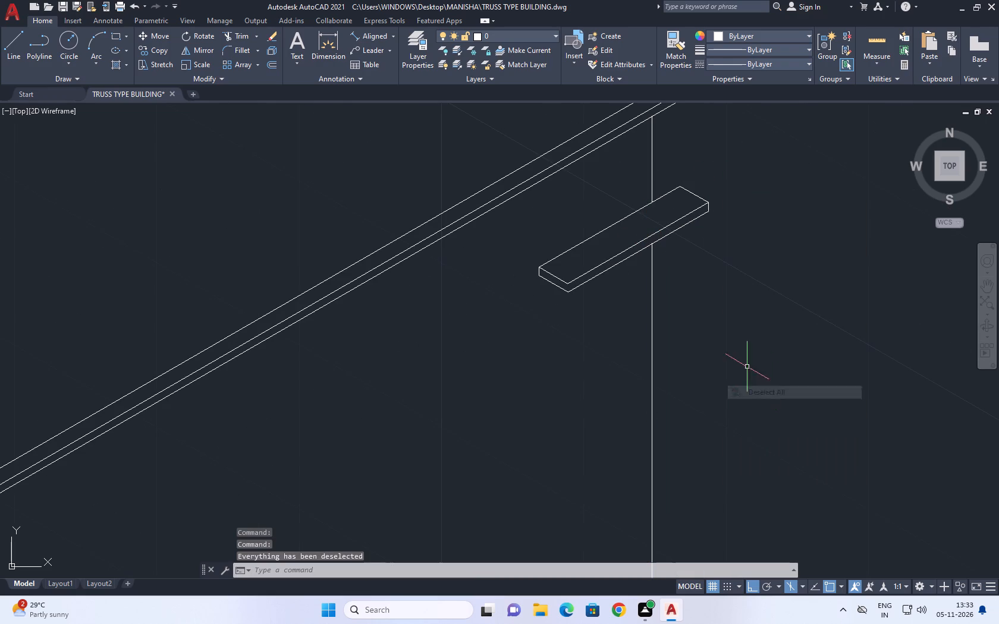
Copy the whole slab on the top isoplane, parallel to the eave, to a free spot nearer the front gable.
{"action": "scroll", "coordinate": [709, 347], "scroll_direction": "down", "scroll_amount": 1}
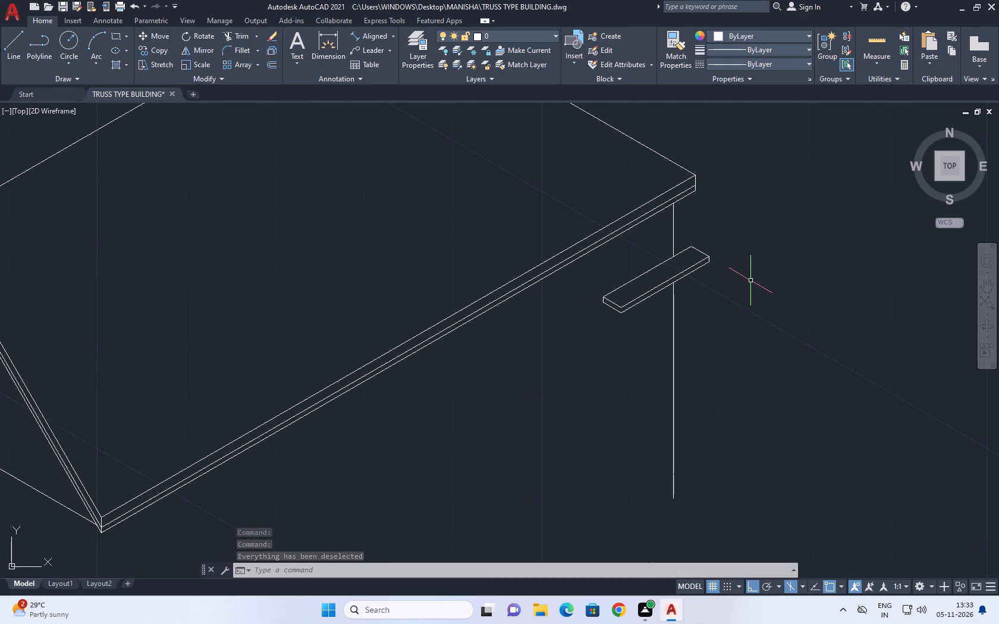
{"action": "scroll", "coordinate": [595, 273], "scroll_direction": "up", "scroll_amount": 2}
{"action": "left_click", "coordinate": [591, 263]}
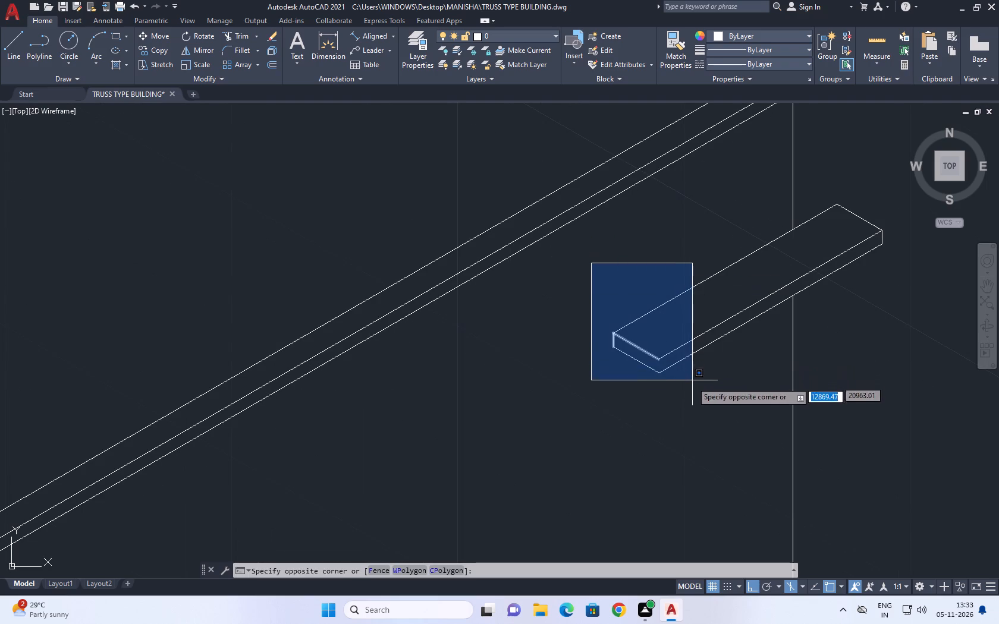
{"action": "left_click", "coordinate": [699, 414]}
{"action": "left_click_drag", "start_coordinate": [684, 371], "coordinate": [681, 365]}
{"action": "left_click", "coordinate": [635, 308]}
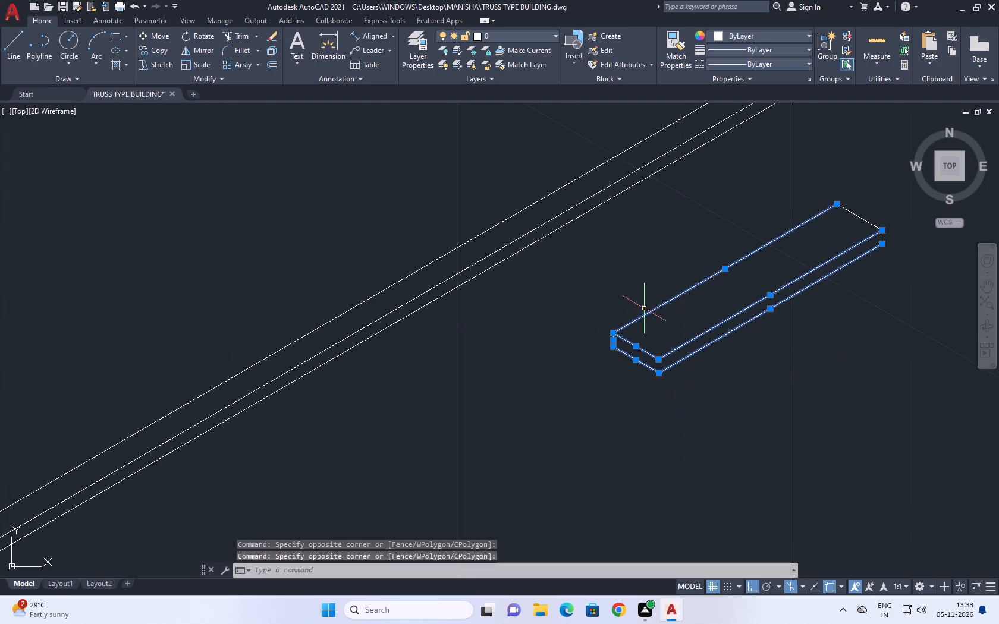
{"action": "scroll", "coordinate": [636, 300], "scroll_direction": "down", "scroll_amount": 1}
{"action": "scroll", "coordinate": [739, 218], "scroll_direction": "up", "scroll_amount": 1}
{"action": "left_click", "coordinate": [739, 212]}
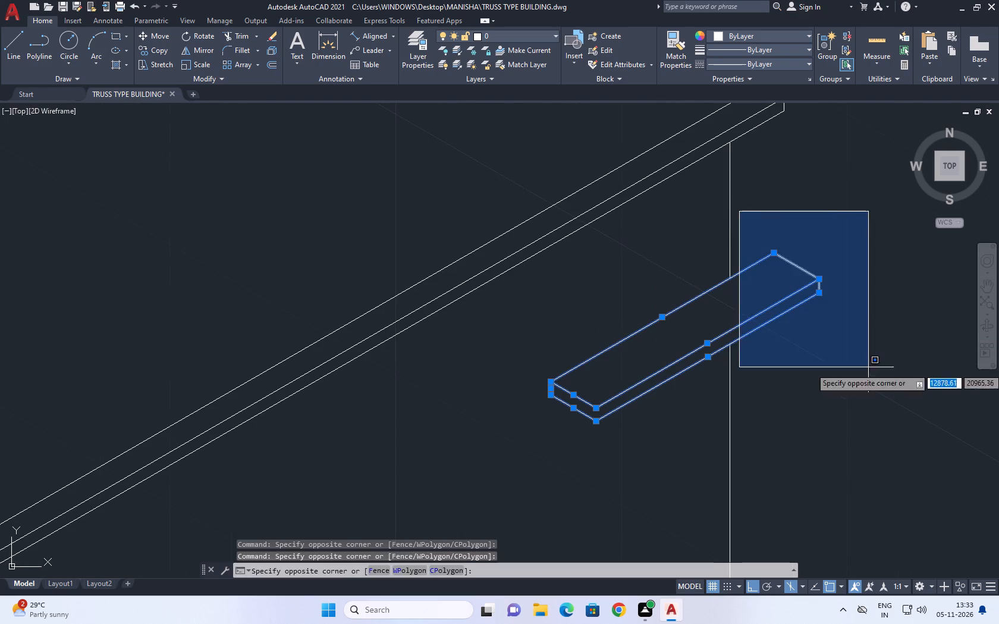
{"action": "left_click", "coordinate": [868, 368]}
{"action": "scroll", "coordinate": [532, 408], "scroll_direction": "up", "scroll_amount": 3}
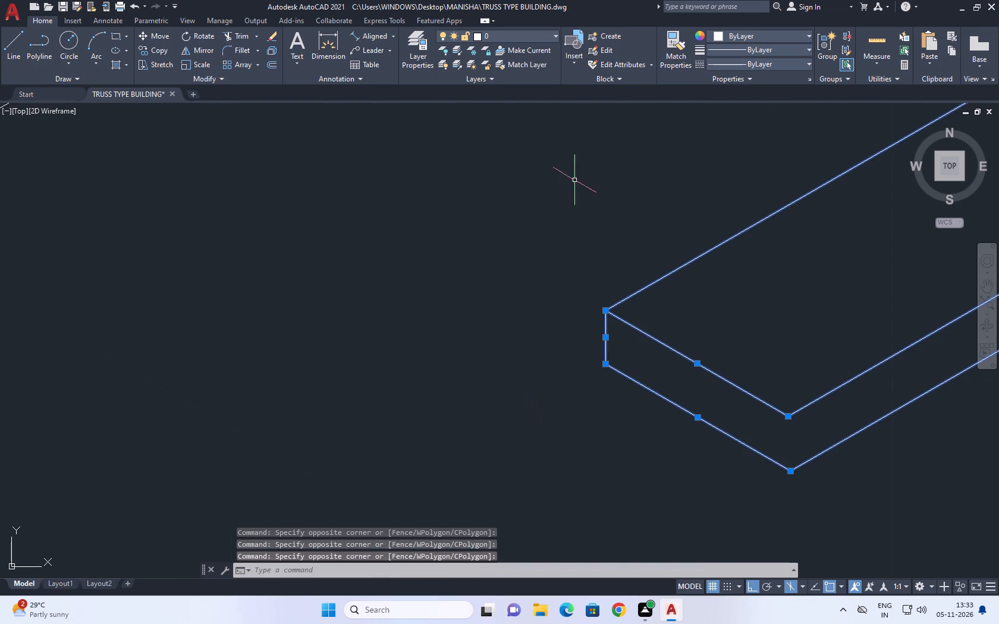
{"action": "scroll", "coordinate": [998, 359], "scroll_direction": "down", "scroll_amount": 1}
{"action": "scroll", "coordinate": [177, 166], "scroll_direction": "down", "scroll_amount": 4}
{"action": "scroll", "coordinate": [190, 116], "scroll_direction": "down", "scroll_amount": 2}
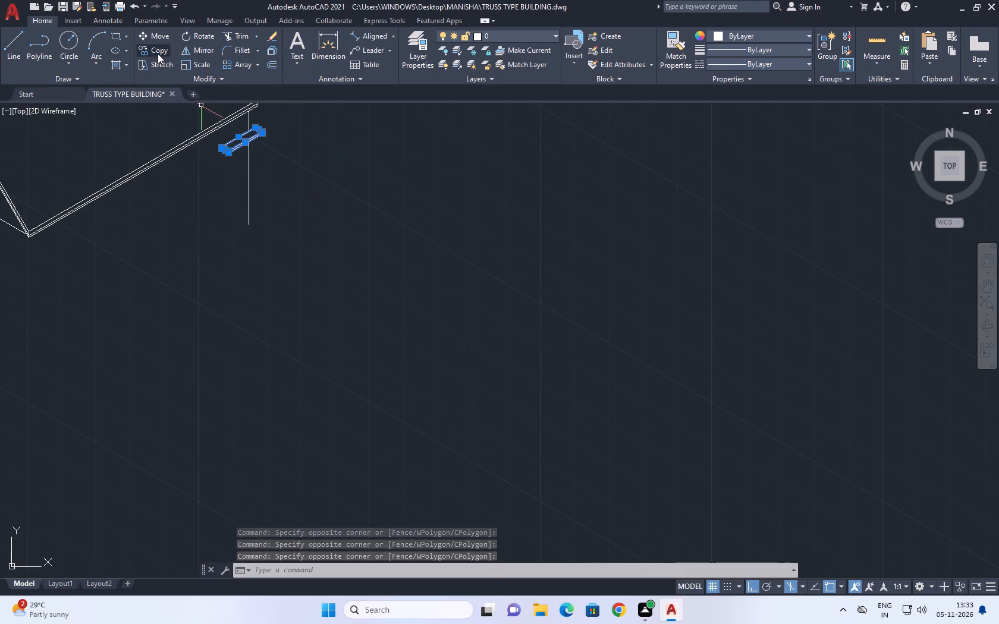
{"action": "left_click", "coordinate": [158, 53]}
{"action": "scroll", "coordinate": [196, 173], "scroll_direction": "up", "scroll_amount": 2}
{"action": "middle_click_drag", "start_coordinate": [217, 172], "coordinate": [343, 173]}
{"action": "left_click", "coordinate": [372, 182]}
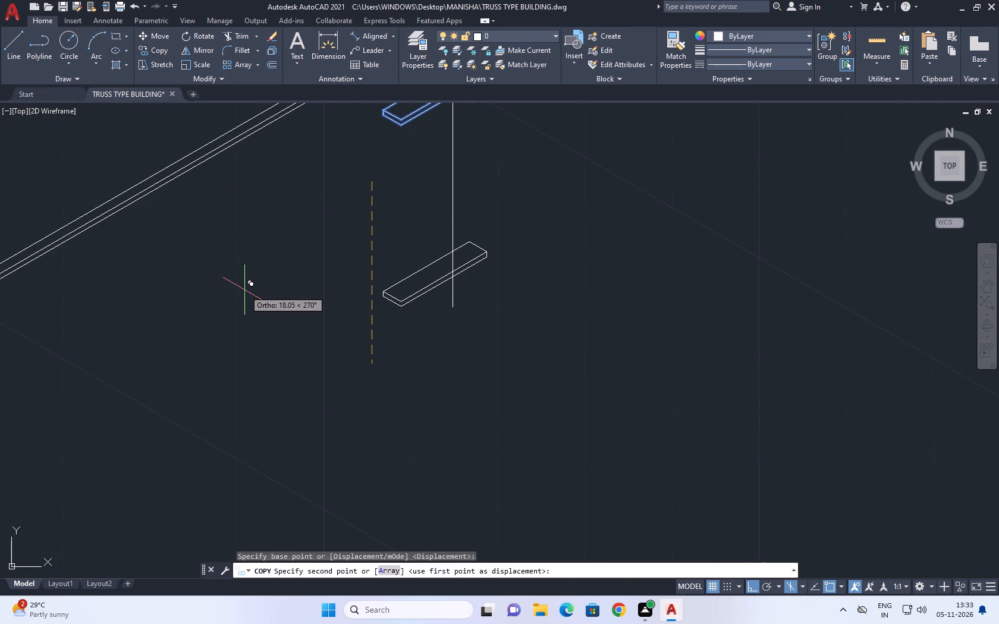
{"action": "key", "text": "F5"}
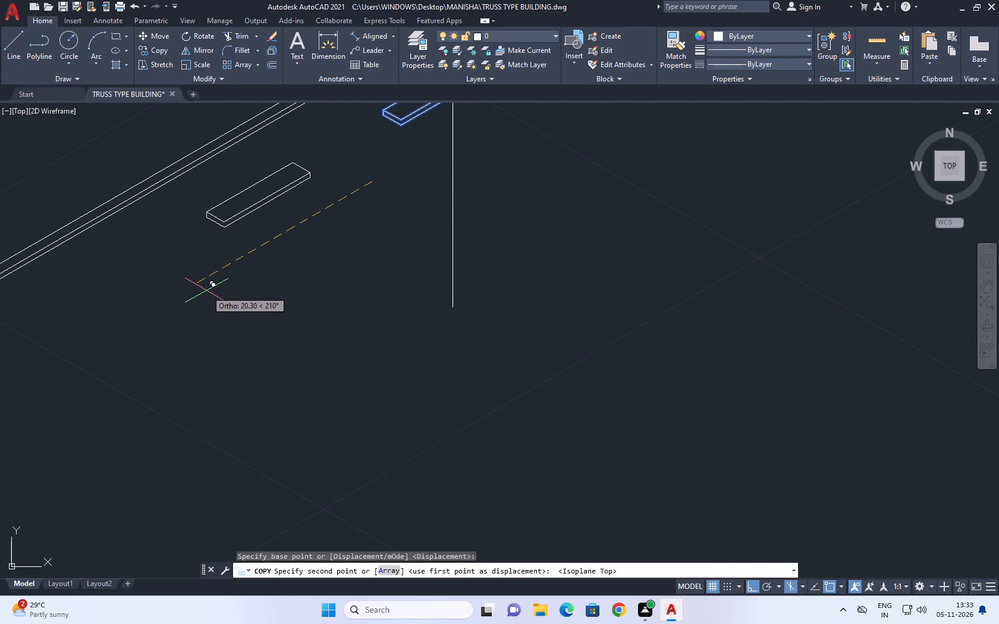
{"action": "left_click", "coordinate": [215, 278]}
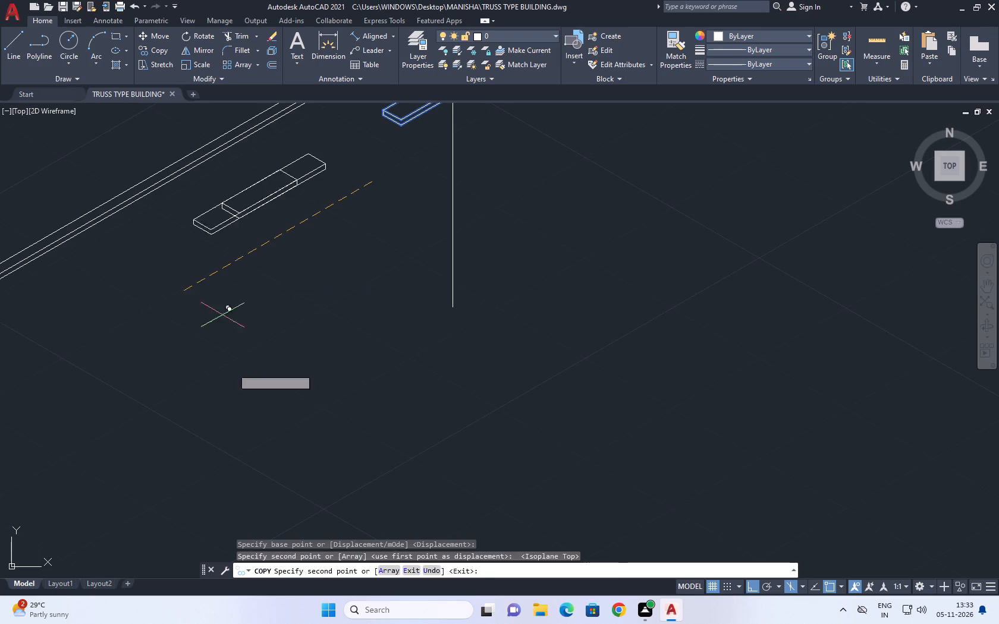
{"action": "scroll", "coordinate": [233, 389], "scroll_direction": "down", "scroll_amount": 2}
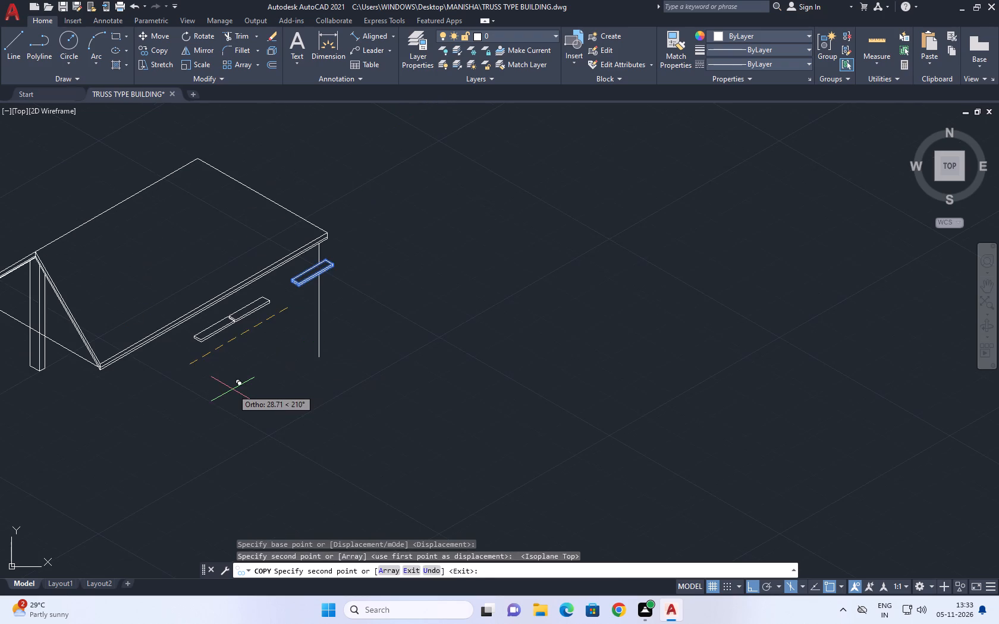
{"action": "right_click", "coordinate": [233, 389]}
{"action": "left_click", "coordinate": [273, 405]}
Draw an 8-unit vertical line down from the copied slab's bottom front edge near its far end, using the right isoplane.
{"action": "middle_click_drag", "start_coordinate": [182, 347], "coordinate": [428, 259]}
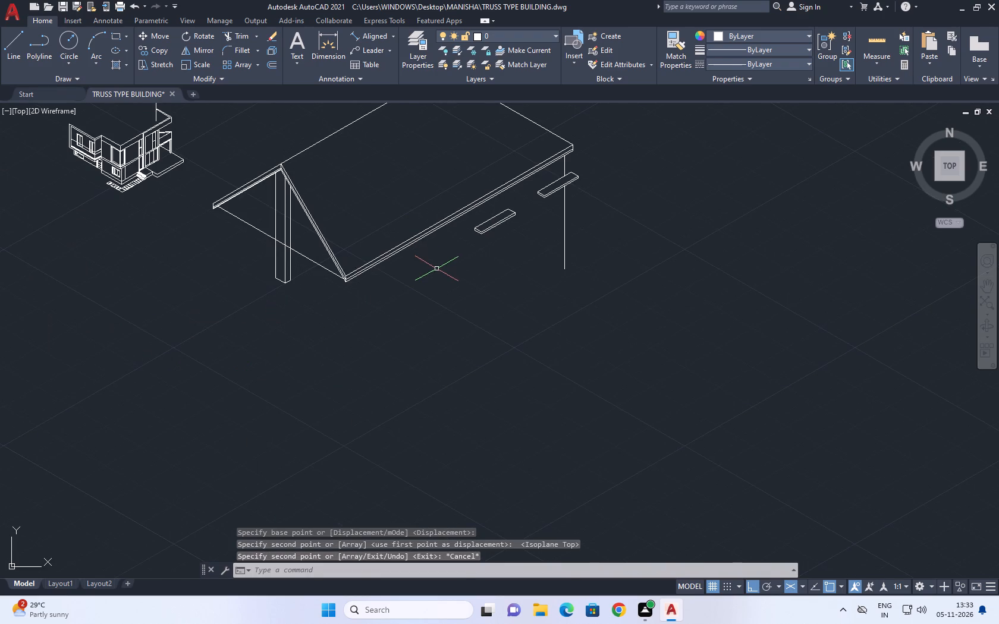
{"action": "scroll", "coordinate": [463, 232], "scroll_direction": "up", "scroll_amount": 1}
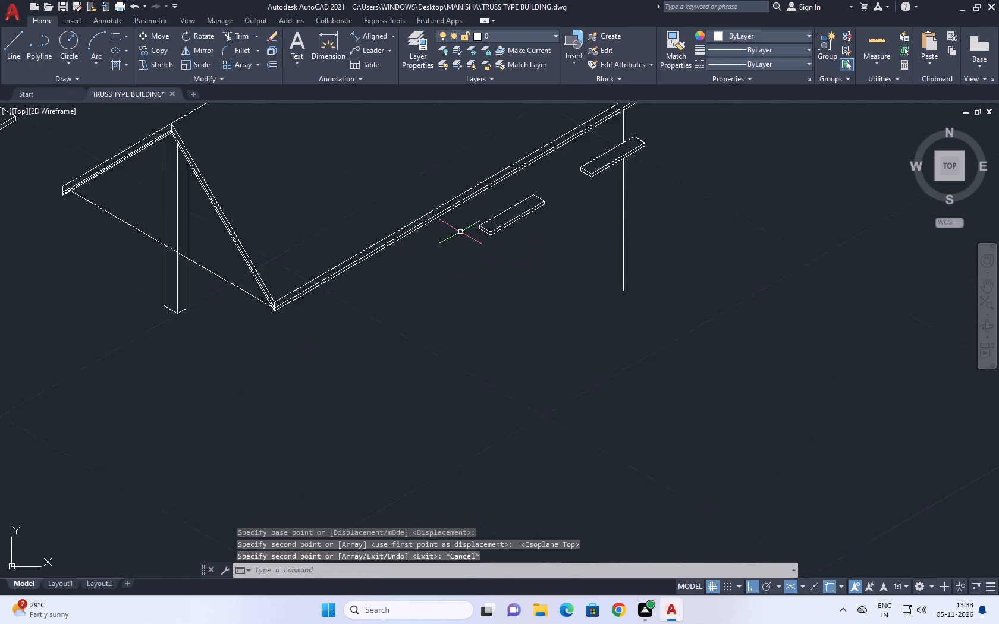
{"action": "scroll", "coordinate": [459, 232], "scroll_direction": "up", "scroll_amount": 1}
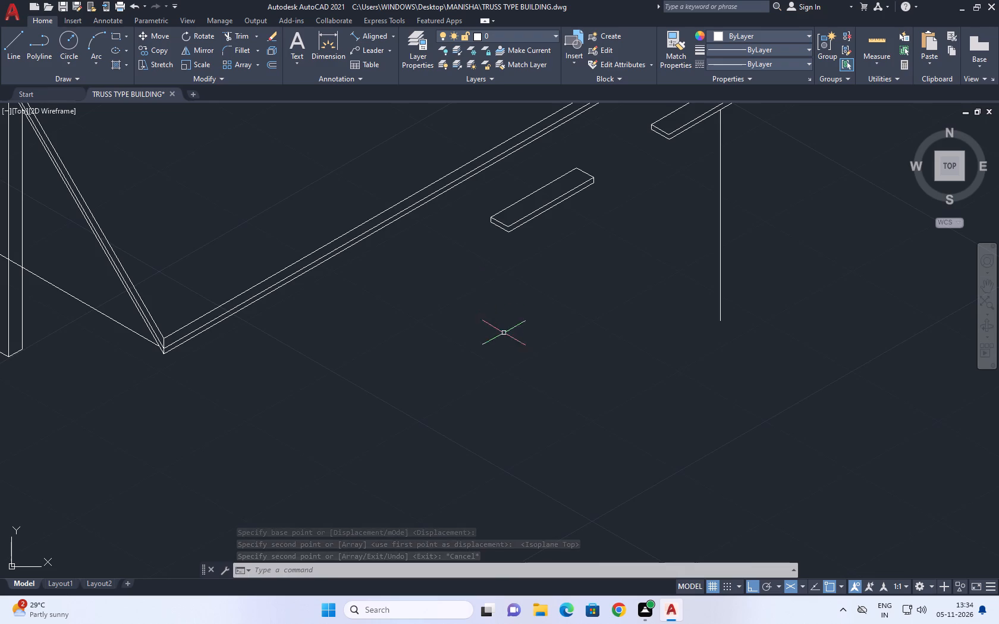
{"action": "scroll", "coordinate": [512, 354], "scroll_direction": "down", "scroll_amount": 1}
{"action": "middle_click_drag", "start_coordinate": [499, 281], "coordinate": [520, 298]}
{"action": "middle_click_drag", "start_coordinate": [521, 295], "coordinate": [543, 327]}
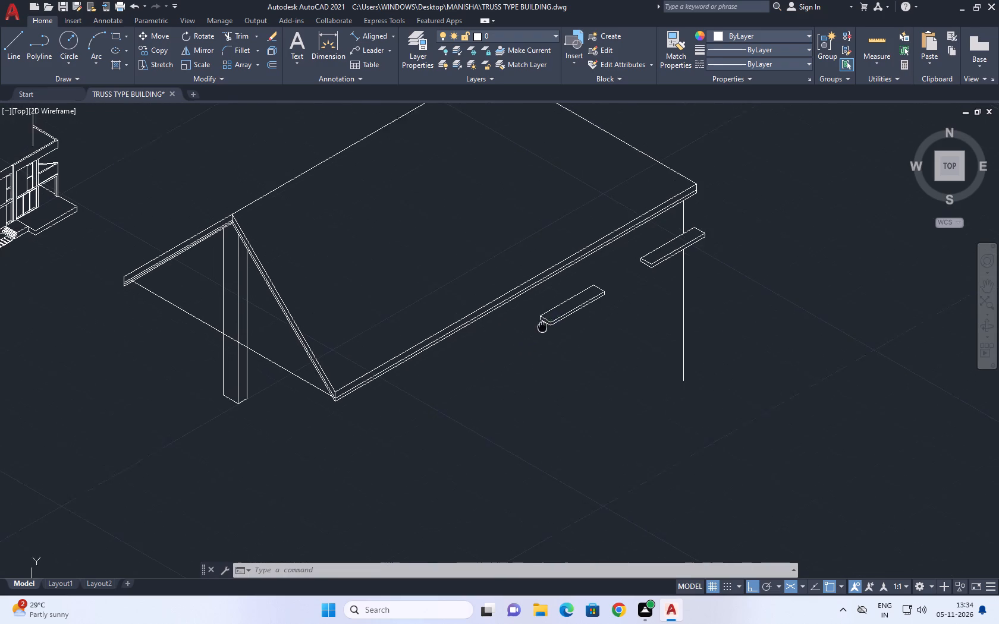
{"action": "middle_click_drag", "start_coordinate": [543, 327], "coordinate": [544, 330]}
{"action": "left_click", "coordinate": [14, 54]}
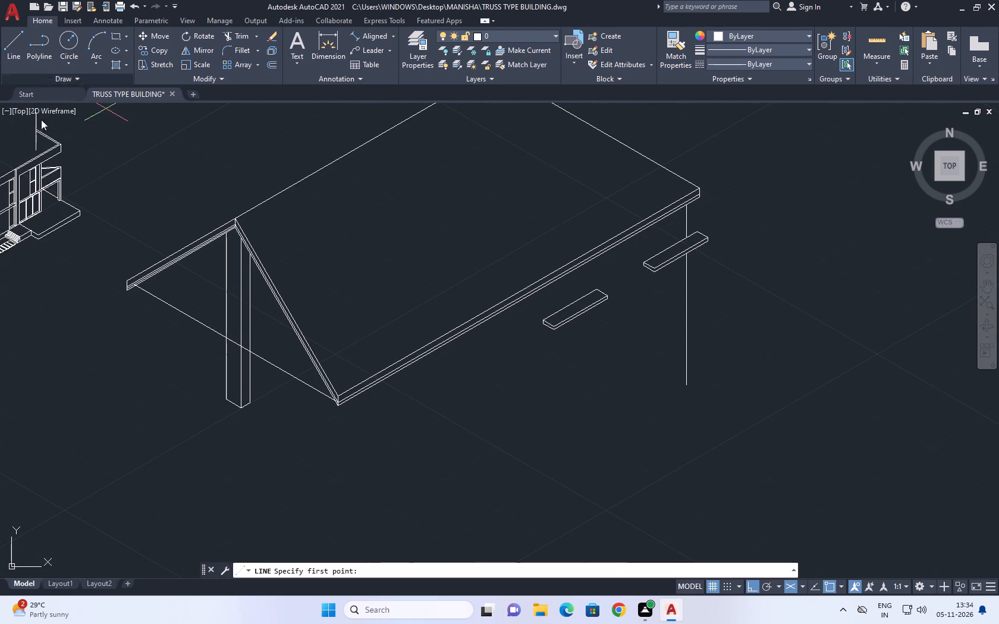
{"action": "scroll", "coordinate": [606, 291], "scroll_direction": "up", "scroll_amount": 5}
{"action": "middle_click_drag", "start_coordinate": [587, 282], "coordinate": [662, 260]}
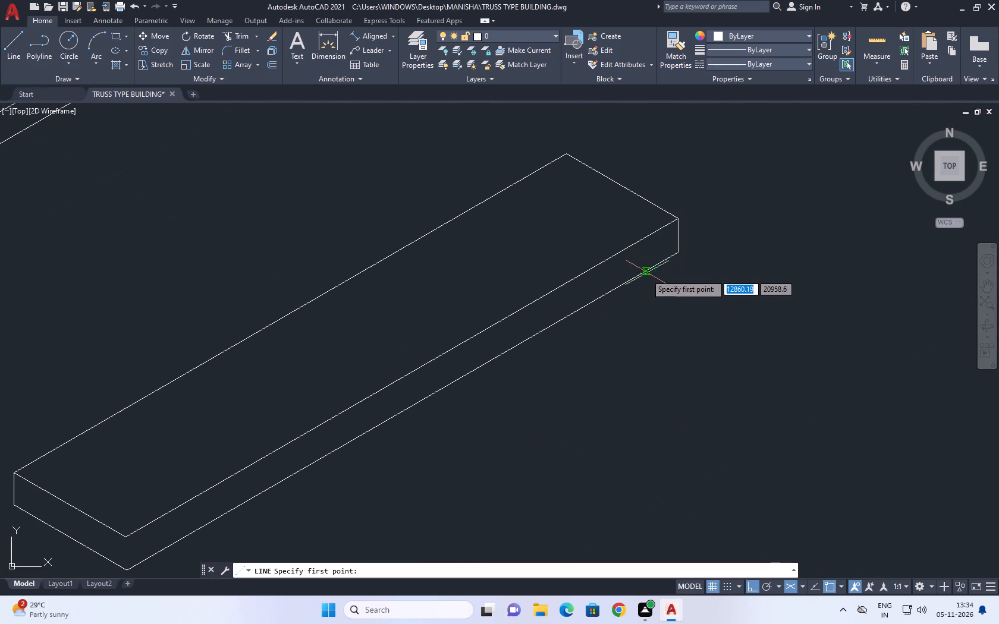
{"action": "left_click", "coordinate": [629, 279]}
{"action": "scroll", "coordinate": [617, 373], "scroll_direction": "down", "scroll_amount": 2}
{"action": "middle_click", "coordinate": [619, 437]}
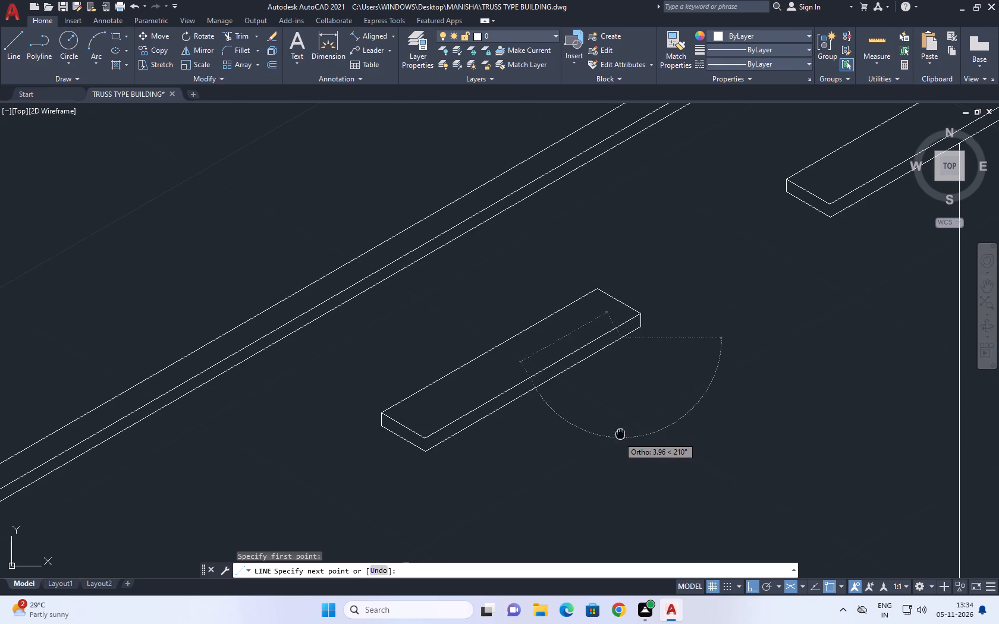
{"action": "key", "text": "F5"}
{"action": "scroll", "coordinate": [641, 403], "scroll_direction": "down", "scroll_amount": 3}
{"action": "middle_click_drag", "start_coordinate": [643, 442], "coordinate": [633, 375]}
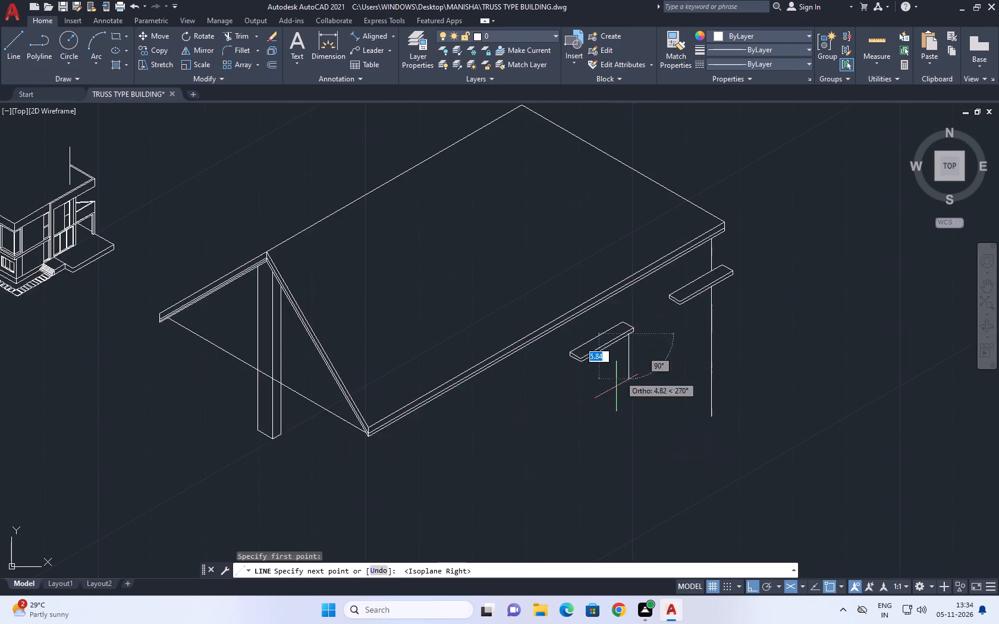
{"action": "scroll", "coordinate": [609, 409], "scroll_direction": "up", "scroll_amount": 3}
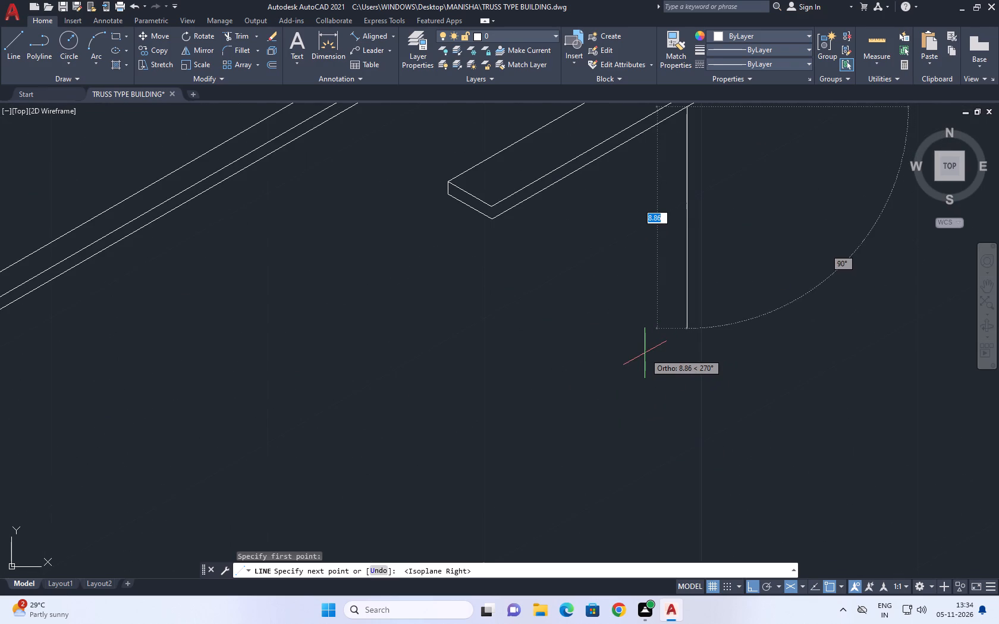
{"action": "key", "text": "8"}
{"action": "key", "text": "Return"}
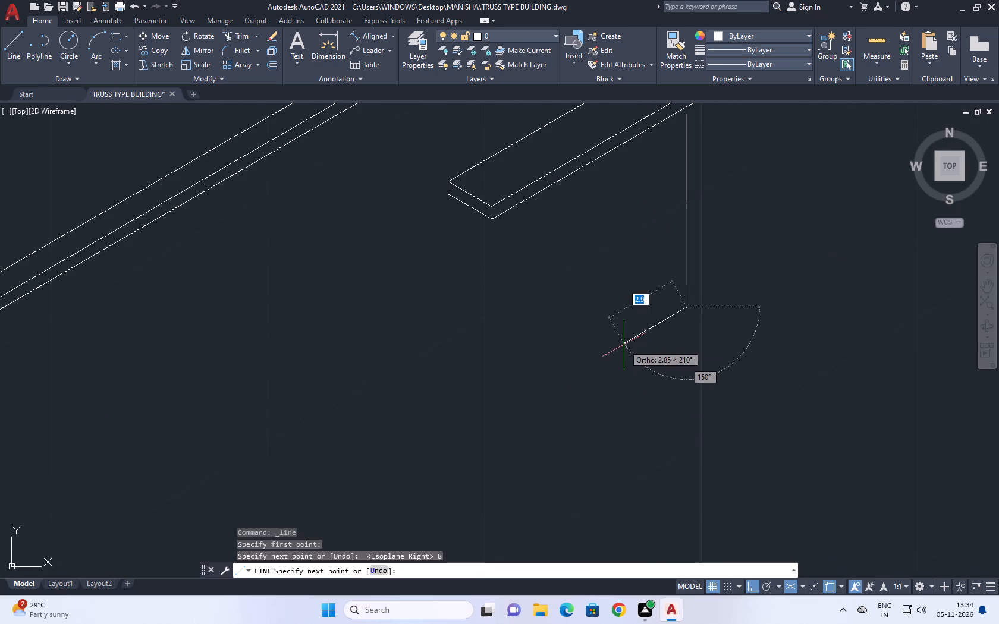
Continue from the vertical's lower end with a line about 9.4 units long, parallel to the slab, toward the front gable.
{"action": "left_click", "coordinate": [483, 387]}
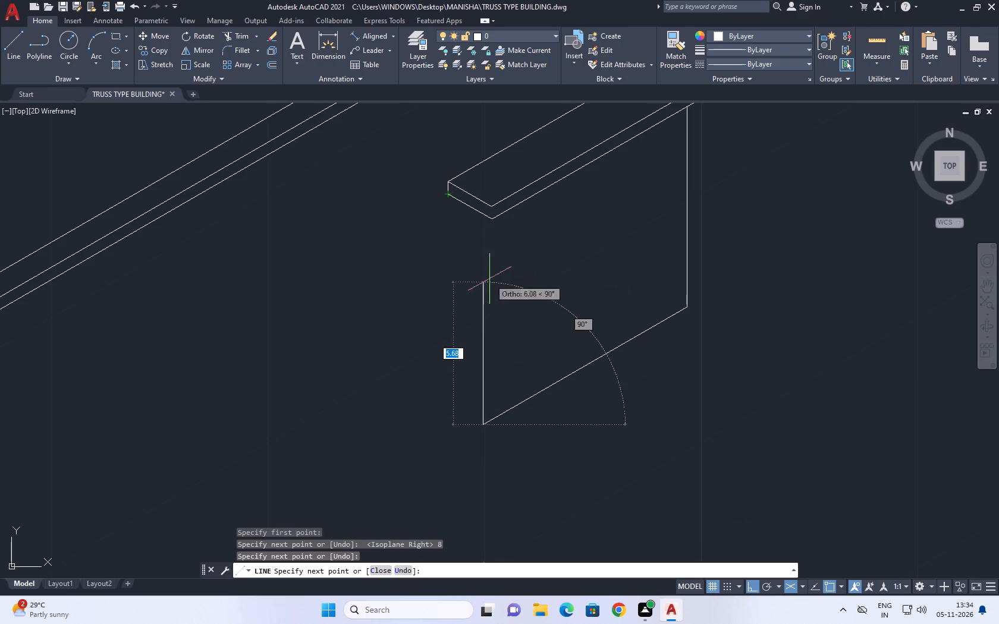
{"action": "scroll", "coordinate": [490, 265], "scroll_direction": "down", "scroll_amount": 2}
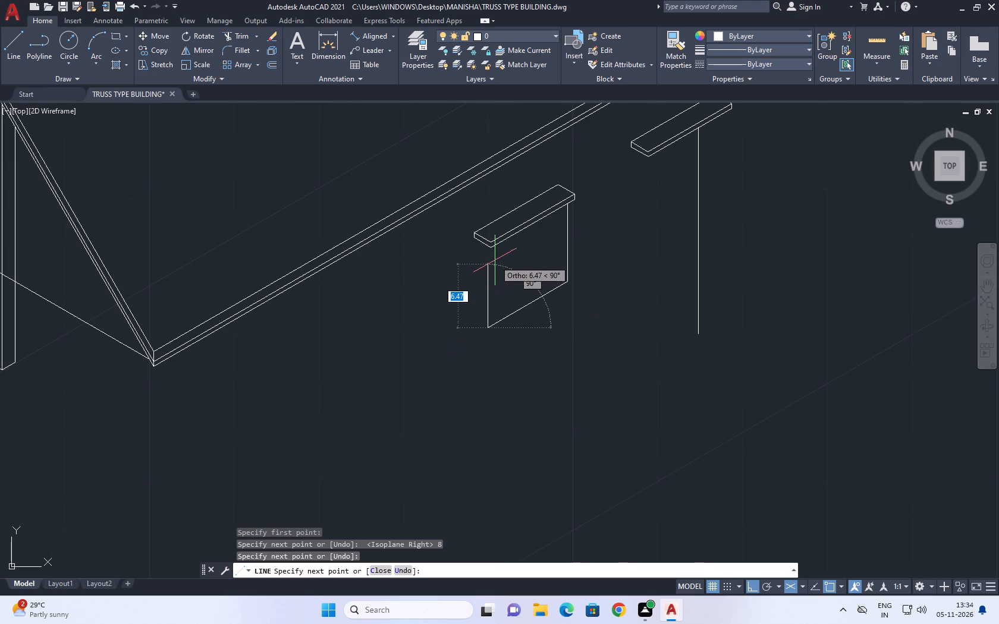
{"action": "key", "text": "space"}
Erase the copied slab's back top edge and far end top edge.
{"action": "scroll", "coordinate": [495, 260], "scroll_direction": "up", "scroll_amount": 2}
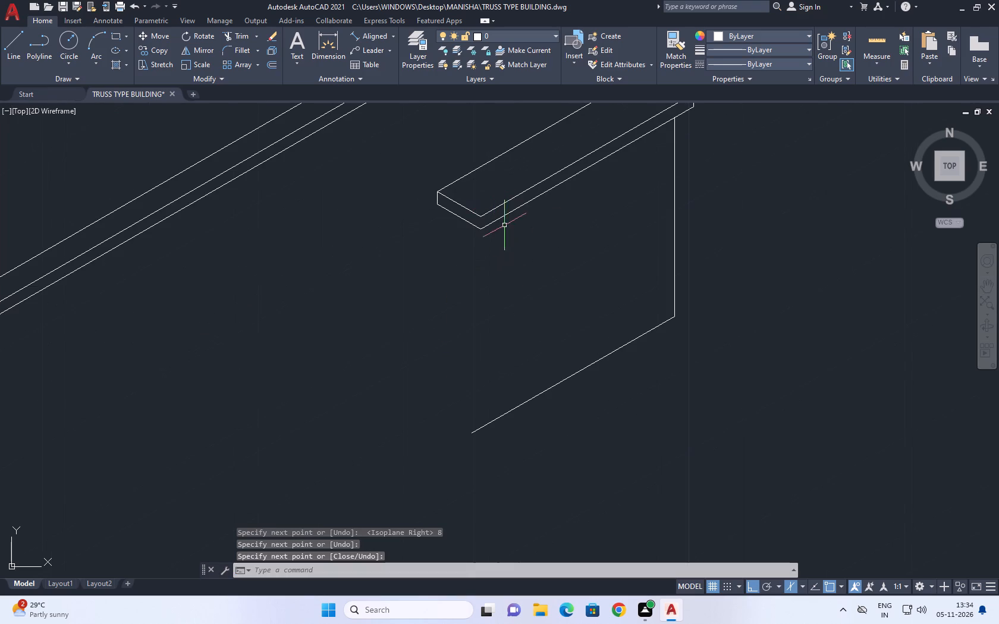
{"action": "middle_click_drag", "start_coordinate": [511, 235], "coordinate": [541, 343]}
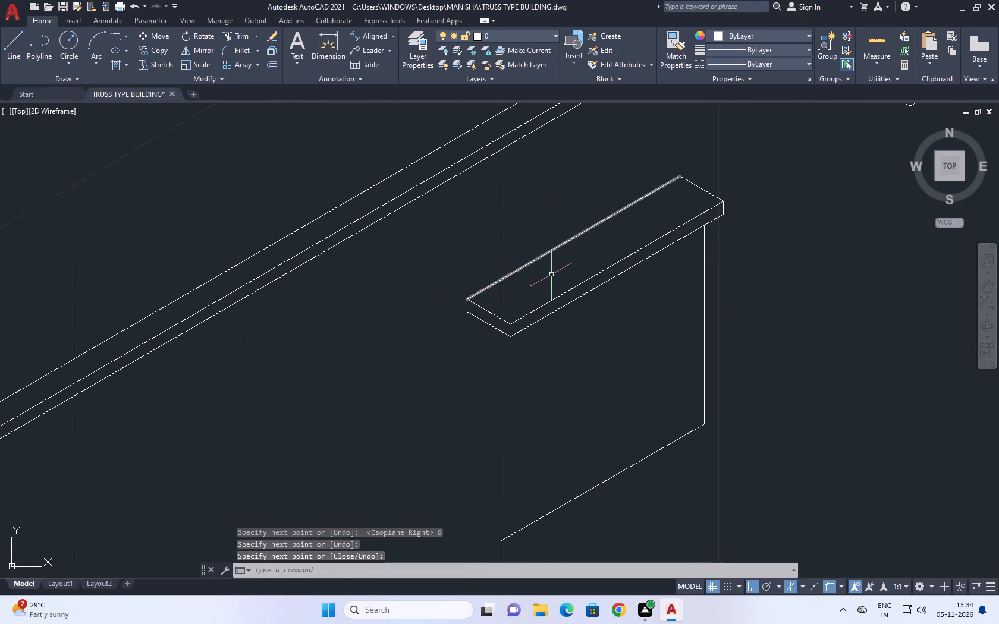
{"action": "left_click", "coordinate": [567, 258]}
{"action": "left_click", "coordinate": [538, 204]}
{"action": "middle_click_drag", "start_coordinate": [578, 212], "coordinate": [582, 313]}
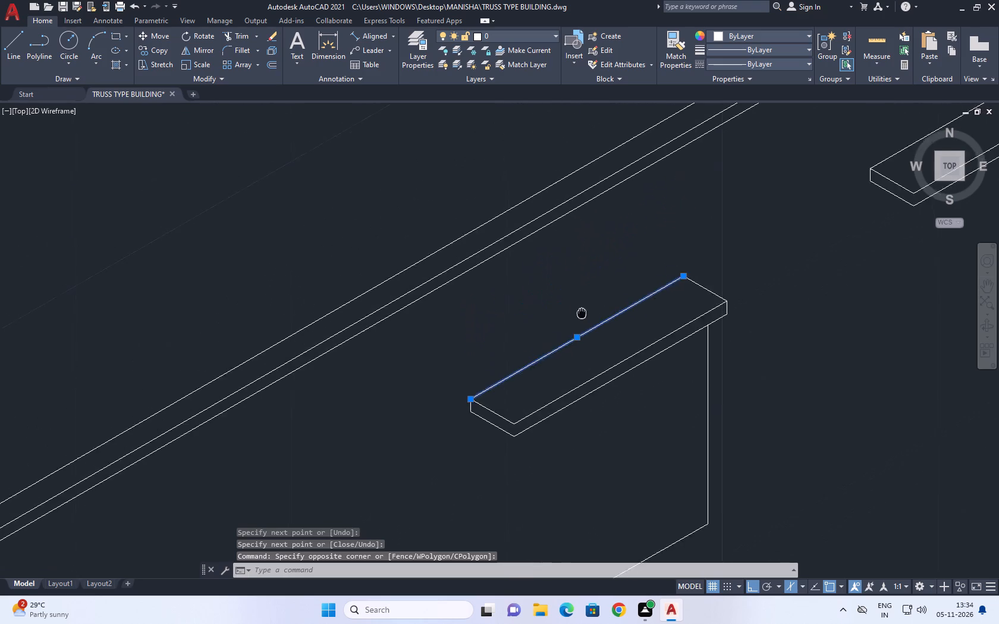
{"action": "middle_click_drag", "start_coordinate": [582, 313], "coordinate": [578, 348]}
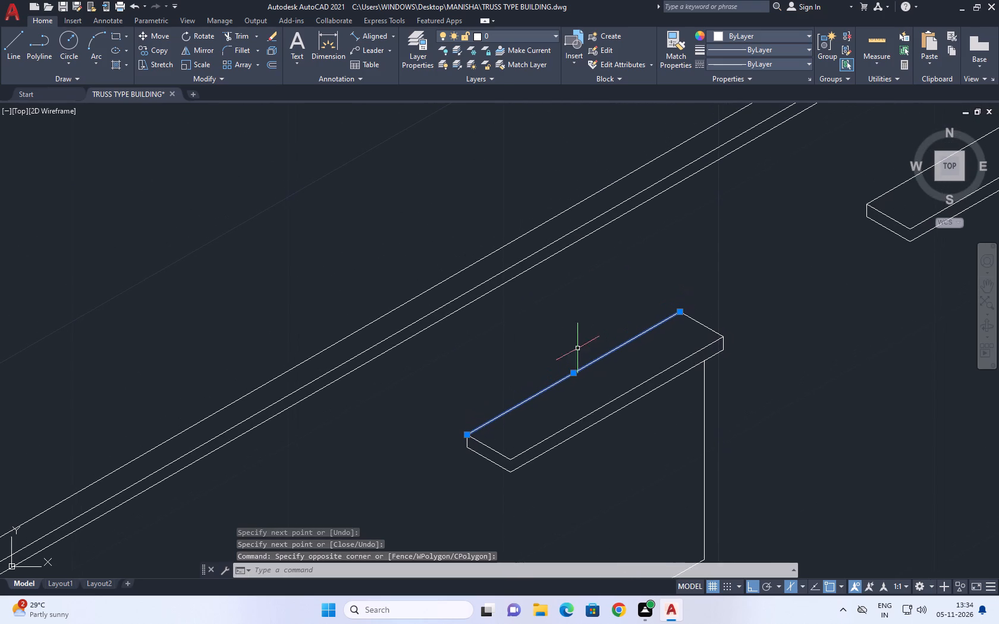
{"action": "left_click", "coordinate": [706, 301]}
{"action": "left_click", "coordinate": [677, 315]}
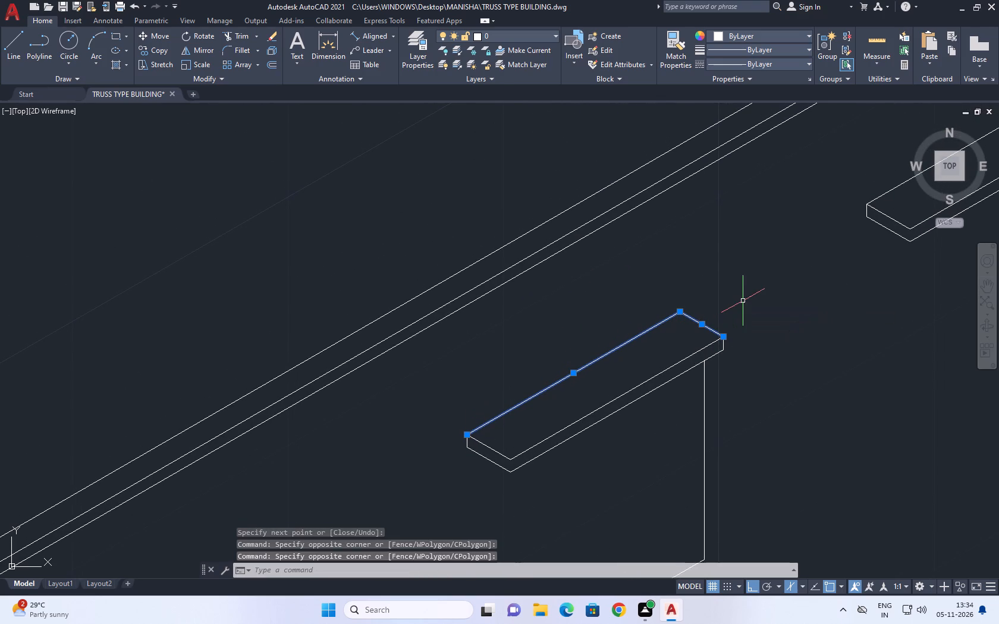
{"action": "key", "text": "Delete"}
Erase the three edges of the copied slab's near end face, keeping the front face's long edges.
{"action": "middle_click_drag", "start_coordinate": [705, 327], "coordinate": [706, 259]}
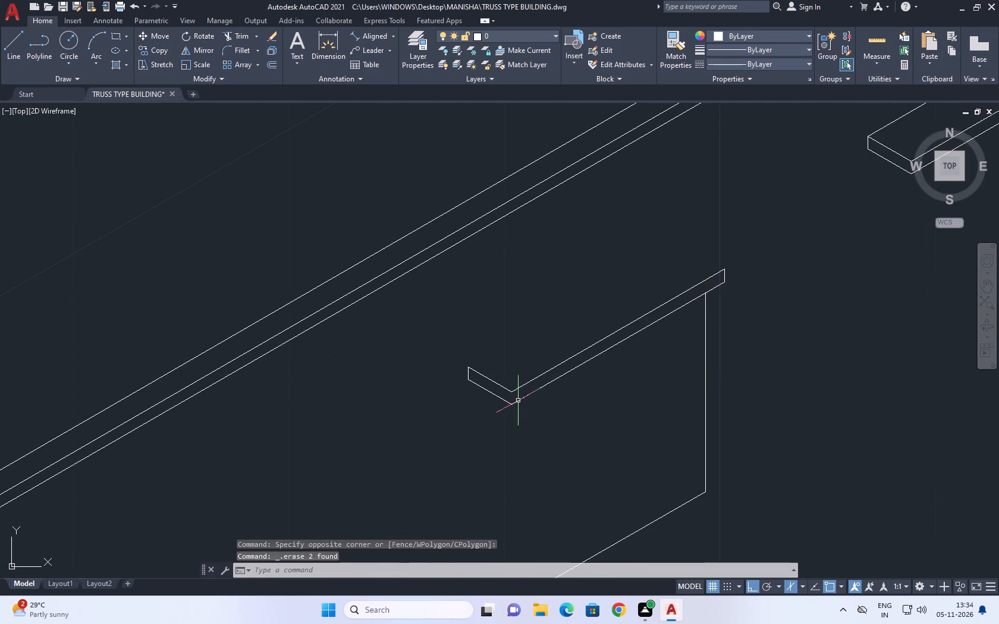
{"action": "middle_click_drag", "start_coordinate": [508, 379], "coordinate": [547, 341]}
{"action": "left_click", "coordinate": [515, 320]}
{"action": "left_click", "coordinate": [498, 351]}
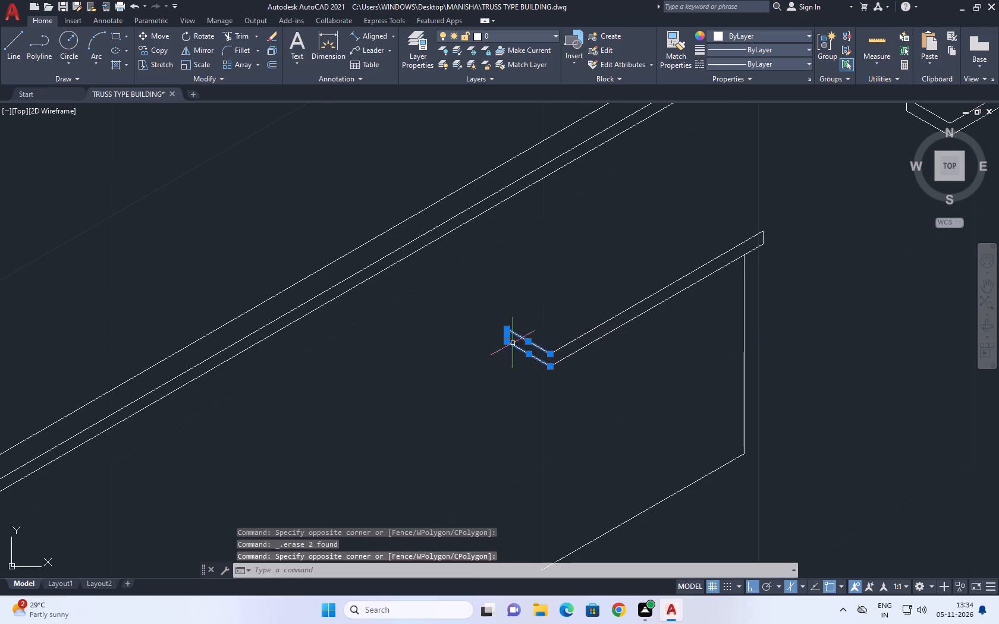
{"action": "key", "text": "Delete"}
Draw the short vertical line closing the near end of the copied slab's front face.
{"action": "key", "text": "l"}
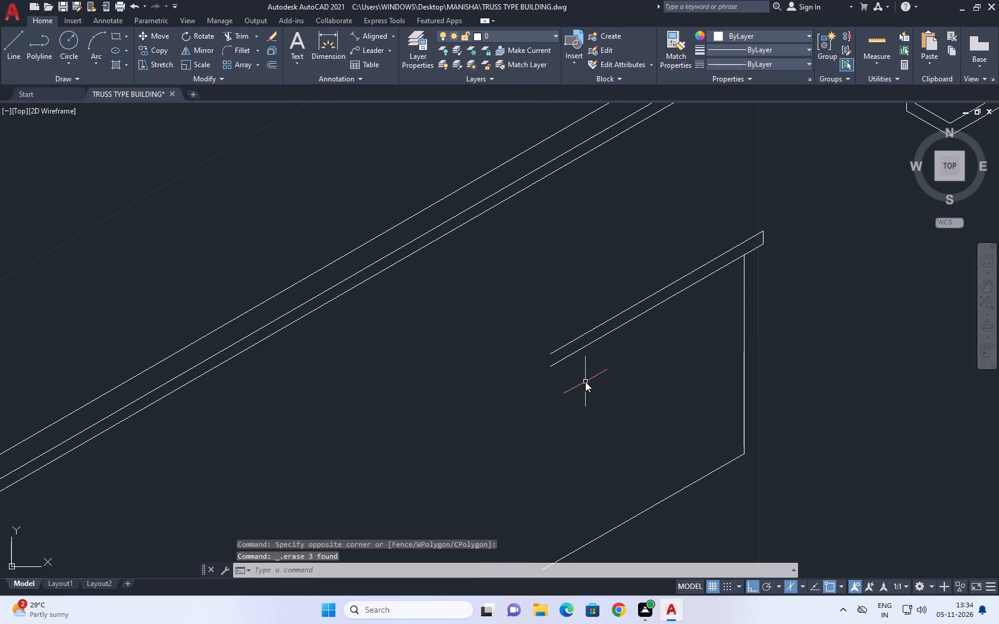
{"action": "key", "text": "space"}
{"action": "left_click", "coordinate": [552, 352]}
{"action": "left_click", "coordinate": [549, 367]}
{"action": "key", "text": "space"}
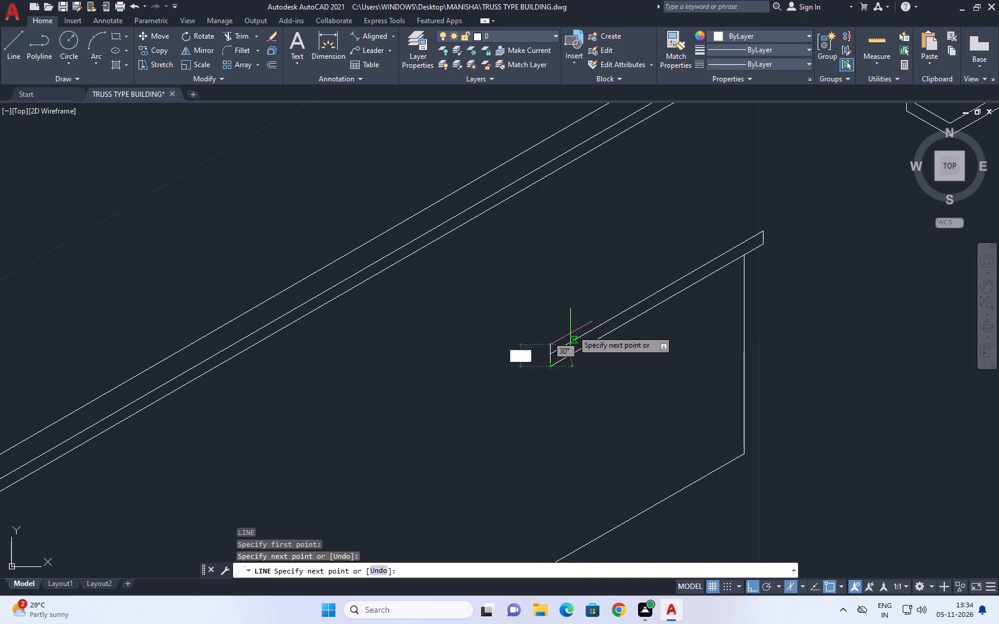
Draw a vertical line from the near end of the copied slab's lower edge down past the opening's bottom line.
{"action": "scroll", "coordinate": [580, 345], "scroll_direction": "down", "scroll_amount": 2}
{"action": "middle_click_drag", "start_coordinate": [573, 354], "coordinate": [602, 307]}
{"action": "key", "text": "space"}
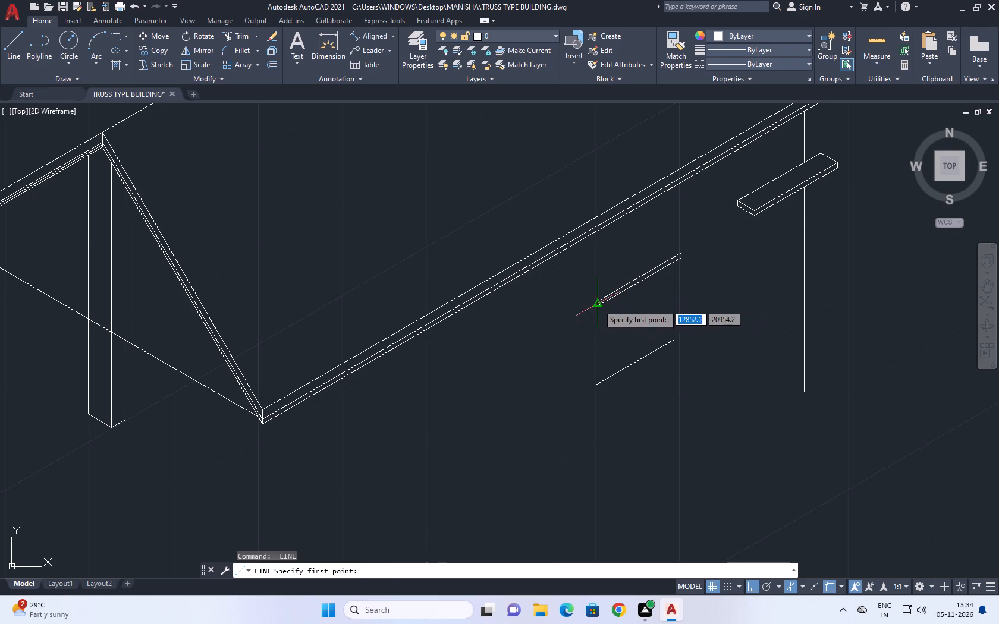
{"action": "left_click_drag", "start_coordinate": [596, 305], "coordinate": [595, 323]}
{"action": "left_click", "coordinate": [592, 447]}
{"action": "key", "text": "space"}
Trim the overhanging ends where the new vertical meets the bottom line, leaving a clean near lower corner.
{"action": "key", "text": "t"}
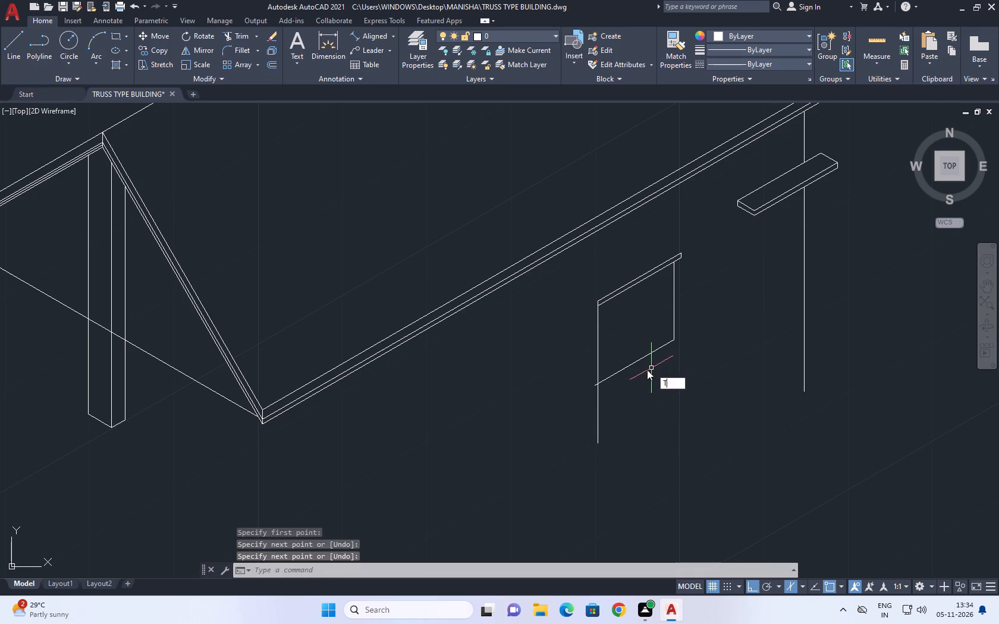
{"action": "key", "text": "r"}
{"action": "key", "text": "space"}
{"action": "scroll", "coordinate": [595, 382], "scroll_direction": "up", "scroll_amount": 5}
{"action": "left_click", "coordinate": [592, 388]}
{"action": "left_click", "coordinate": [637, 441]}
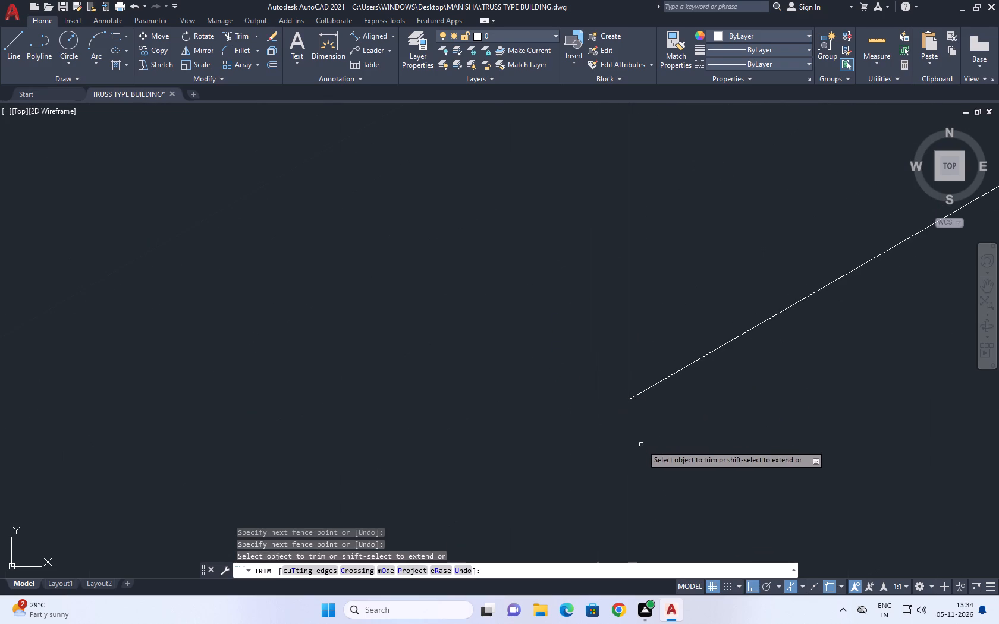
{"action": "scroll", "coordinate": [627, 430], "scroll_direction": "down", "scroll_amount": 2}
{"action": "key", "text": "space"}
{"action": "scroll", "coordinate": [627, 428], "scroll_direction": "down", "scroll_amount": 2}
{"action": "middle_click_drag", "start_coordinate": [647, 393], "coordinate": [639, 402]}
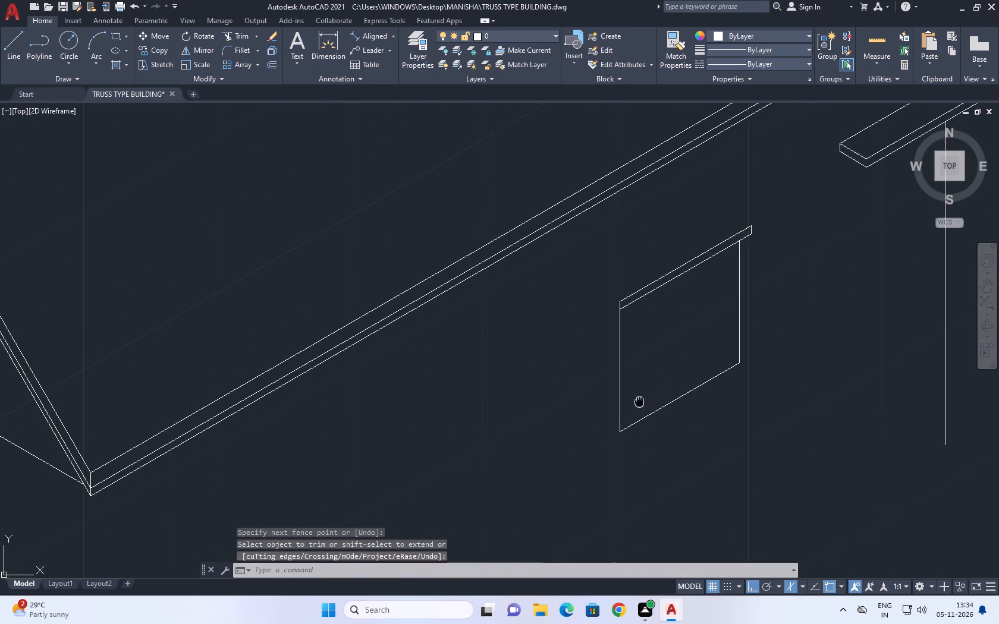
{"action": "middle_click_drag", "start_coordinate": [639, 402], "coordinate": [617, 433]}
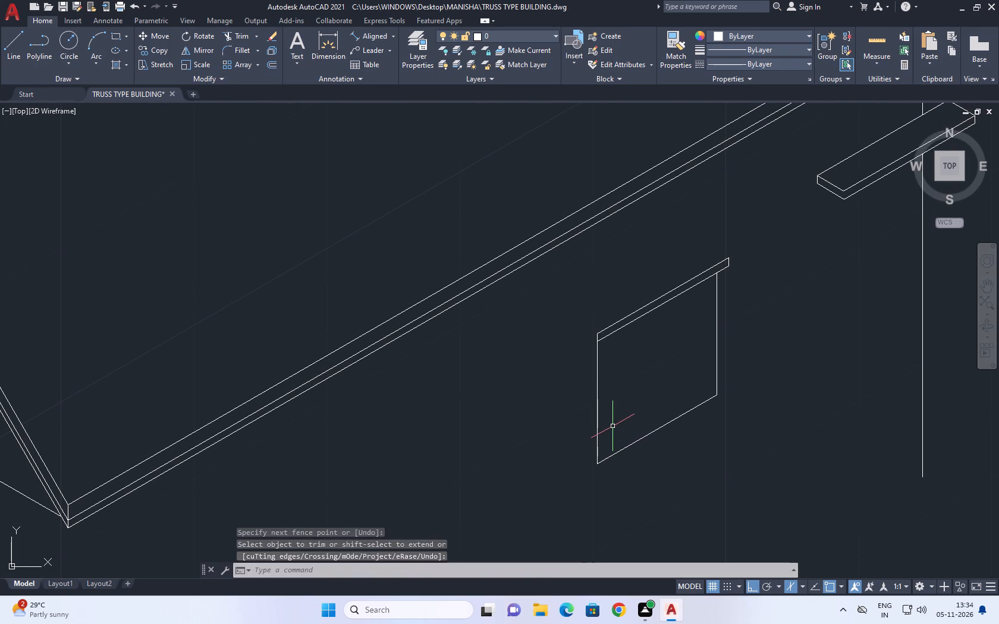
Draw a vertical line inside the opening, nearer its near side, from the slab's front face to below the bottom line.
{"action": "key", "text": "l"}
{"action": "key", "text": "space"}
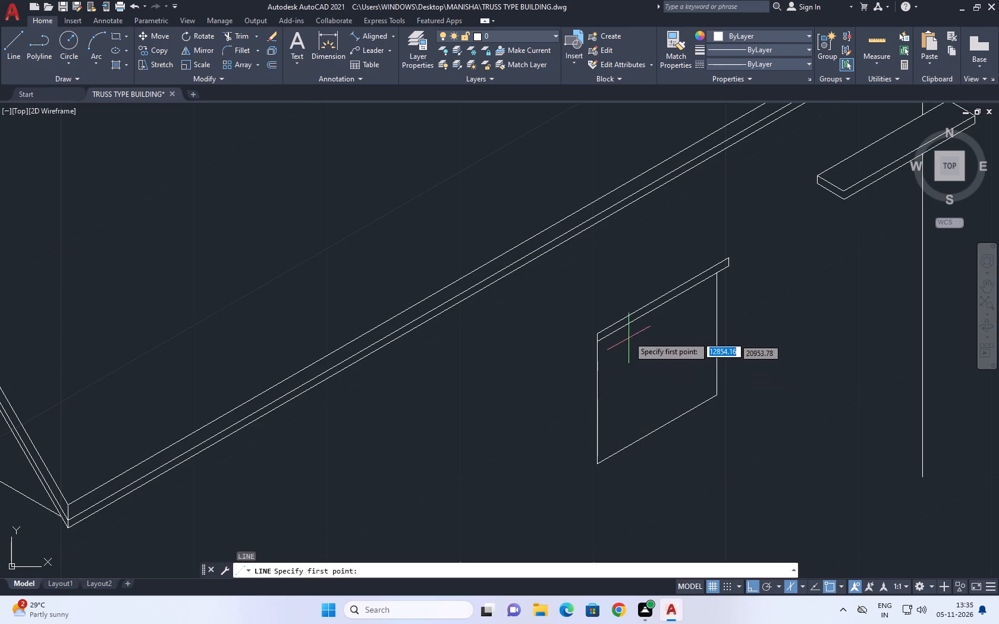
{"action": "left_click", "coordinate": [645, 310]}
{"action": "left_click", "coordinate": [656, 484]}
{"action": "key", "text": "space"}
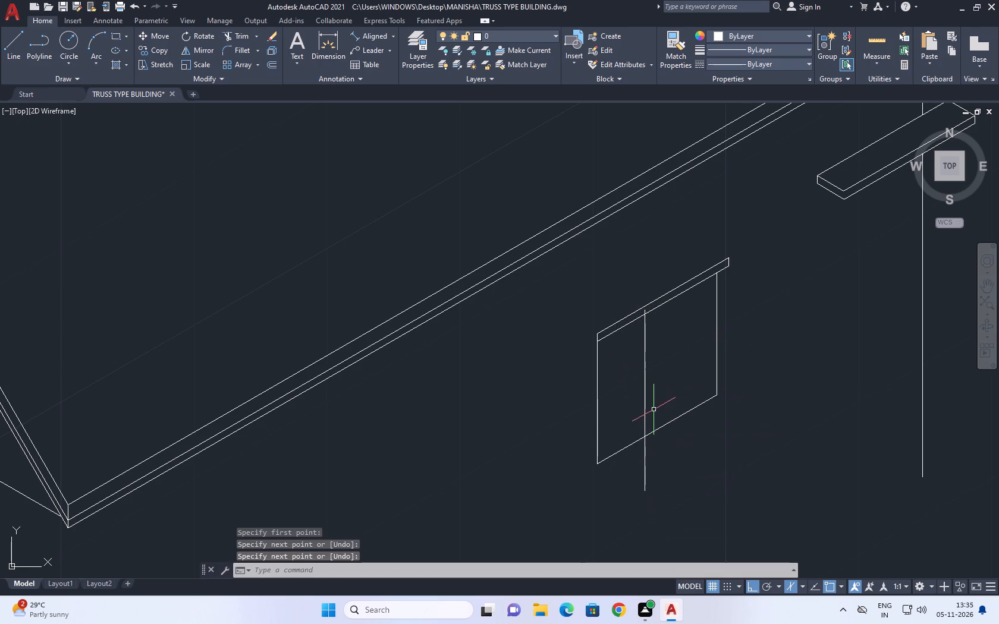
Trim the inner vertical line at the slab's lower edge and at the opening's bottom line.
{"action": "key", "text": "t"}
{"action": "key", "text": "r"}
{"action": "key", "text": "space"}
{"action": "scroll", "coordinate": [660, 334], "scroll_direction": "up", "scroll_amount": 4}
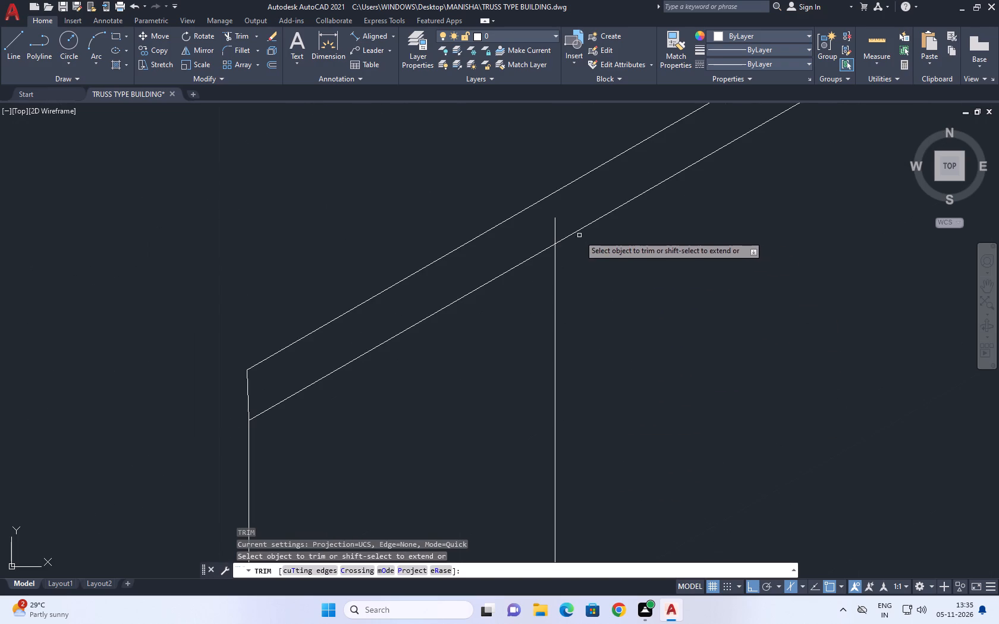
{"action": "left_click", "coordinate": [564, 222]}
{"action": "left_click", "coordinate": [538, 237]}
{"action": "scroll", "coordinate": [548, 229], "scroll_direction": "down", "scroll_amount": 4}
{"action": "left_click", "coordinate": [566, 367]}
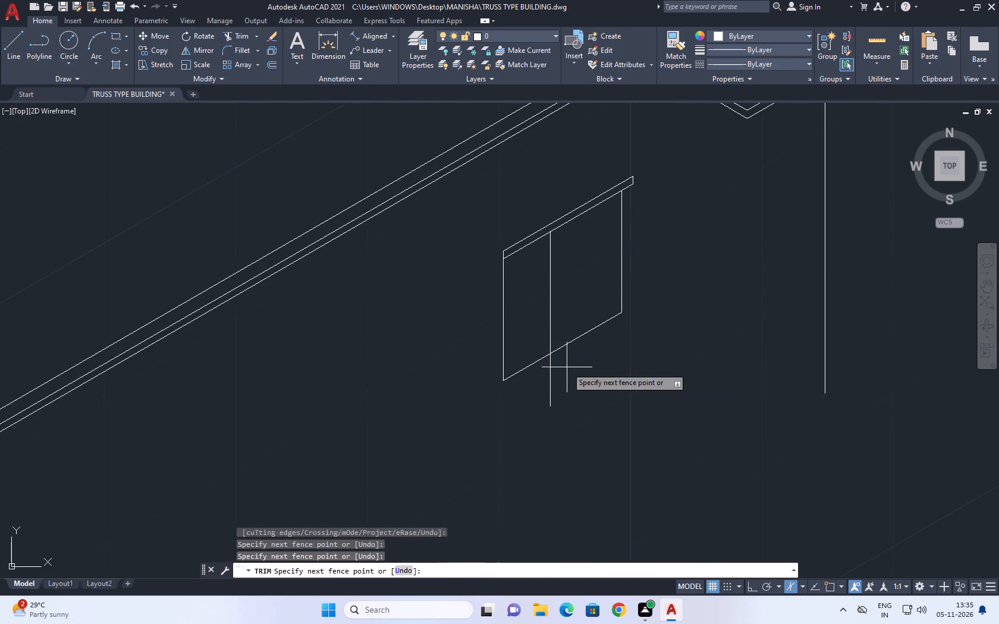
{"action": "left_click_drag", "start_coordinate": [536, 404], "coordinate": [536, 409]}
{"action": "key", "text": "space"}
{"action": "scroll", "coordinate": [549, 395], "scroll_direction": "down", "scroll_amount": 1}
{"action": "middle_click_drag", "start_coordinate": [547, 329], "coordinate": [567, 398]}
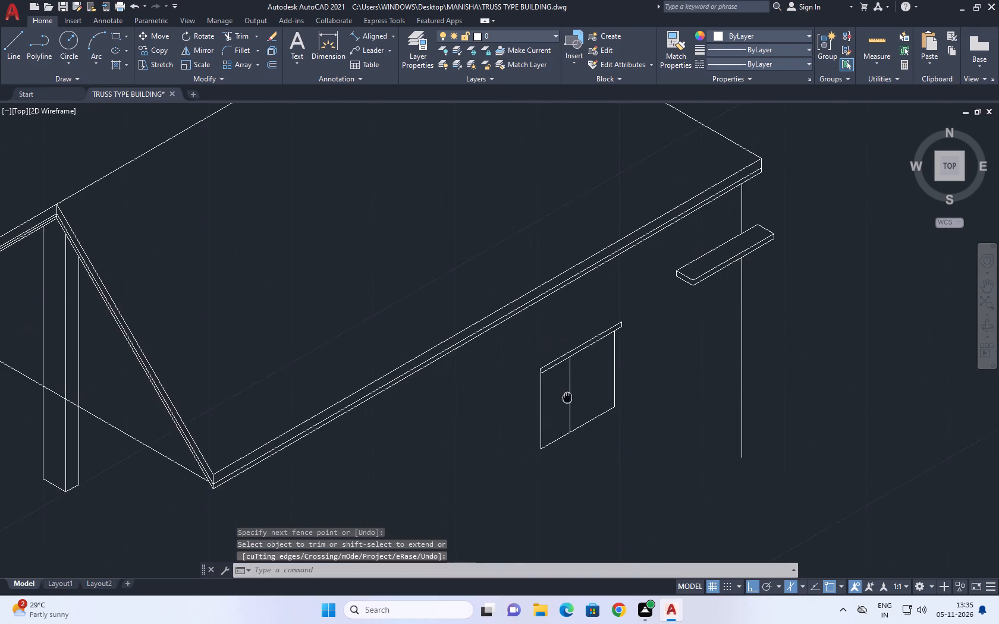
Copy the inner vertical line a short distance parallel to the slab toward the far side, forming a narrow mullion.
{"action": "scroll", "coordinate": [571, 415], "scroll_direction": "up", "scroll_amount": 2}
{"action": "left_click", "coordinate": [571, 386]}
{"action": "left_click", "coordinate": [559, 393]}
{"action": "middle_click_drag", "start_coordinate": [567, 388], "coordinate": [552, 418]}
{"action": "key", "text": "c"}
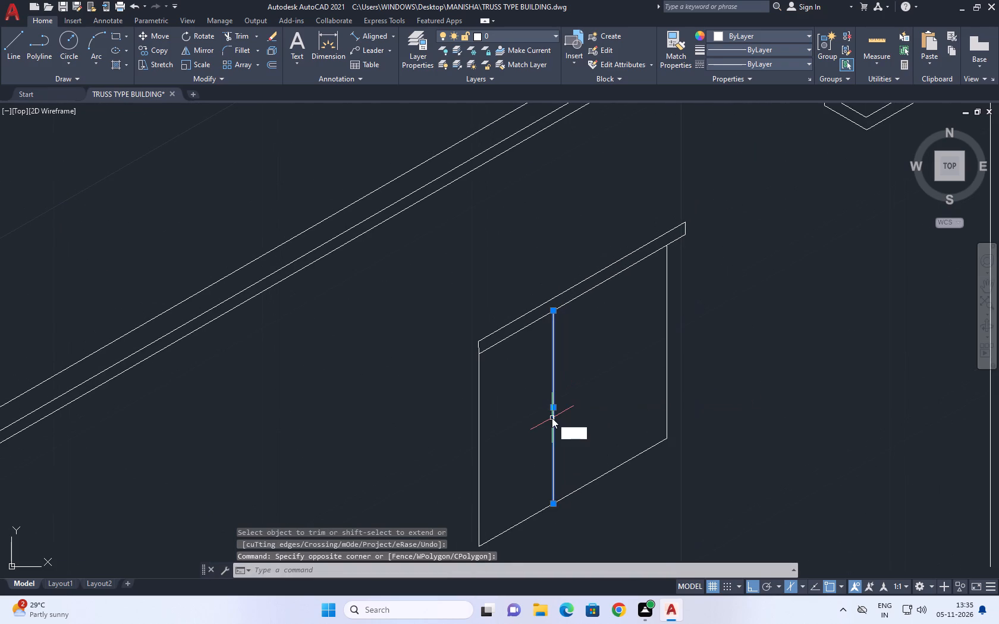
{"action": "key", "text": "o"}
{"action": "key", "text": "space"}
{"action": "left_click", "coordinate": [573, 421]}
{"action": "left_click", "coordinate": [588, 413]}
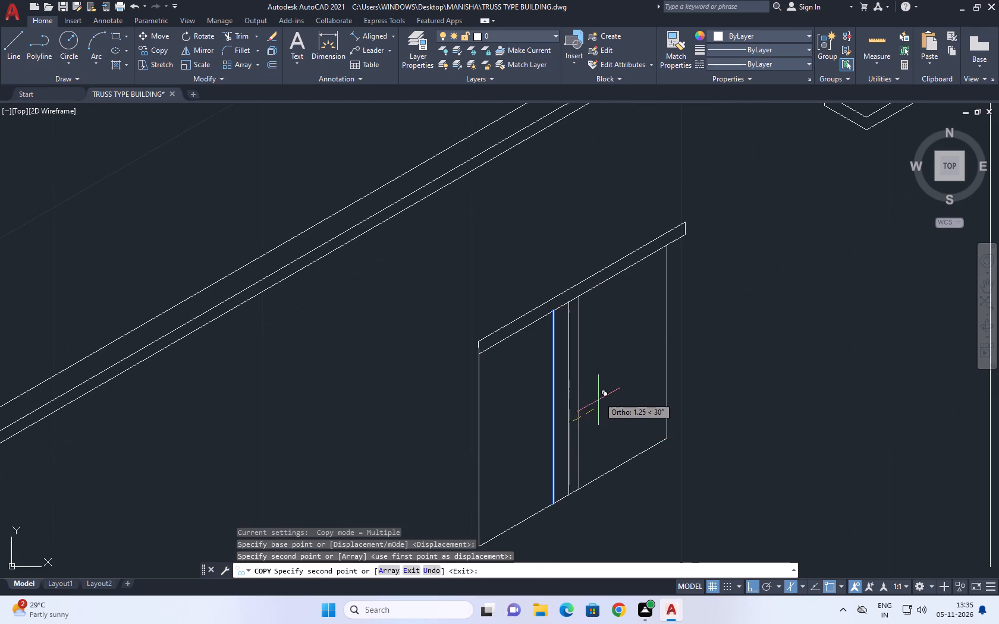
{"action": "key", "text": "space"}
{"action": "middle_click_drag", "start_coordinate": [610, 369], "coordinate": [622, 387]}
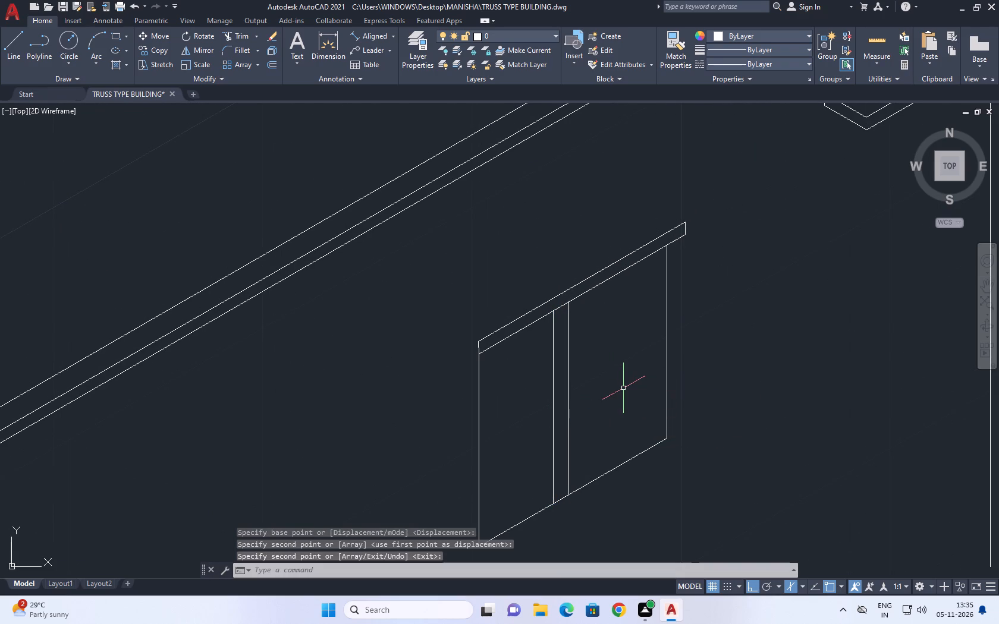
{"action": "key", "text": "space"}
{"action": "key", "text": "space"}
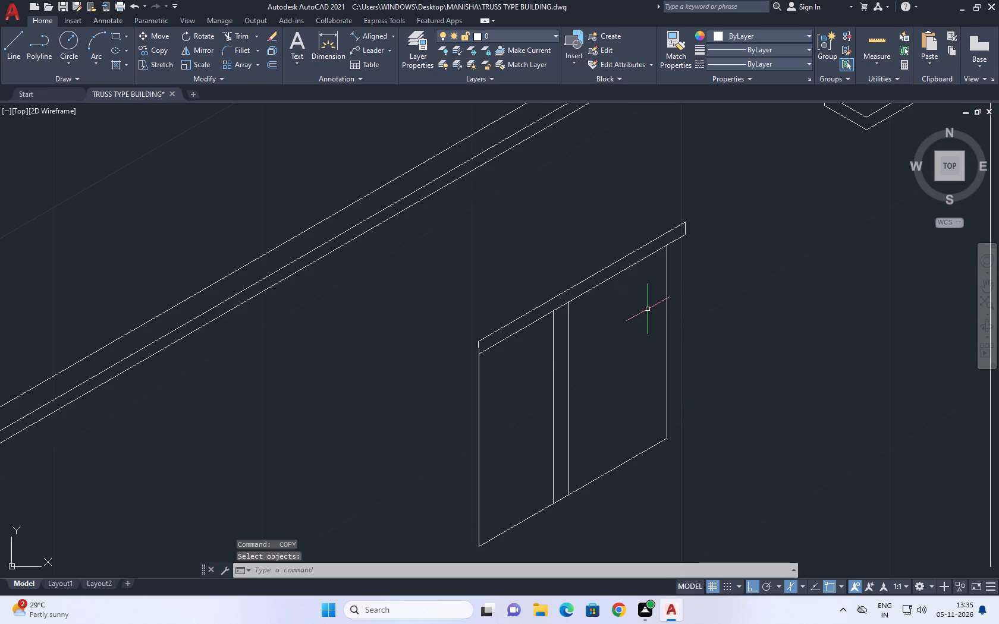
Copy the opening's far vertical edge inward along the 150° isometric direction at distances of 0.2 and 0.4.
{"action": "key", "text": "c"}
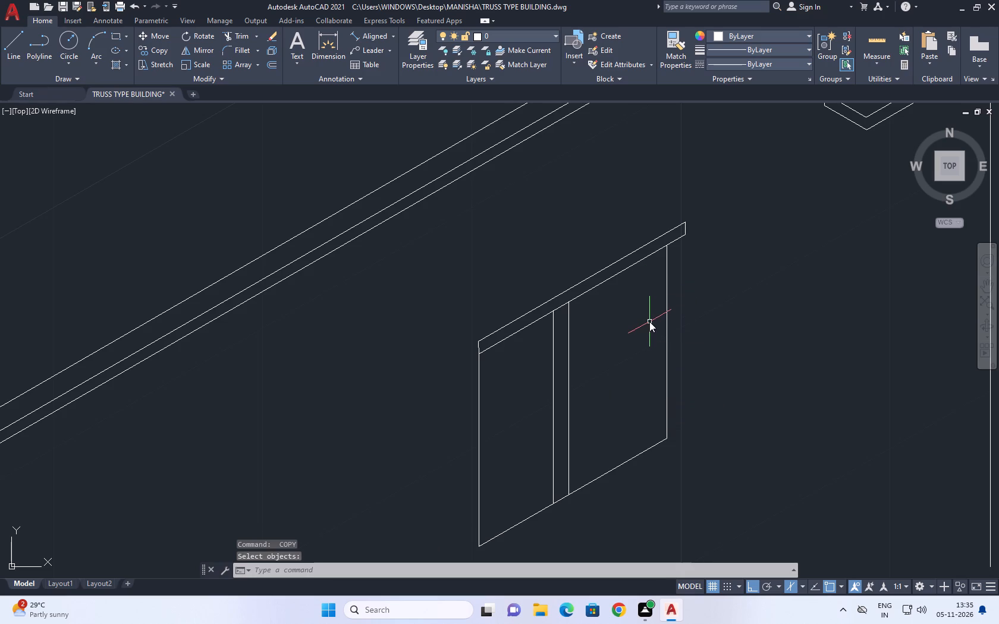
{"action": "key", "text": "o"}
{"action": "key", "text": "space"}
{"action": "left_click", "coordinate": [666, 326]}
{"action": "key", "text": "space"}
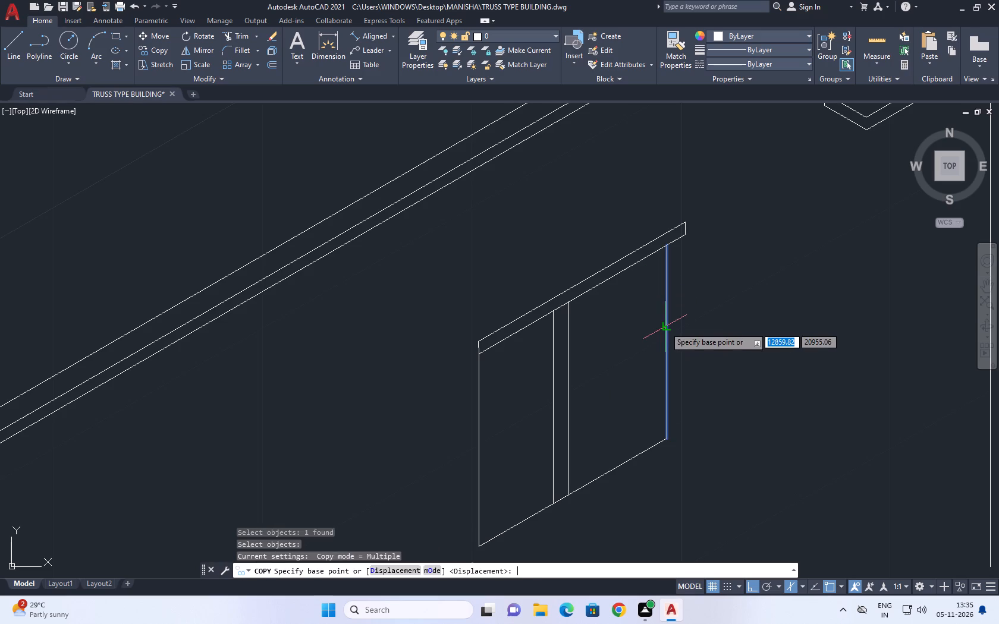
{"action": "left_click", "coordinate": [664, 326]}
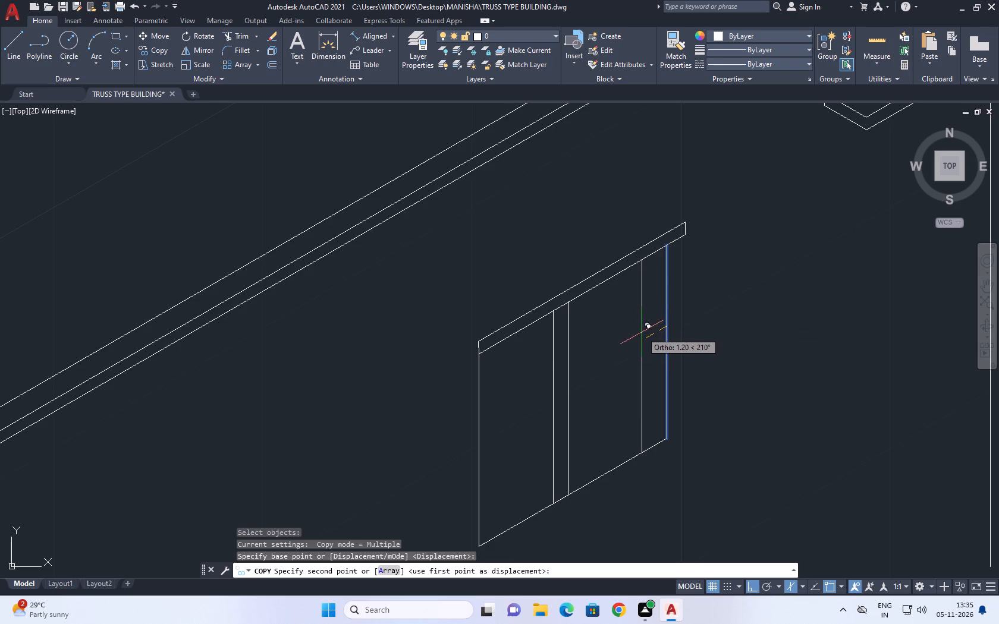
{"action": "key", "text": "F5"}
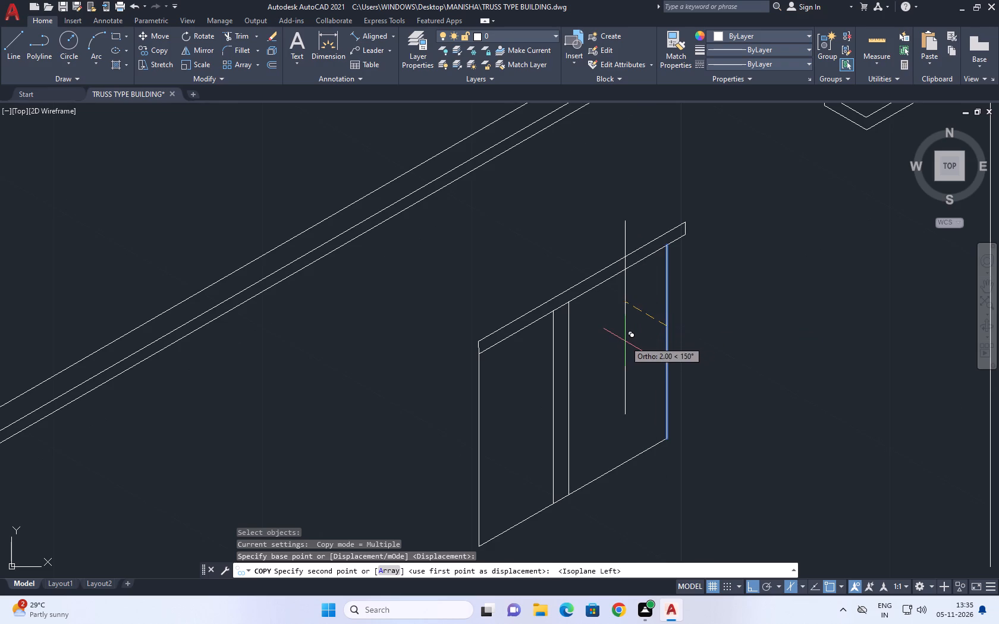
{"action": "left_click", "coordinate": [623, 339]}
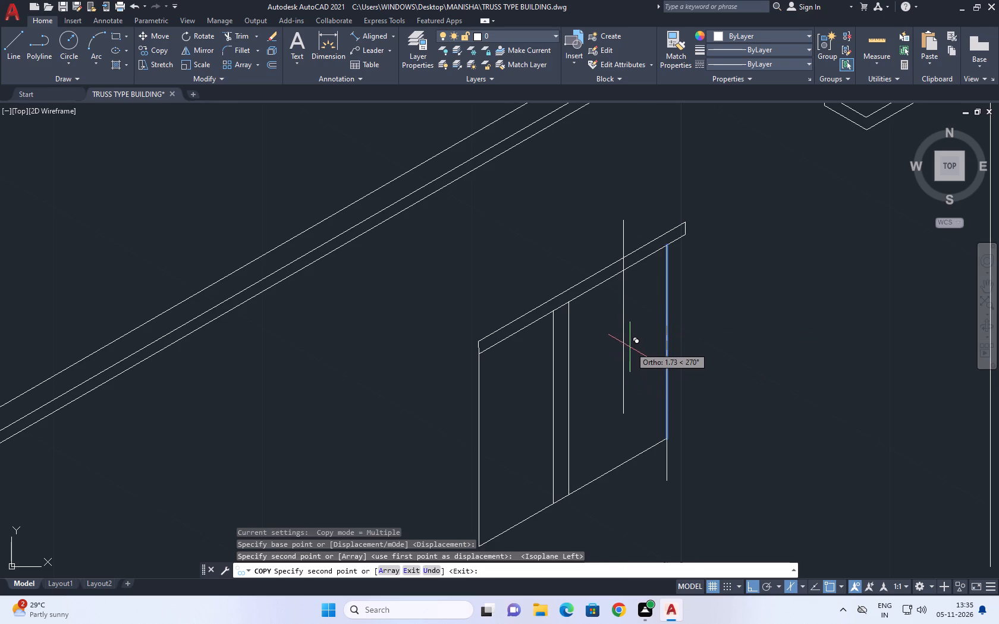
{"action": "key", "text": "ctrl+z"}
{"action": "key", "text": "F5"}
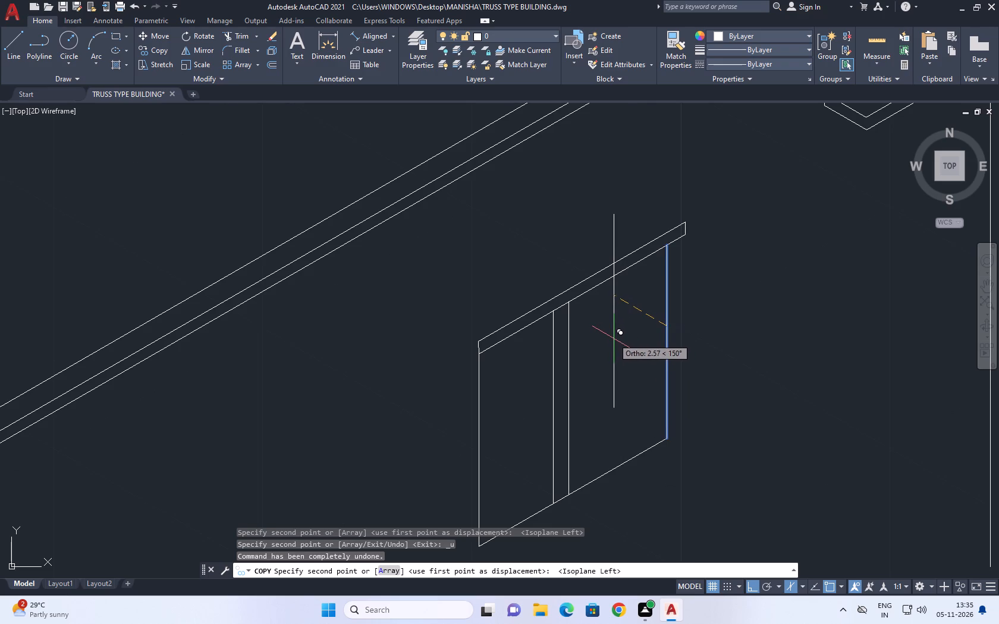
{"action": "key", "text": "0"}
{"action": "key", "text": "period"}
{"action": "key", "text": "2"}
{"action": "key", "text": "Return"}
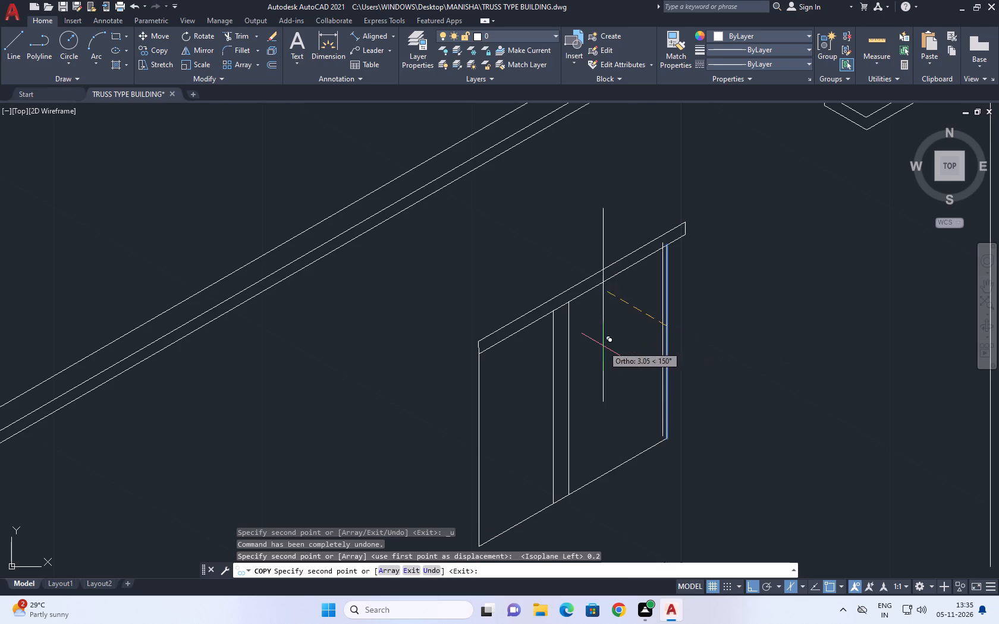
{"action": "key", "text": "0"}
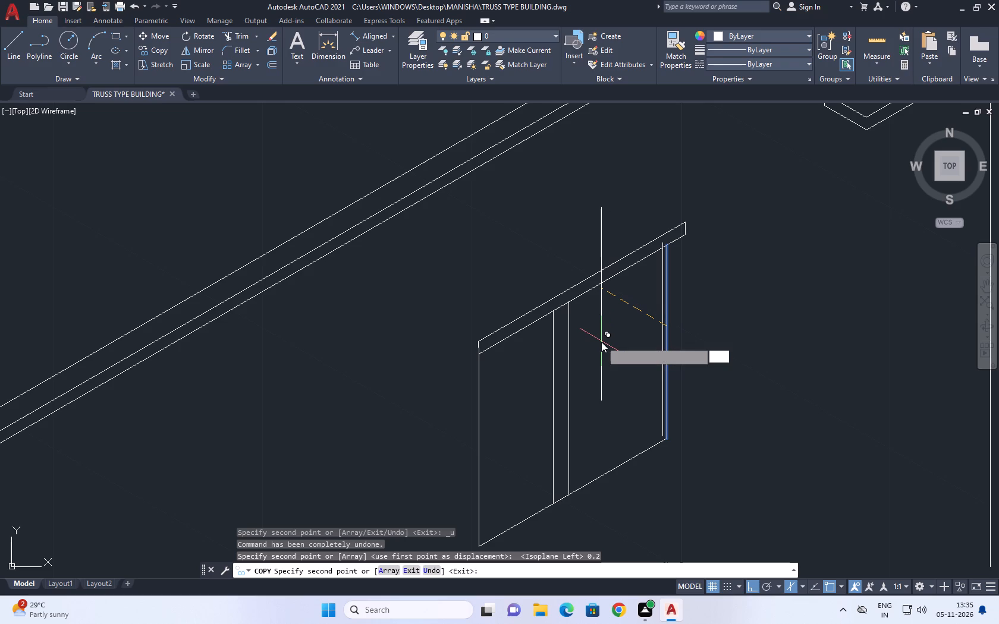
{"action": "key", "text": "period"}
{"action": "key", "text": "4"}
{"action": "key", "text": "Return"}
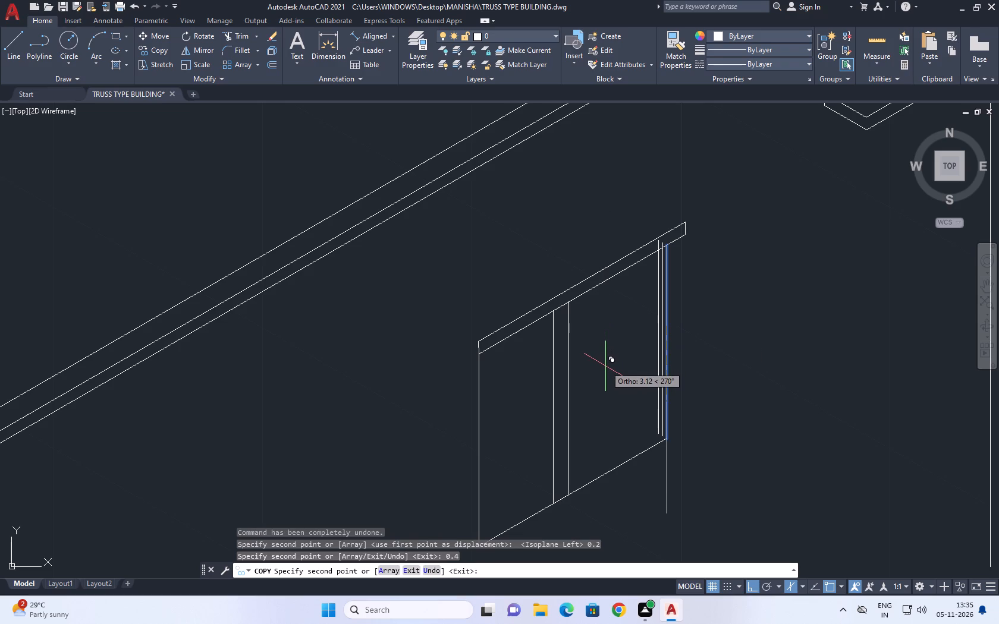
{"action": "key", "text": "Escape"}
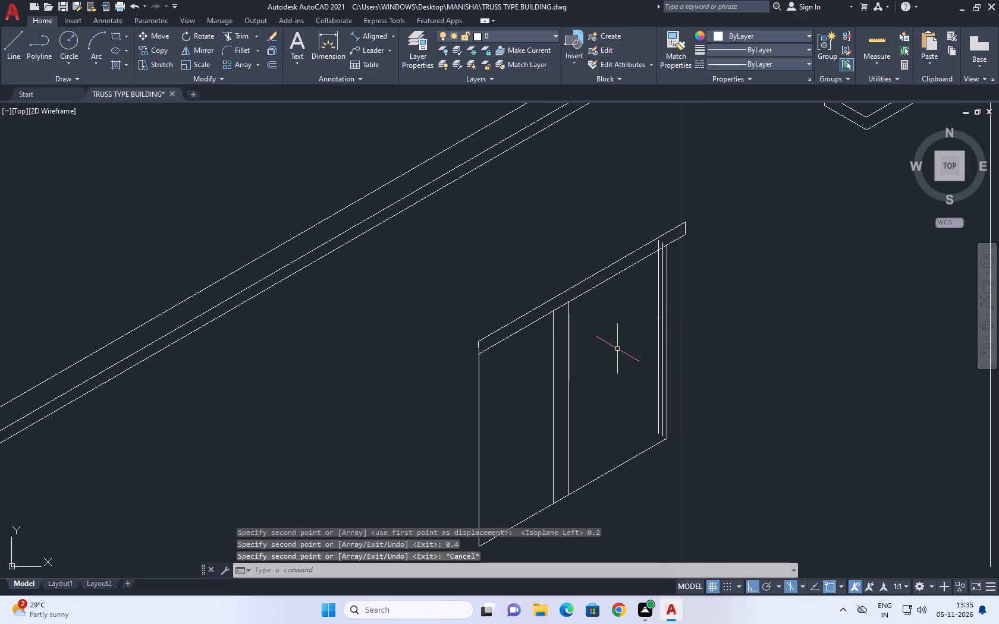
Trim the tops of the two copied jamb lines at the slab's lower edge.
{"action": "key", "text": "t"}
{"action": "key", "text": "r"}
{"action": "scroll", "coordinate": [665, 241], "scroll_direction": "up", "scroll_amount": 2}
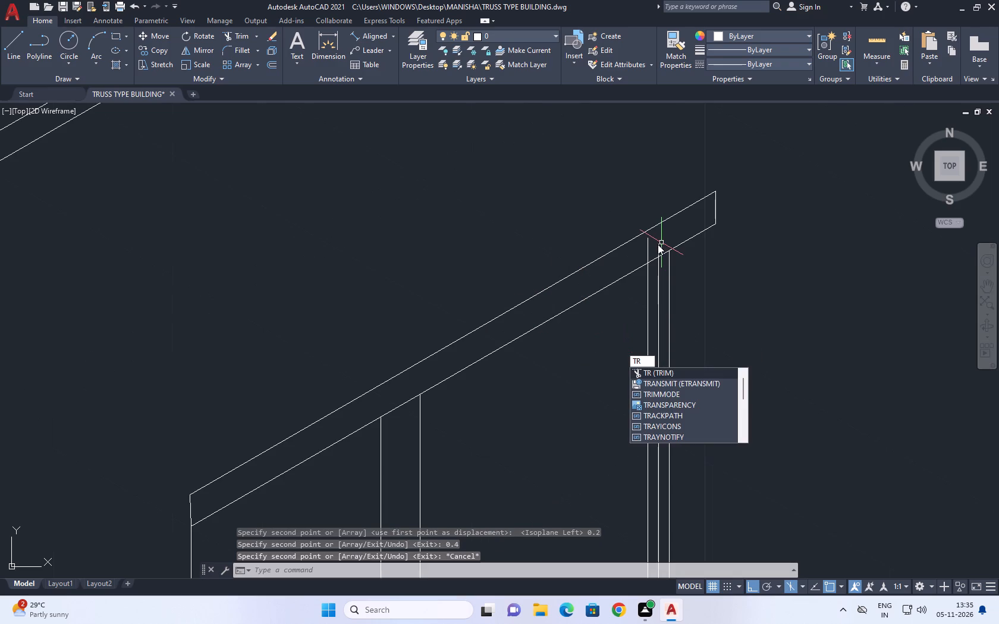
{"action": "key", "text": "space"}
{"action": "scroll", "coordinate": [674, 222], "scroll_direction": "up", "scroll_amount": 2}
{"action": "left_click", "coordinate": [673, 261]}
{"action": "left_click_drag", "start_coordinate": [582, 307], "coordinate": [574, 308]}
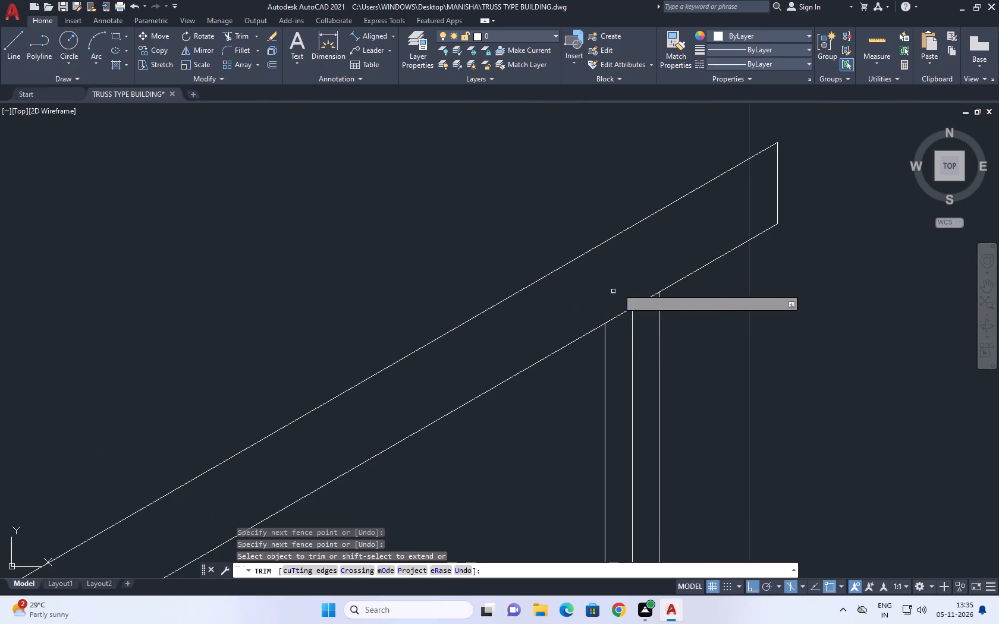
{"action": "scroll", "coordinate": [643, 260], "scroll_direction": "down", "scroll_amount": 5}
{"action": "key", "text": "space"}
{"action": "scroll", "coordinate": [643, 286], "scroll_direction": "down", "scroll_amount": 5}
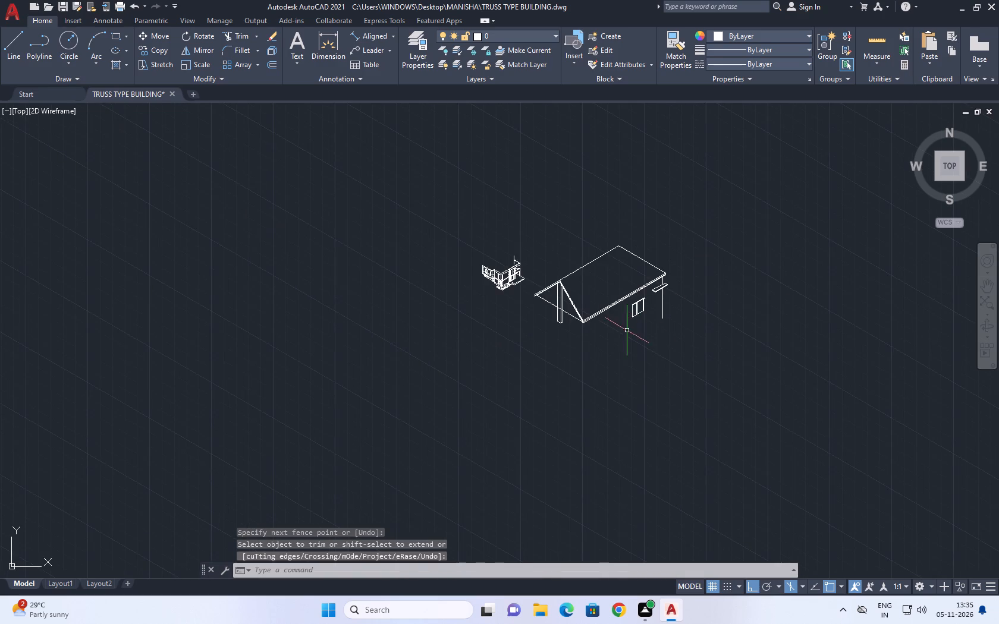
Draw a short line from the opening's far lower corner along the 150° isometric direction past the two jamb lines.
{"action": "scroll", "coordinate": [698, 276], "scroll_direction": "up", "scroll_amount": 3}
{"action": "scroll", "coordinate": [517, 373], "scroll_direction": "up", "scroll_amount": 1}
{"action": "middle_click_drag", "start_coordinate": [438, 436], "coordinate": [513, 434]}
{"action": "scroll", "coordinate": [531, 428], "scroll_direction": "up", "scroll_amount": 3}
{"action": "middle_click_drag", "start_coordinate": [549, 441], "coordinate": [555, 440]}
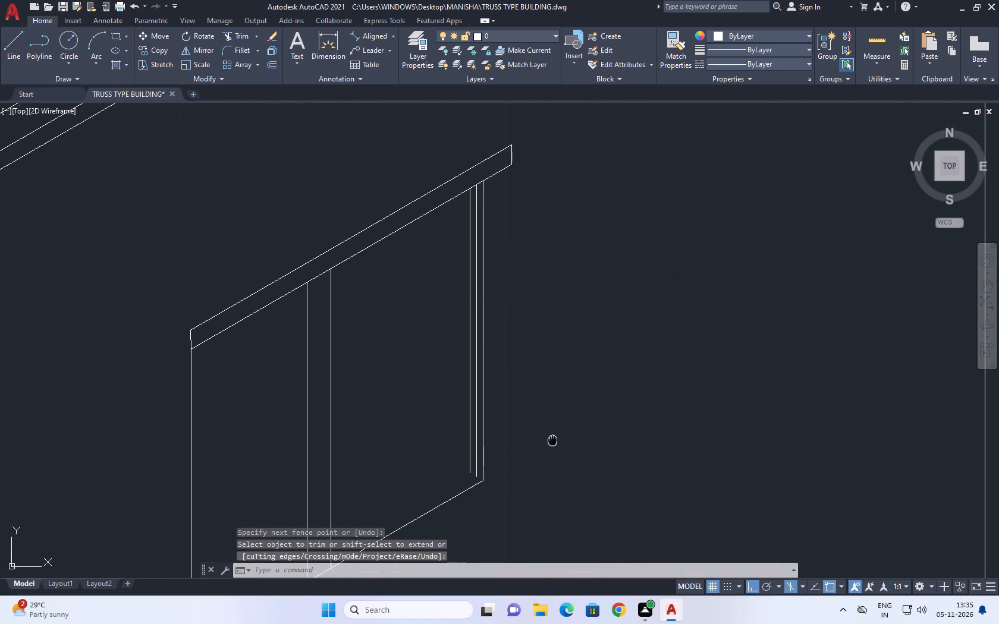
{"action": "middle_click_drag", "start_coordinate": [555, 440], "coordinate": [582, 431]}
{"action": "key", "text": "l"}
{"action": "key", "text": "space"}
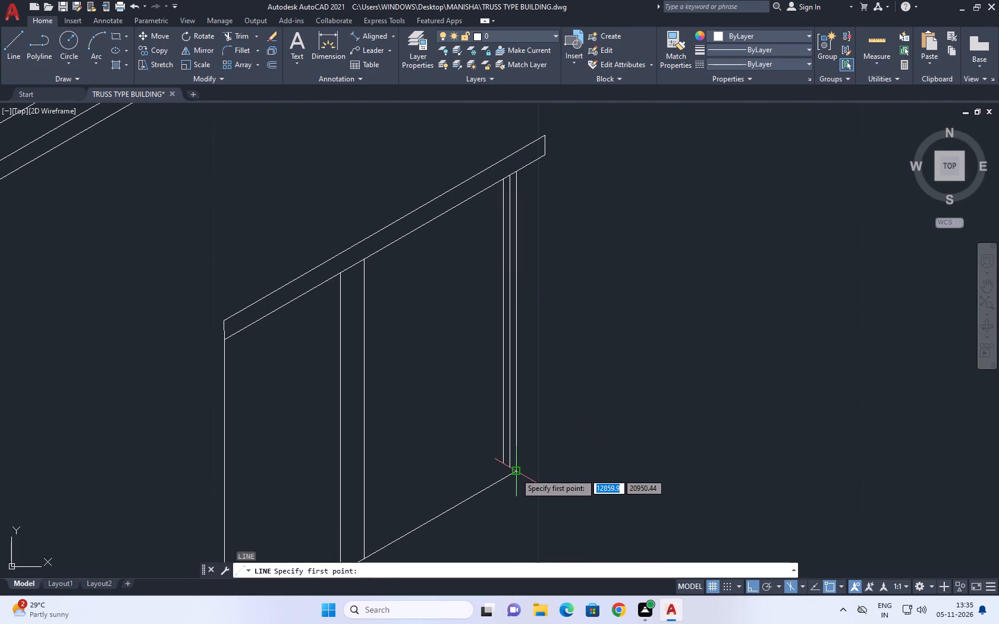
{"action": "left_click", "coordinate": [515, 472]}
{"action": "left_click", "coordinate": [471, 459]}
{"action": "key", "text": "space"}
Trim the short corner line where it extends beyond the innermost jamb line.
{"action": "key", "text": "t"}
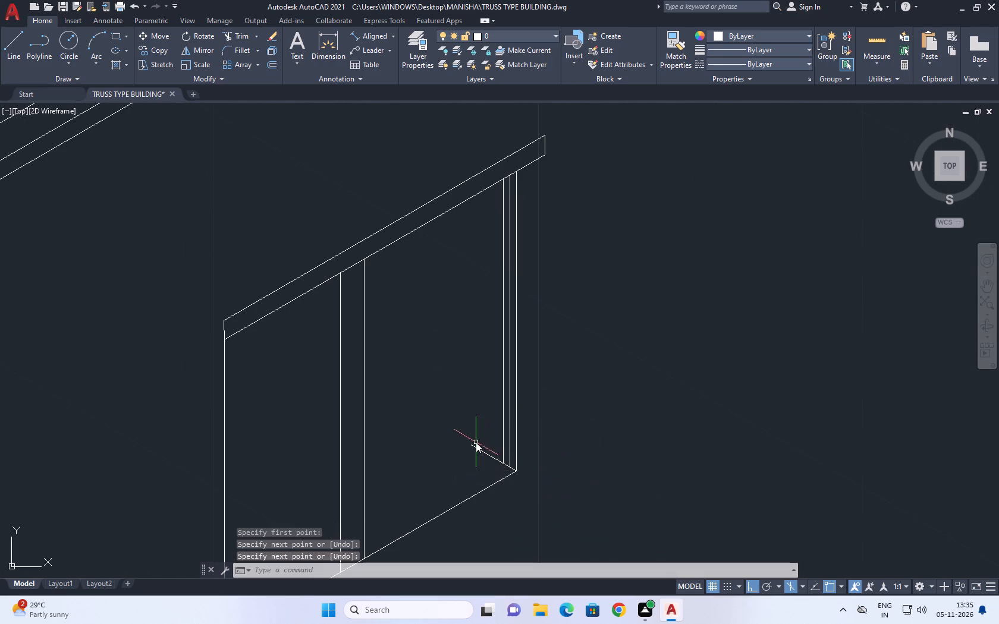
{"action": "key", "text": "r"}
{"action": "key", "text": "space"}
{"action": "scroll", "coordinate": [489, 464], "scroll_direction": "up", "scroll_amount": 2}
{"action": "left_click", "coordinate": [501, 455]}
{"action": "left_click", "coordinate": [494, 468]}
{"action": "left_click_drag", "start_coordinate": [495, 430], "coordinate": [495, 424]}
{"action": "left_click", "coordinate": [474, 480]}
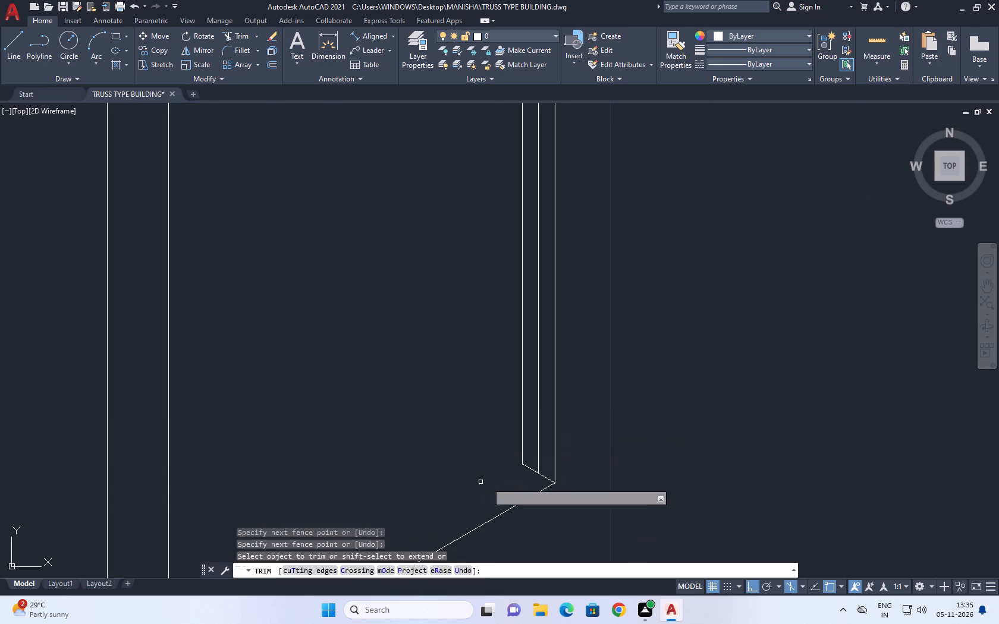
{"action": "scroll", "coordinate": [561, 446], "scroll_direction": "down", "scroll_amount": 5}
{"action": "key", "text": "space"}
{"action": "middle_click_drag", "start_coordinate": [581, 450], "coordinate": [607, 464]}
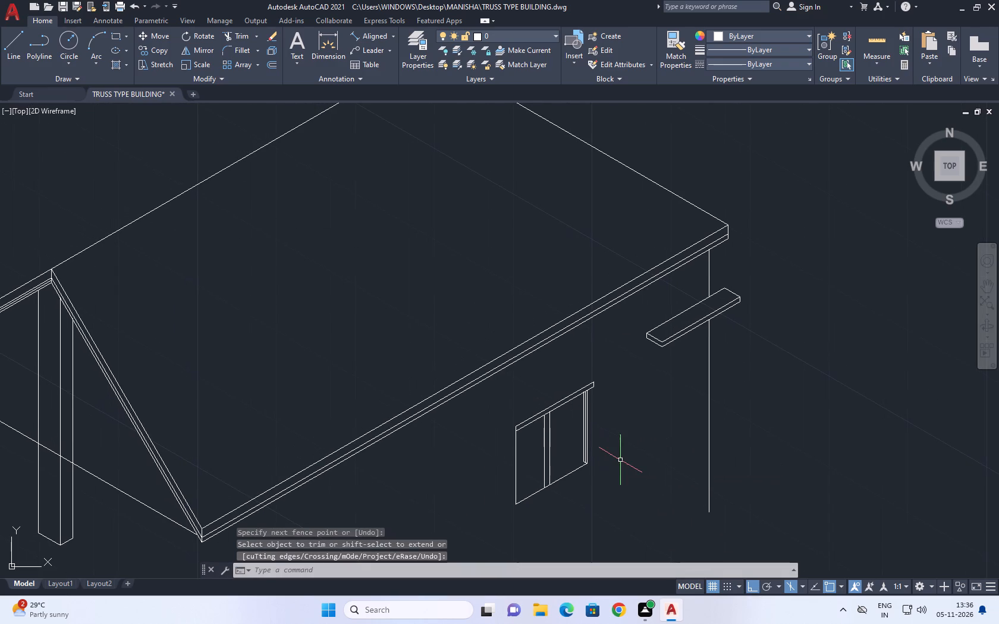
Draw a sill line from the foot of the innermost jamb line, parallel to the opening's bottom edge, just past the nearer mullion line.
{"action": "key", "text": "l"}
{"action": "key", "text": "space"}
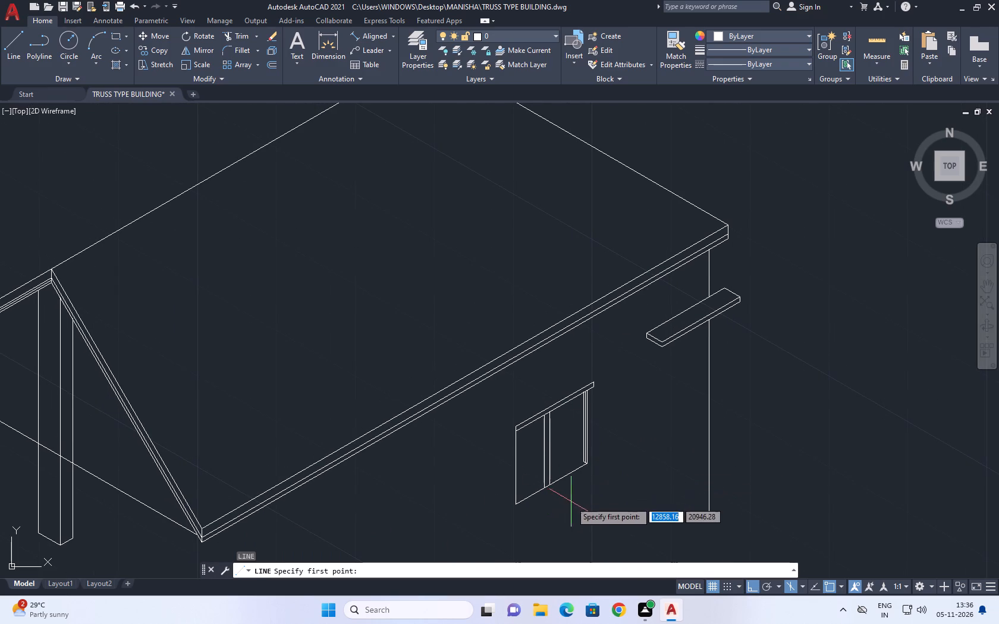
{"action": "scroll", "coordinate": [564, 481], "scroll_direction": "up", "scroll_amount": 5}
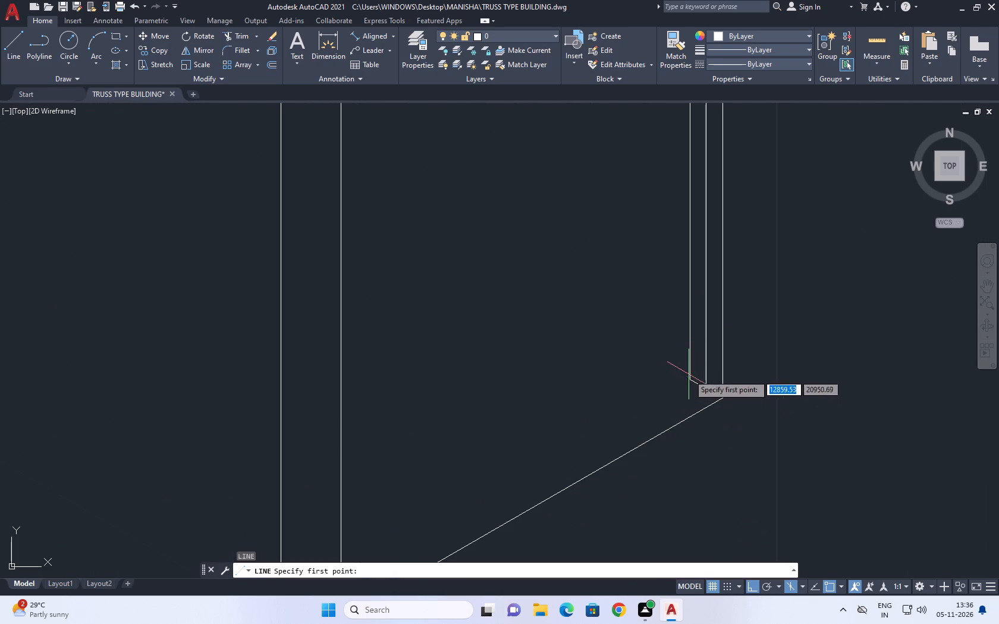
{"action": "left_click", "coordinate": [689, 374]}
{"action": "scroll", "coordinate": [557, 426], "scroll_direction": "down", "scroll_amount": 2}
{"action": "middle_click_drag", "start_coordinate": [556, 456], "coordinate": [651, 363]}
{"action": "key", "text": "F5"}
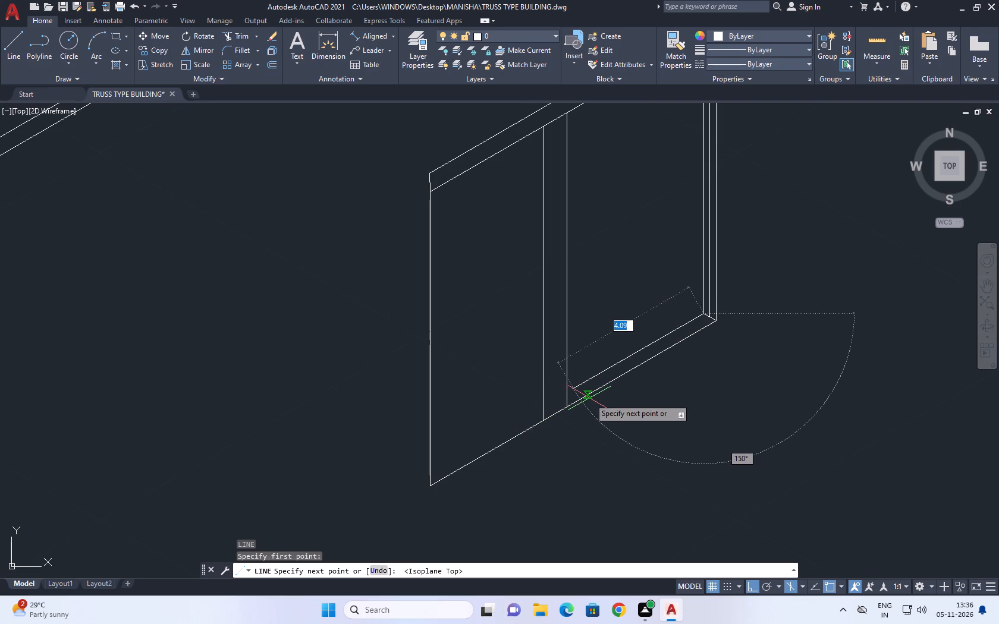
{"action": "scroll", "coordinate": [589, 397], "scroll_direction": "down", "scroll_amount": 2}
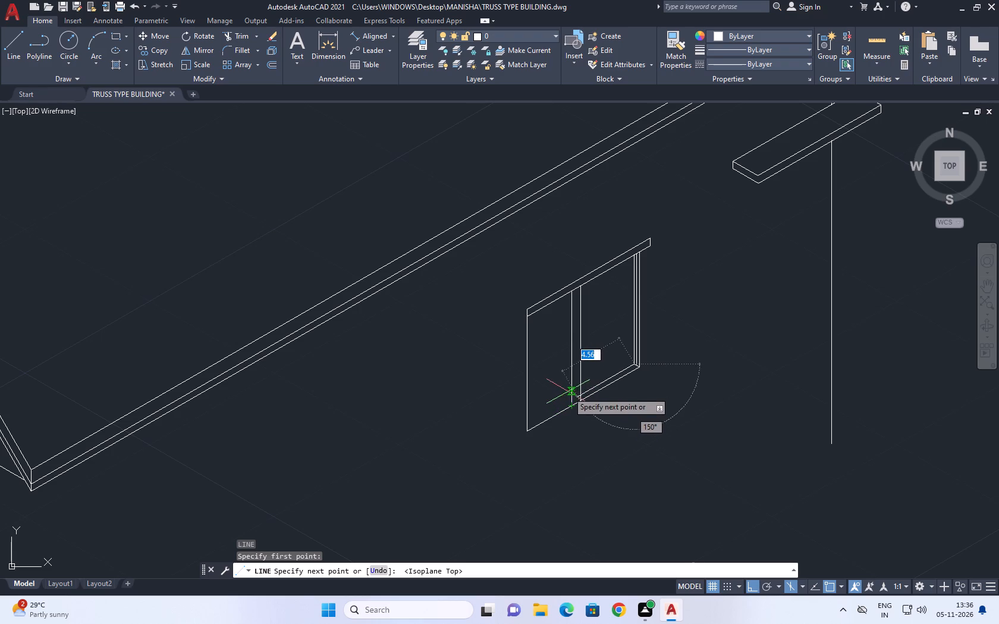
{"action": "scroll", "coordinate": [564, 385], "scroll_direction": "up", "scroll_amount": 3}
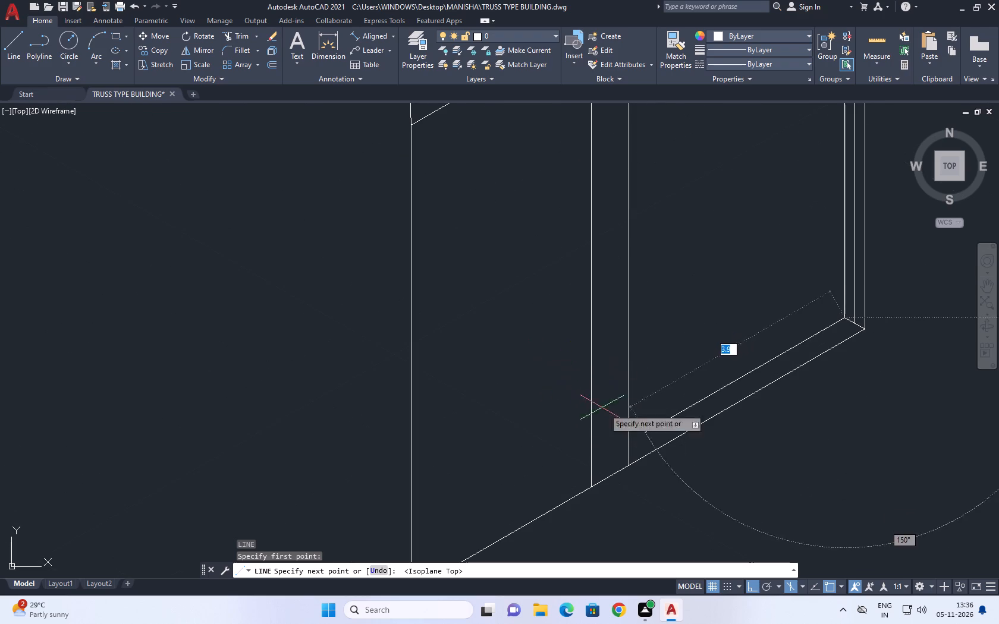
{"action": "scroll", "coordinate": [617, 453], "scroll_direction": "up", "scroll_amount": 2}
{"action": "left_click", "coordinate": [606, 430]}
{"action": "right_click", "coordinate": [633, 379]}
{"action": "left_click", "coordinate": [689, 407]}
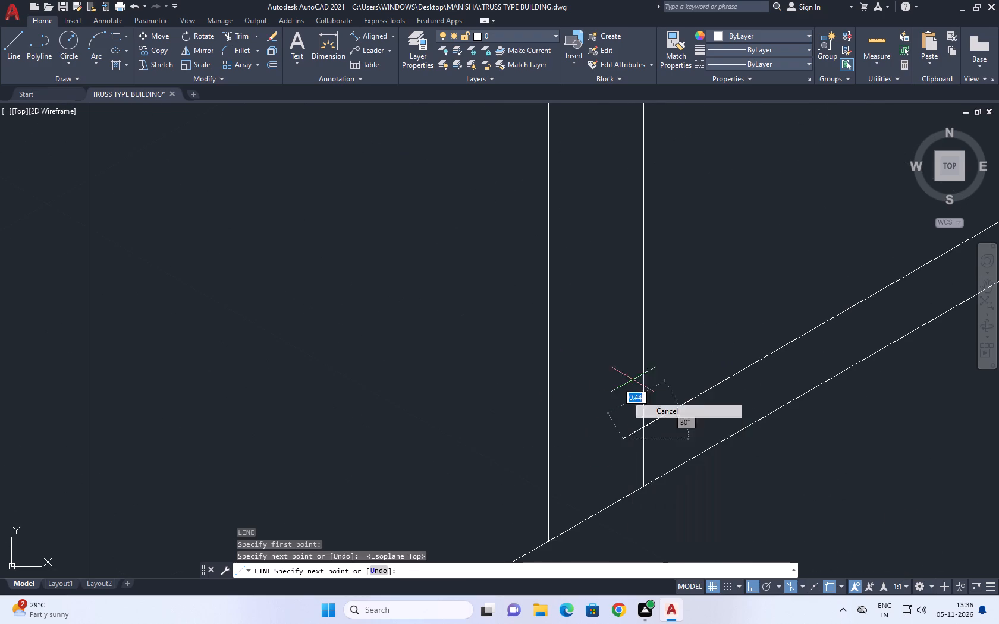
Trim the end of the inner sill line where it extends past the mullion line.
{"action": "scroll", "coordinate": [664, 398], "scroll_direction": "down", "scroll_amount": 6}
{"action": "middle_click_drag", "start_coordinate": [723, 312], "coordinate": [602, 310]}
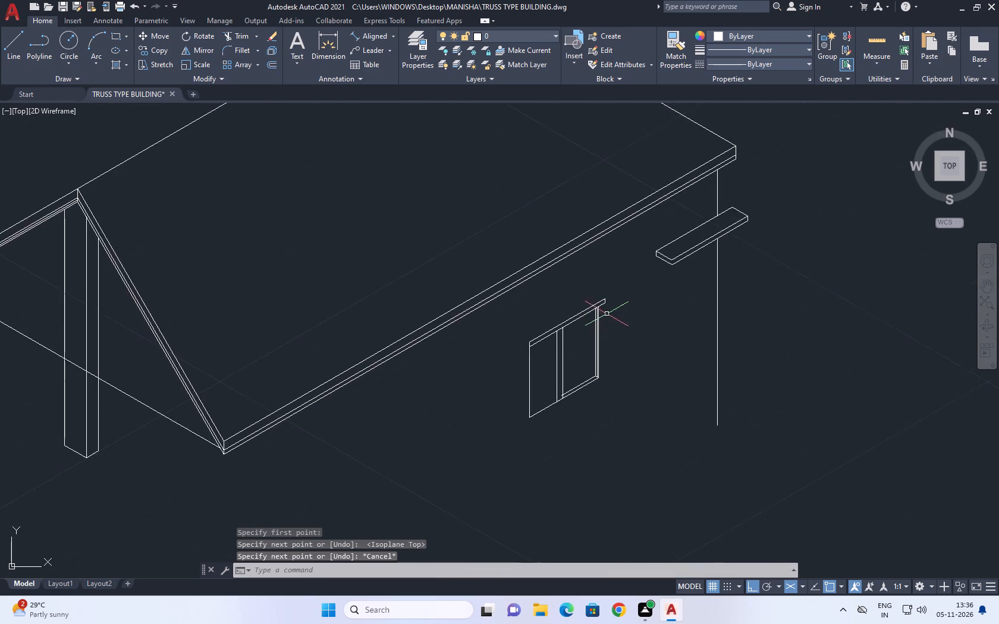
{"action": "scroll", "coordinate": [607, 314], "scroll_direction": "down", "scroll_amount": 1}
{"action": "middle_click_drag", "start_coordinate": [612, 325], "coordinate": [604, 328]}
{"action": "scroll", "coordinate": [602, 328], "scroll_direction": "down", "scroll_amount": 1}
{"action": "middle_click_drag", "start_coordinate": [670, 409], "coordinate": [612, 369]}
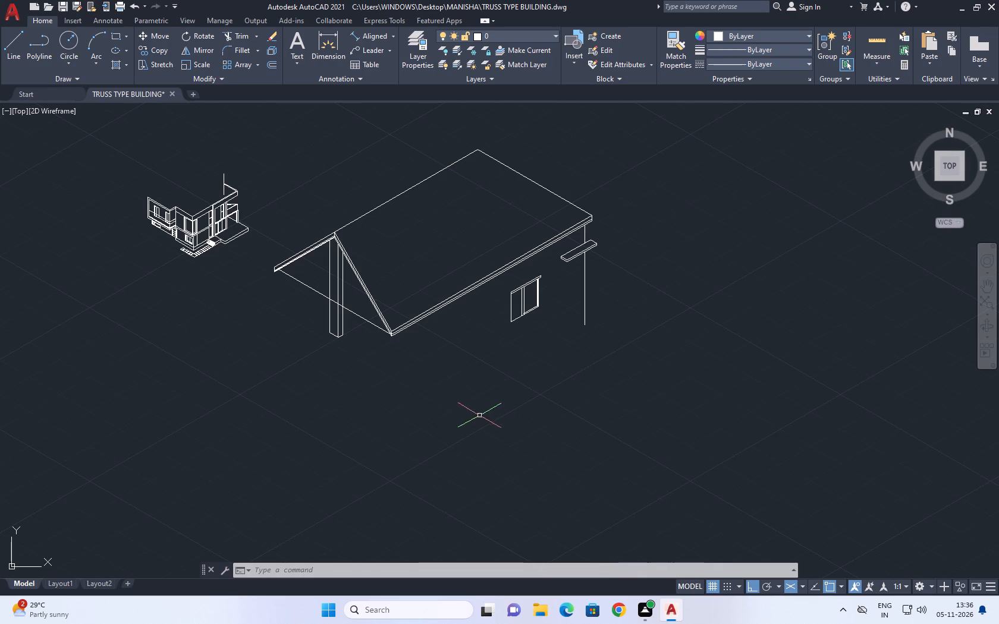
{"action": "middle_click_drag", "start_coordinate": [277, 344], "coordinate": [395, 314]}
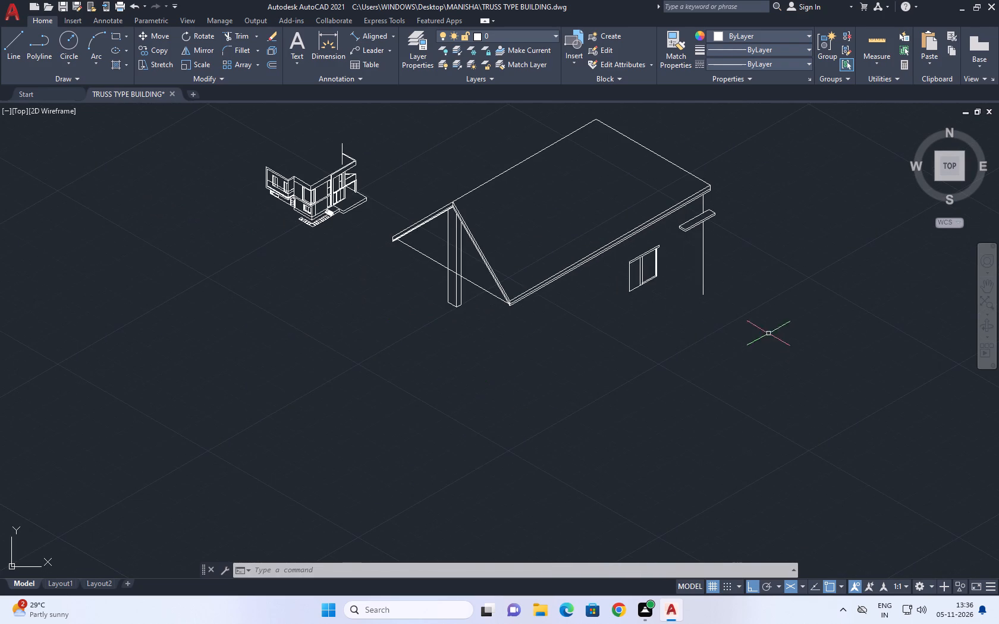
{"action": "scroll", "coordinate": [643, 237], "scroll_direction": "up", "scroll_amount": 2}
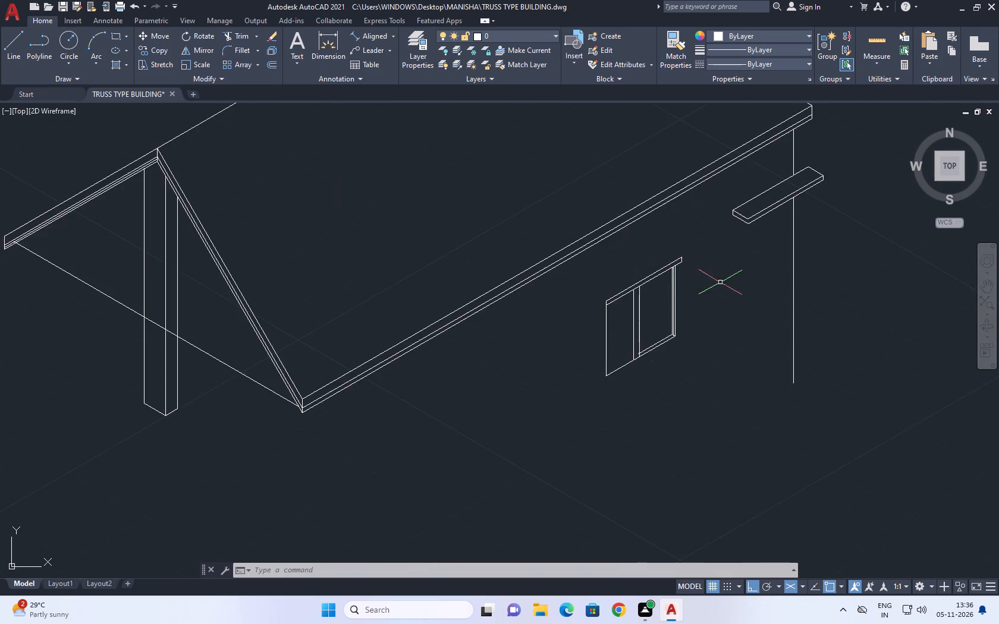
{"action": "middle_click_drag", "start_coordinate": [724, 297], "coordinate": [659, 258]}
{"action": "scroll", "coordinate": [566, 310], "scroll_direction": "up", "scroll_amount": 2}
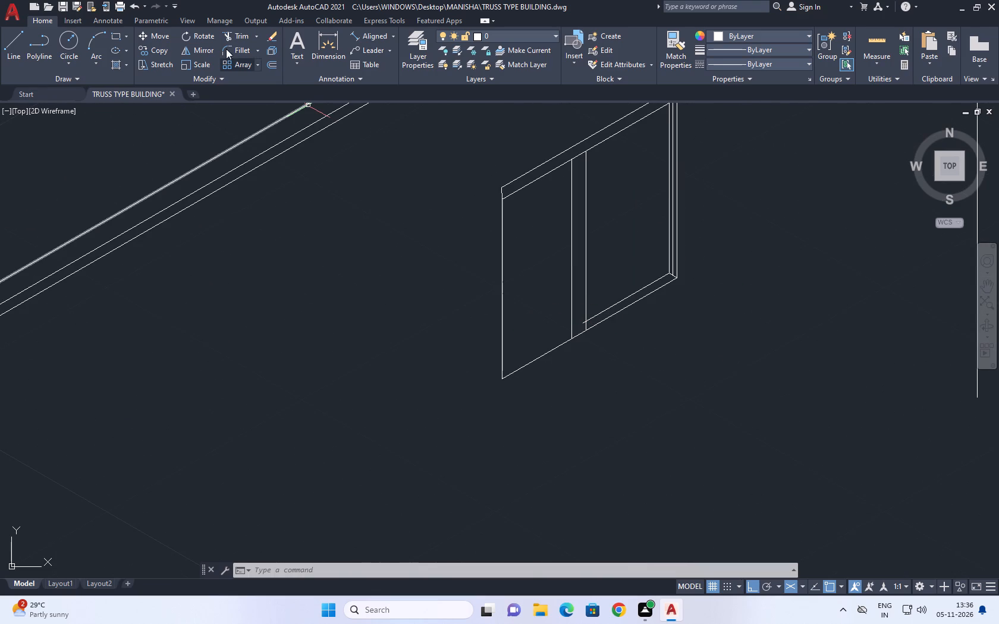
{"action": "left_click", "coordinate": [240, 39]}
{"action": "scroll", "coordinate": [579, 310], "scroll_direction": "up", "scroll_amount": 3}
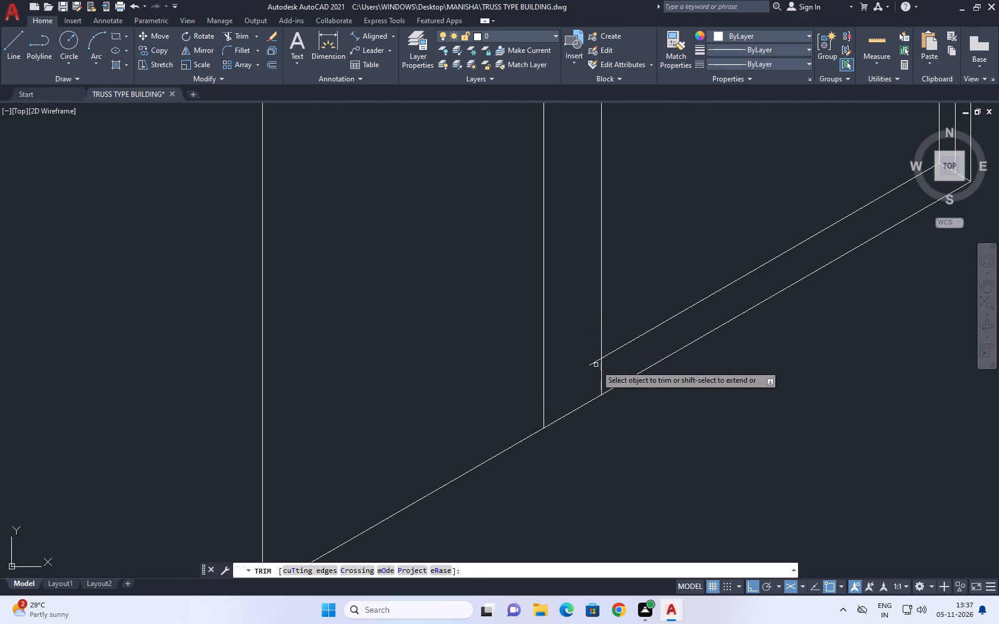
{"action": "left_click", "coordinate": [596, 365]}
{"action": "left_click", "coordinate": [590, 354]}
{"action": "right_click_drag", "start_coordinate": [575, 326], "coordinate": [564, 320]}
{"action": "left_click", "coordinate": [588, 343]}
{"action": "scroll", "coordinate": [589, 341], "scroll_direction": "down", "scroll_amount": 3}
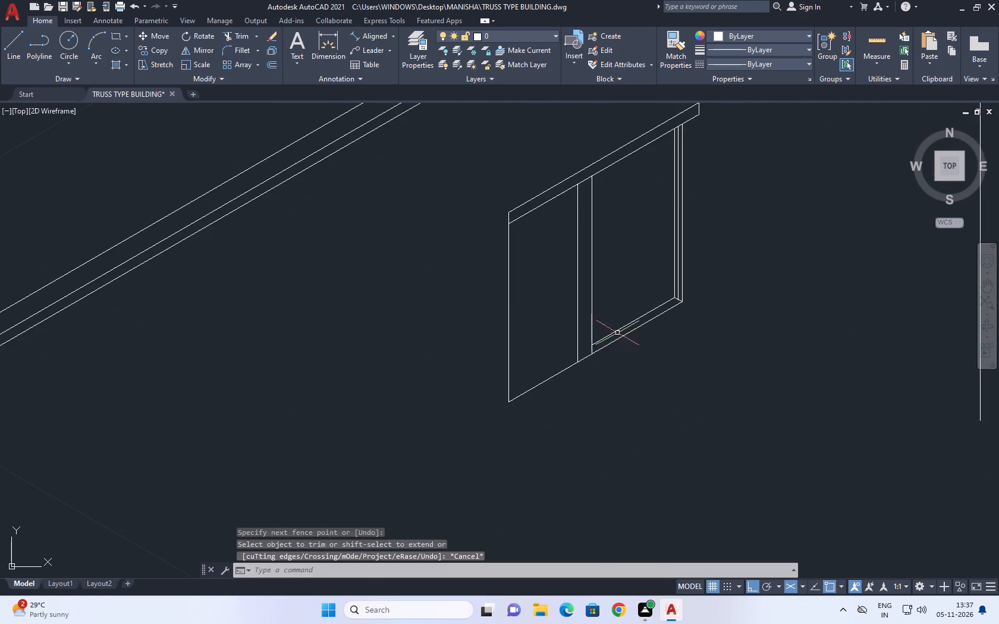
Move the mullion's near vertical line along the slab's lower edge, closer to the other mullion line.
{"action": "middle_click_drag", "start_coordinate": [585, 247], "coordinate": [597, 299]}
{"action": "middle_click_drag", "start_coordinate": [592, 318], "coordinate": [588, 342]}
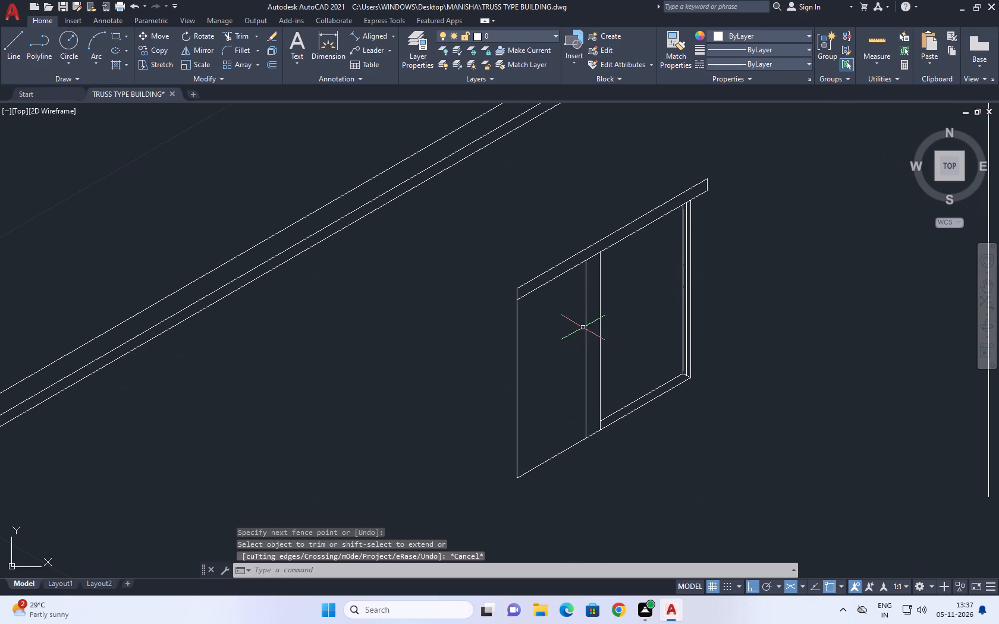
{"action": "scroll", "coordinate": [582, 318], "scroll_direction": "up", "scroll_amount": 2}
{"action": "left_click_drag", "start_coordinate": [597, 311], "coordinate": [588, 319]}
{"action": "left_click", "coordinate": [563, 328]}
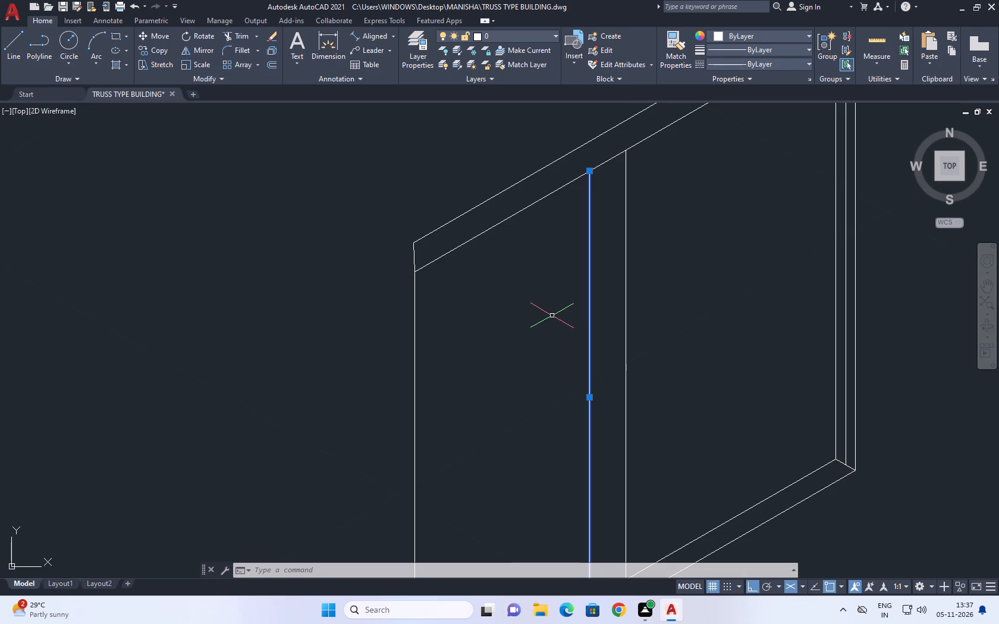
{"action": "middle_click_drag", "start_coordinate": [552, 244], "coordinate": [548, 289]}
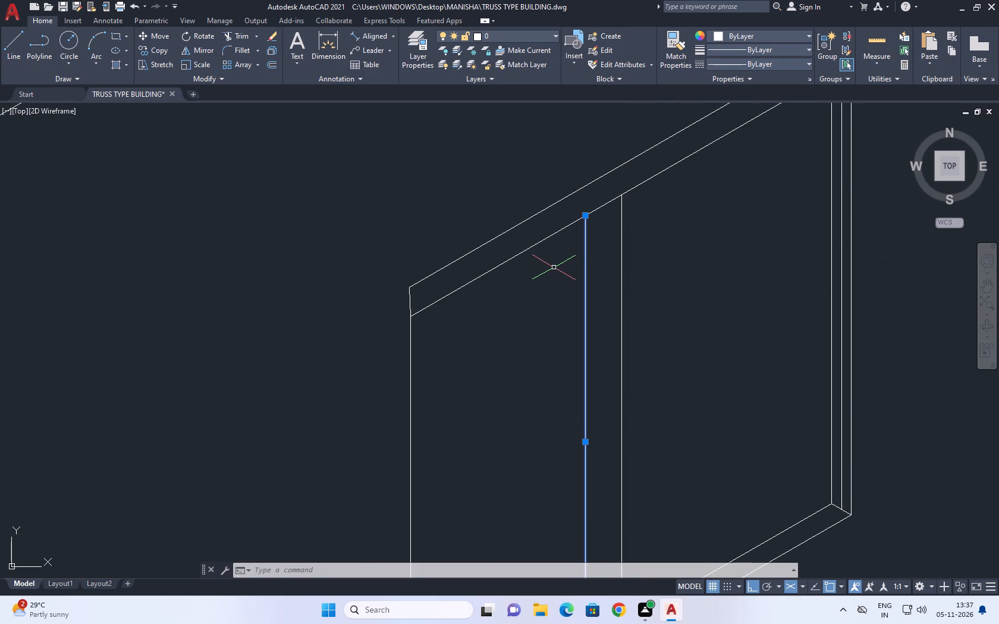
{"action": "middle_click_drag", "start_coordinate": [584, 252], "coordinate": [554, 252]}
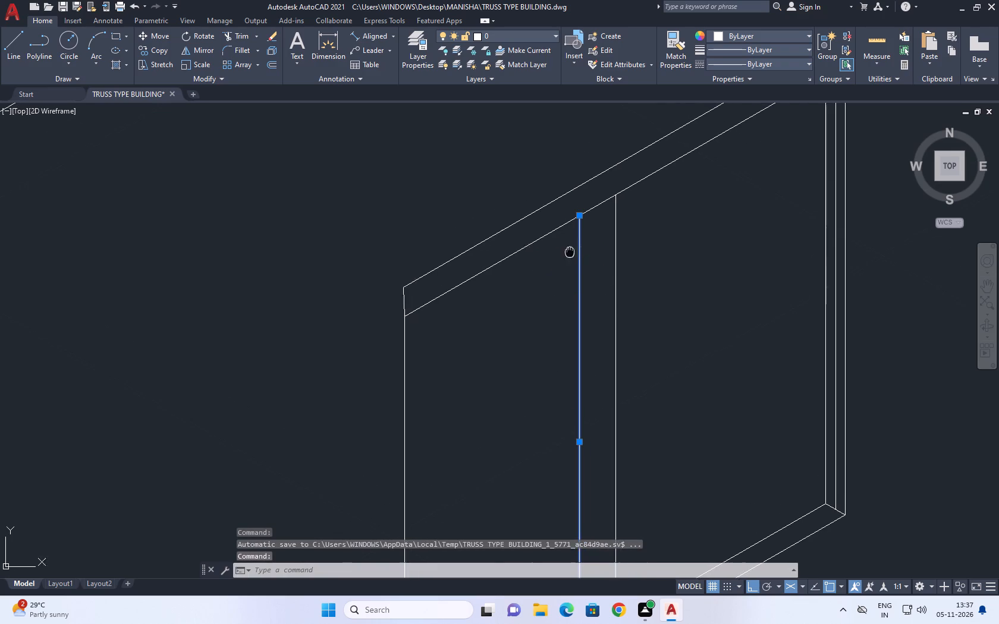
{"action": "middle_click_drag", "start_coordinate": [554, 252], "coordinate": [478, 252]}
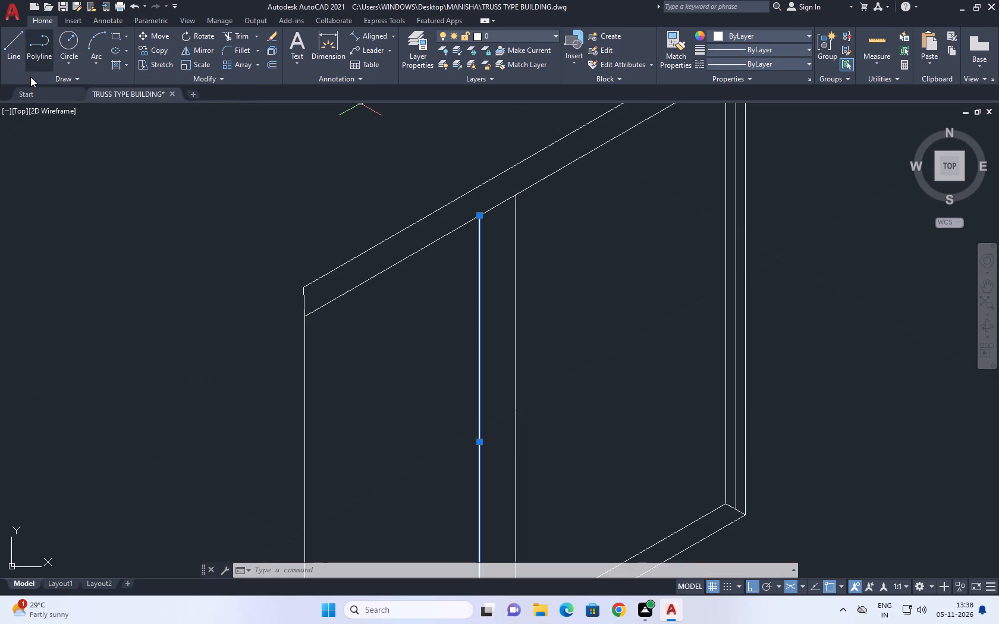
{"action": "middle_click_drag", "start_coordinate": [501, 188], "coordinate": [488, 194]}
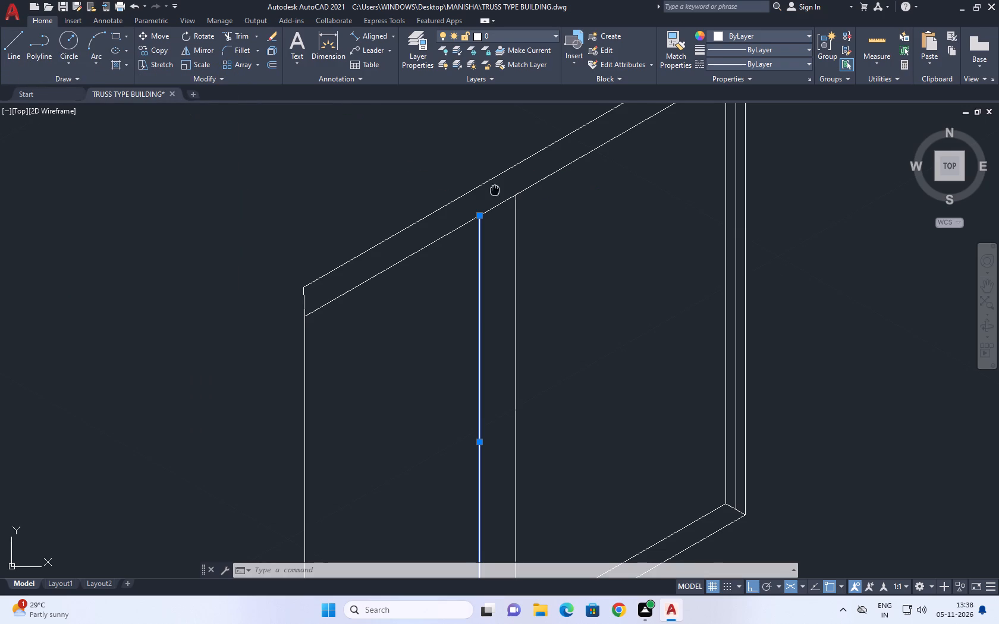
{"action": "middle_click_drag", "start_coordinate": [488, 194], "coordinate": [483, 198]}
{"action": "key", "text": "m"}
{"action": "key", "text": "space"}
{"action": "scroll", "coordinate": [464, 220], "scroll_direction": "up", "scroll_amount": 2}
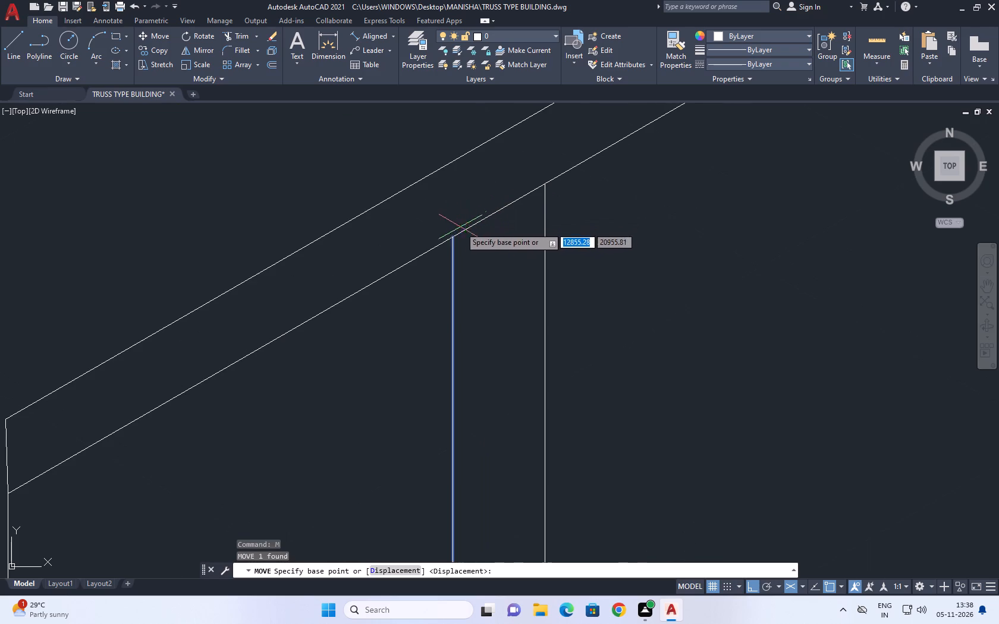
{"action": "left_click", "coordinate": [451, 237]}
{"action": "left_click", "coordinate": [486, 215]}
{"action": "scroll", "coordinate": [515, 192], "scroll_direction": "down", "scroll_amount": 4}
{"action": "middle_click", "coordinate": [573, 220]}
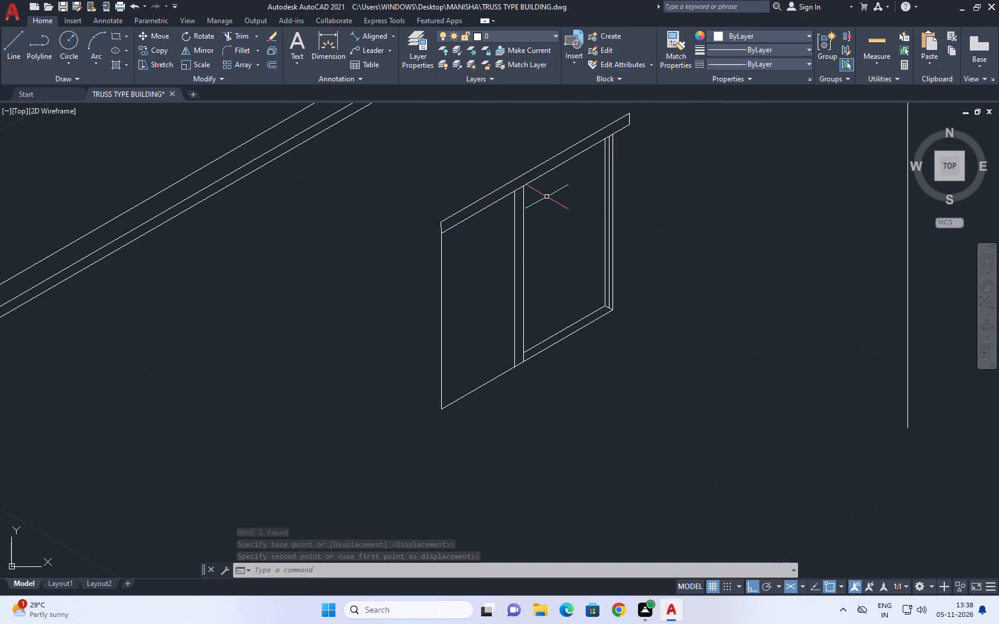
Copy the lower edge of the slab above the window vertically downward by 0.1.
{"action": "middle_click_drag", "start_coordinate": [557, 254], "coordinate": [562, 274]}
{"action": "middle_click_drag", "start_coordinate": [497, 215], "coordinate": [499, 228]}
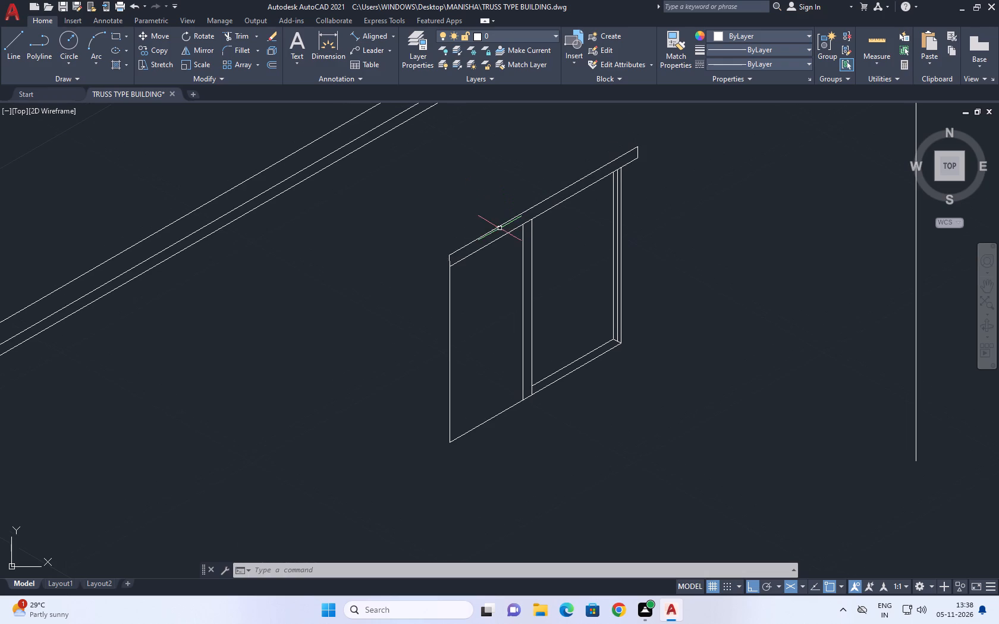
{"action": "scroll", "coordinate": [541, 199], "scroll_direction": "up", "scroll_amount": 3}
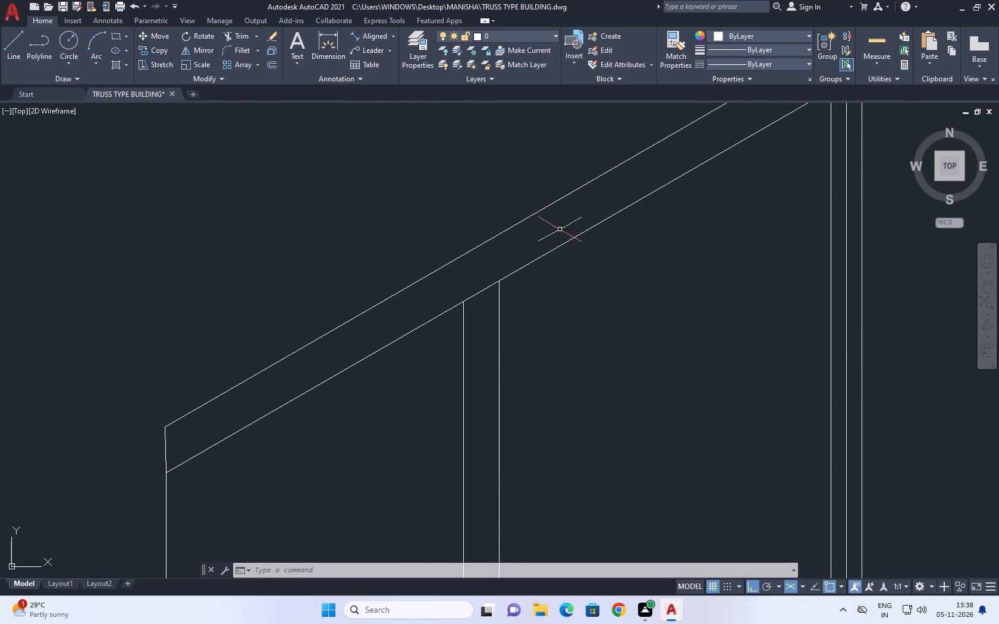
{"action": "left_click", "coordinate": [560, 235]}
{"action": "left_click_drag", "start_coordinate": [554, 256], "coordinate": [551, 266]}
{"action": "key", "text": "c"}
{"action": "key", "text": "o"}
{"action": "key", "text": "space"}
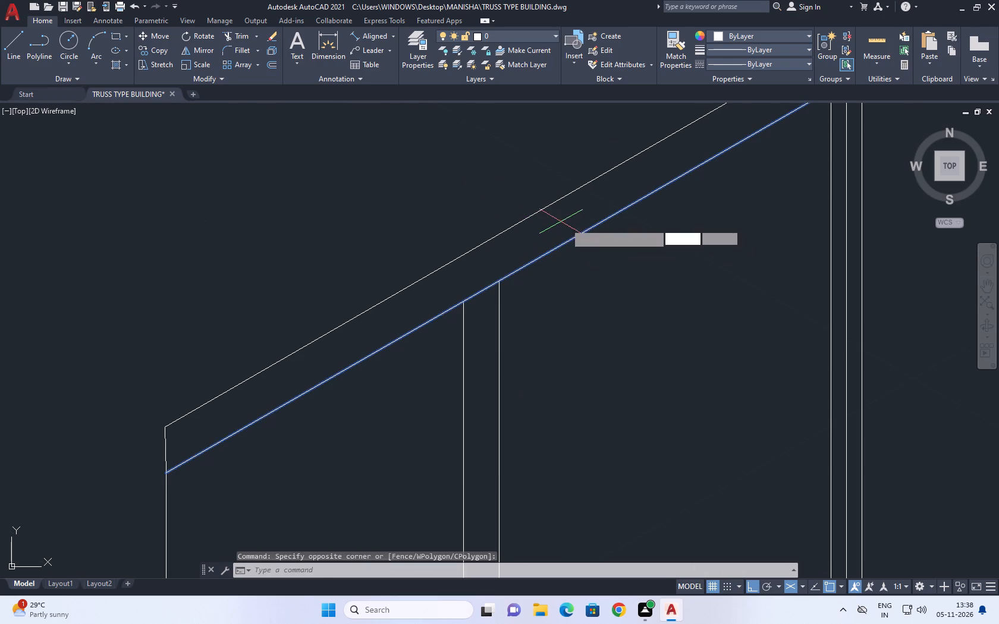
{"action": "left_click", "coordinate": [567, 231]}
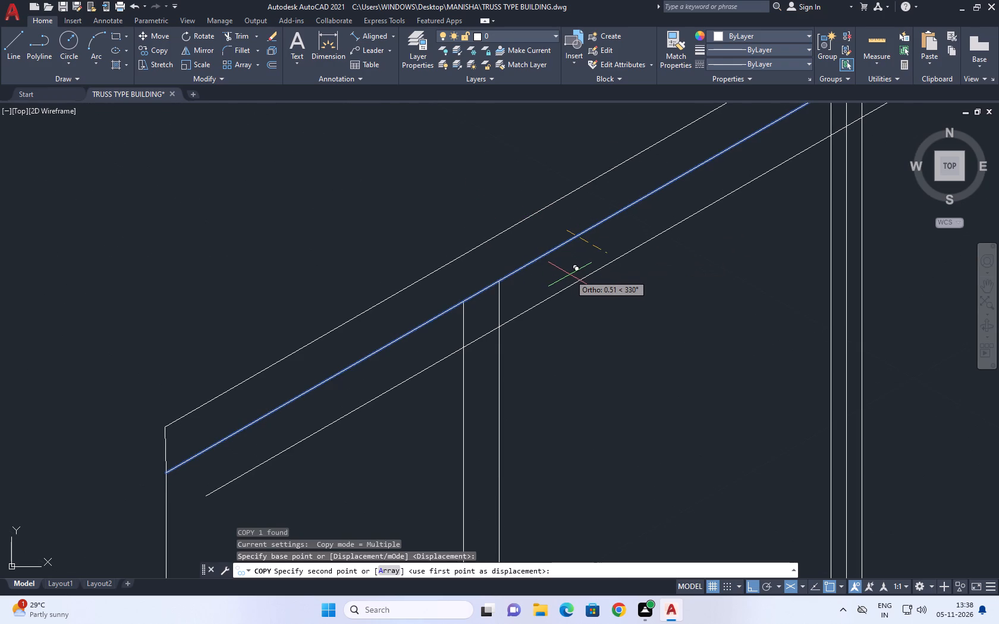
{"action": "key", "text": "F5"}
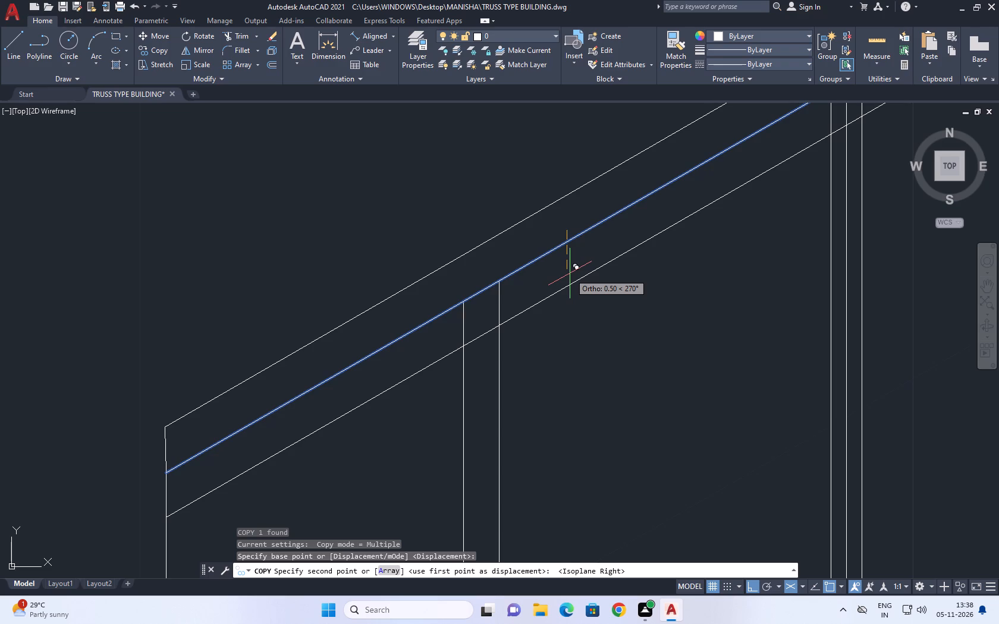
{"action": "type", "text": "0.1"}
{"action": "key", "text": "Return"}
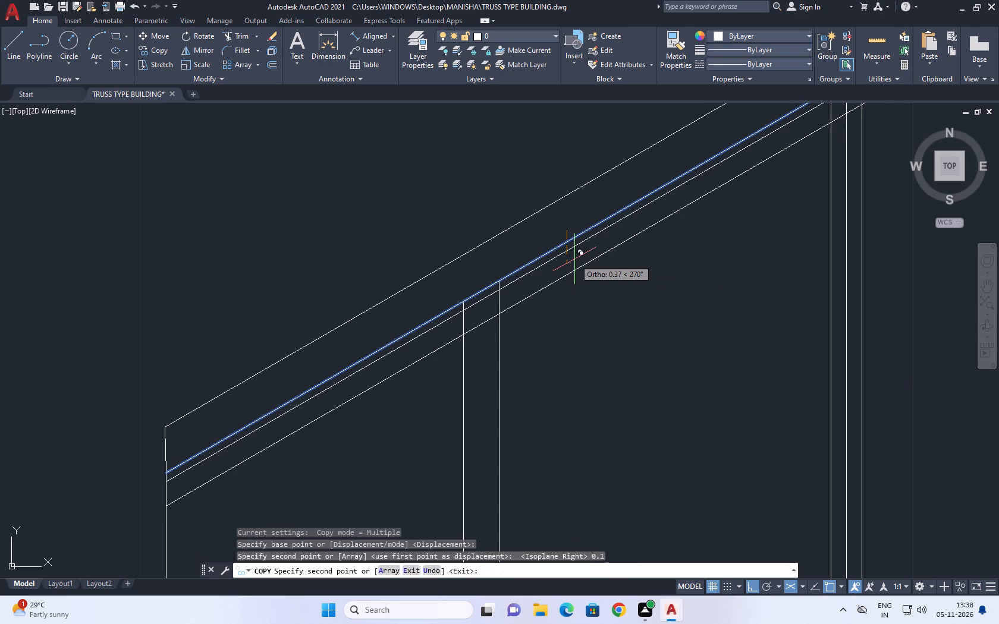
{"action": "key", "text": "space"}
Trim the copied head line beyond the innermost jamb line, and trim that jamb line's top above the head line.
{"action": "scroll", "coordinate": [623, 248], "scroll_direction": "down", "scroll_amount": 3}
{"action": "key", "text": "t"}
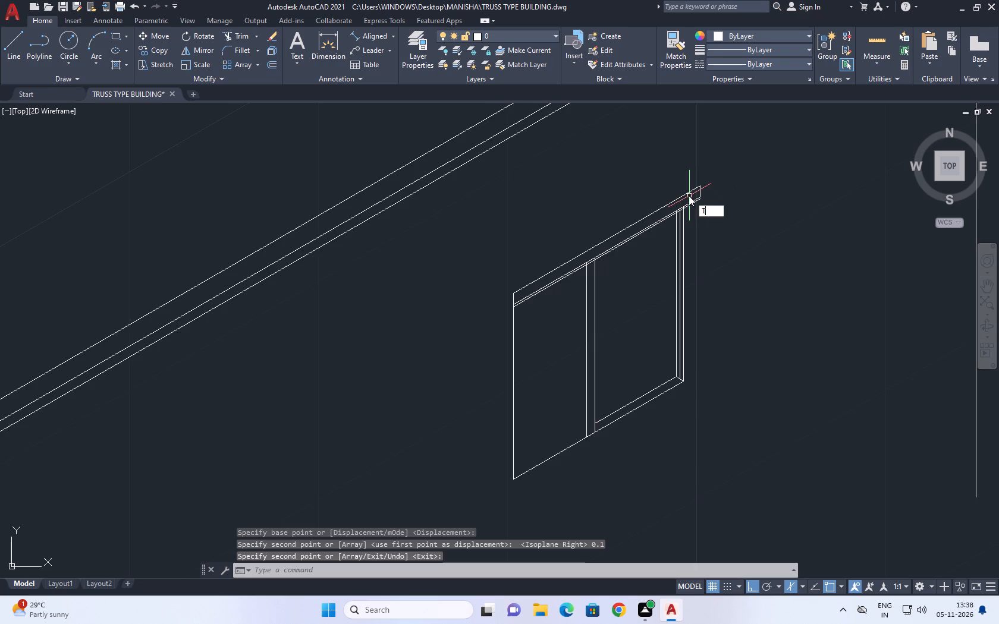
{"action": "key", "text": "r"}
{"action": "key", "text": "space"}
{"action": "scroll", "coordinate": [689, 196], "scroll_direction": "up", "scroll_amount": 4}
{"action": "scroll", "coordinate": [558, 332], "scroll_direction": "up", "scroll_amount": 3}
{"action": "left_click_drag", "start_coordinate": [684, 220], "coordinate": [693, 219]}
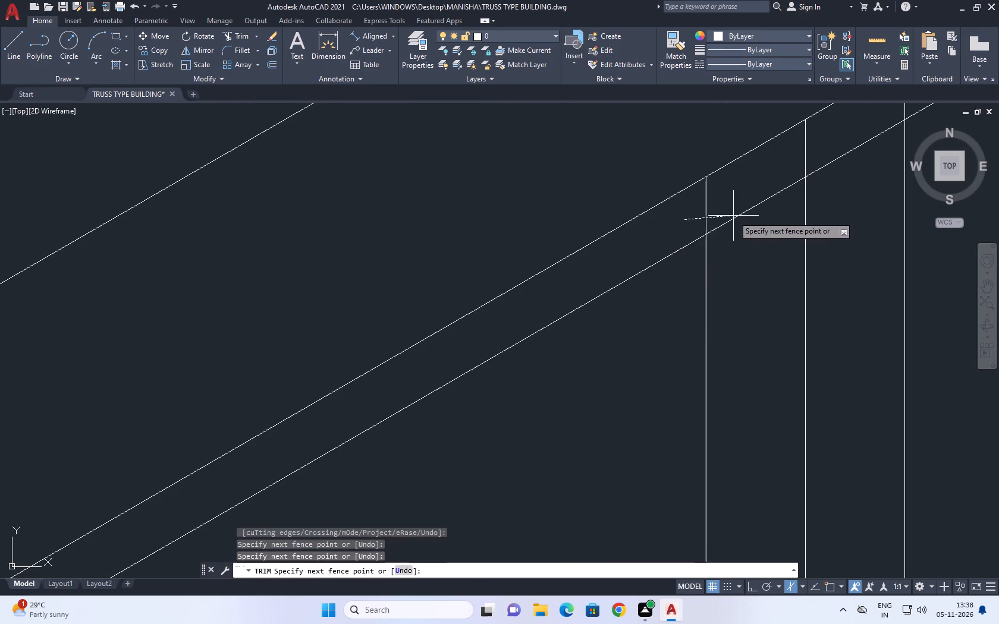
{"action": "left_click", "coordinate": [747, 253]}
{"action": "scroll", "coordinate": [654, 229], "scroll_direction": "down", "scroll_amount": 2}
{"action": "middle_click_drag", "start_coordinate": [749, 203], "coordinate": [715, 252]}
{"action": "left_click", "coordinate": [751, 221]}
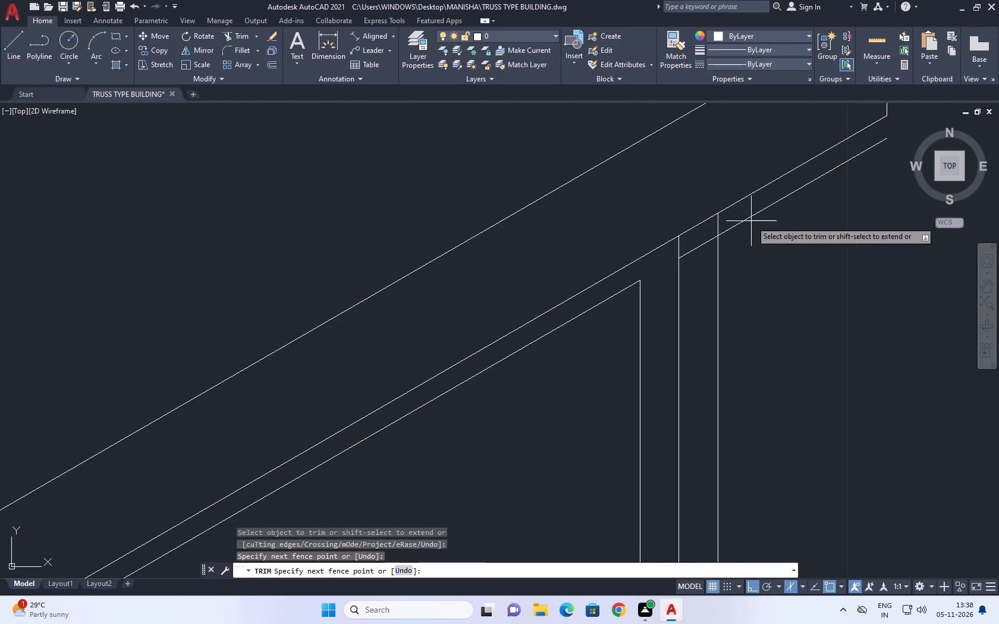
{"action": "left_click", "coordinate": [743, 207]}
{"action": "left_click", "coordinate": [711, 241]}
{"action": "scroll", "coordinate": [661, 244], "scroll_direction": "down", "scroll_amount": 5}
{"action": "key", "text": "space"}
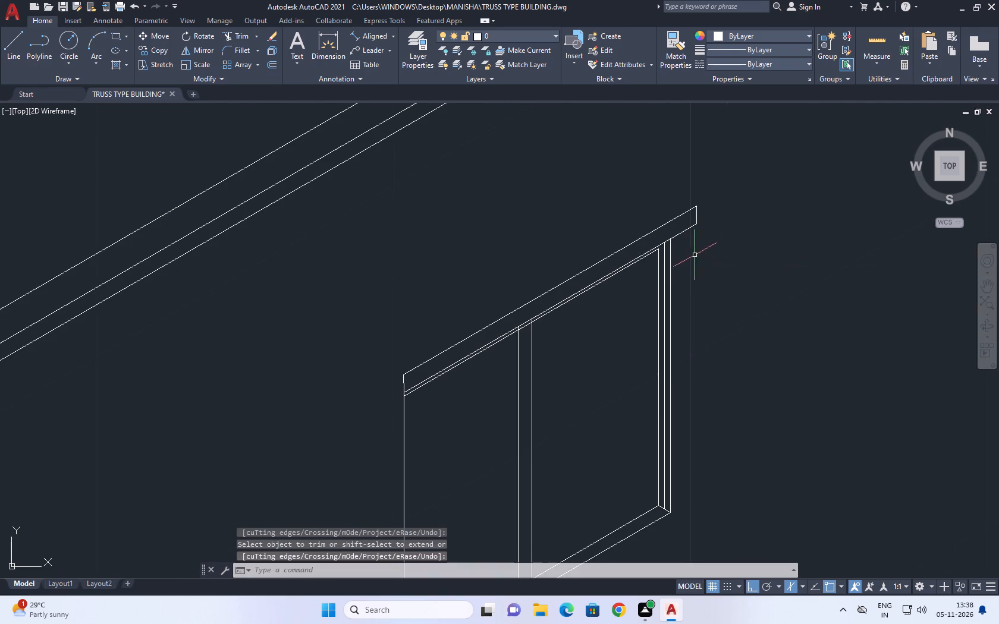
Trim the tops of both mullion lines between the slab's lower edge and the copied head line.
{"action": "middle_click_drag", "start_coordinate": [692, 247], "coordinate": [605, 223]}
{"action": "type", "text": "TR"}
{"action": "key", "text": "space"}
{"action": "scroll", "coordinate": [423, 311], "scroll_direction": "up", "scroll_amount": 5}
{"action": "left_click", "coordinate": [460, 269]}
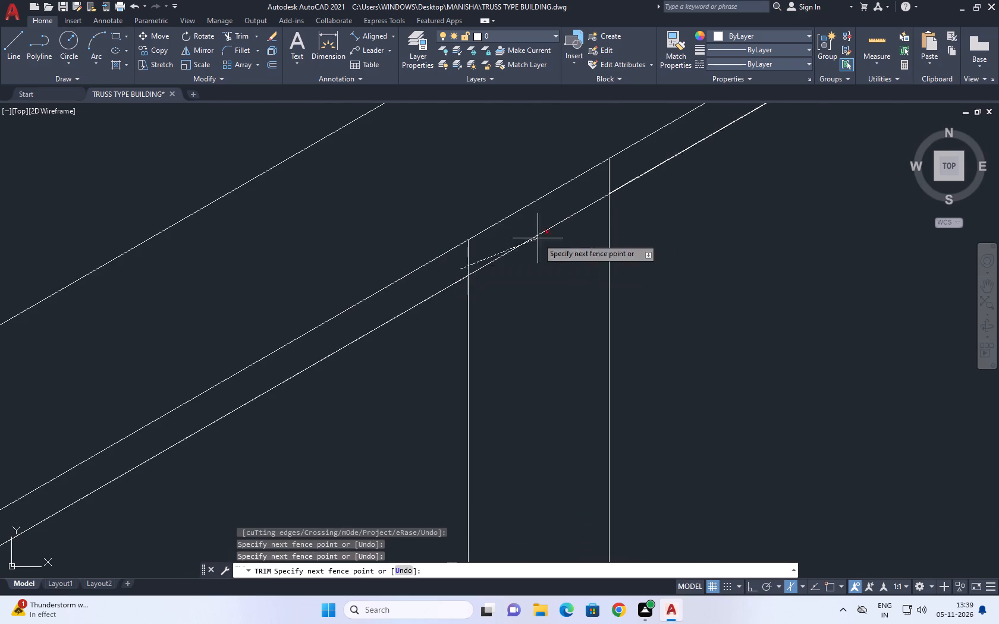
{"action": "left_click", "coordinate": [614, 166]}
{"action": "key", "text": "space"}
{"action": "scroll", "coordinate": [518, 230], "scroll_direction": "down", "scroll_amount": 6}
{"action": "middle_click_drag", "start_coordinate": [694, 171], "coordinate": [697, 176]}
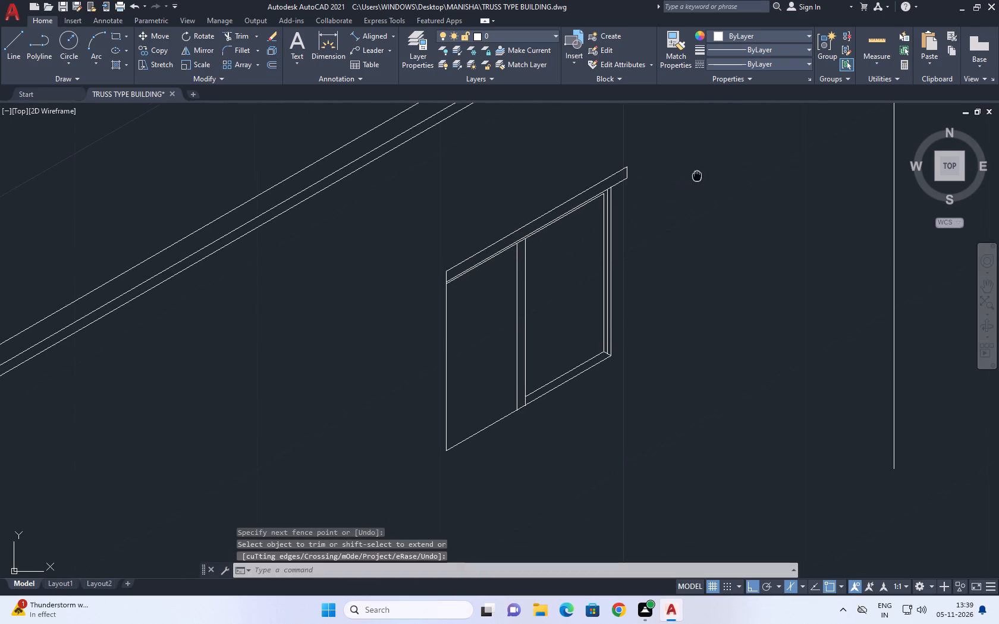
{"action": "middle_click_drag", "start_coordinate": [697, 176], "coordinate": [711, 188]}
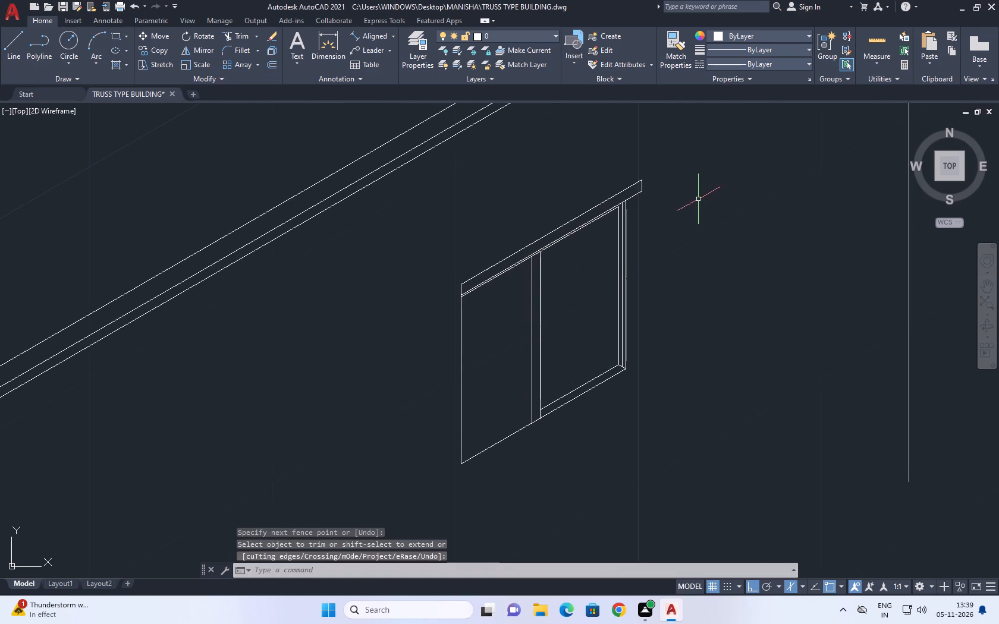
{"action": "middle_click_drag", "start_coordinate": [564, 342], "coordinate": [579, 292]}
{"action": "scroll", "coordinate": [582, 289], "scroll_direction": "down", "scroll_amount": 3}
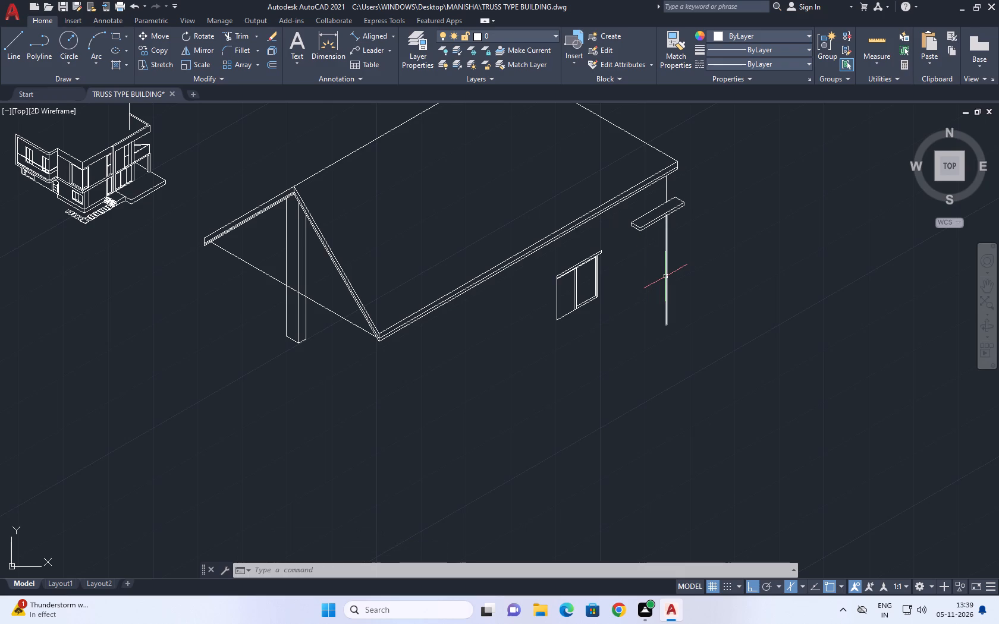
Draw an isometric guide line from the top end corner of the slab at the wall corner, running along the wall past the window.
{"action": "scroll", "coordinate": [656, 239], "scroll_direction": "up", "scroll_amount": 3}
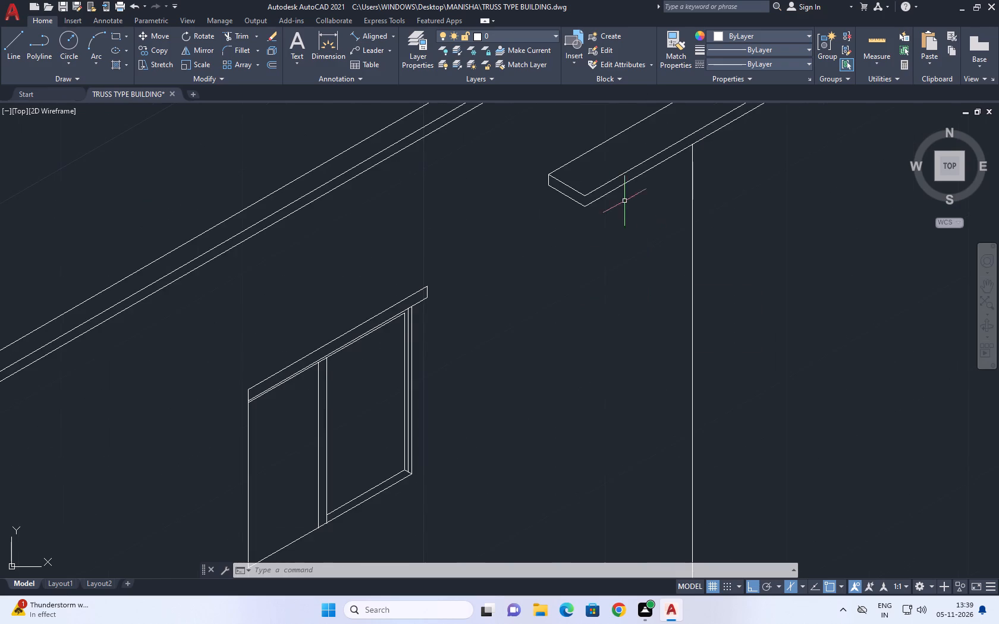
{"action": "middle_click_drag", "start_coordinate": [612, 181], "coordinate": [568, 253]}
{"action": "scroll", "coordinate": [609, 212], "scroll_direction": "up", "scroll_amount": 1}
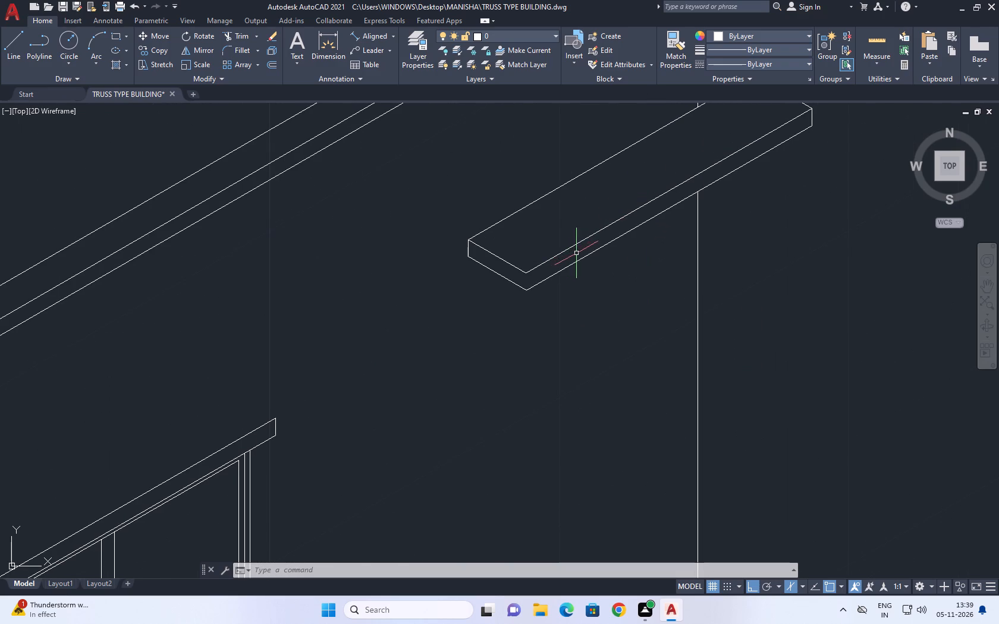
{"action": "scroll", "coordinate": [562, 247], "scroll_direction": "down", "scroll_amount": 2}
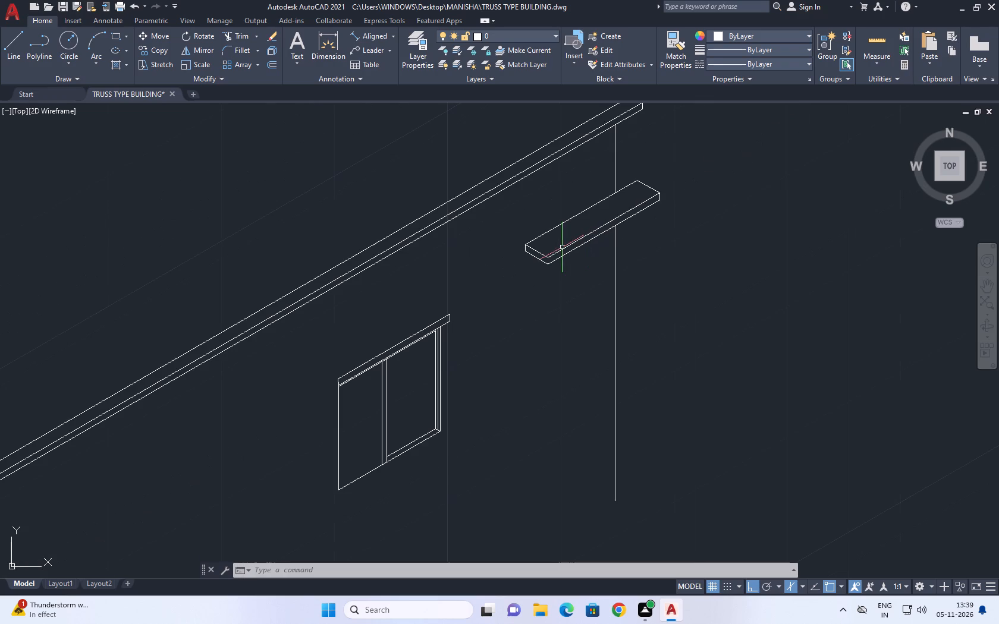
{"action": "scroll", "coordinate": [562, 247], "scroll_direction": "down", "scroll_amount": 1}
{"action": "middle_click_drag", "start_coordinate": [575, 225], "coordinate": [592, 181]}
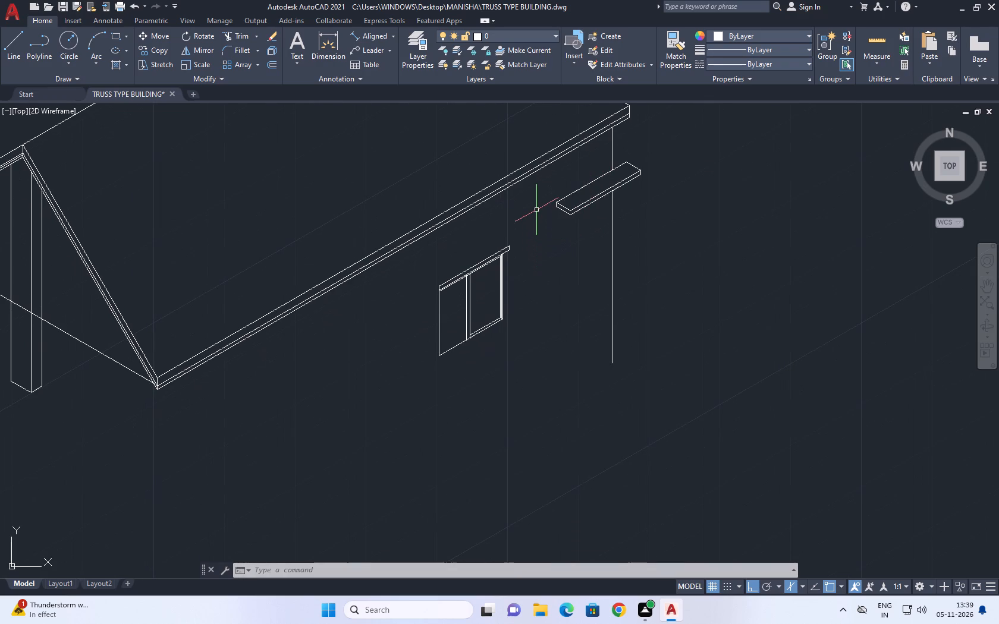
{"action": "type", "text": "L"}
{"action": "key", "text": "space"}
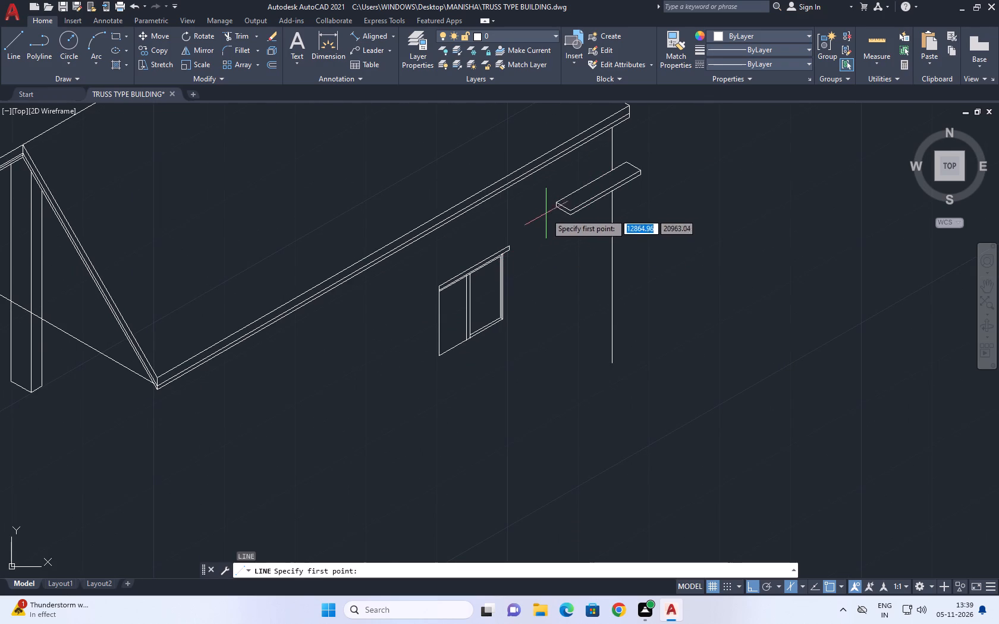
{"action": "left_click", "coordinate": [555, 203]}
{"action": "left_click", "coordinate": [381, 298]}
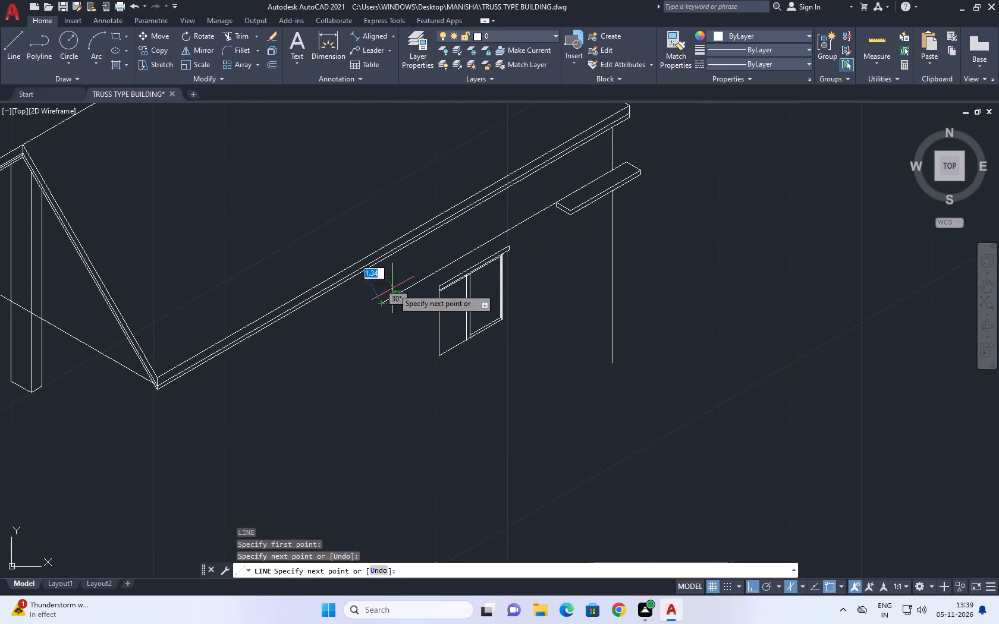
{"action": "key", "text": "space"}
Move the whole window with its slab vertically up until the slab's top edge meets the guide line.
{"action": "left_click", "coordinate": [423, 254]}
{"action": "left_click", "coordinate": [543, 366]}
{"action": "scroll", "coordinate": [458, 267], "scroll_direction": "up", "scroll_amount": 2}
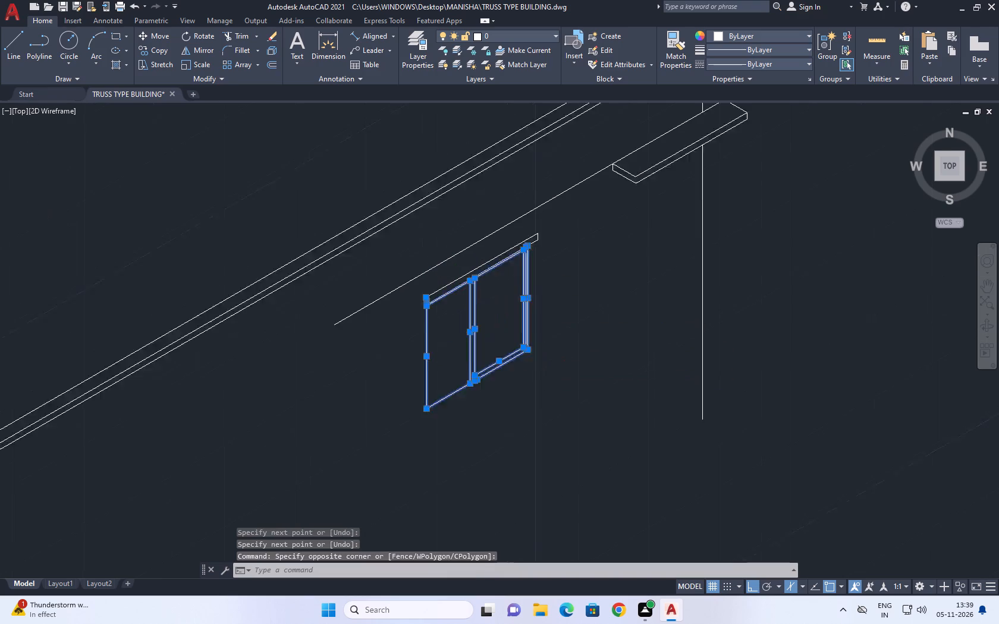
{"action": "left_click", "coordinate": [385, 216]}
{"action": "left_click", "coordinate": [633, 427]}
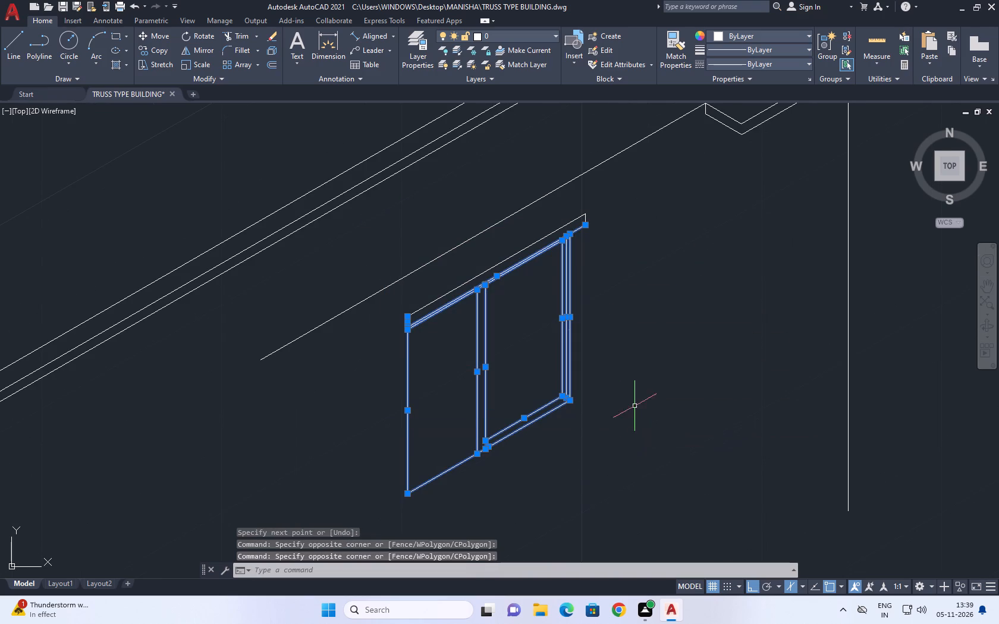
{"action": "left_click", "coordinate": [591, 209]}
{"action": "left_click_drag", "start_coordinate": [554, 239], "coordinate": [545, 244]}
{"action": "scroll", "coordinate": [506, 247], "scroll_direction": "up", "scroll_amount": 1}
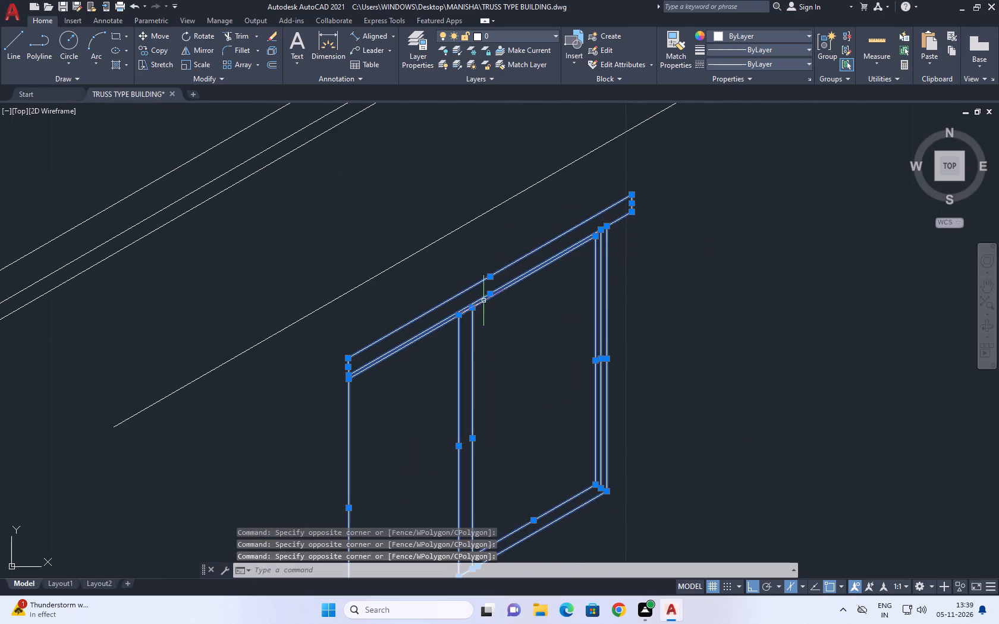
{"action": "scroll", "coordinate": [590, 295], "scroll_direction": "down", "scroll_amount": 2}
{"action": "key", "text": "m"}
{"action": "key", "text": "space"}
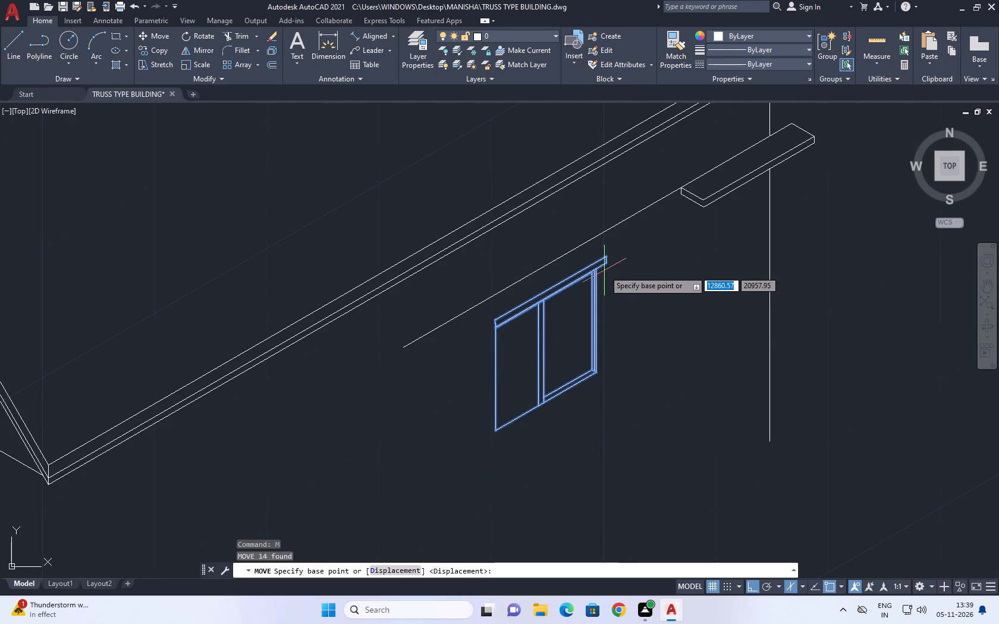
{"action": "scroll", "coordinate": [602, 254], "scroll_direction": "up", "scroll_amount": 3}
{"action": "left_click", "coordinate": [612, 267]}
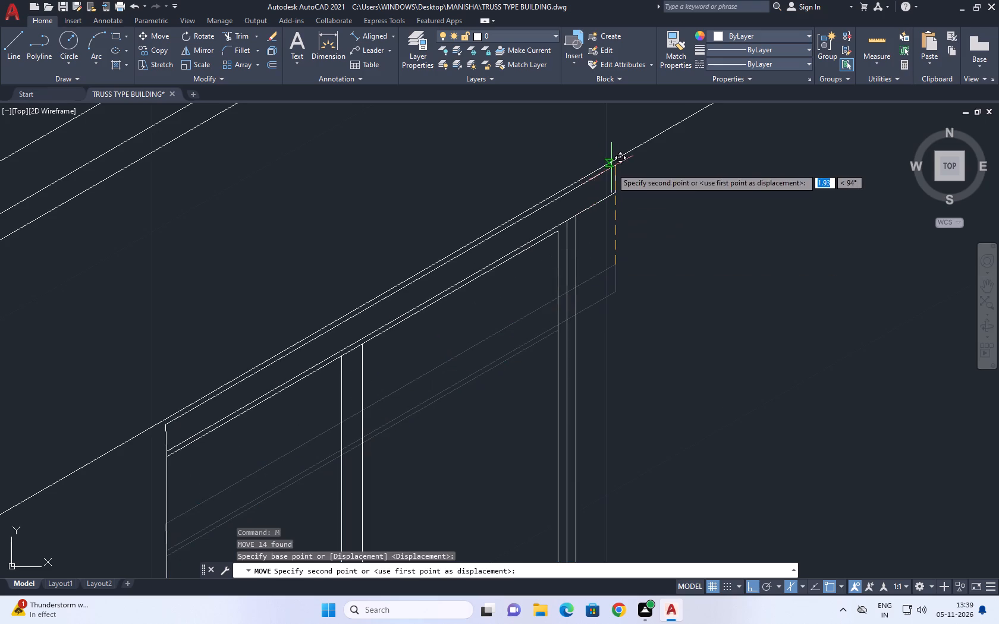
{"action": "left_click", "coordinate": [612, 161]}
{"action": "scroll", "coordinate": [620, 212], "scroll_direction": "down", "scroll_amount": 3}
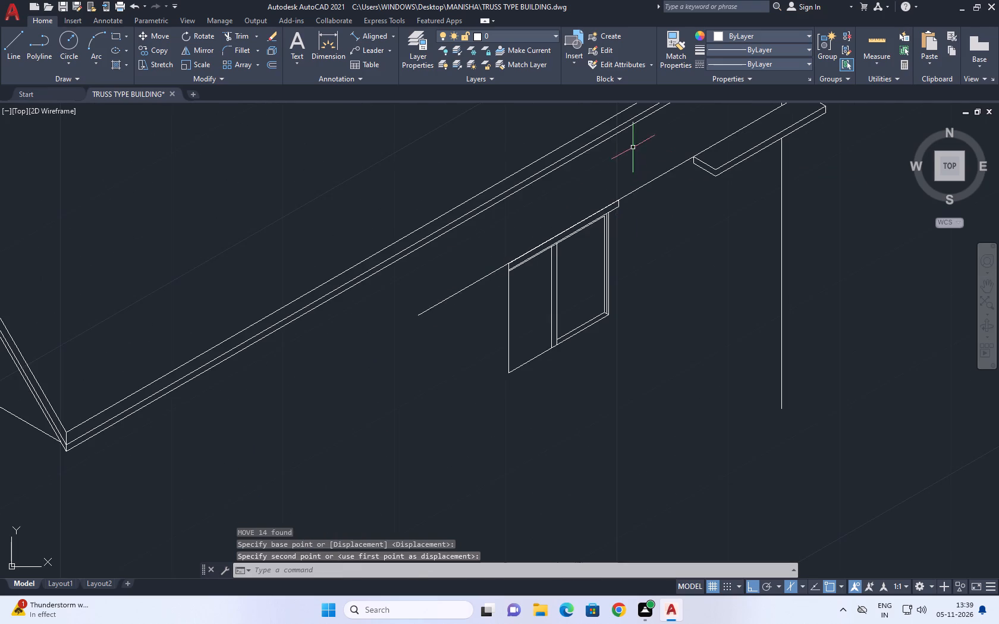
Erase the guide line between the window's slab and the corner slab.
{"action": "scroll", "coordinate": [649, 168], "scroll_direction": "up", "scroll_amount": 2}
{"action": "left_click", "coordinate": [680, 203]}
{"action": "left_click", "coordinate": [662, 181]}
{"action": "key", "text": "Delete"}
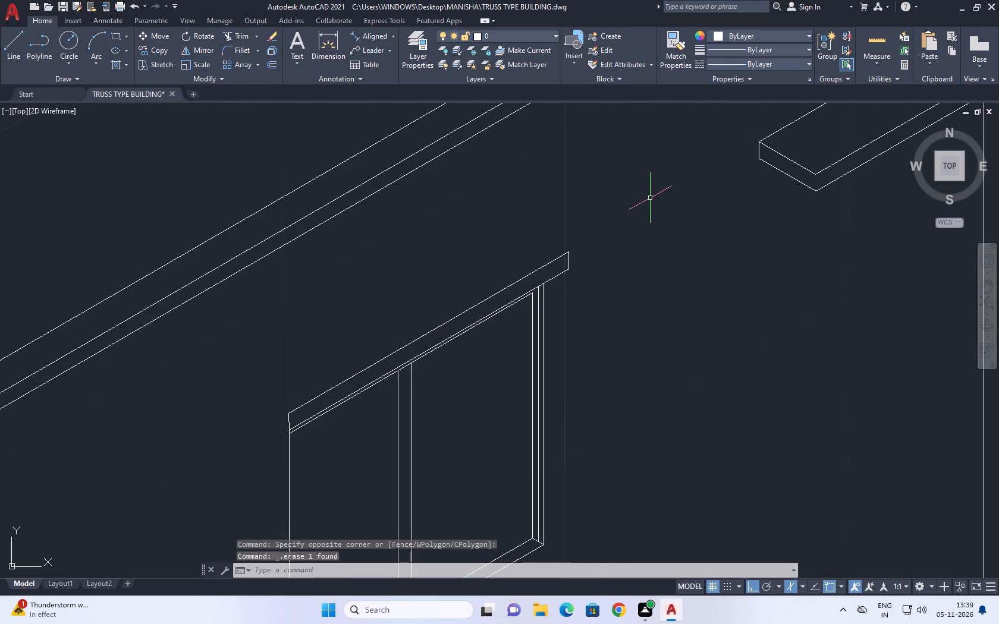
Draw a vertical line about 8 long down from the corner slab's lower back corner, ending in line with the window's bottom edge.
{"action": "scroll", "coordinate": [650, 198], "scroll_direction": "down", "scroll_amount": 2}
{"action": "middle_click_drag", "start_coordinate": [686, 183], "coordinate": [684, 157]}
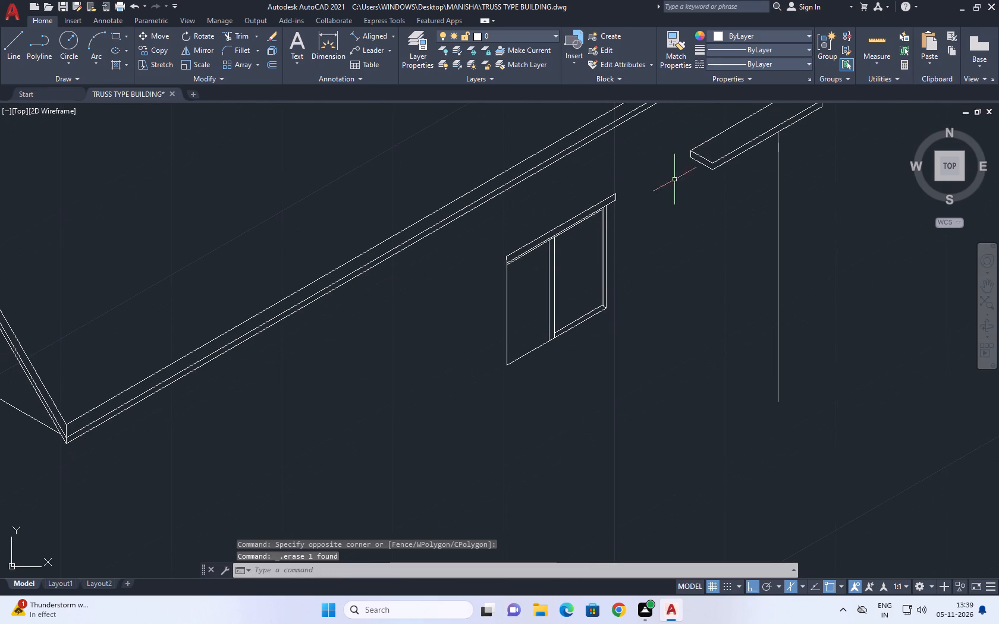
{"action": "scroll", "coordinate": [690, 170], "scroll_direction": "up", "scroll_amount": 1}
{"action": "middle_click_drag", "start_coordinate": [690, 174], "coordinate": [698, 224]}
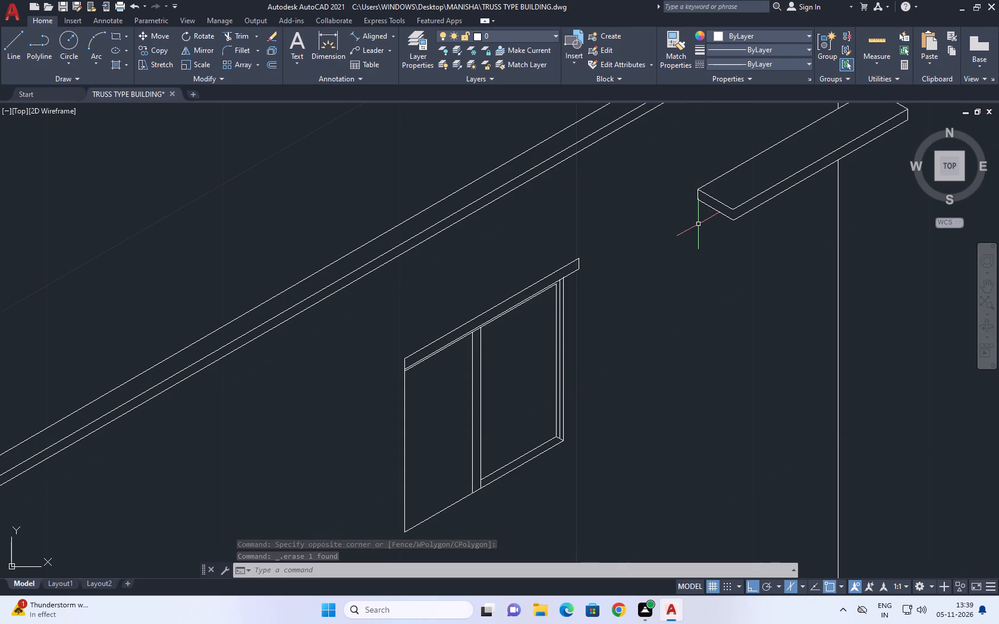
{"action": "key", "text": "l"}
{"action": "key", "text": "space"}
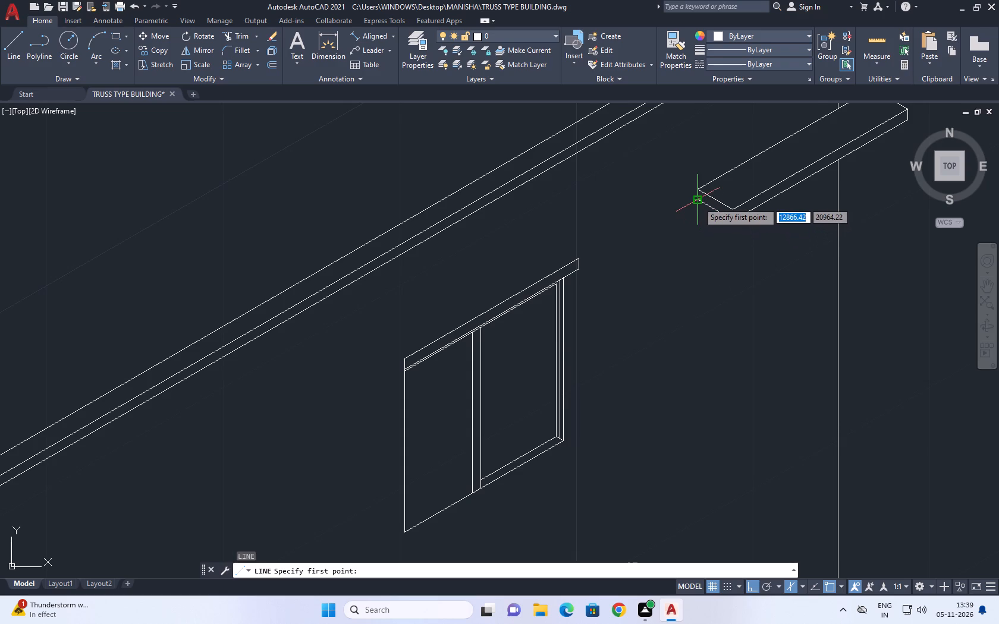
{"action": "left_click", "coordinate": [698, 203]}
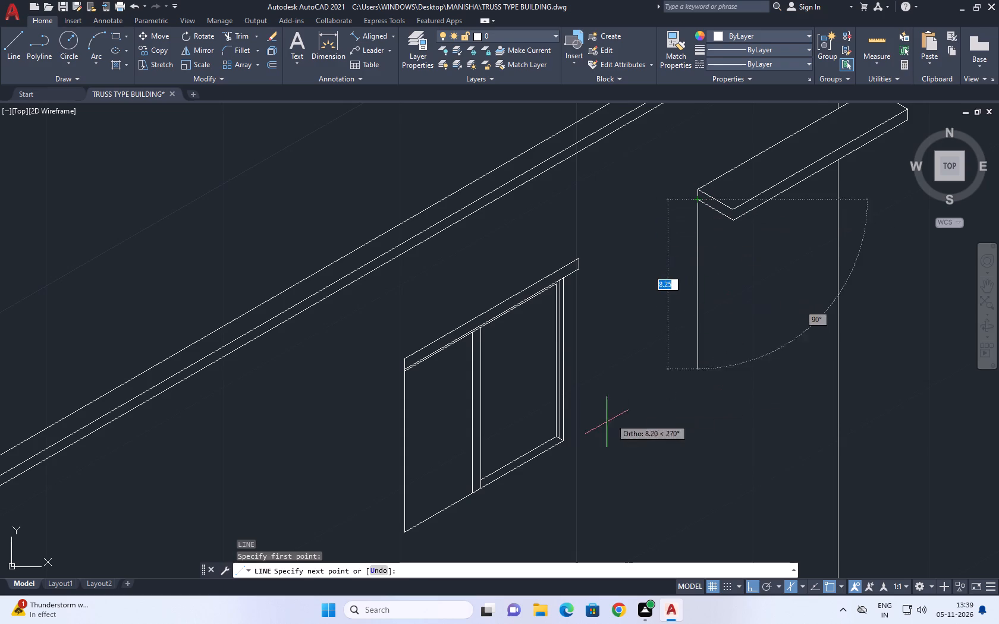
{"action": "left_click", "coordinate": [697, 367]}
{"action": "key", "text": "space"}
Draw a second vertical line about 7.1 long down from the corner slab's lower front edge, short of the wall corner.
{"action": "middle_click_drag", "start_coordinate": [772, 267], "coordinate": [688, 285]}
{"action": "key", "text": "space"}
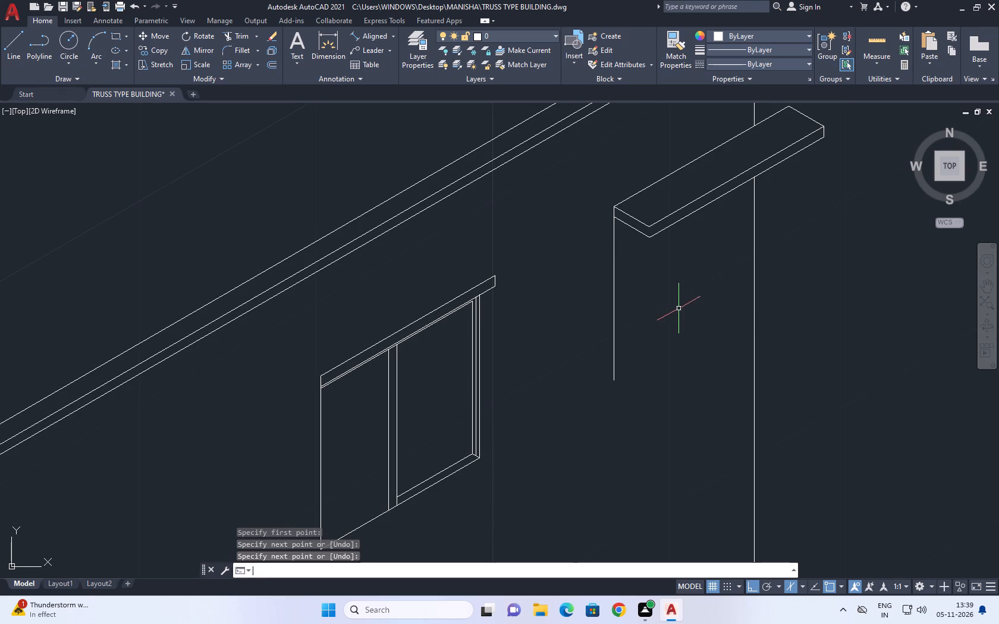
{"action": "left_click", "coordinate": [681, 220]}
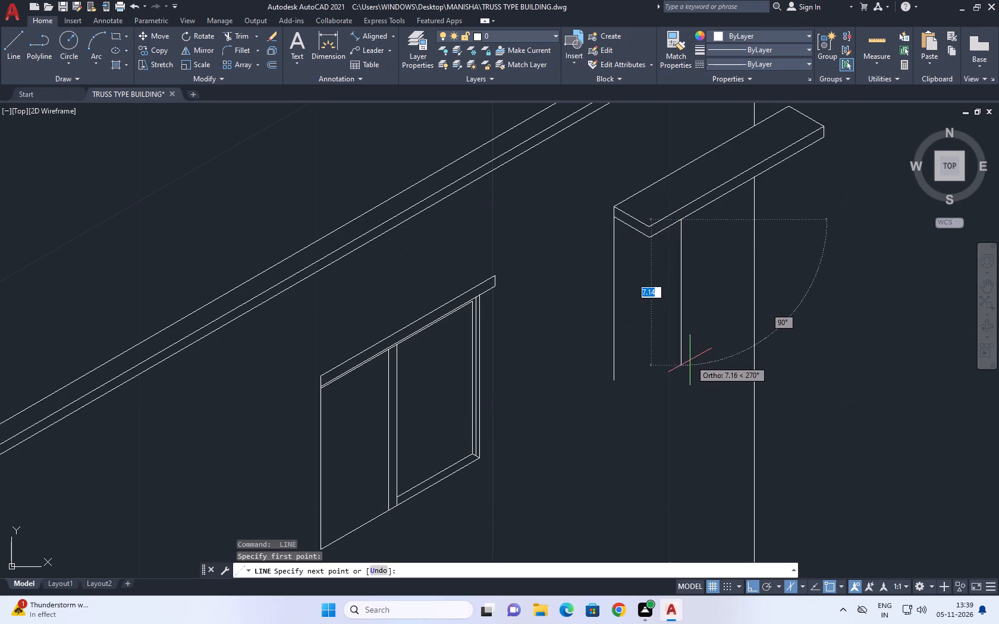
{"action": "left_click", "coordinate": [689, 360]}
{"action": "key", "text": "space"}
Draw an isometric bottom line from the first vertical line's lower end past the second vertical line.
{"action": "key", "text": "space"}
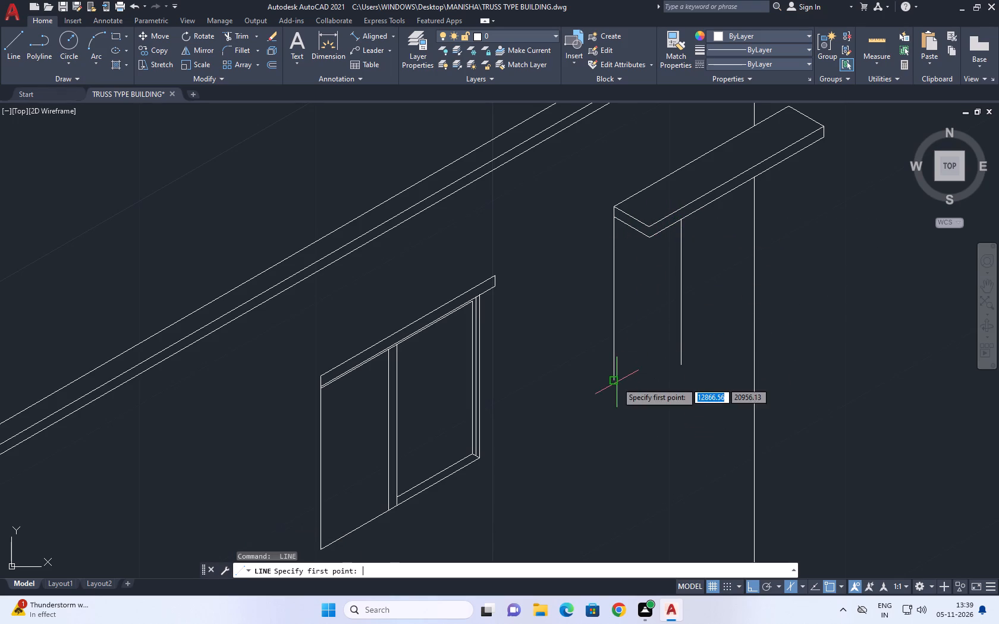
{"action": "left_click", "coordinate": [616, 382]}
{"action": "left_click", "coordinate": [704, 324]}
{"action": "key", "text": "space"}
Trim the second vertical line below the bottom line and the bottom line's overhang beyond that vertical.
{"action": "type", "text": "TR"}
{"action": "key", "text": "space"}
{"action": "left_click", "coordinate": [690, 358]}
{"action": "left_click", "coordinate": [656, 367]}
{"action": "left_click", "coordinate": [693, 338]}
{"action": "key", "text": "space"}
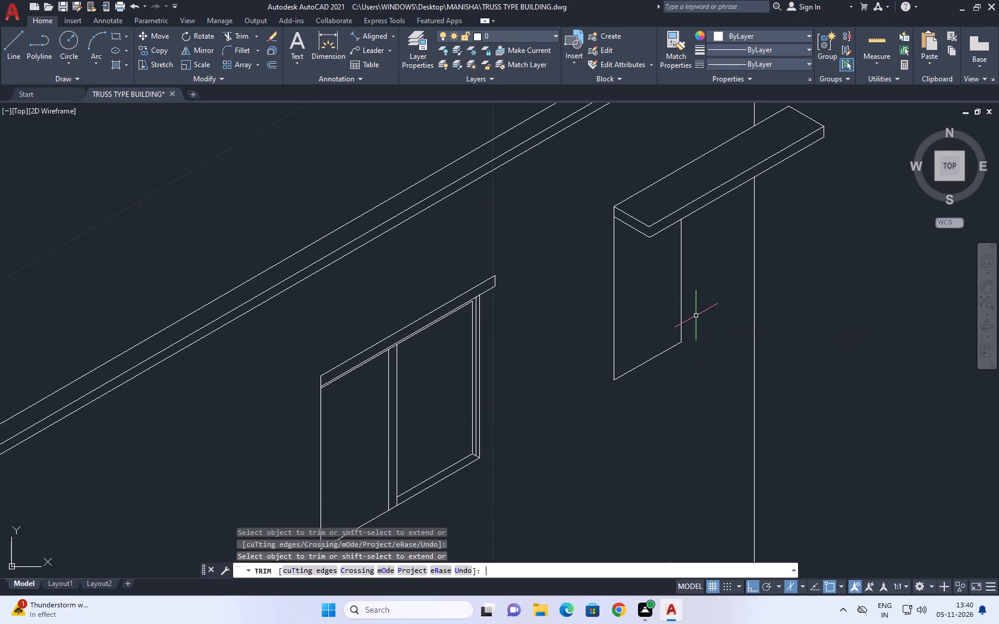
Copy the vertical line nearer the wall corner 0.2 inward along the wall under the corner slab.
{"action": "middle_click_drag", "start_coordinate": [692, 330], "coordinate": [696, 343]}
{"action": "left_click", "coordinate": [685, 288]}
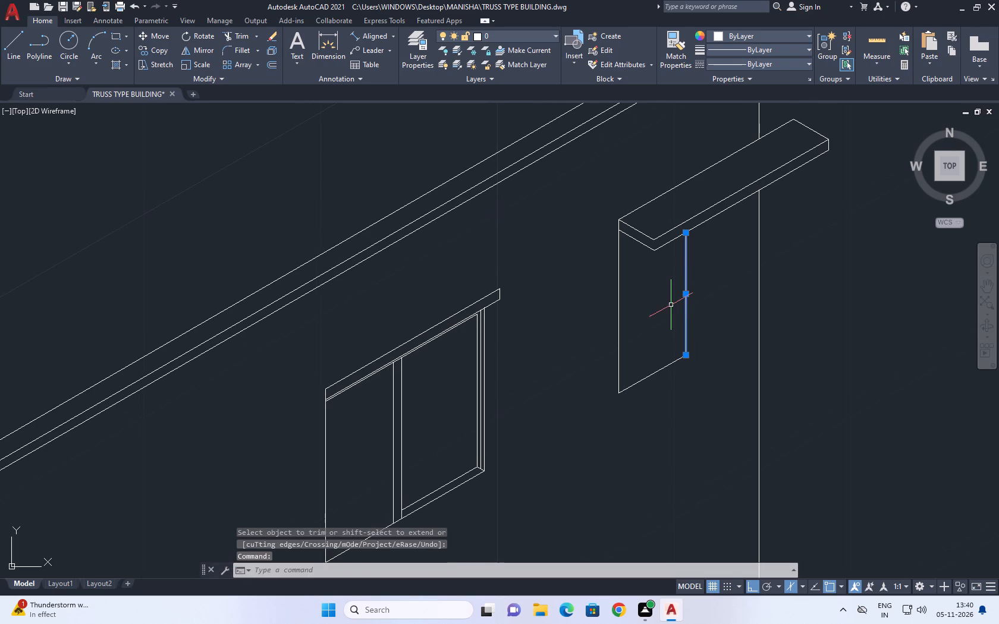
{"action": "type", "text": "CO"}
{"action": "key", "text": "space"}
{"action": "left_click", "coordinate": [706, 283]}
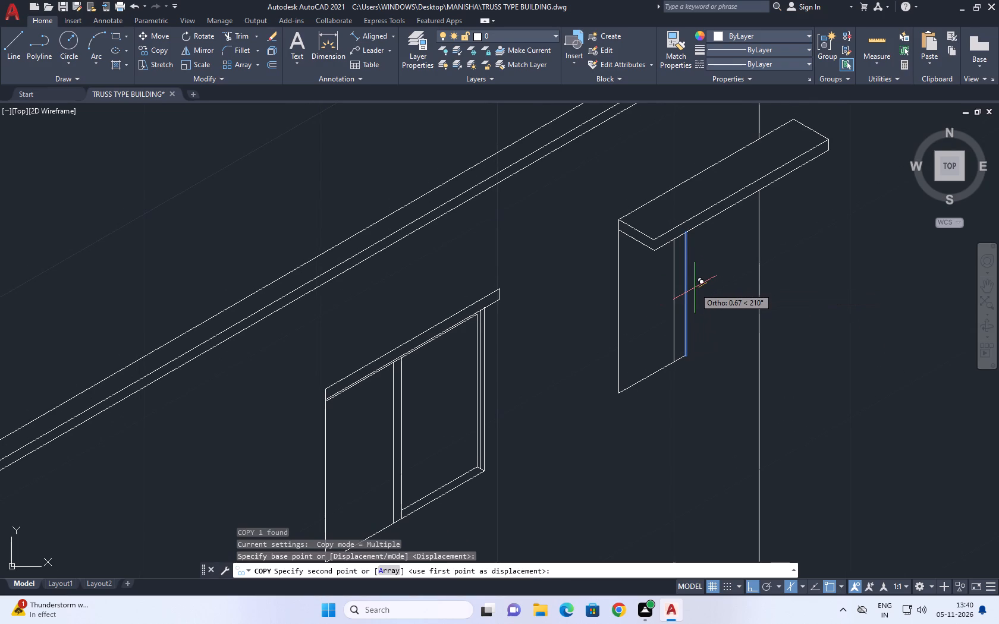
{"action": "type", "text": "0.2"}
{"action": "key", "text": "Return"}
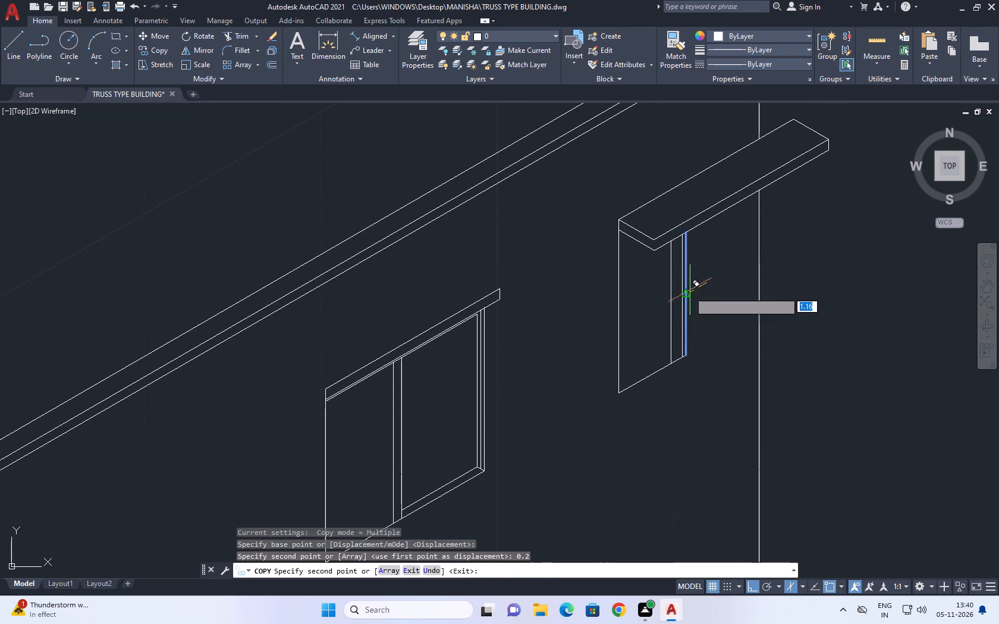
{"action": "key", "text": "space"}
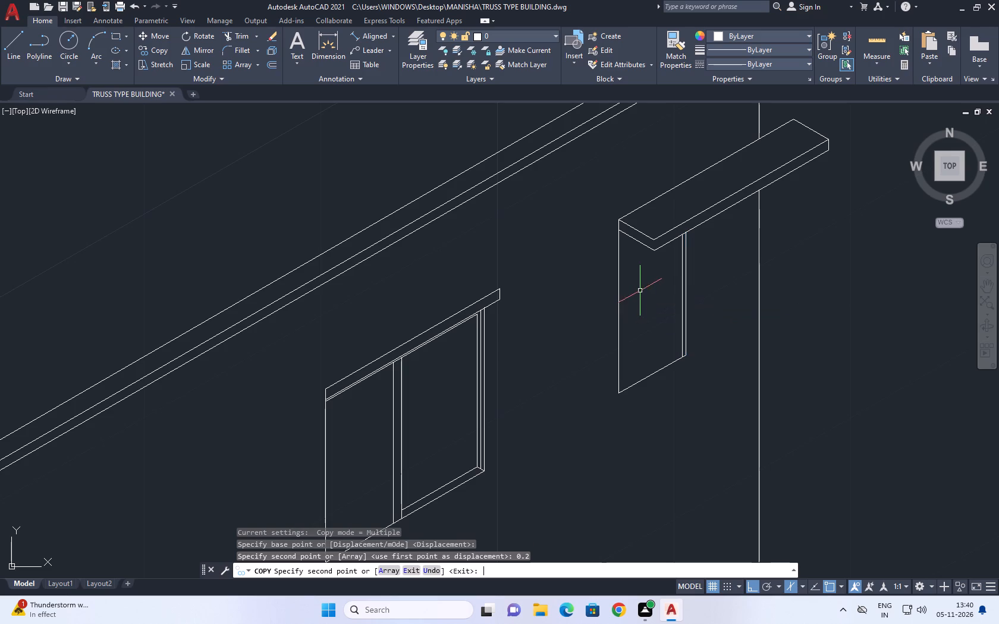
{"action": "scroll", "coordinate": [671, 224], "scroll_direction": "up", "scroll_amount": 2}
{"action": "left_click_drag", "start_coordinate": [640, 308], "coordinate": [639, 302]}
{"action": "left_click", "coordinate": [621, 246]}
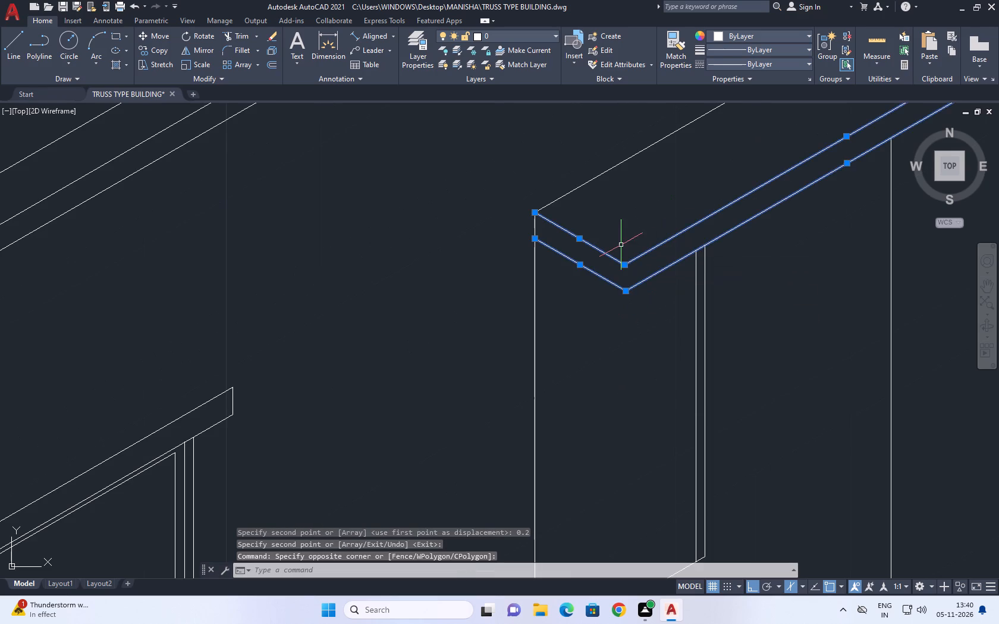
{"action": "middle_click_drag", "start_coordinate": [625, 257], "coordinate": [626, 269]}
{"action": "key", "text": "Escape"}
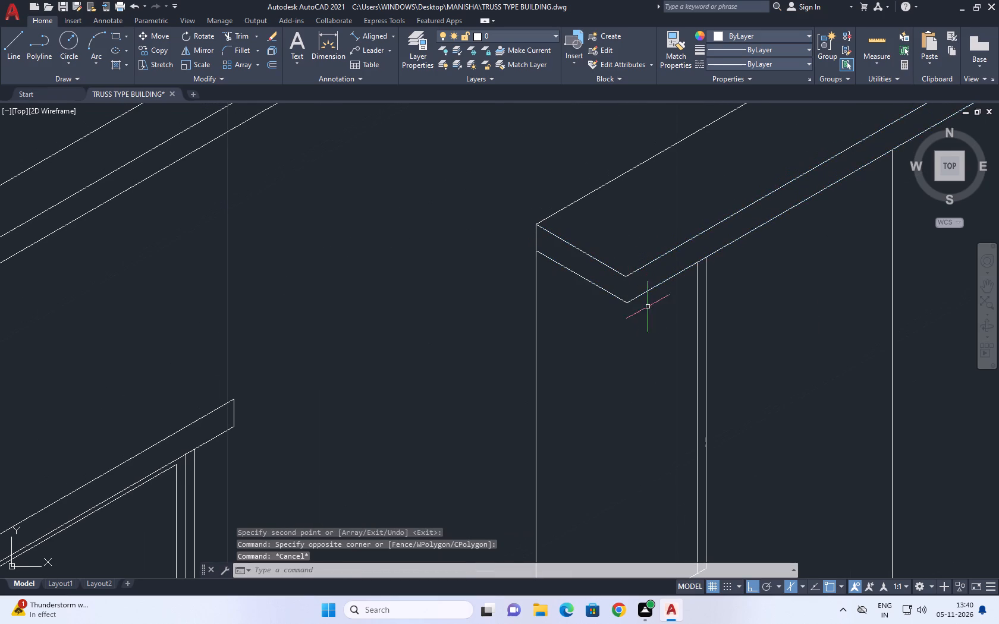
Move the corner slab's two long front edges back to the midpoint of its end edge, narrowing the slab.
{"action": "left_click_drag", "start_coordinate": [665, 310], "coordinate": [667, 303]}
{"action": "left_click", "coordinate": [656, 227]}
{"action": "key", "text": "m"}
{"action": "key", "text": "space"}
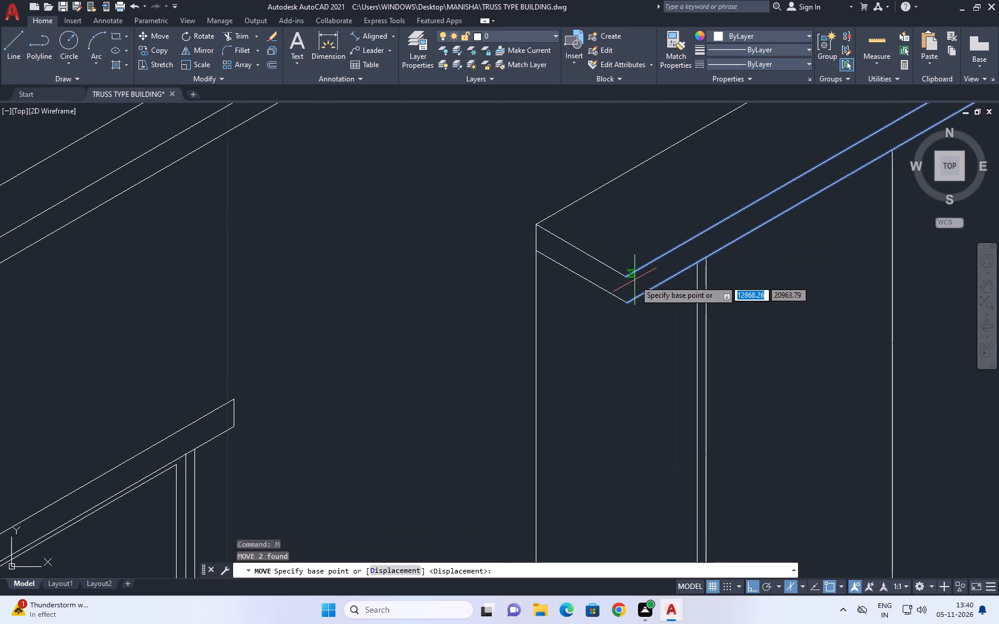
{"action": "left_click", "coordinate": [628, 278]}
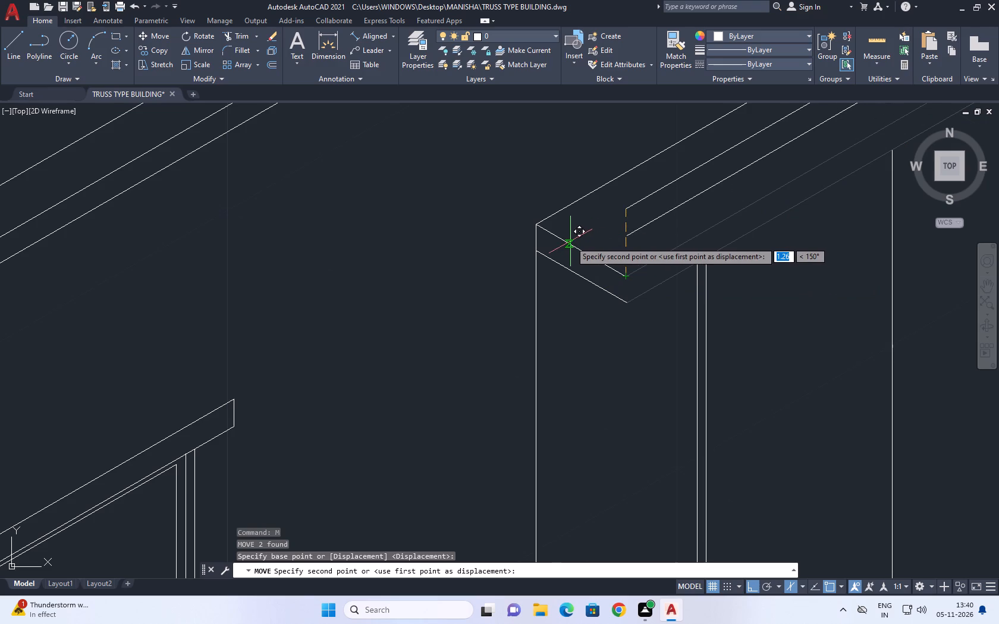
{"action": "key", "text": "F5"}
{"action": "left_click", "coordinate": [567, 241]}
{"action": "scroll", "coordinate": [610, 257], "scroll_direction": "down", "scroll_amount": 1}
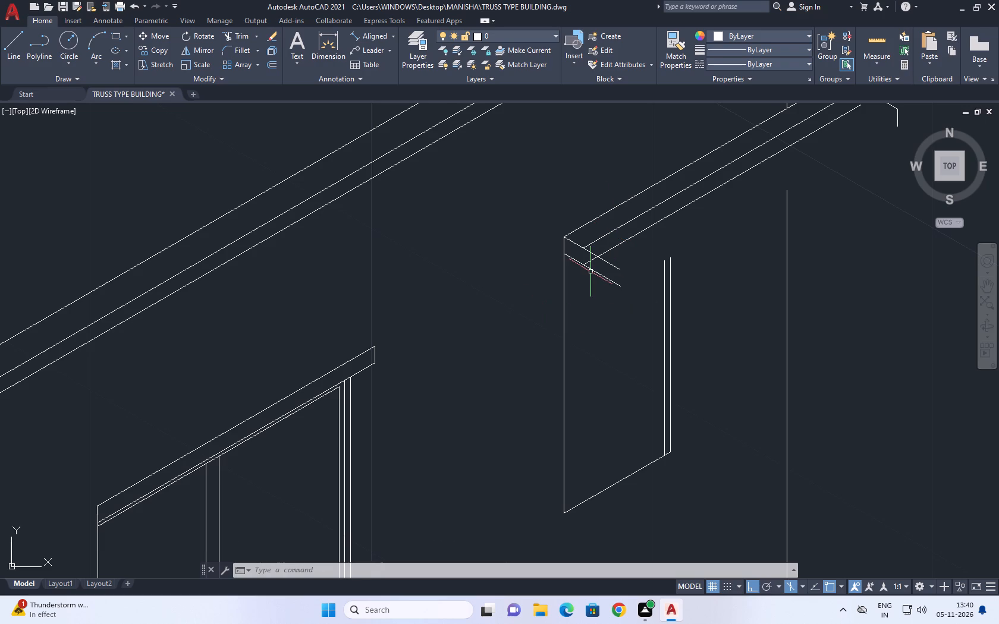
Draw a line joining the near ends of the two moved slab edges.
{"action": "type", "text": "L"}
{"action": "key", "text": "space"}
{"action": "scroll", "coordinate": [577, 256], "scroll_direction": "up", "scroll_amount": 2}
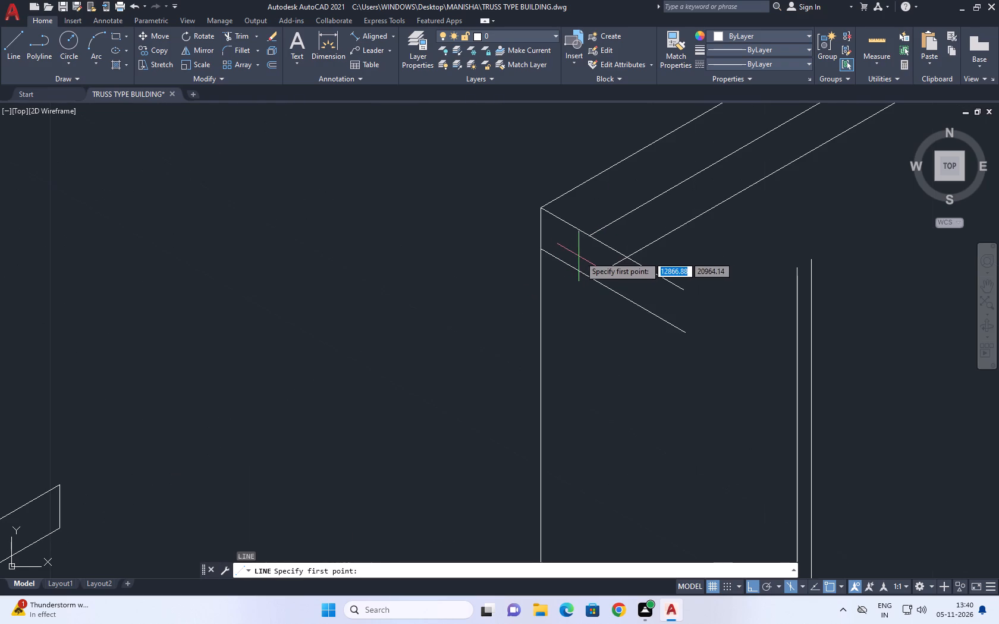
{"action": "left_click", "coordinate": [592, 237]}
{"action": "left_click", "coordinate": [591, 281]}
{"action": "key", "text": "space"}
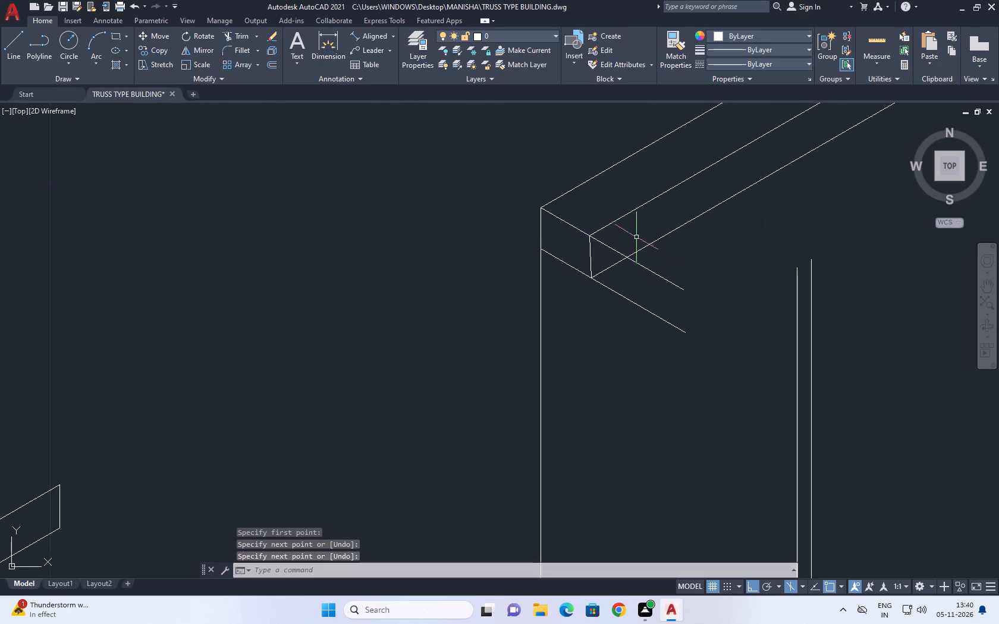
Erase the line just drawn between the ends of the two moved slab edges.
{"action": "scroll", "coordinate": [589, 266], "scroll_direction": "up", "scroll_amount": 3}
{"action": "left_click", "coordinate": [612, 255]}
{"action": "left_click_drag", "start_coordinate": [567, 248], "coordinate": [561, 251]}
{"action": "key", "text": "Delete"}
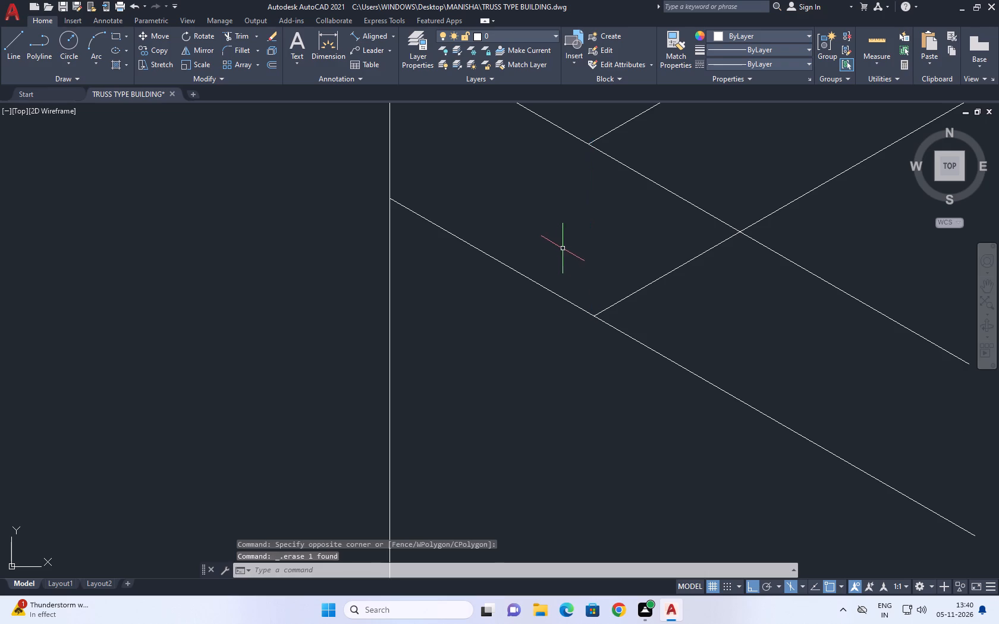
Draw a vertical line down from the near end of the corner slab's upper front edge, past its lower end edge.
{"action": "middle_click_drag", "start_coordinate": [651, 176], "coordinate": [655, 276]}
{"action": "key", "text": "l"}
{"action": "key", "text": "space"}
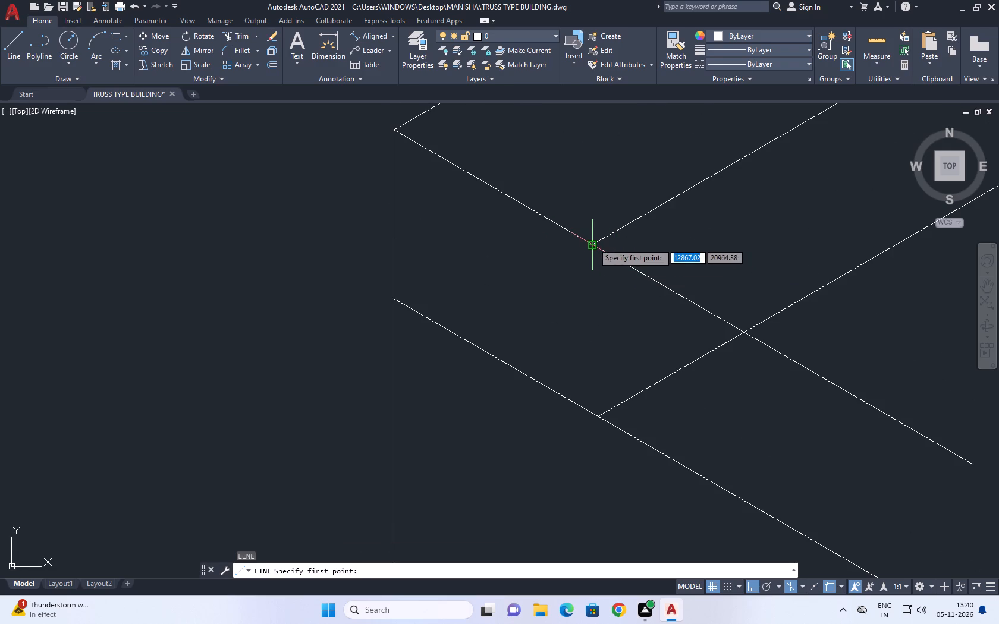
{"action": "left_click", "coordinate": [593, 243]}
{"action": "left_click", "coordinate": [588, 458]}
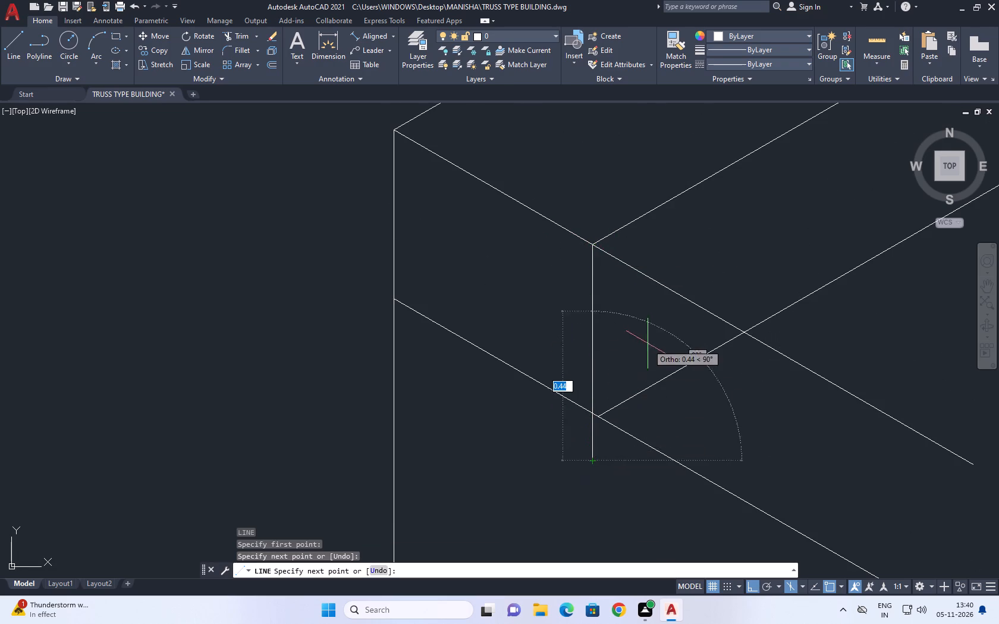
{"action": "scroll", "coordinate": [648, 342], "scroll_direction": "down", "scroll_amount": 4}
{"action": "key", "text": "space"}
Move the corner slab's lower long front edge so its near end meets the new vertical line.
{"action": "scroll", "coordinate": [668, 346], "scroll_direction": "up", "scroll_amount": 3}
{"action": "left_click_drag", "start_coordinate": [640, 362], "coordinate": [633, 360]}
{"action": "left_click", "coordinate": [611, 336]}
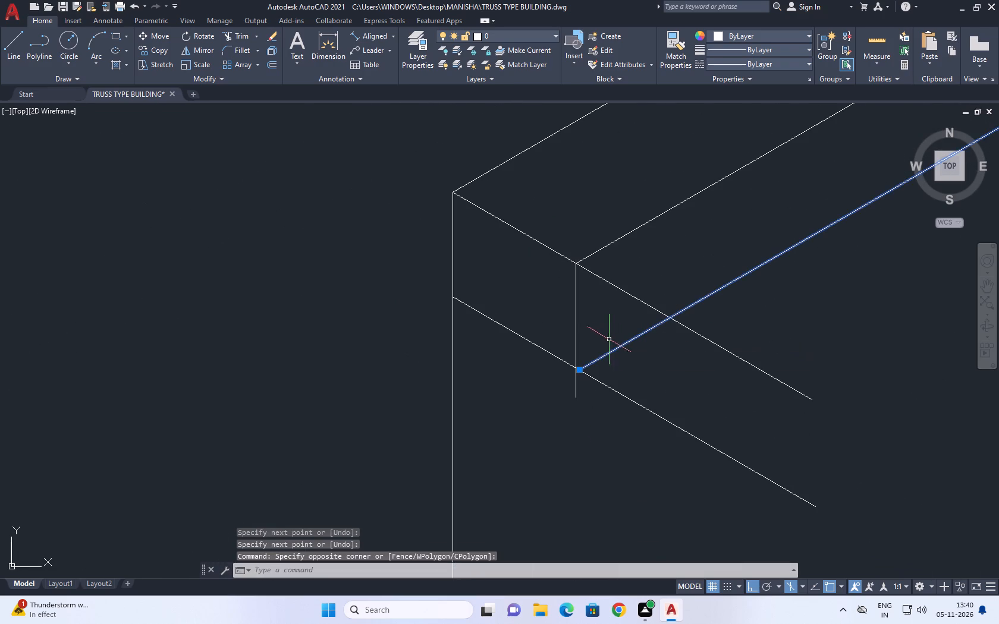
{"action": "key", "text": "m"}
{"action": "key", "text": "space"}
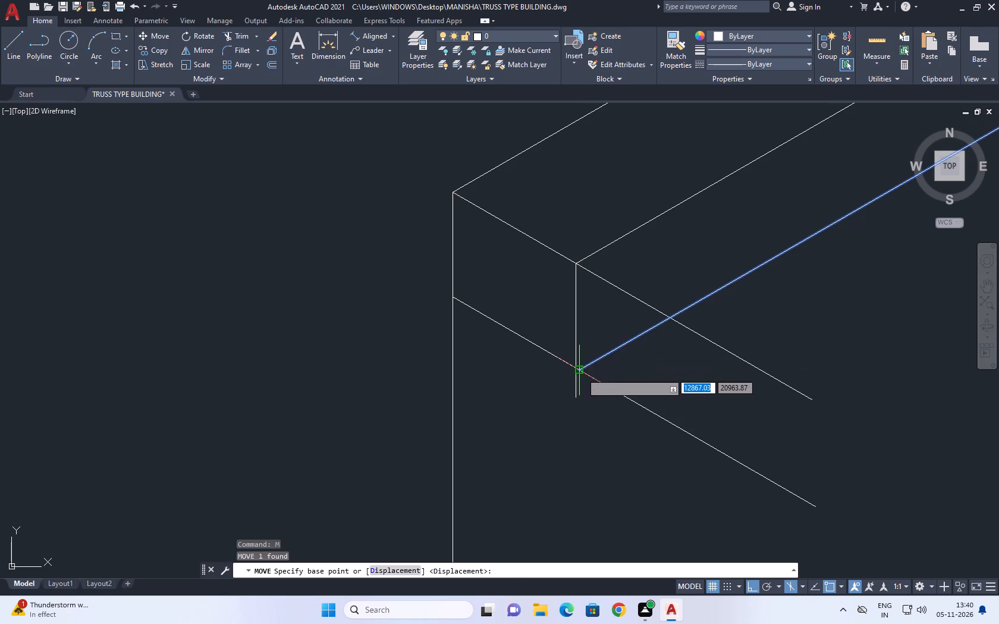
{"action": "left_click", "coordinate": [582, 373]}
{"action": "left_click", "coordinate": [572, 367]}
Trim the end edges and the short vertical line protruding past the front face at the corner slab's near end.
{"action": "scroll", "coordinate": [607, 298], "scroll_direction": "down", "scroll_amount": 3}
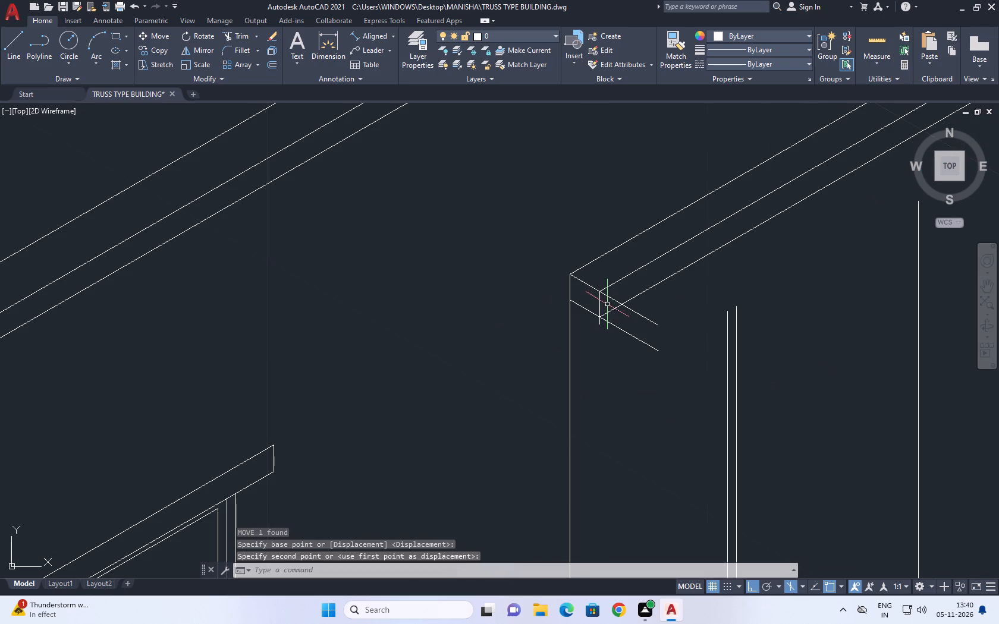
{"action": "key", "text": "t"}
{"action": "key", "text": "r"}
{"action": "key", "text": "space"}
{"action": "left_click_drag", "start_coordinate": [662, 301], "coordinate": [653, 316]}
{"action": "left_click_drag", "start_coordinate": [614, 380], "coordinate": [612, 388]}
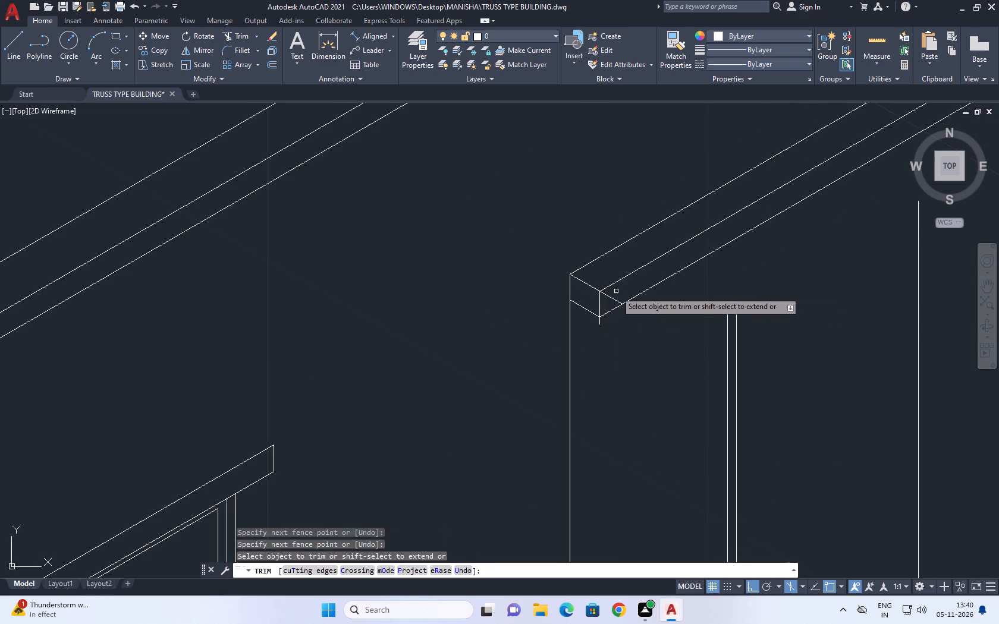
{"action": "left_click_drag", "start_coordinate": [616, 291], "coordinate": [615, 297]}
{"action": "left_click", "coordinate": [608, 306]}
{"action": "left_click", "coordinate": [602, 324]}
{"action": "left_click", "coordinate": [586, 321]}
{"action": "scroll", "coordinate": [647, 324], "scroll_direction": "down", "scroll_amount": 2}
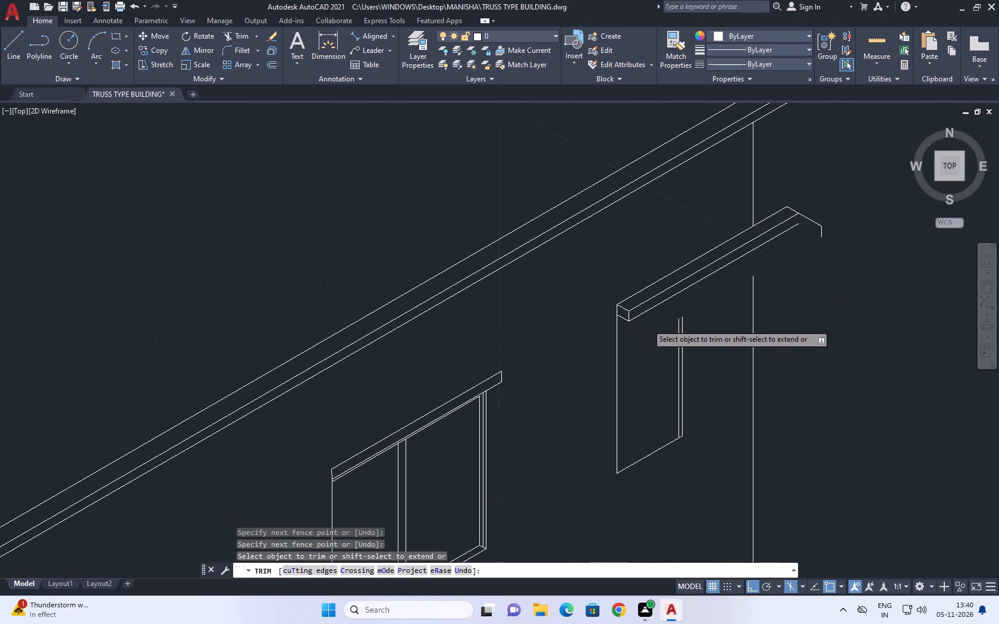
{"action": "key", "text": "space"}
Move the pair of vertical window lines under the corner slab back in the 150° direction towards the slab.
{"action": "middle_click_drag", "start_coordinate": [714, 329], "coordinate": [686, 322]}
{"action": "left_click_drag", "start_coordinate": [679, 328], "coordinate": [673, 332]}
{"action": "left_click", "coordinate": [614, 334]}
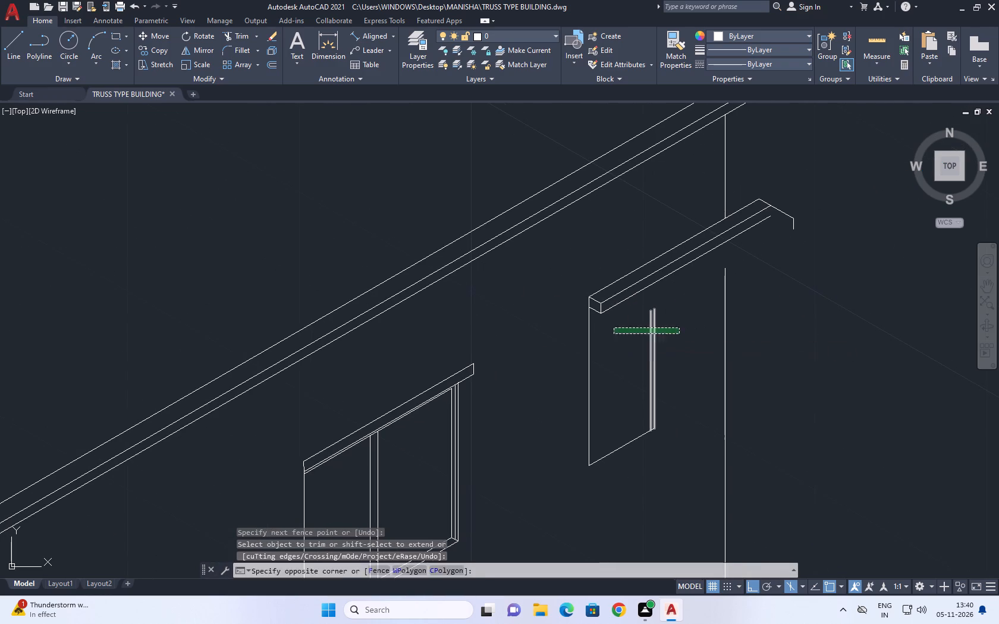
{"action": "key", "text": "m"}
{"action": "key", "text": "space"}
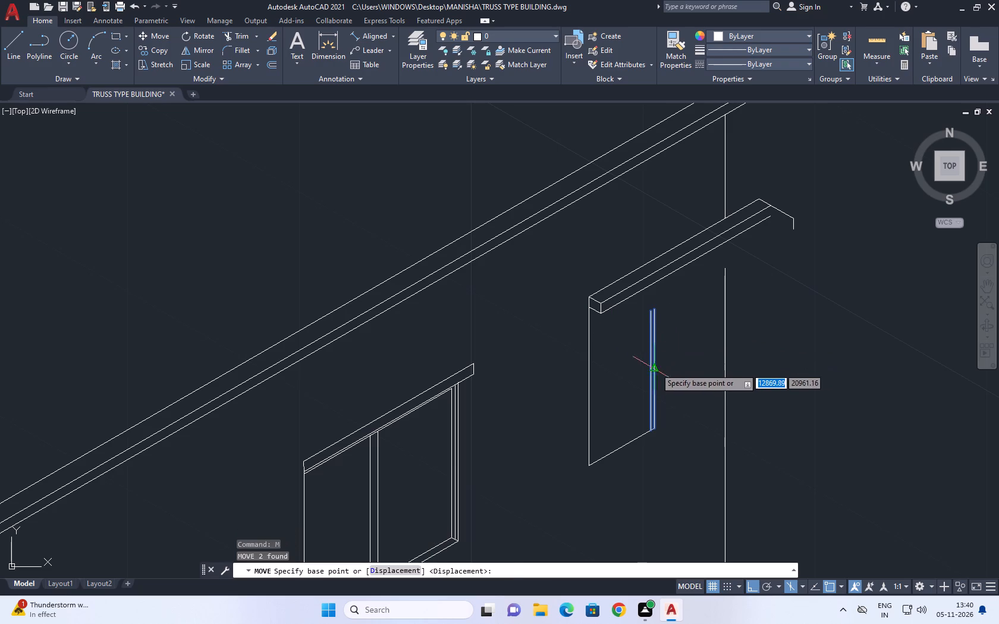
{"action": "left_click", "coordinate": [655, 336]}
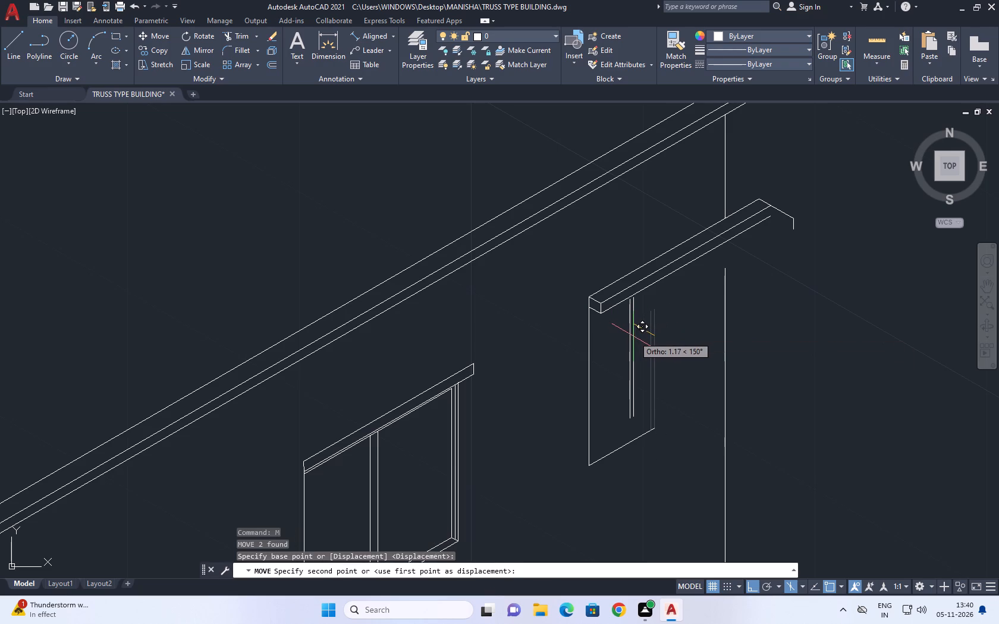
{"action": "left_click", "coordinate": [636, 338]}
Move the pair of vertical window lines again so their tops meet the corner slab's lower front edge.
{"action": "scroll", "coordinate": [628, 337], "scroll_direction": "up", "scroll_amount": 2}
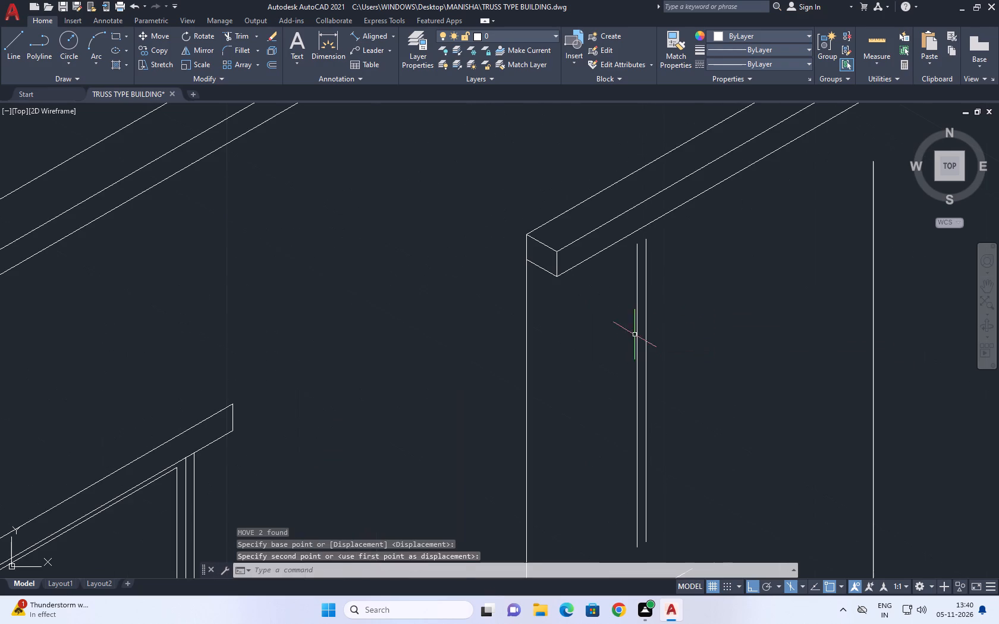
{"action": "left_click_drag", "start_coordinate": [674, 319], "coordinate": [651, 330]}
{"action": "left_click", "coordinate": [620, 337]}
{"action": "key", "text": "m"}
{"action": "key", "text": "space"}
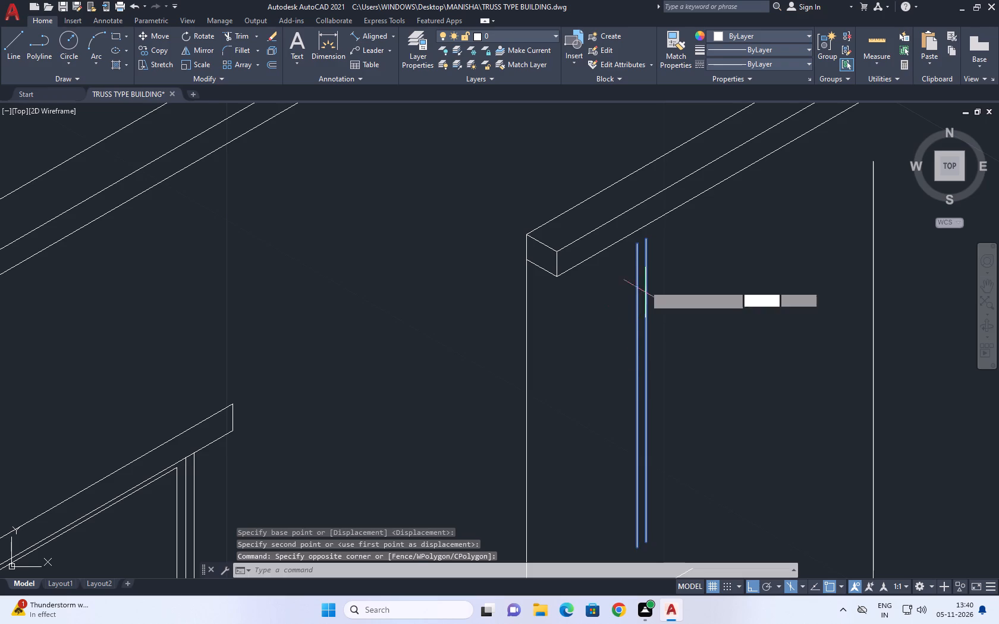
{"action": "scroll", "coordinate": [632, 257], "scroll_direction": "up", "scroll_amount": 2}
{"action": "left_click", "coordinate": [641, 226]}
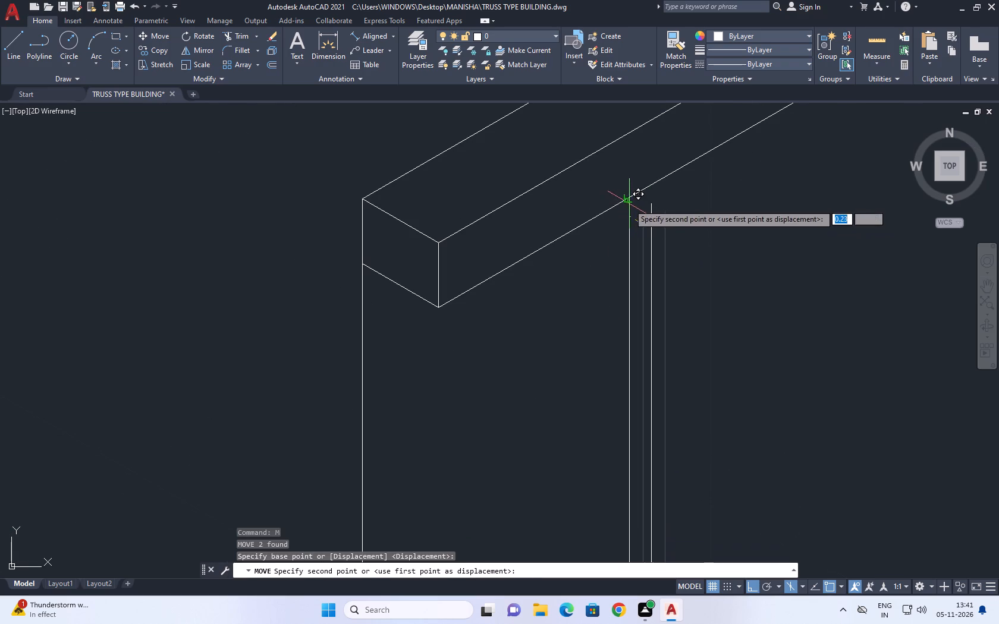
{"action": "left_click", "coordinate": [628, 202]}
{"action": "scroll", "coordinate": [613, 208], "scroll_direction": "down", "scroll_amount": 5}
{"action": "middle_click_drag", "start_coordinate": [662, 334], "coordinate": [670, 349]}
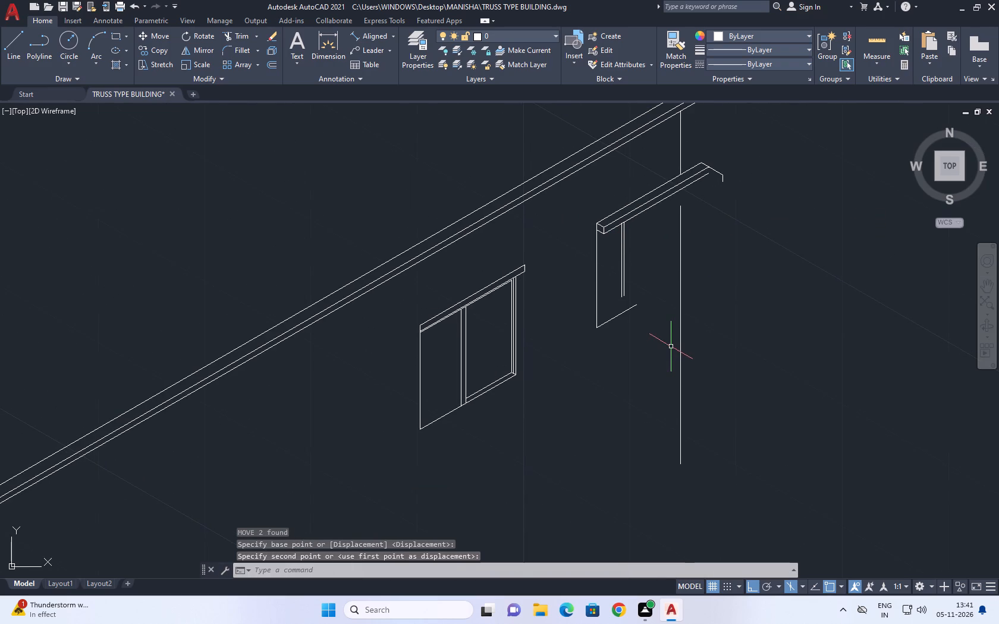
Extend the bottoms of the two vertical window lines down to the sloping sill line.
{"action": "key", "text": "e"}
{"action": "type", "text": "X"}
{"action": "key", "text": "space"}
{"action": "scroll", "coordinate": [653, 352], "scroll_direction": "up", "scroll_amount": 1}
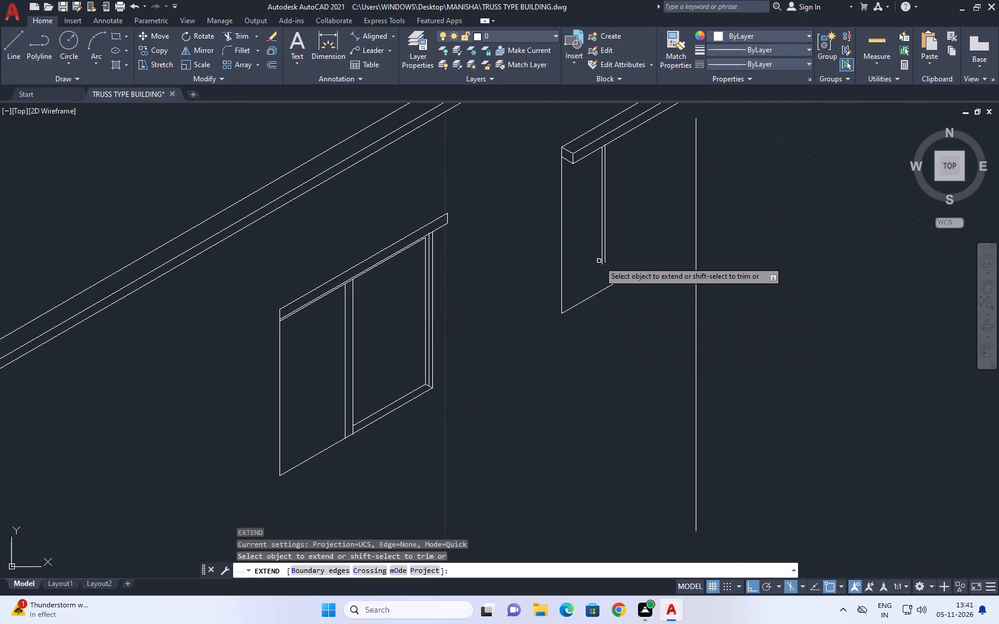
{"action": "left_click", "coordinate": [597, 252]}
{"action": "left_click", "coordinate": [639, 237]}
{"action": "key", "text": "space"}
Trim the sill line's overhang beyond the outer vertical line of the small window.
{"action": "type", "text": "TR"}
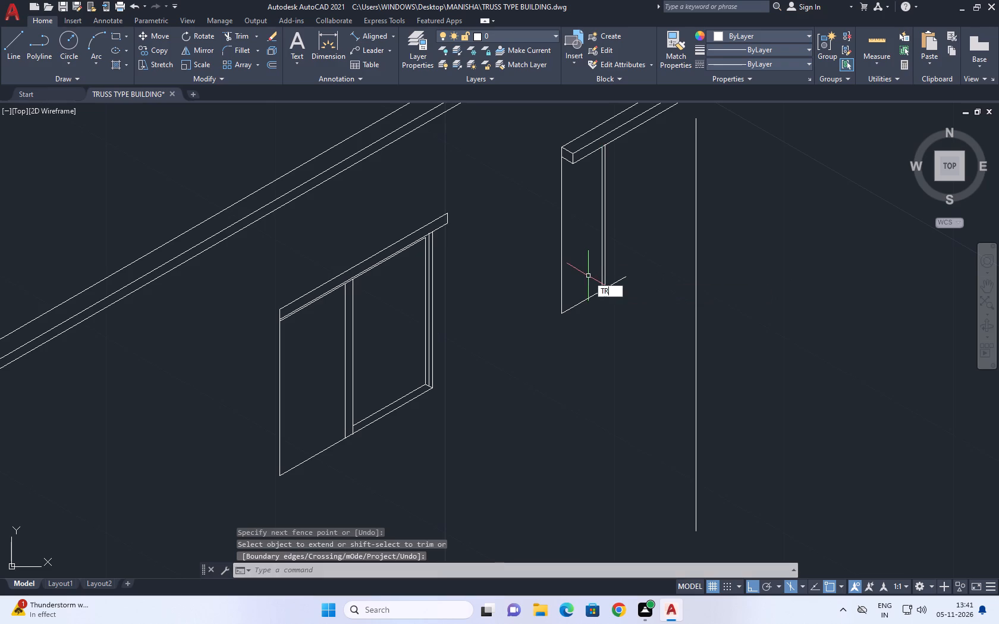
{"action": "key", "text": "space"}
{"action": "left_click", "coordinate": [627, 279]}
{"action": "left_click", "coordinate": [623, 263]}
{"action": "left_click", "coordinate": [613, 281]}
{"action": "left_click", "coordinate": [614, 298]}
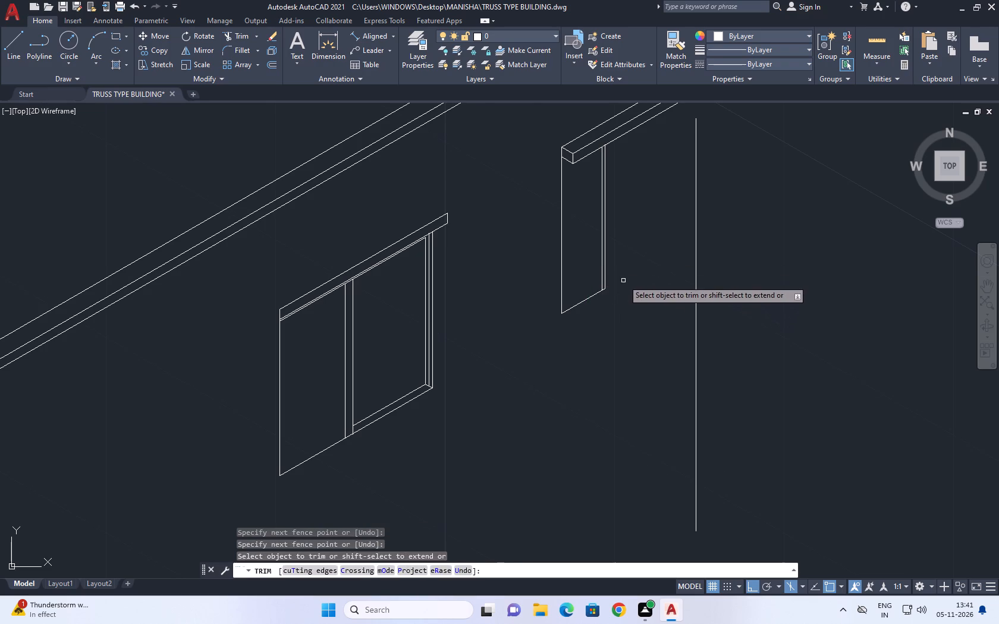
{"action": "key", "text": "space"}
Extend the lower wall corner line up to the corner slab's lower front edge.
{"action": "scroll", "coordinate": [609, 281], "scroll_direction": "up", "scroll_amount": 2}
{"action": "middle_click_drag", "start_coordinate": [618, 231], "coordinate": [644, 366]}
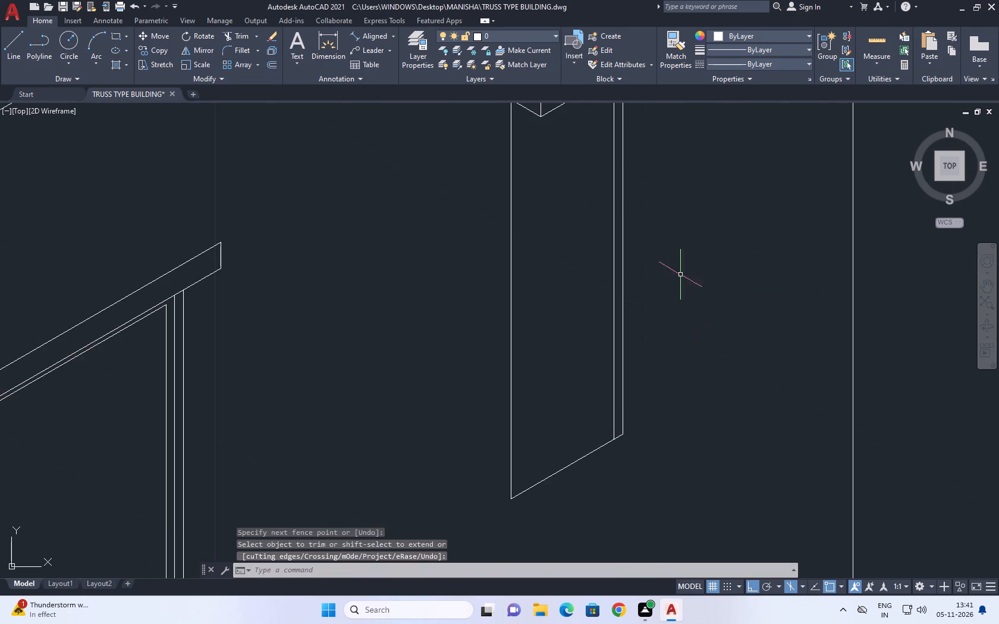
{"action": "middle_click_drag", "start_coordinate": [698, 342], "coordinate": [735, 471]}
{"action": "scroll", "coordinate": [658, 216], "scroll_direction": "up", "scroll_amount": 1}
{"action": "middle_click_drag", "start_coordinate": [658, 216], "coordinate": [646, 229]}
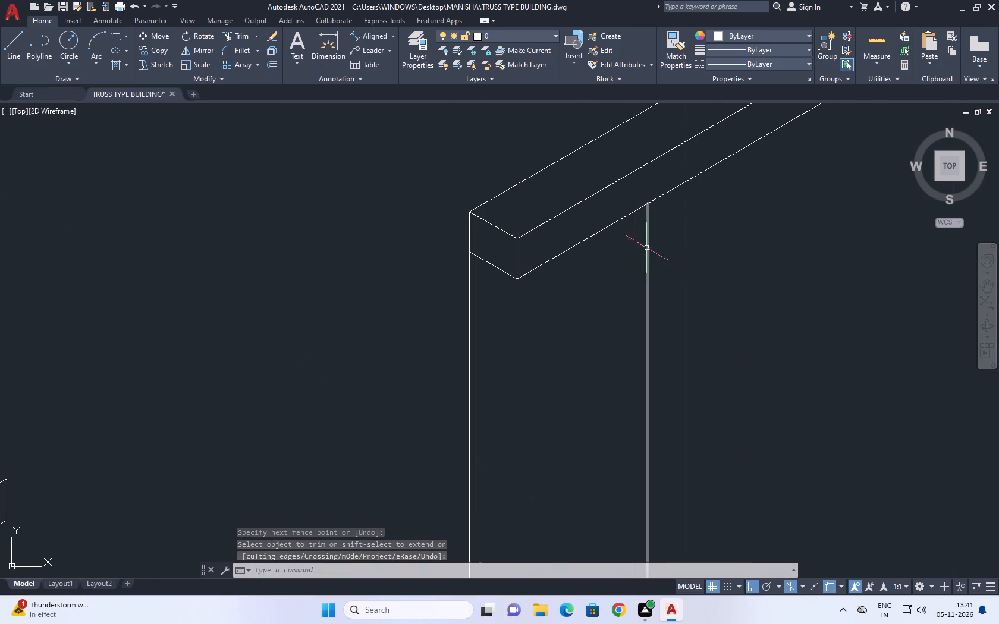
{"action": "scroll", "coordinate": [596, 277], "scroll_direction": "down", "scroll_amount": 4}
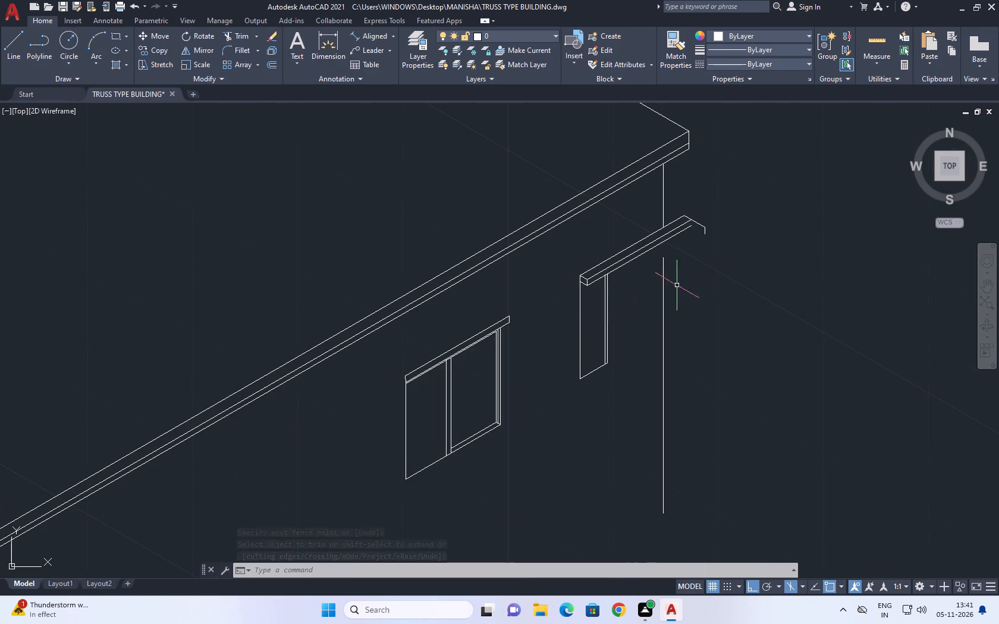
{"action": "middle_click_drag", "start_coordinate": [698, 250], "coordinate": [704, 256]}
{"action": "type", "text": "EX"}
{"action": "key", "text": "space"}
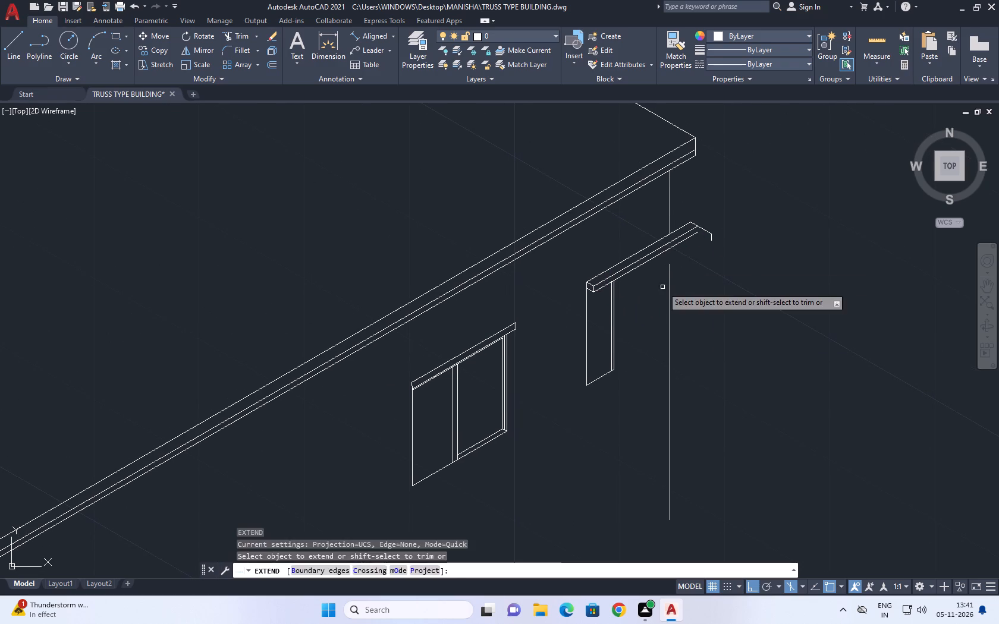
{"action": "left_click_drag", "start_coordinate": [658, 288], "coordinate": [673, 283]}
{"action": "left_click", "coordinate": [709, 273]}
{"action": "key", "text": "space"}
Move the end edge and short vertical at the corner slab's far end back to the upper front edge's end.
{"action": "scroll", "coordinate": [706, 242], "scroll_direction": "up", "scroll_amount": 2}
{"action": "middle_click_drag", "start_coordinate": [714, 230], "coordinate": [693, 260]}
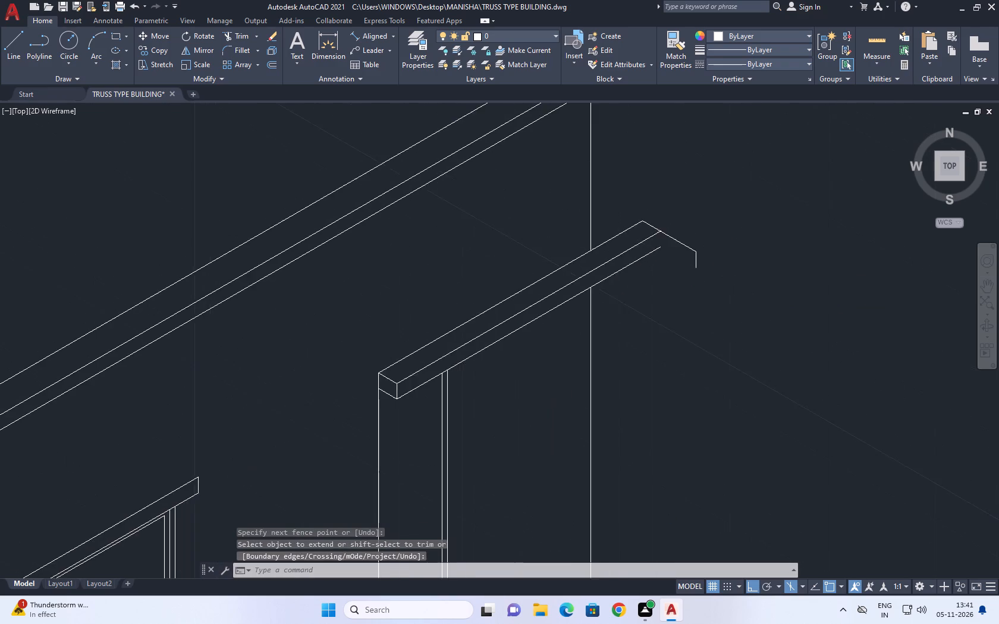
{"action": "scroll", "coordinate": [695, 256], "scroll_direction": "up", "scroll_amount": 3}
{"action": "left_click", "coordinate": [709, 217]}
{"action": "left_click", "coordinate": [673, 293]}
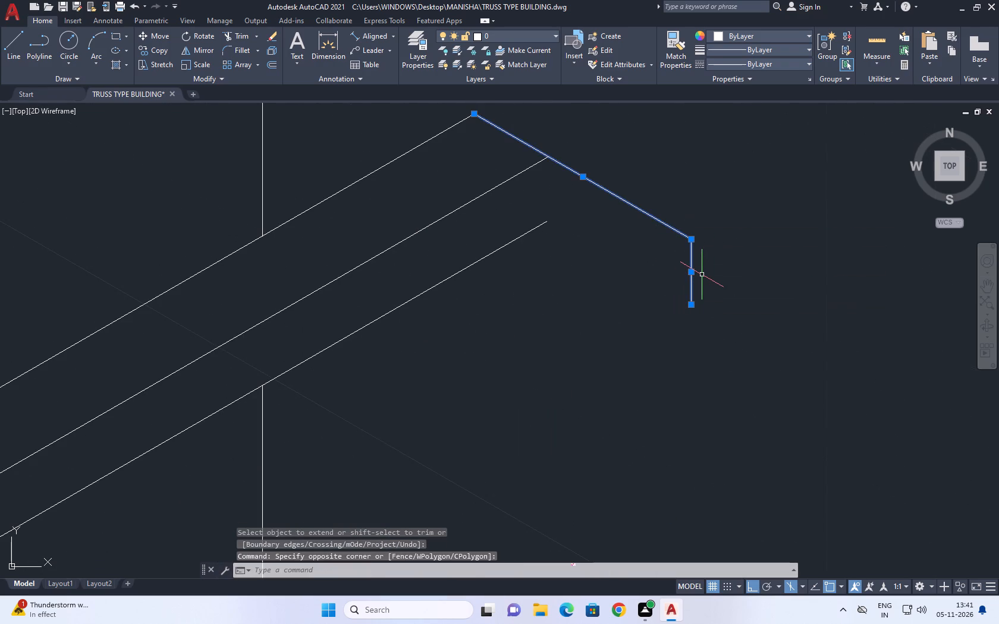
{"action": "key", "text": "m"}
{"action": "key", "text": "space"}
{"action": "left_click", "coordinate": [693, 239]}
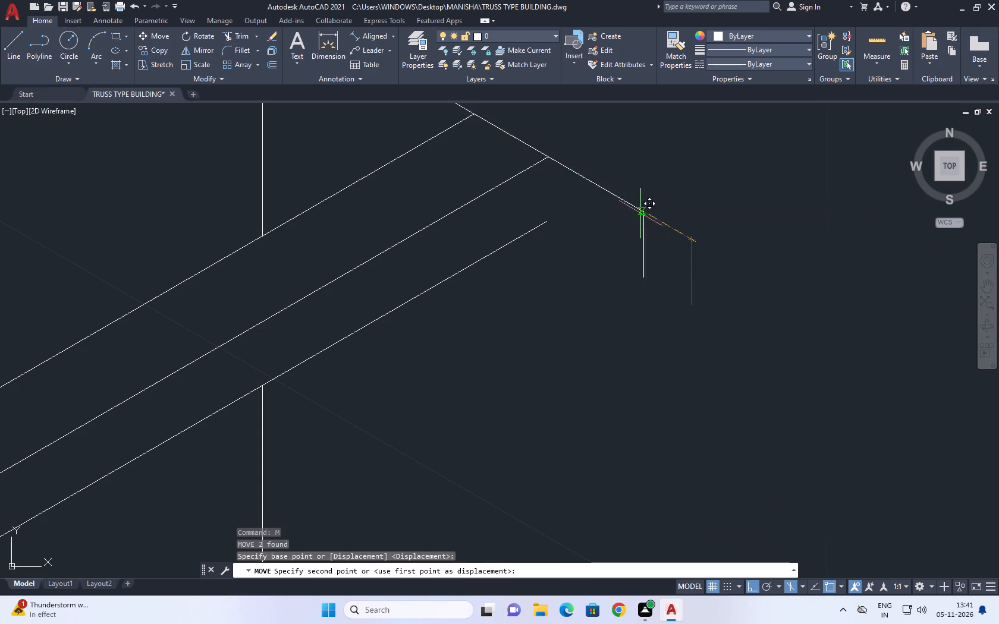
{"action": "left_click", "coordinate": [549, 160]}
{"action": "middle_click_drag", "start_coordinate": [558, 166], "coordinate": [571, 179]}
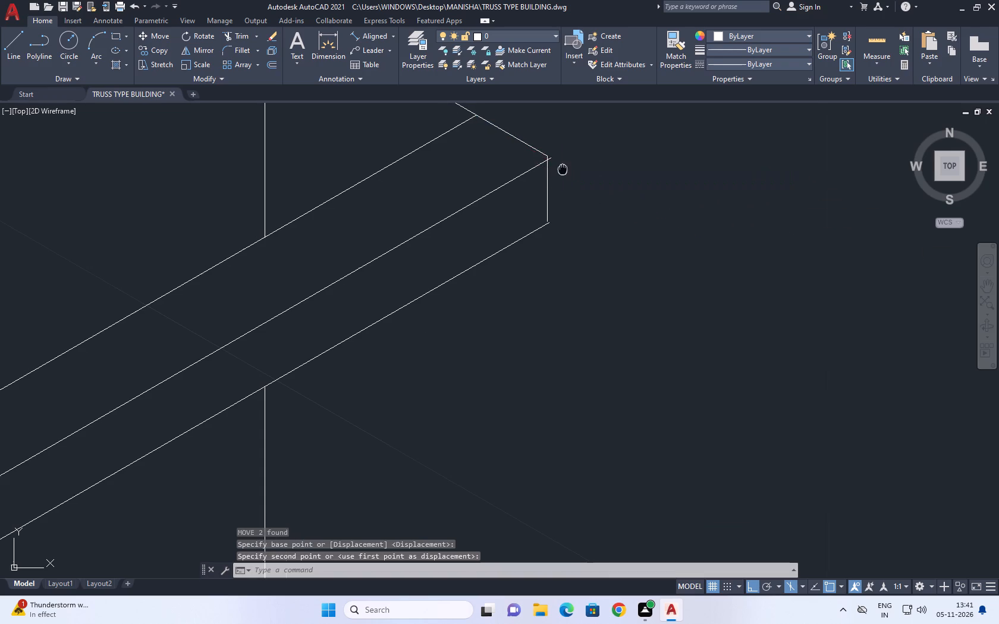
{"action": "middle_click_drag", "start_coordinate": [571, 179], "coordinate": [604, 234]}
Move the far end edge and its short vertical again so their shared corner meets the upper front edge's endpoint exactly.
{"action": "scroll", "coordinate": [567, 206], "scroll_direction": "up", "scroll_amount": 2}
{"action": "left_click_drag", "start_coordinate": [607, 199], "coordinate": [608, 208]}
{"action": "left_click", "coordinate": [573, 230]}
{"action": "left_click_drag", "start_coordinate": [661, 300], "coordinate": [655, 304]}
{"action": "left_click_drag", "start_coordinate": [626, 327], "coordinate": [624, 334]}
{"action": "left_click", "coordinate": [592, 335]}
{"action": "left_click", "coordinate": [670, 320]}
{"action": "left_click_drag", "start_coordinate": [665, 309], "coordinate": [634, 312]}
{"action": "left_click", "coordinate": [577, 347]}
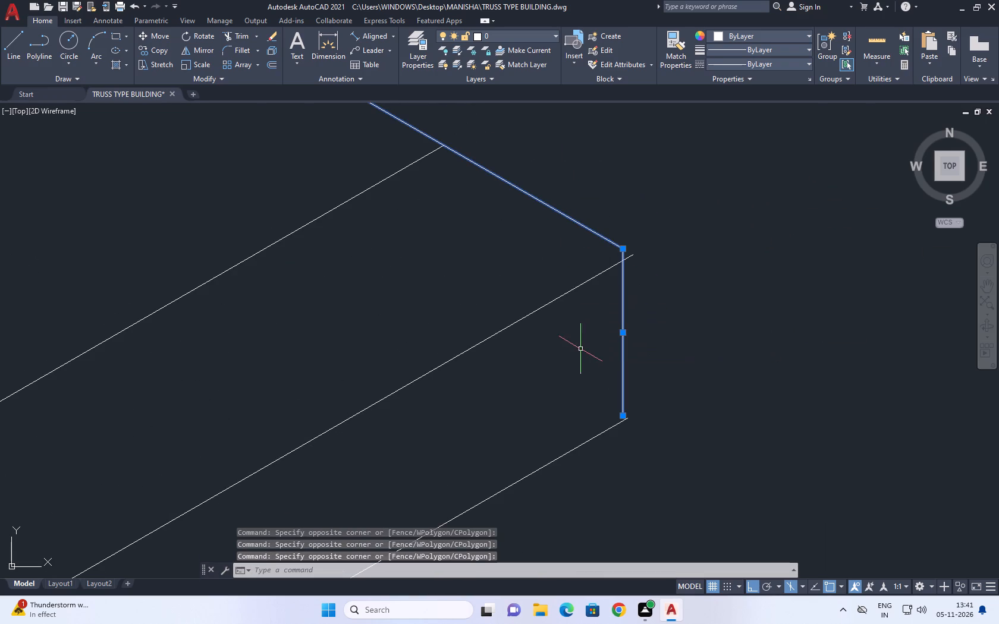
{"action": "key", "text": "m"}
{"action": "key", "text": "space"}
{"action": "scroll", "coordinate": [613, 244], "scroll_direction": "up", "scroll_amount": 2}
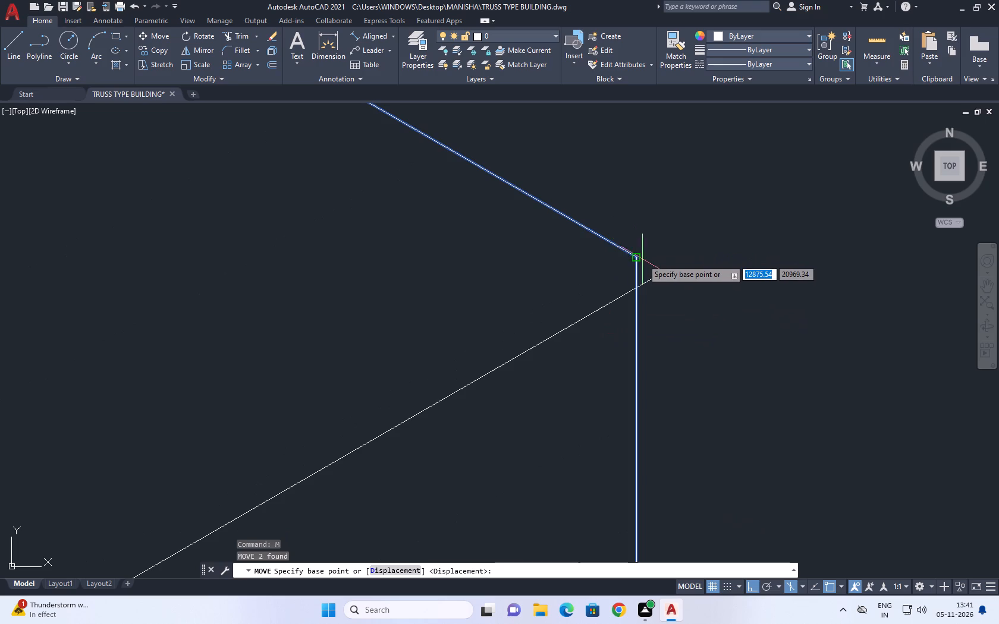
{"action": "left_click", "coordinate": [637, 259]}
{"action": "left_click", "coordinate": [661, 272]}
{"action": "scroll", "coordinate": [710, 238], "scroll_direction": "down", "scroll_amount": 3}
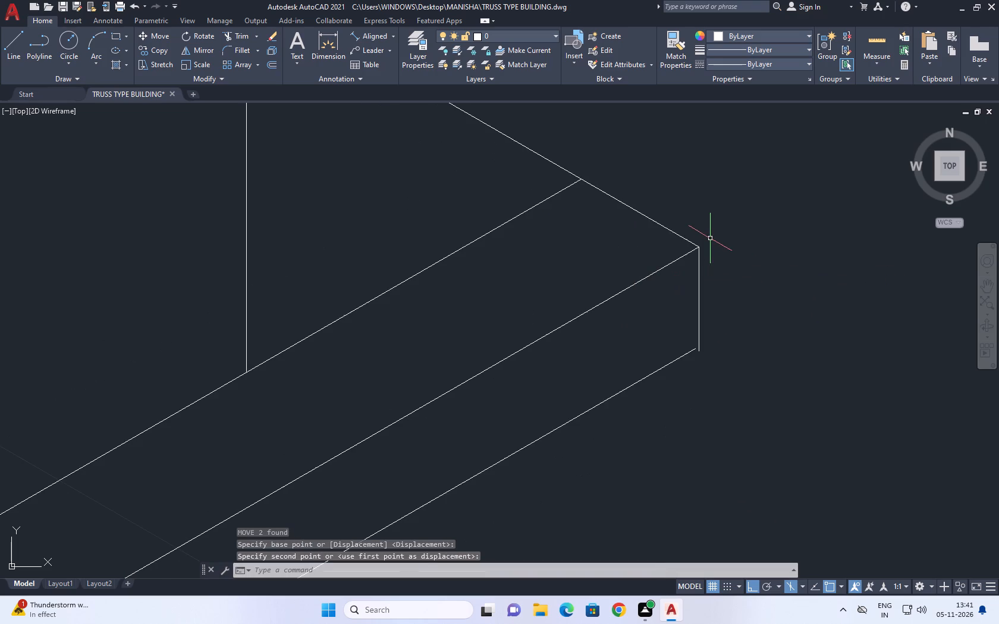
Fillet the corner slab's lower front edge with the short vertical at its far end to close the corner.
{"action": "key", "text": "f"}
{"action": "key", "text": "space"}
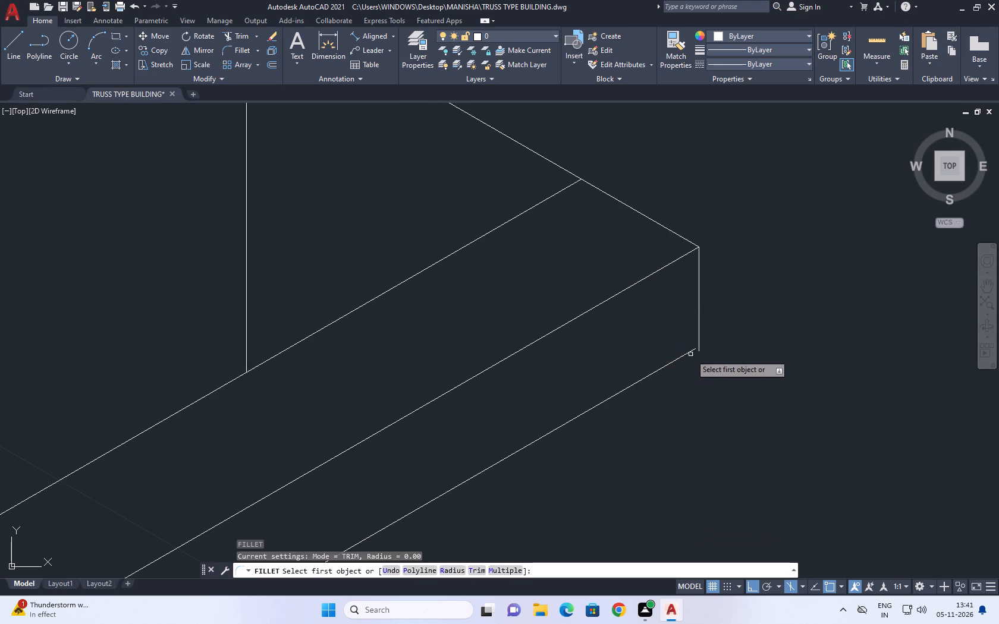
{"action": "left_click", "coordinate": [690, 351]}
{"action": "left_click", "coordinate": [700, 335]}
Trim the far end edge's overhang behind the corner slab's back edge.
{"action": "middle_click_drag", "start_coordinate": [731, 223], "coordinate": [736, 348]}
{"action": "scroll", "coordinate": [737, 355], "scroll_direction": "down", "scroll_amount": 3}
{"action": "middle_click_drag", "start_coordinate": [693, 198], "coordinate": [698, 288]}
{"action": "type", "text": "TR"}
{"action": "key", "text": "space"}
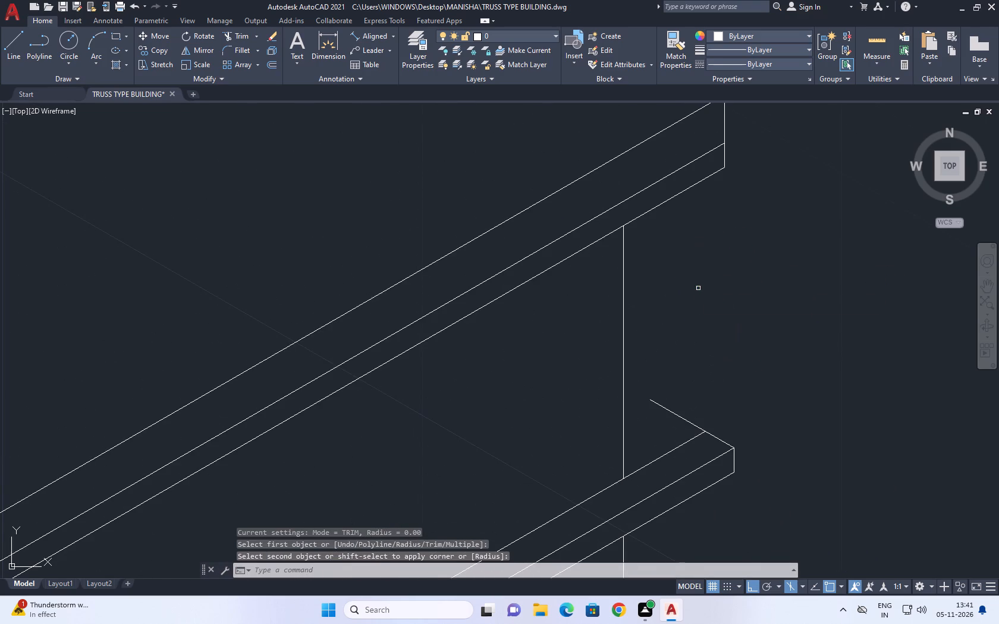
{"action": "left_click", "coordinate": [661, 417]}
{"action": "left_click", "coordinate": [693, 383]}
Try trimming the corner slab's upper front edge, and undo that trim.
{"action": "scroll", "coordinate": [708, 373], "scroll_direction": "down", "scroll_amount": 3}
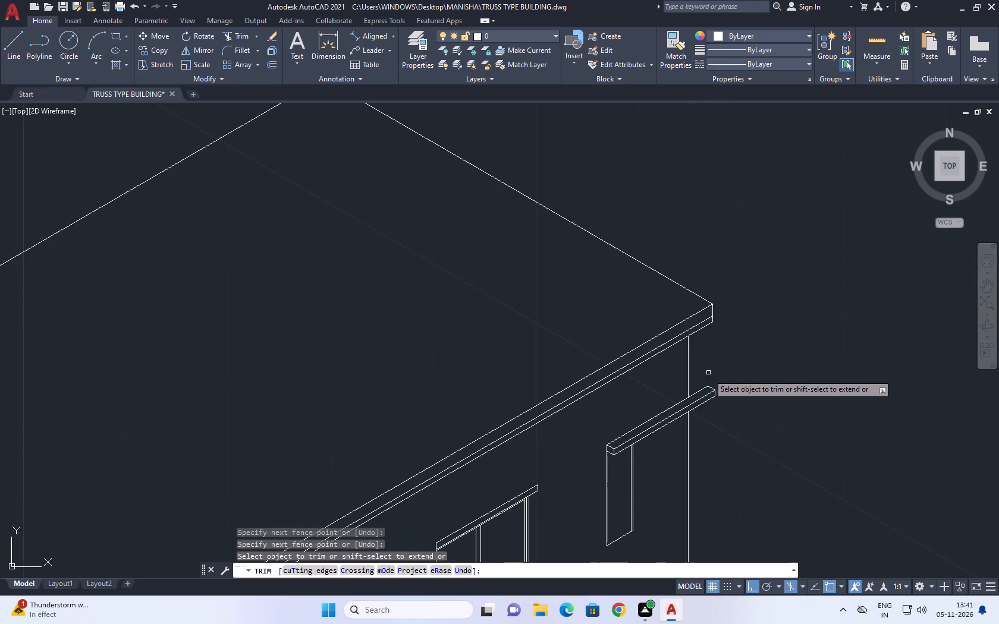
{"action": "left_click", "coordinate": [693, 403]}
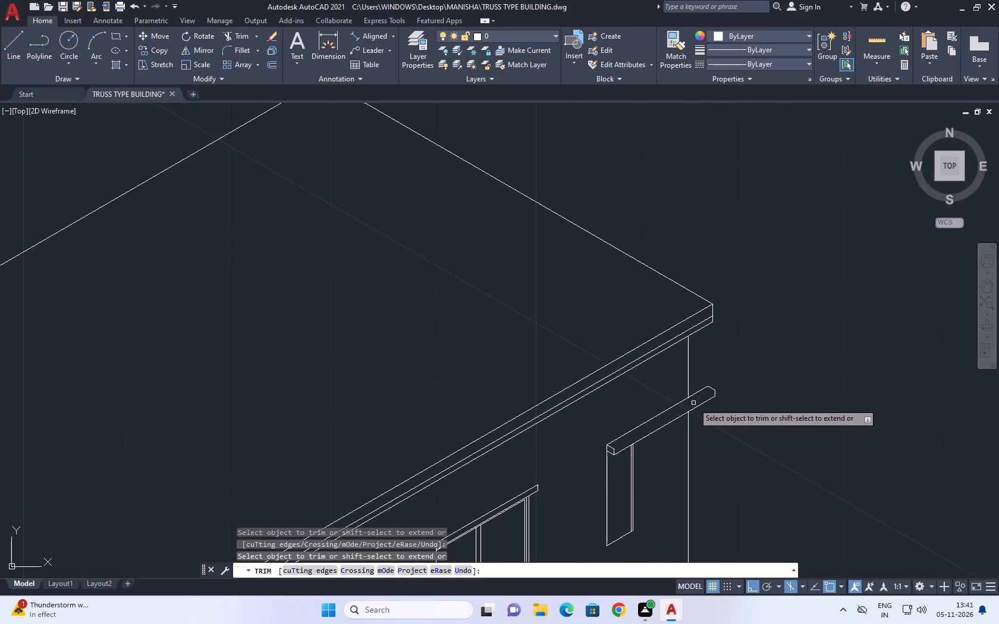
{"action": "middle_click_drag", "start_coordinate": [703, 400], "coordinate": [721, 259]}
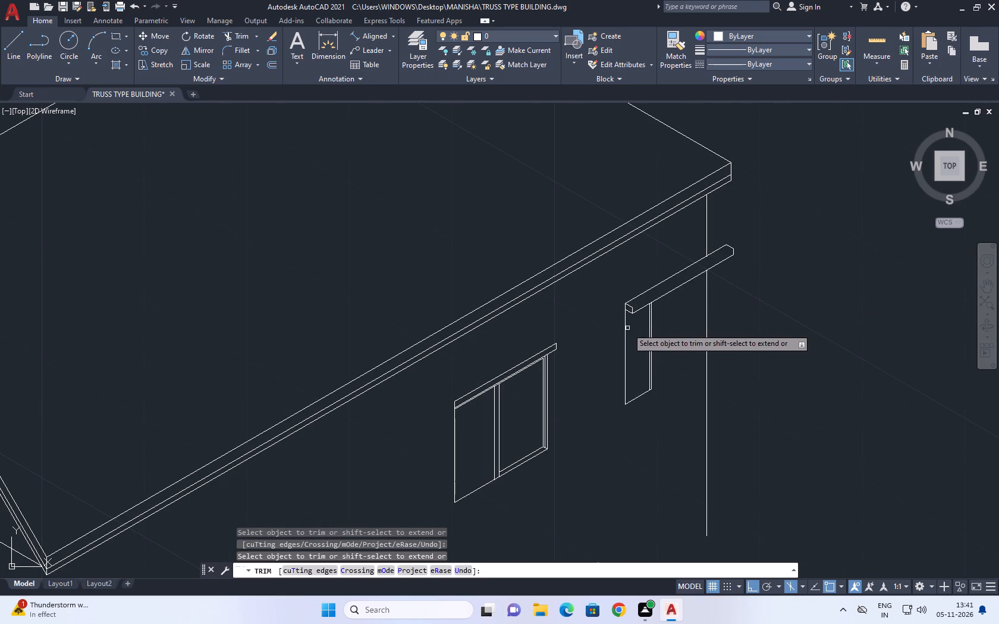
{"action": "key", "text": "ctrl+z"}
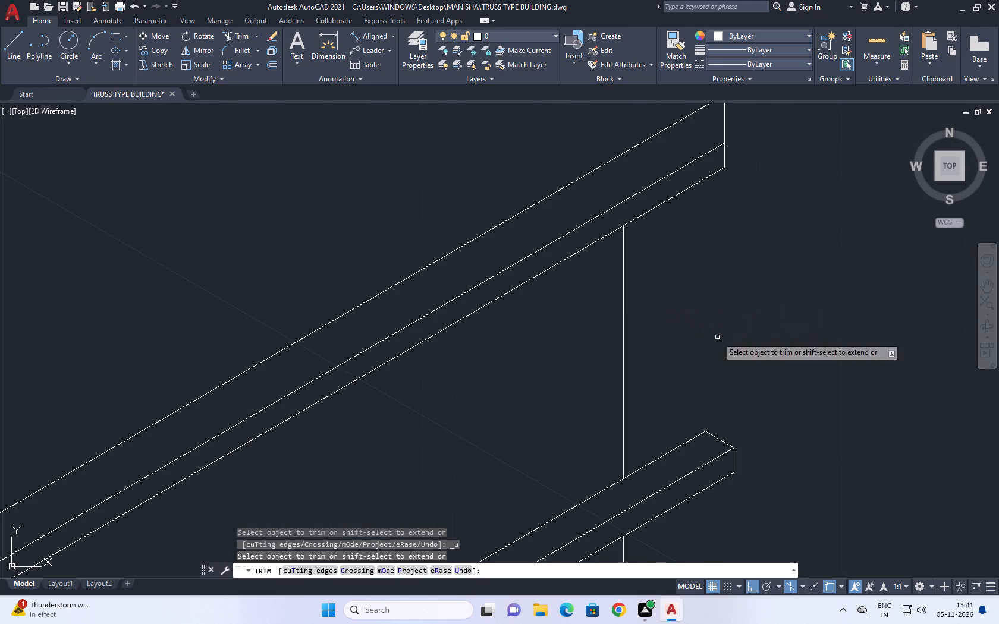
Trim the corner slab's top back edge beyond the wall corner line.
{"action": "left_click", "coordinate": [687, 446]}
{"action": "left_click", "coordinate": [673, 402]}
{"action": "scroll", "coordinate": [698, 390], "scroll_direction": "down", "scroll_amount": 5}
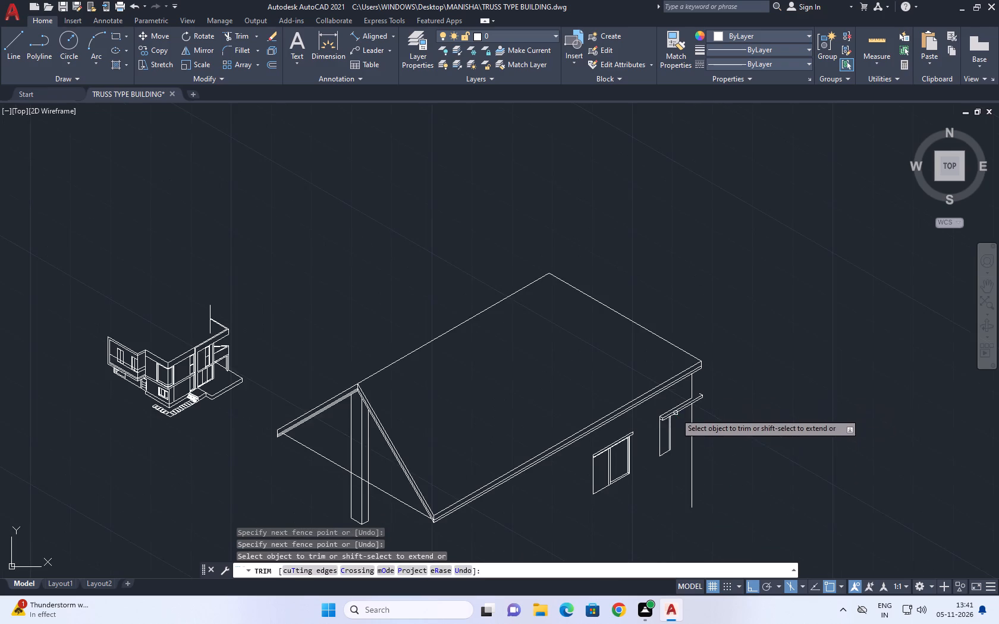
Trim away the remaining back edge of the corner slab and the leftover stub at its far end.
{"action": "scroll", "coordinate": [676, 412], "scroll_direction": "up", "scroll_amount": 2}
{"action": "left_click", "coordinate": [676, 404]}
{"action": "left_click", "coordinate": [673, 400]}
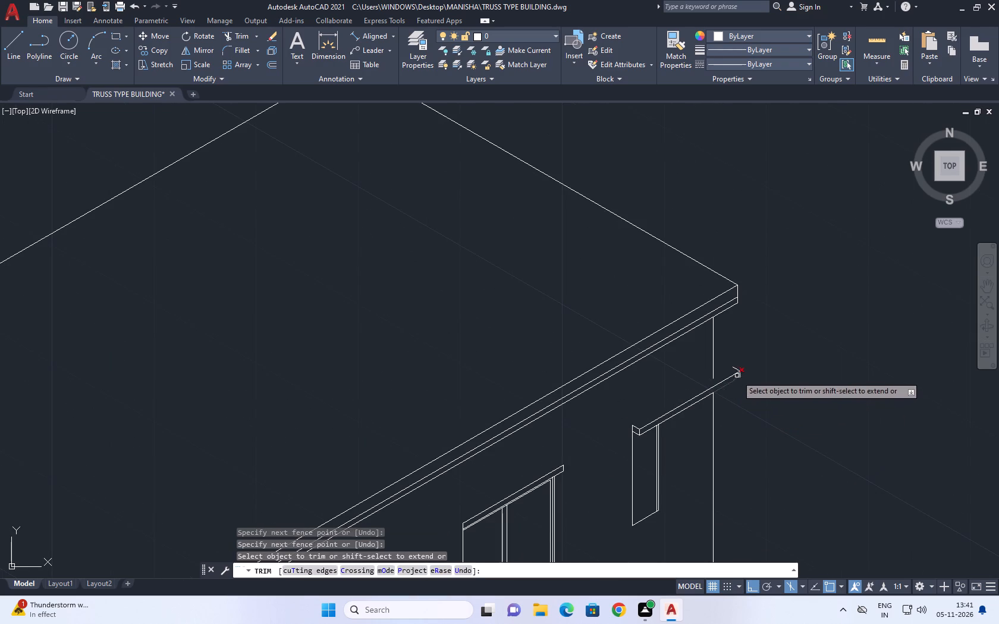
{"action": "scroll", "coordinate": [737, 373], "scroll_direction": "up", "scroll_amount": 2}
{"action": "left_click", "coordinate": [737, 369]}
{"action": "scroll", "coordinate": [731, 352], "scroll_direction": "down", "scroll_amount": 2}
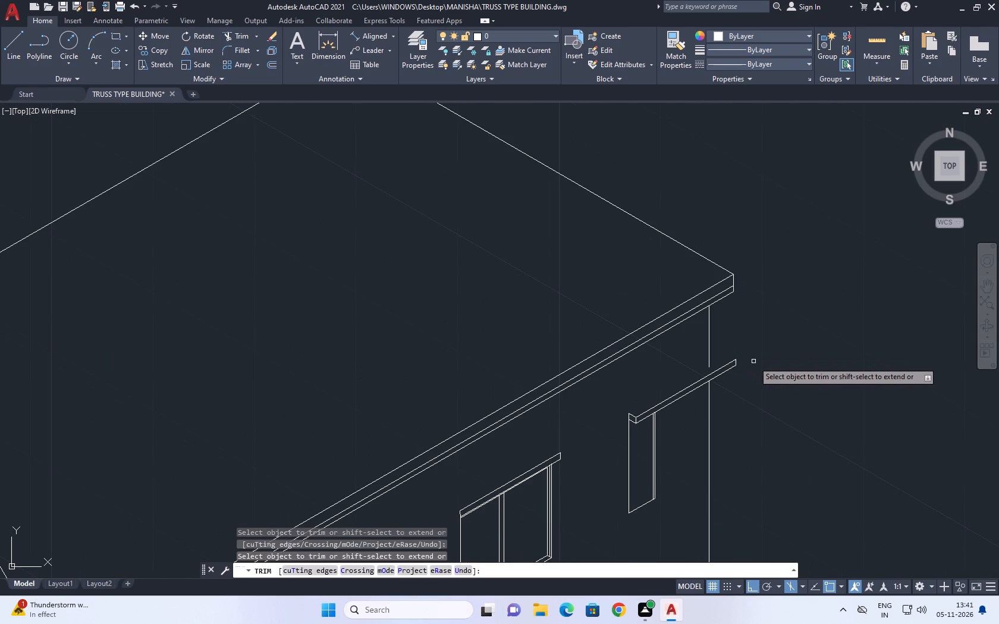
{"action": "key", "text": "Escape"}
Extend the upper part of the wall corner line down to the corner slab's top front edge.
{"action": "type", "text": "EX"}
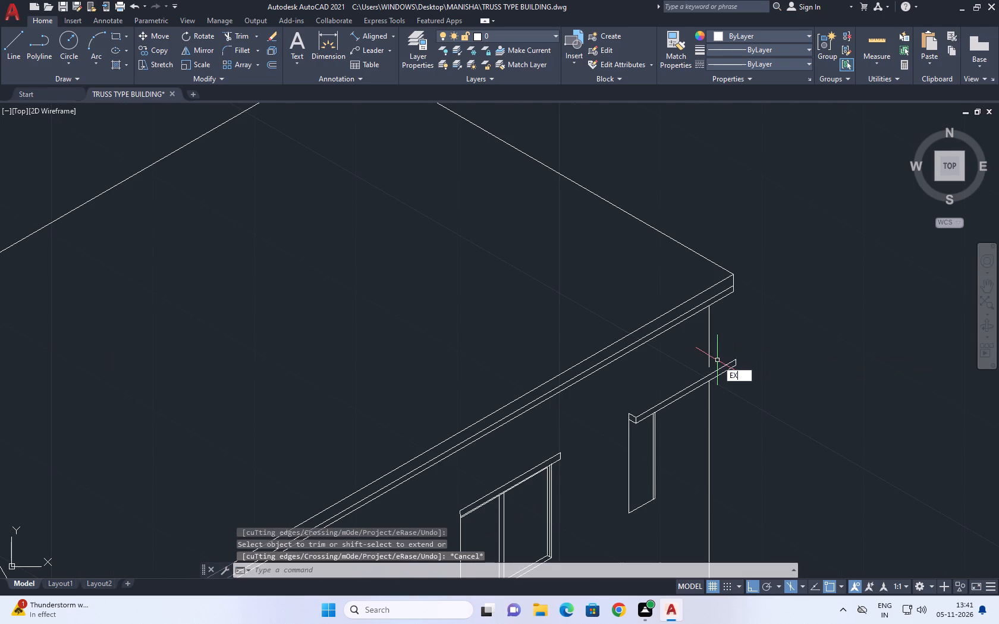
{"action": "key", "text": "space"}
{"action": "left_click", "coordinate": [715, 354]}
{"action": "left_click", "coordinate": [694, 364]}
{"action": "key", "text": "space"}
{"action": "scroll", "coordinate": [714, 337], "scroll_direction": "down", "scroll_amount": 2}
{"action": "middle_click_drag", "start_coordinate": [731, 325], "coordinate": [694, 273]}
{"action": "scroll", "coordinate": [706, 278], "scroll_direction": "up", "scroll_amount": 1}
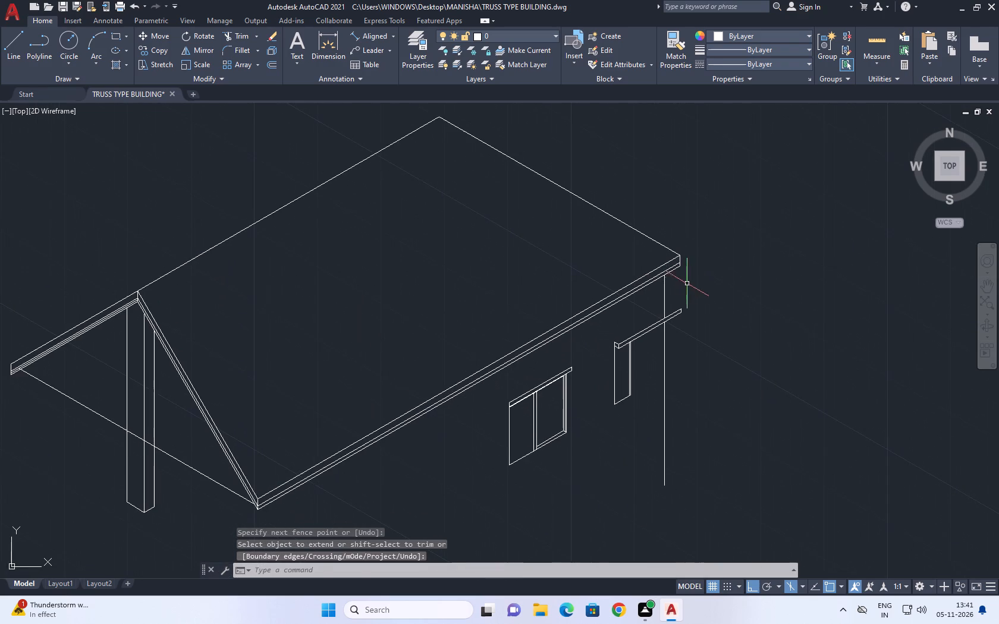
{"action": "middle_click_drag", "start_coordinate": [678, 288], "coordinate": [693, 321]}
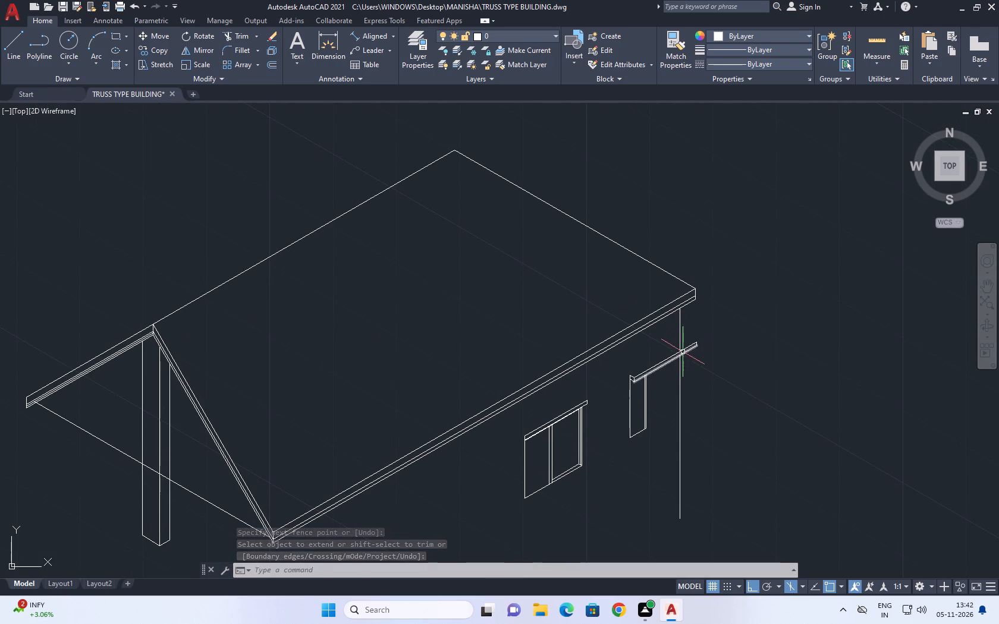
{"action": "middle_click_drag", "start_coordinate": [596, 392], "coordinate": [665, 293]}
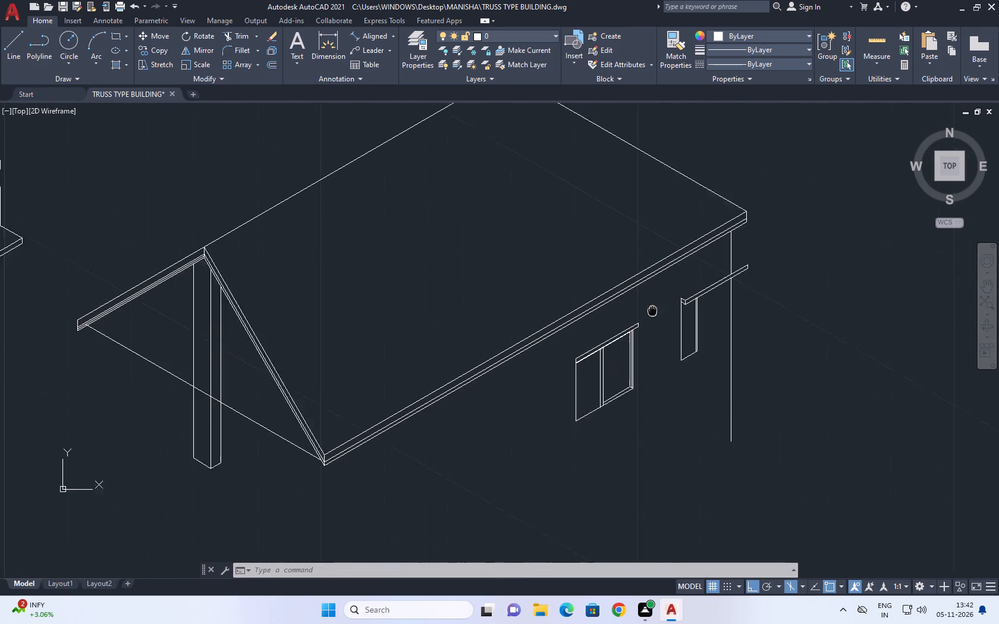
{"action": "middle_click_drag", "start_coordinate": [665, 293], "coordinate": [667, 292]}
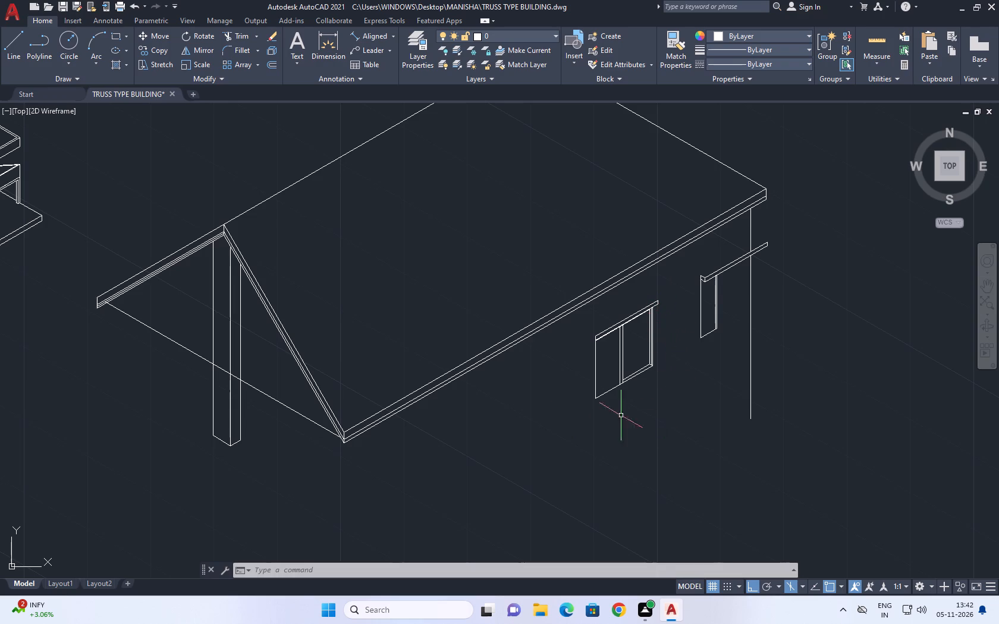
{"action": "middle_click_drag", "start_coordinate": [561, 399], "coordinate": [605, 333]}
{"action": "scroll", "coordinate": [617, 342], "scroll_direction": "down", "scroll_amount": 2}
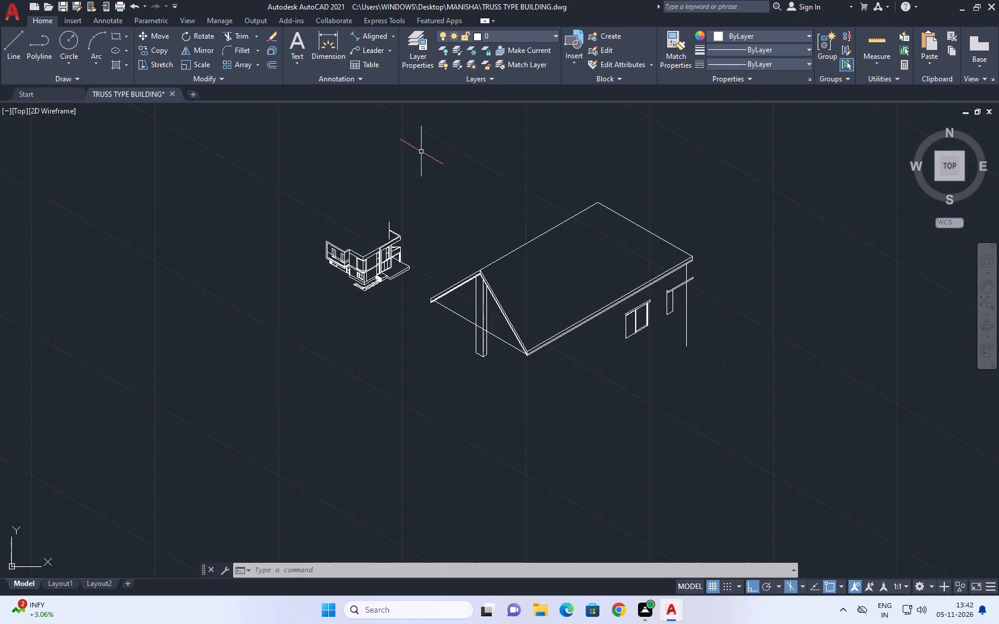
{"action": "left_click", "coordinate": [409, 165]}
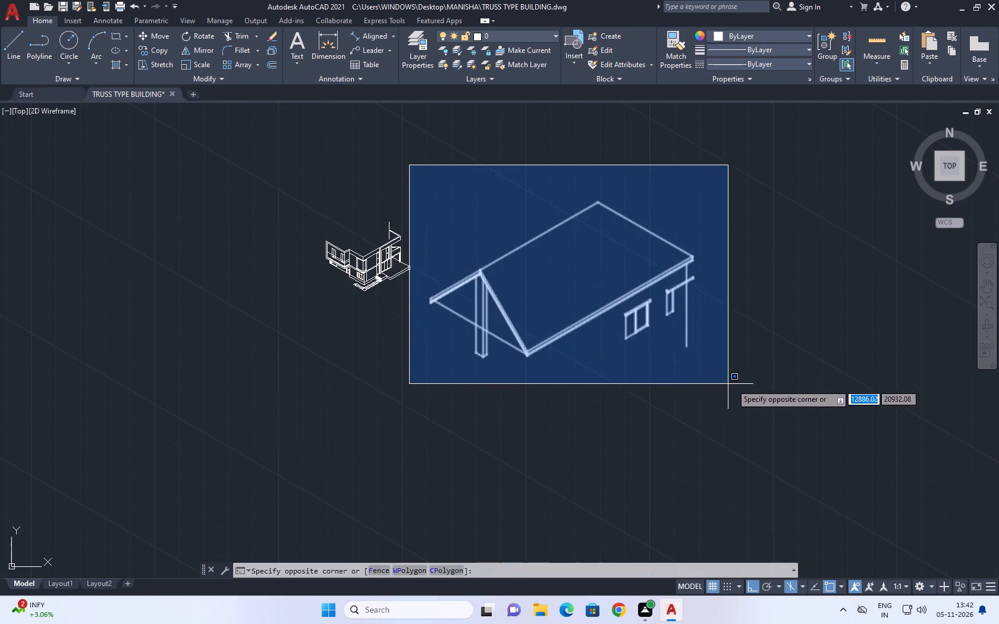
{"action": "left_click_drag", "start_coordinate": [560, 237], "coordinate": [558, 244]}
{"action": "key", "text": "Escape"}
Convert the whole truss roof drawing, including its column, side windows and wall corner line, into a block named TRUSS.
{"action": "left_click", "coordinate": [695, 173]}
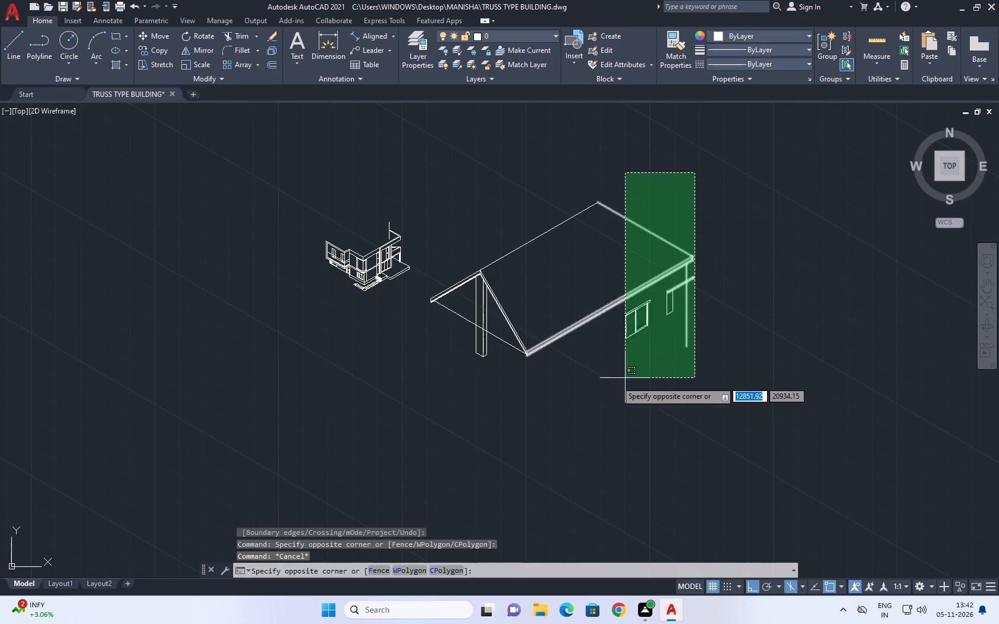
{"action": "left_click", "coordinate": [453, 383]}
{"action": "left_click_drag", "start_coordinate": [742, 144], "coordinate": [714, 187]}
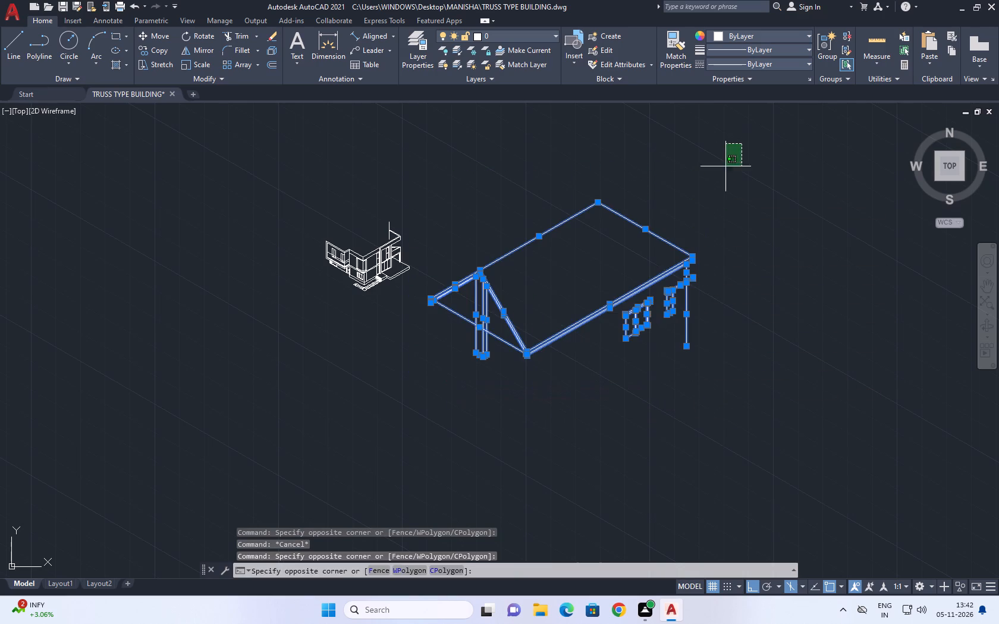
{"action": "left_click_drag", "start_coordinate": [714, 187], "coordinate": [707, 198]}
{"action": "left_click", "coordinate": [546, 361]}
{"action": "left_click_drag", "start_coordinate": [520, 399], "coordinate": [494, 371]}
{"action": "left_click", "coordinate": [445, 274]}
{"action": "left_click", "coordinate": [662, 361]}
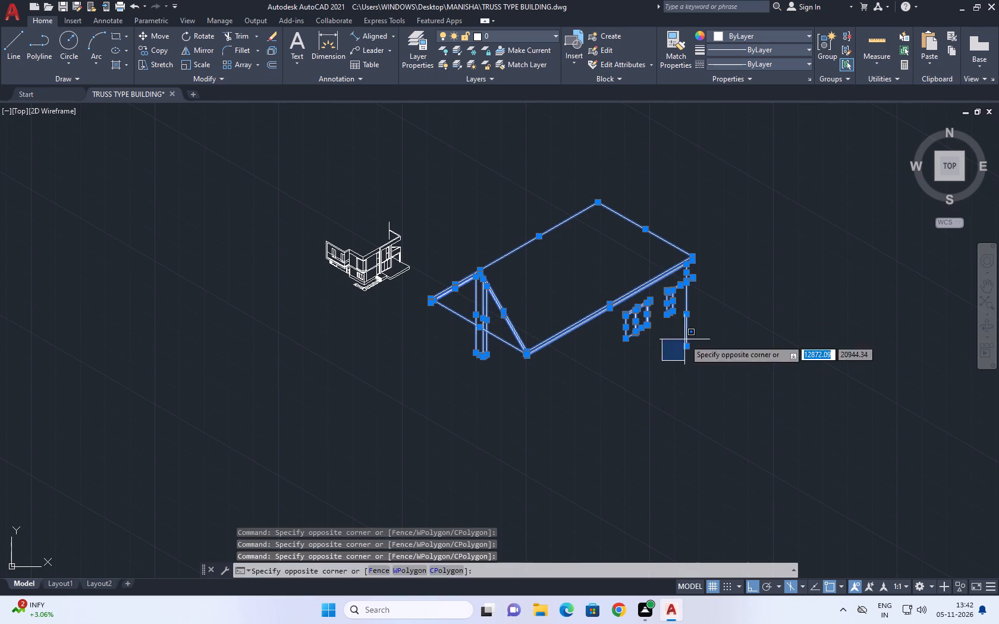
{"action": "left_click_drag", "start_coordinate": [637, 257], "coordinate": [587, 225]}
{"action": "left_click_drag", "start_coordinate": [700, 368], "coordinate": [699, 324]}
{"action": "left_click", "coordinate": [652, 237]}
{"action": "left_click_drag", "start_coordinate": [459, 337], "coordinate": [448, 317]}
{"action": "left_click_drag", "start_coordinate": [438, 290], "coordinate": [439, 291]}
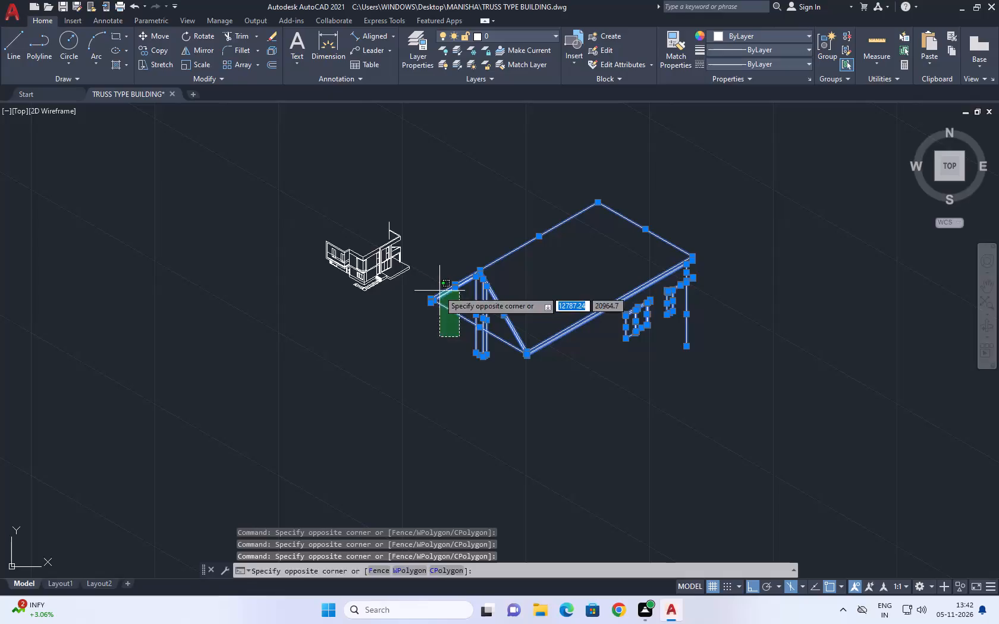
{"action": "left_click_drag", "start_coordinate": [439, 291], "coordinate": [431, 289]}
{"action": "left_click", "coordinate": [432, 316]}
{"action": "scroll", "coordinate": [427, 308], "scroll_direction": "up", "scroll_amount": 3}
{"action": "left_click_drag", "start_coordinate": [406, 267], "coordinate": [398, 265]}
{"action": "scroll", "coordinate": [435, 294], "scroll_direction": "down", "scroll_amount": 3}
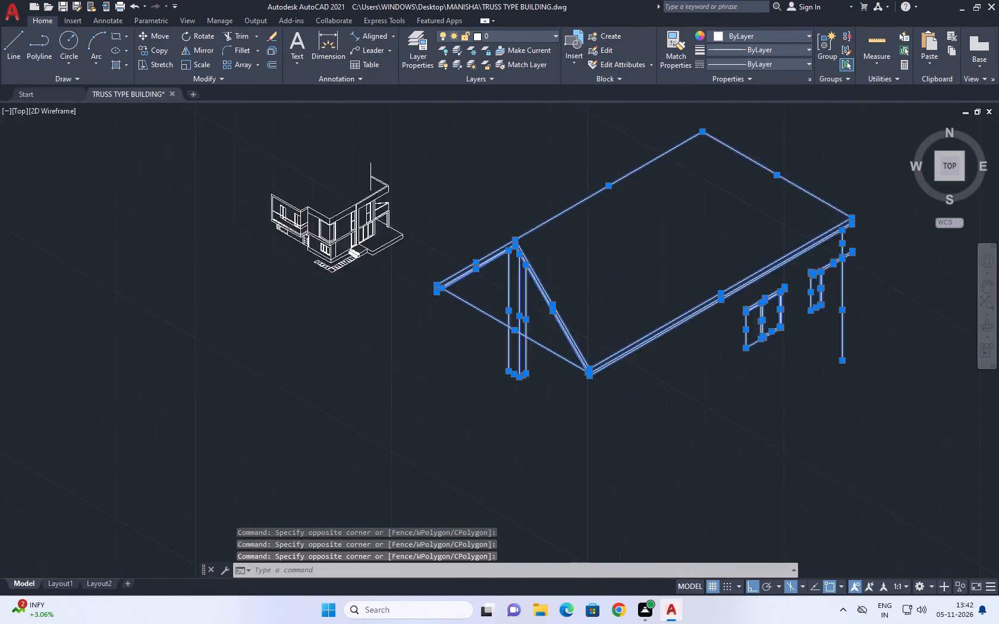
{"action": "scroll", "coordinate": [440, 298], "scroll_direction": "down", "scroll_amount": 1}
{"action": "key", "text": "b"}
{"action": "key", "text": "space"}
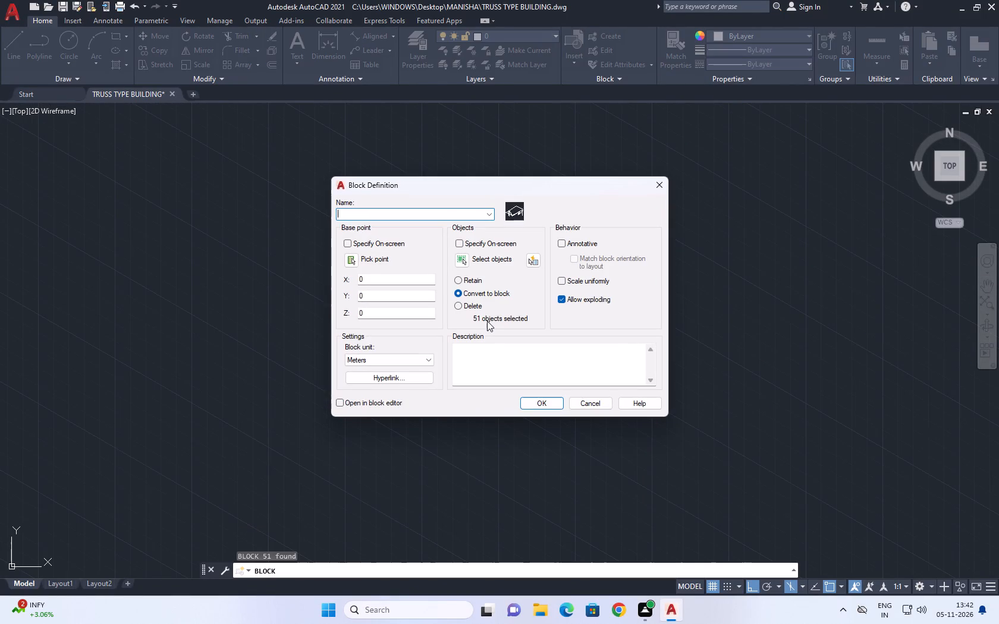
{"action": "type", "text": "TR"}
{"action": "key", "text": "u"}
{"action": "type", "text": "SS"}
{"action": "left_click", "coordinate": [542, 405]}
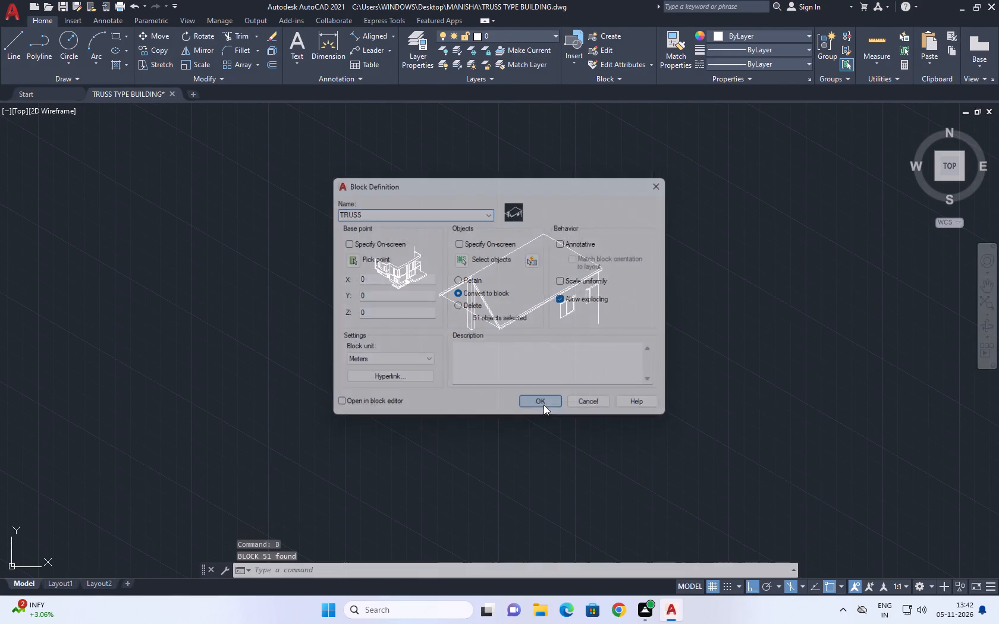
Move the TRUSS block from the bottom end of its wall corner line to the two-storey house's far roof corner.
{"action": "left_click_drag", "start_coordinate": [646, 307], "coordinate": [624, 305]}
{"action": "left_click", "coordinate": [570, 266]}
{"action": "key", "text": "m"}
{"action": "key", "text": "space"}
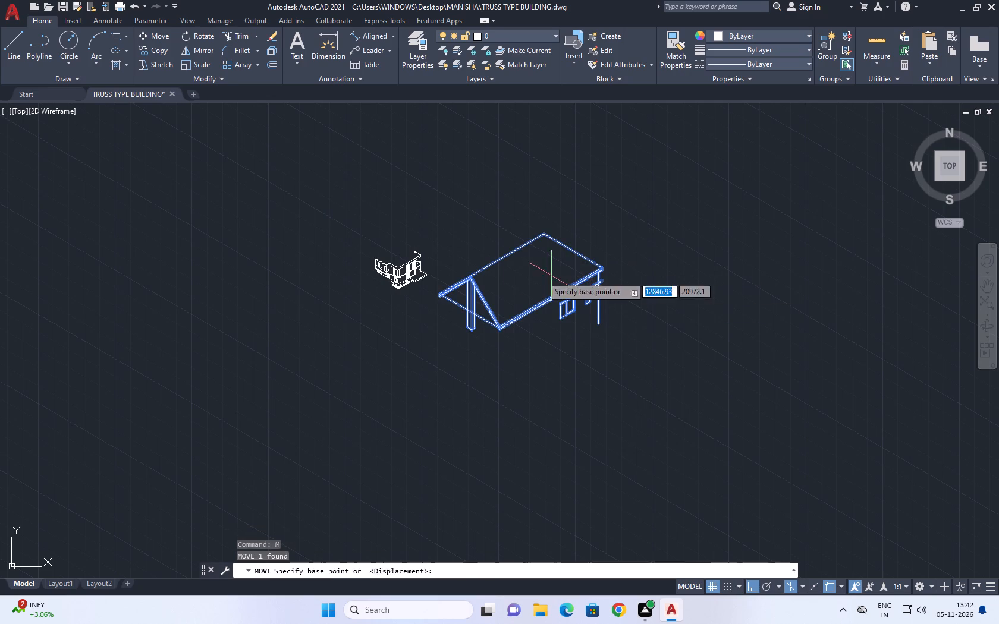
{"action": "scroll", "coordinate": [433, 304], "scroll_direction": "up", "scroll_amount": 3}
{"action": "scroll", "coordinate": [454, 282], "scroll_direction": "down", "scroll_amount": 2}
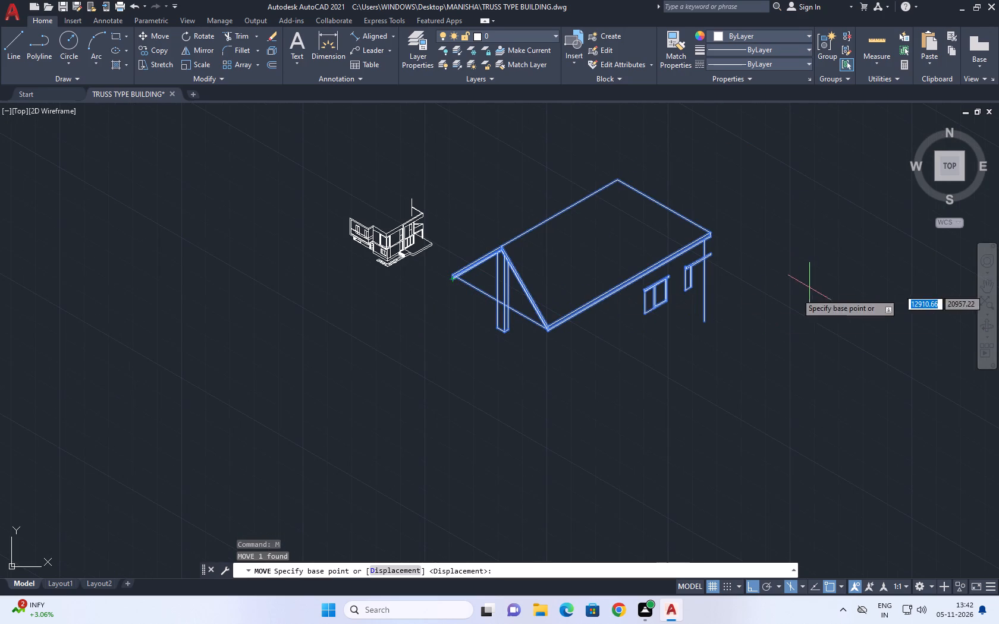
{"action": "left_click", "coordinate": [705, 322]}
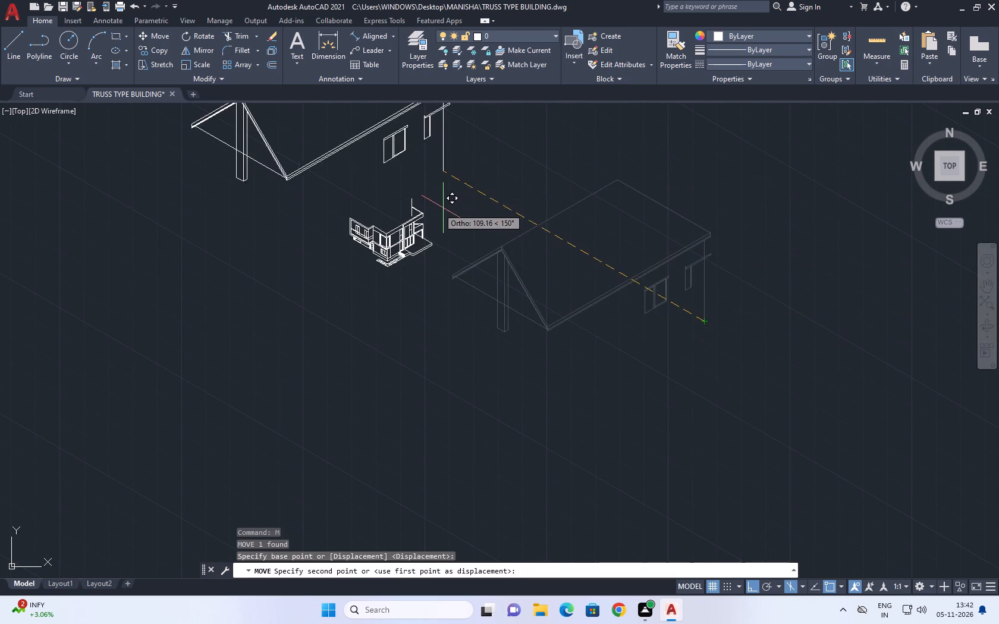
{"action": "scroll", "coordinate": [433, 209], "scroll_direction": "up", "scroll_amount": 1}
{"action": "middle_click_drag", "start_coordinate": [418, 206], "coordinate": [517, 332]}
{"action": "scroll", "coordinate": [515, 329], "scroll_direction": "up", "scroll_amount": 1}
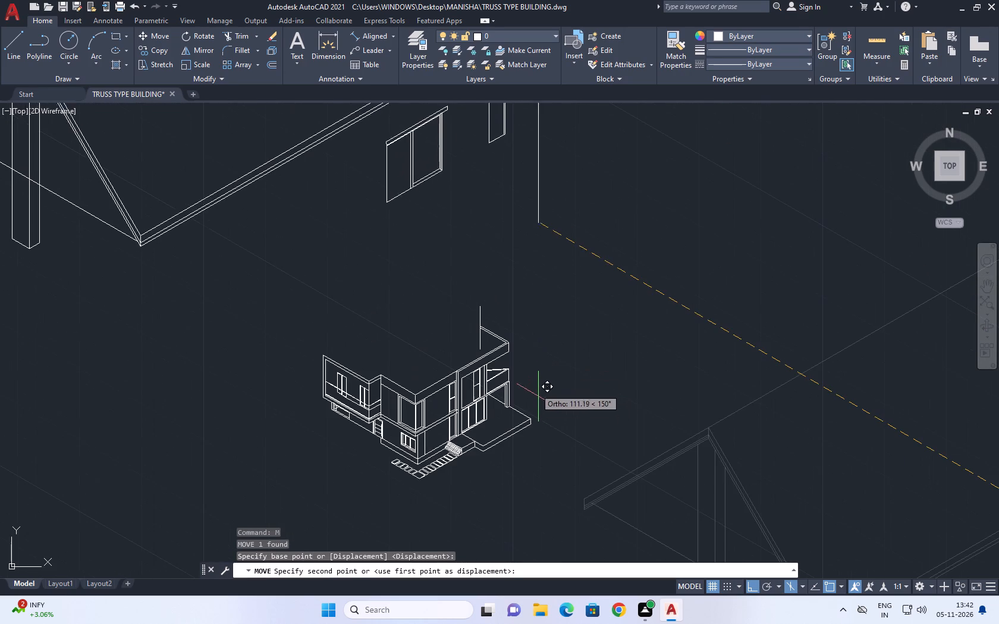
{"action": "left_click", "coordinate": [507, 337]}
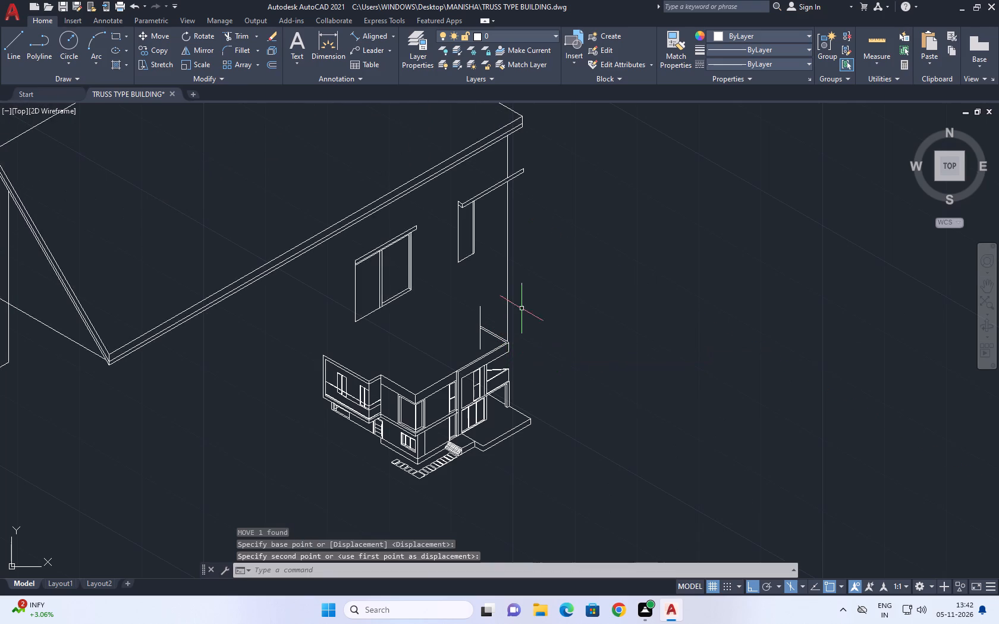
Scale the TRUSS block down about the house's far roof corner to roughly fit the house's width.
{"action": "middle_click_drag", "start_coordinate": [542, 308], "coordinate": [637, 364]}
{"action": "left_click_drag", "start_coordinate": [643, 231], "coordinate": [610, 237]}
{"action": "left_click", "coordinate": [494, 242]}
{"action": "middle_click_drag", "start_coordinate": [478, 267], "coordinate": [629, 268]}
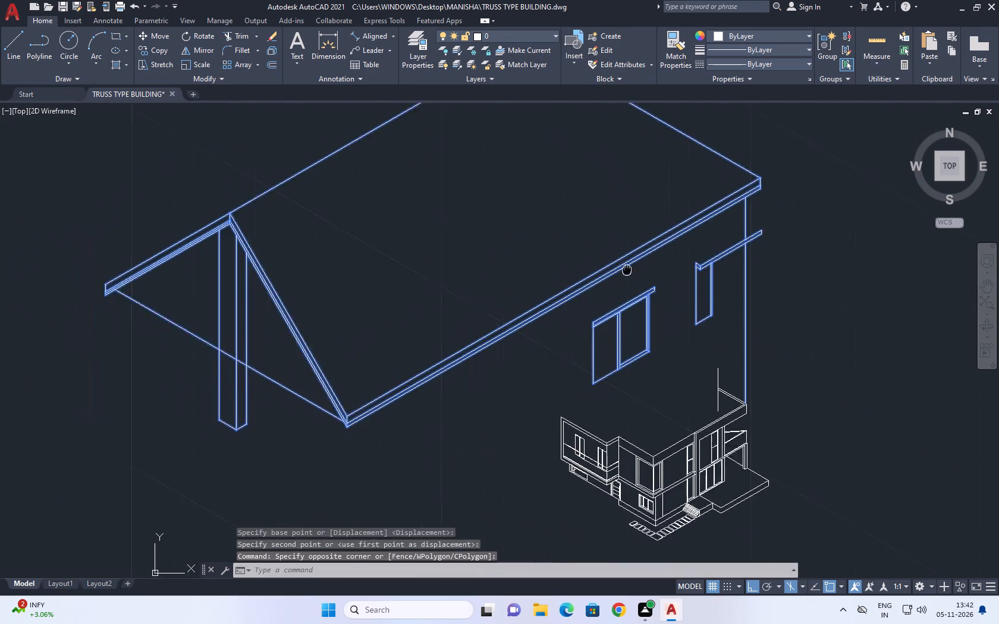
{"action": "middle_click_drag", "start_coordinate": [629, 268], "coordinate": [640, 257]}
{"action": "scroll", "coordinate": [647, 250], "scroll_direction": "down", "scroll_amount": 1}
{"action": "middle_click_drag", "start_coordinate": [738, 256], "coordinate": [721, 259]}
{"action": "scroll", "coordinate": [721, 259], "scroll_direction": "down", "scroll_amount": 1}
{"action": "key", "text": "s"}
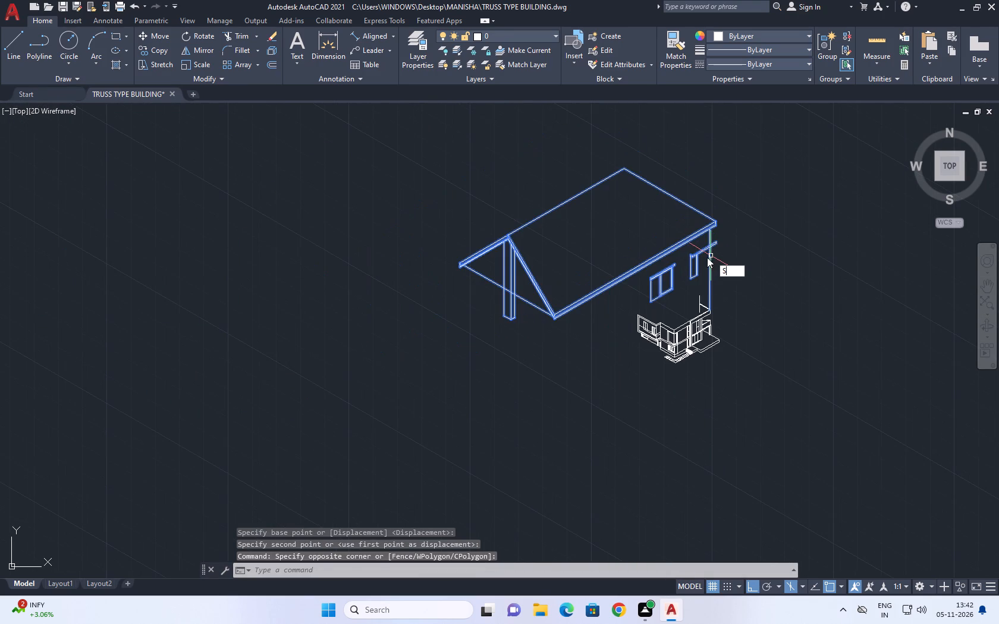
{"action": "key", "text": "c"}
{"action": "key", "text": "space"}
{"action": "scroll", "coordinate": [704, 315], "scroll_direction": "up", "scroll_amount": 3}
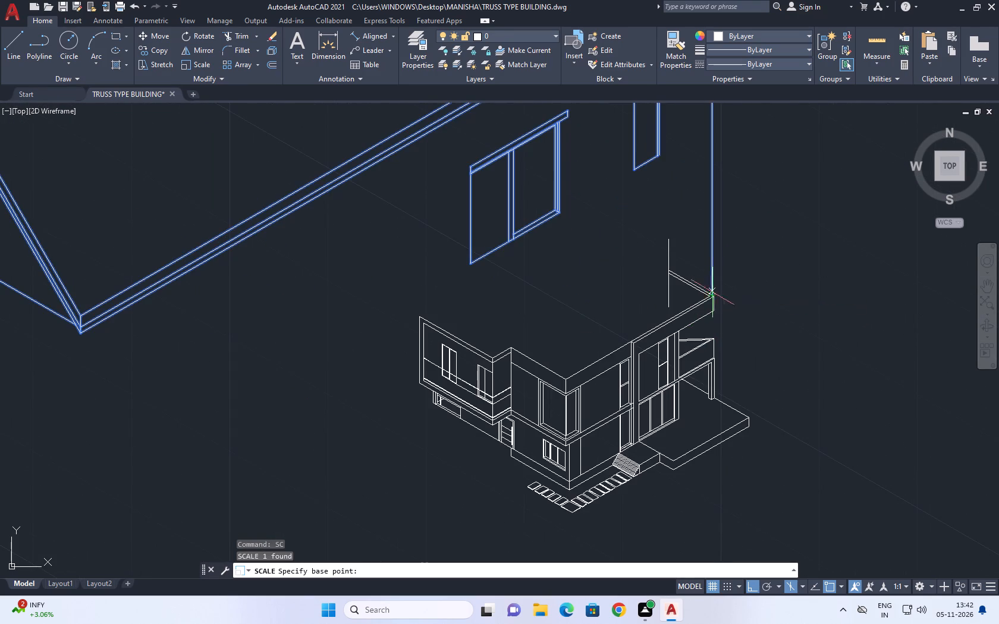
{"action": "left_click", "coordinate": [711, 293]}
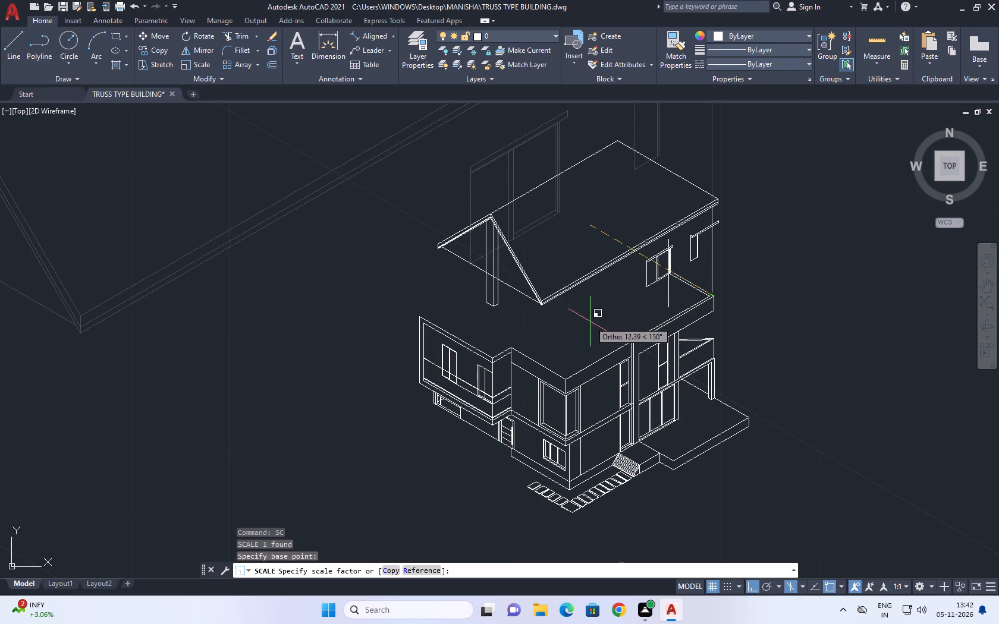
{"action": "left_click", "coordinate": [592, 330]}
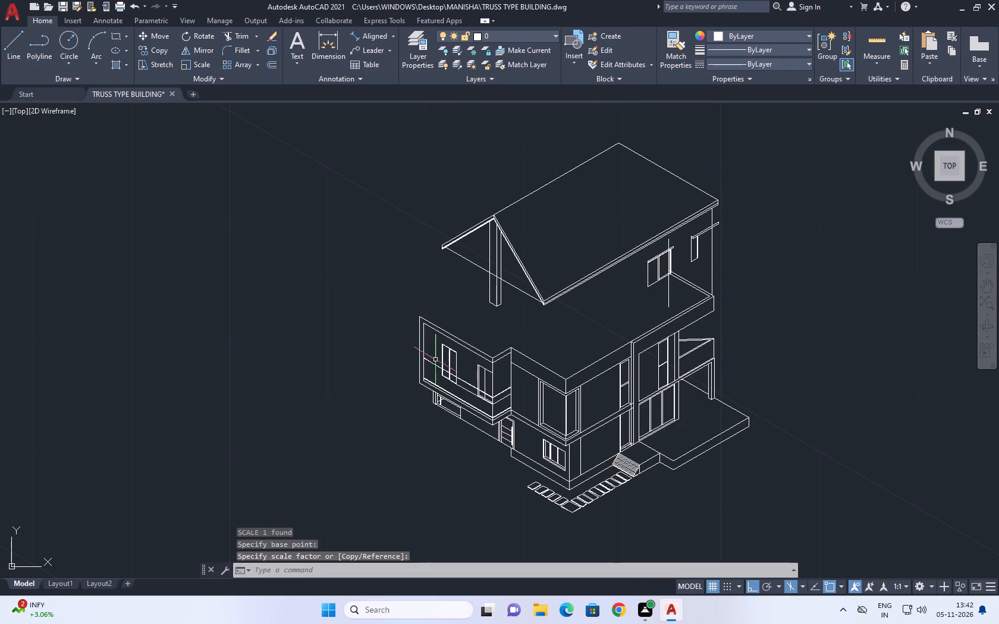
Erase the stray vertical line at the back end of the house's roof parapet.
{"action": "middle_click_drag", "start_coordinate": [462, 363], "coordinate": [476, 360]}
{"action": "scroll", "coordinate": [695, 292], "scroll_direction": "up", "scroll_amount": 3}
{"action": "left_click_drag", "start_coordinate": [687, 281], "coordinate": [681, 282]}
{"action": "left_click", "coordinate": [569, 322]}
{"action": "scroll", "coordinate": [610, 323], "scroll_direction": "down", "scroll_amount": 1}
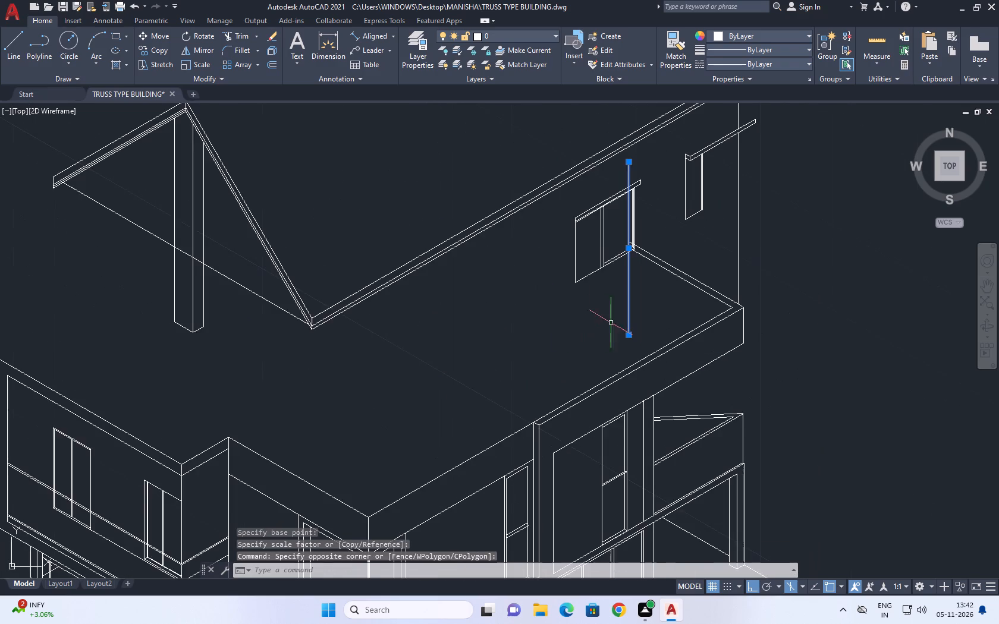
{"action": "middle_click_drag", "start_coordinate": [658, 310], "coordinate": [630, 355]}
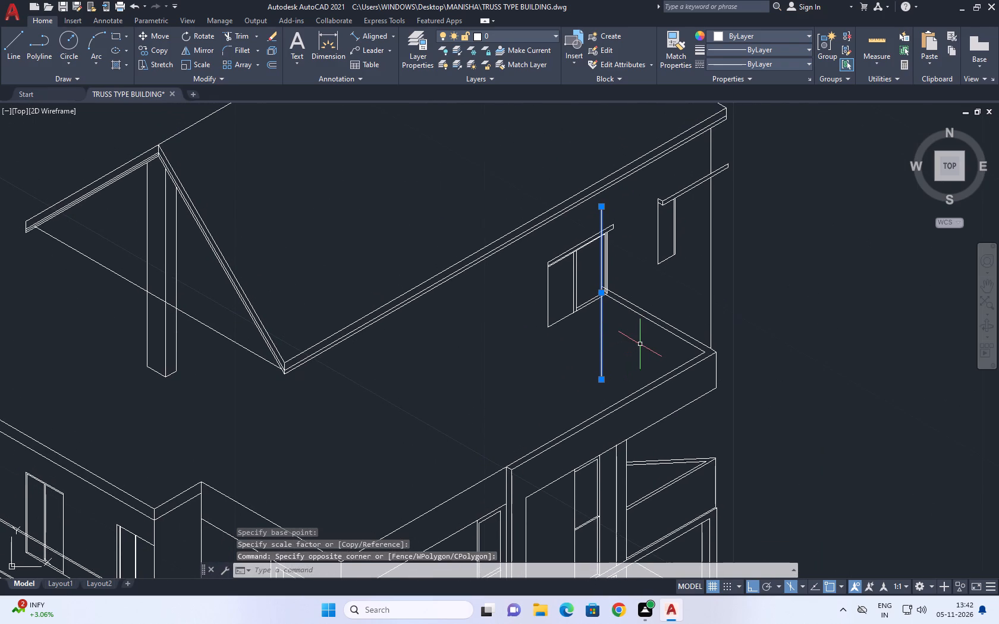
{"action": "key", "text": "Delete"}
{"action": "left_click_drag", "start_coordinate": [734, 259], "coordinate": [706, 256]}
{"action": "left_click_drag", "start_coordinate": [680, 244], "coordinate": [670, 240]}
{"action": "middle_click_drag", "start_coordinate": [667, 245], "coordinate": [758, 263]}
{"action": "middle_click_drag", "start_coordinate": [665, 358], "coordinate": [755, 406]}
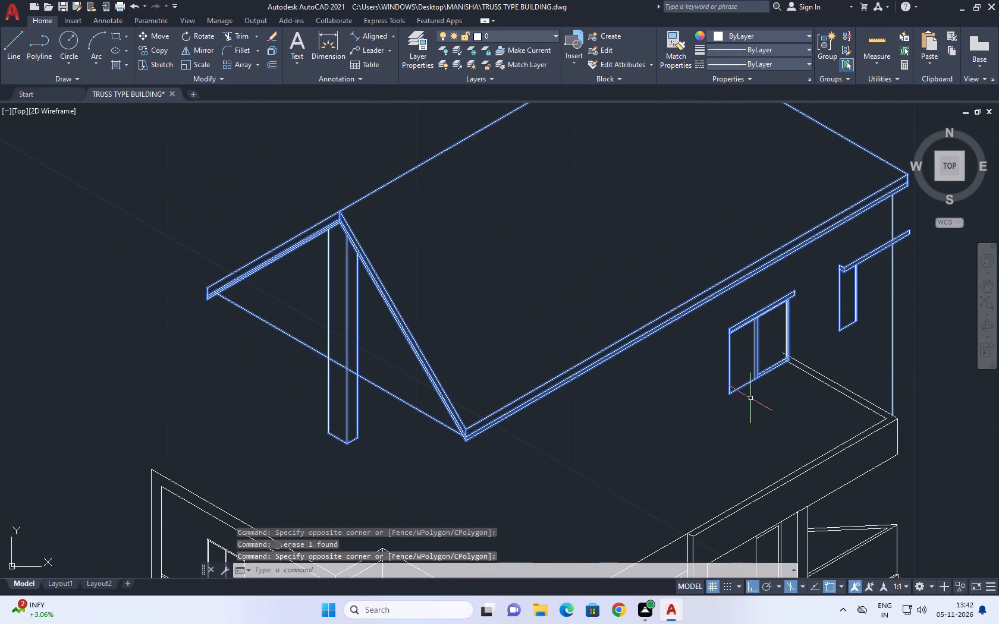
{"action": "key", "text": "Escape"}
Move the TRUSS block from its gable column's bottom corner to the parapet corner where the house's two front wings meet.
{"action": "middle_click_drag", "start_coordinate": [477, 438], "coordinate": [673, 307]}
{"action": "left_click_drag", "start_coordinate": [575, 320], "coordinate": [555, 311]}
{"action": "left_click", "coordinate": [523, 279]}
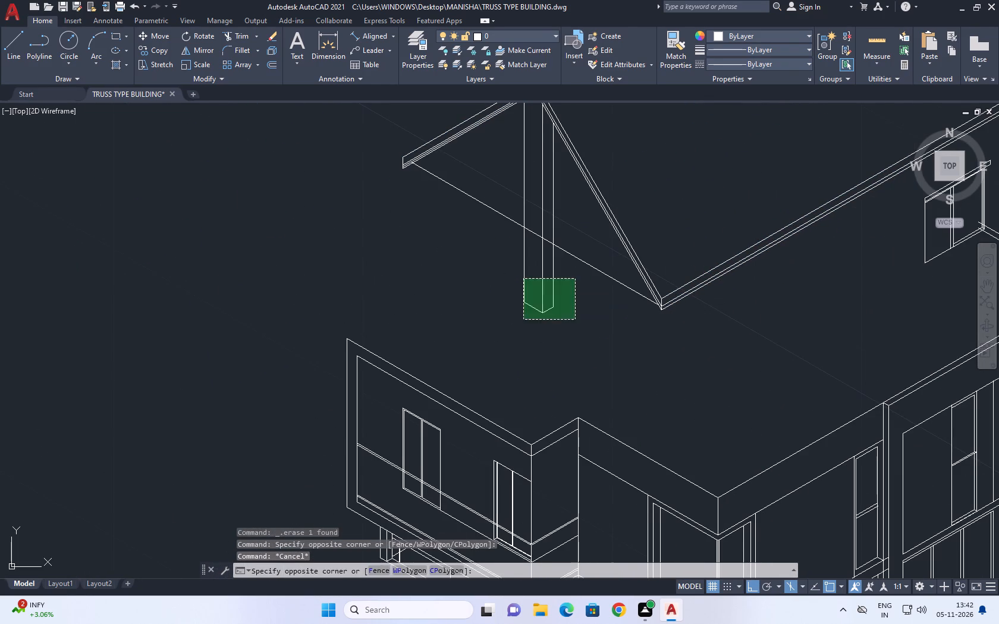
{"action": "middle_click_drag", "start_coordinate": [576, 322], "coordinate": [576, 289]}
{"action": "key", "text": "m"}
{"action": "key", "text": "space"}
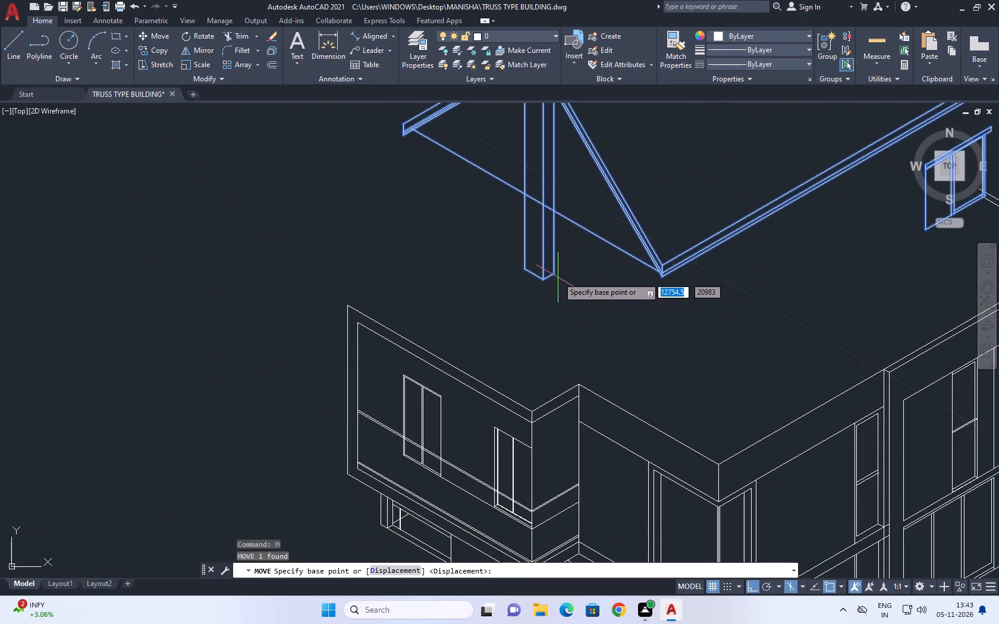
{"action": "left_click", "coordinate": [556, 275]}
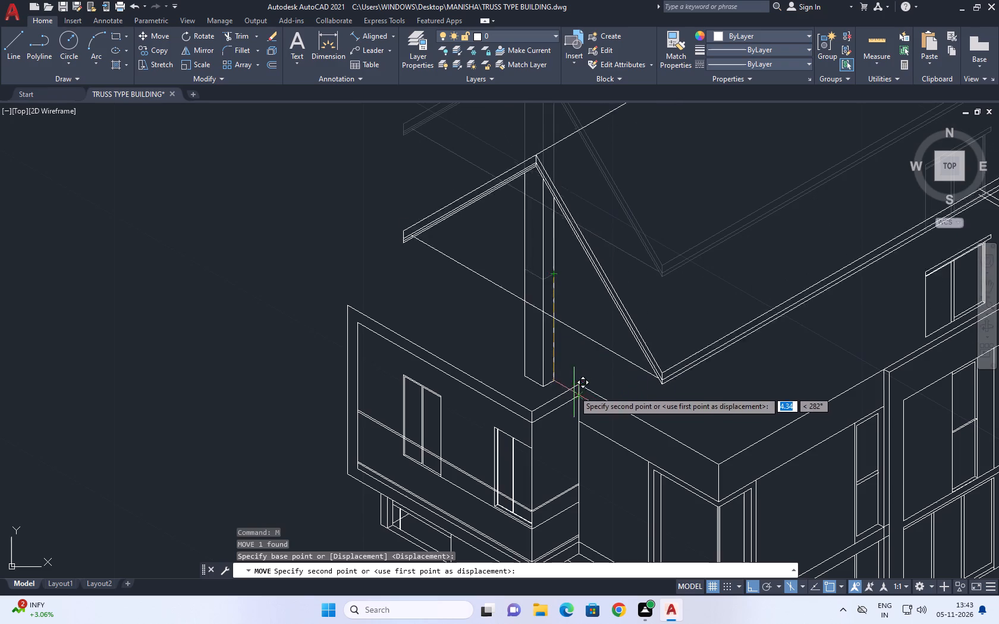
{"action": "left_click", "coordinate": [574, 385]}
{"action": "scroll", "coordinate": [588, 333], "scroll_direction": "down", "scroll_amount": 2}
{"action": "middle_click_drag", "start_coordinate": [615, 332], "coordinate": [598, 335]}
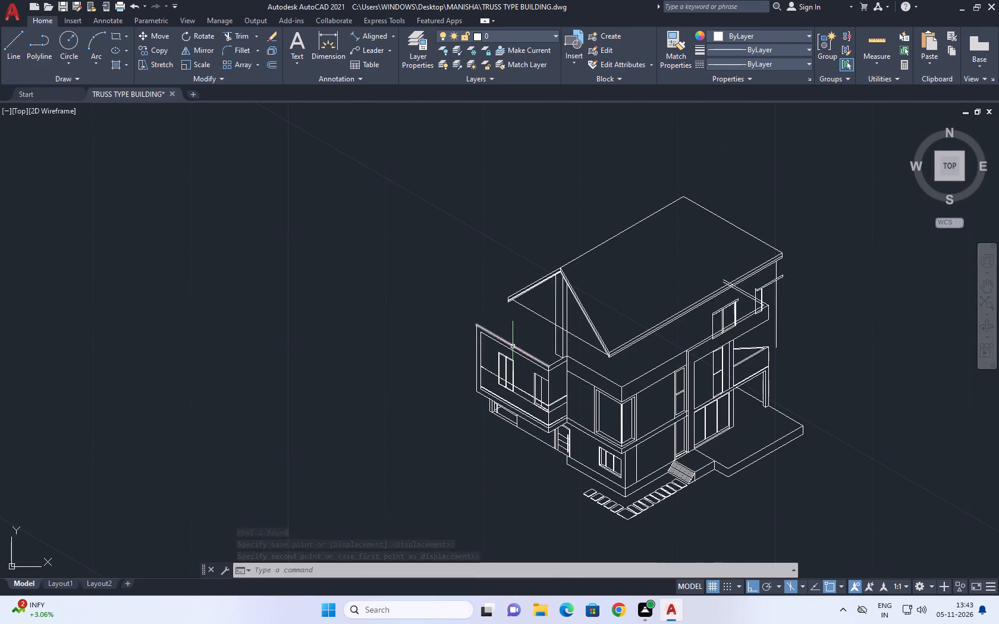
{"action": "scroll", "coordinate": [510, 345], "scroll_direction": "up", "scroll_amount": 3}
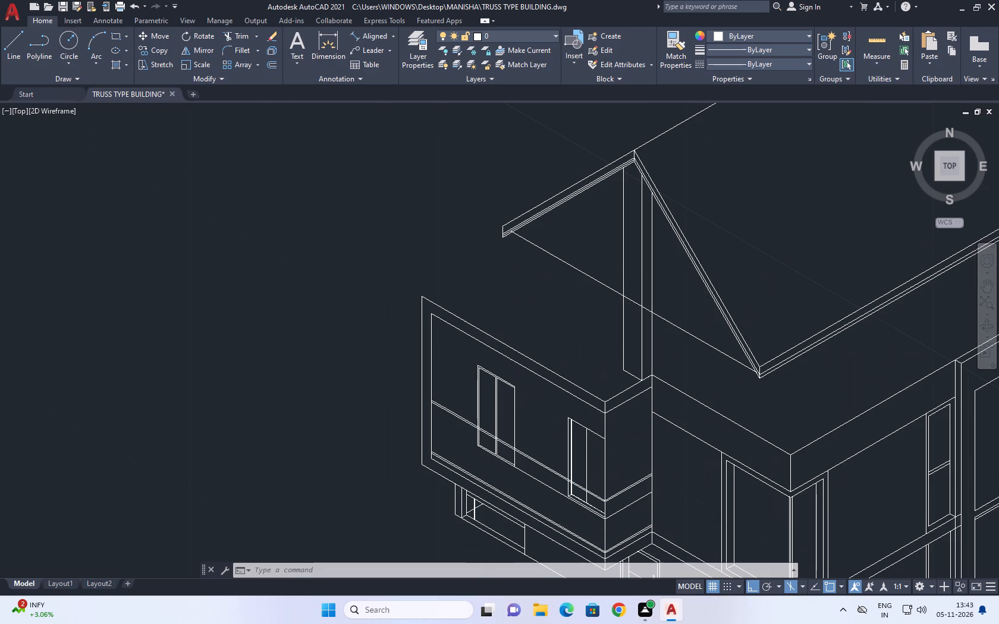
Draw a short vertical line about 0.2 high on the parapet's back end, continuing parallel along the parapet edge to its front corner.
{"action": "scroll", "coordinate": [510, 345], "scroll_direction": "down", "scroll_amount": 2}
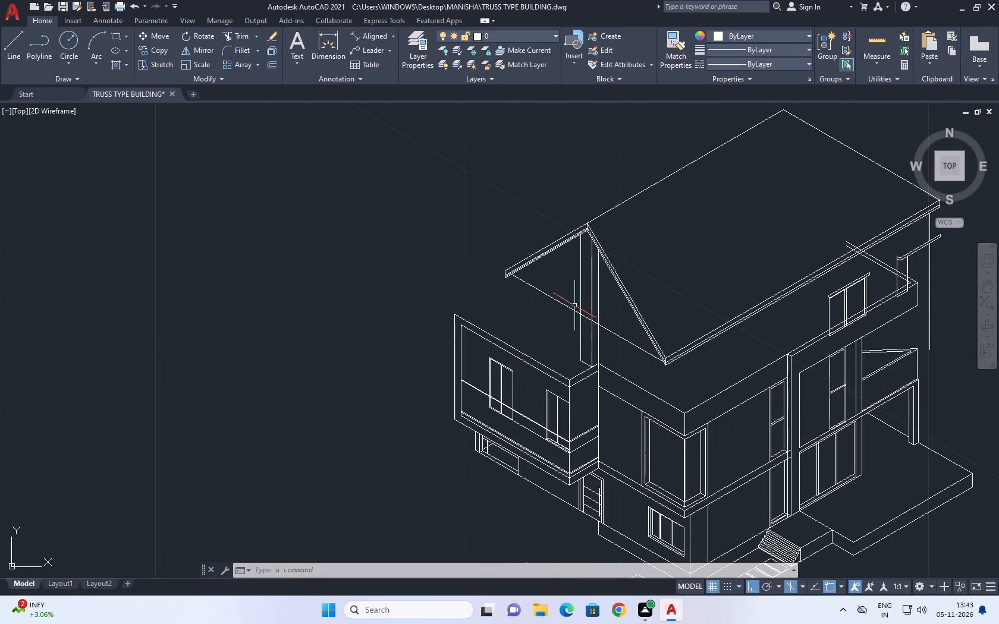
{"action": "type", "text": "L"}
{"action": "key", "text": "space"}
{"action": "scroll", "coordinate": [470, 322], "scroll_direction": "up", "scroll_amount": 2}
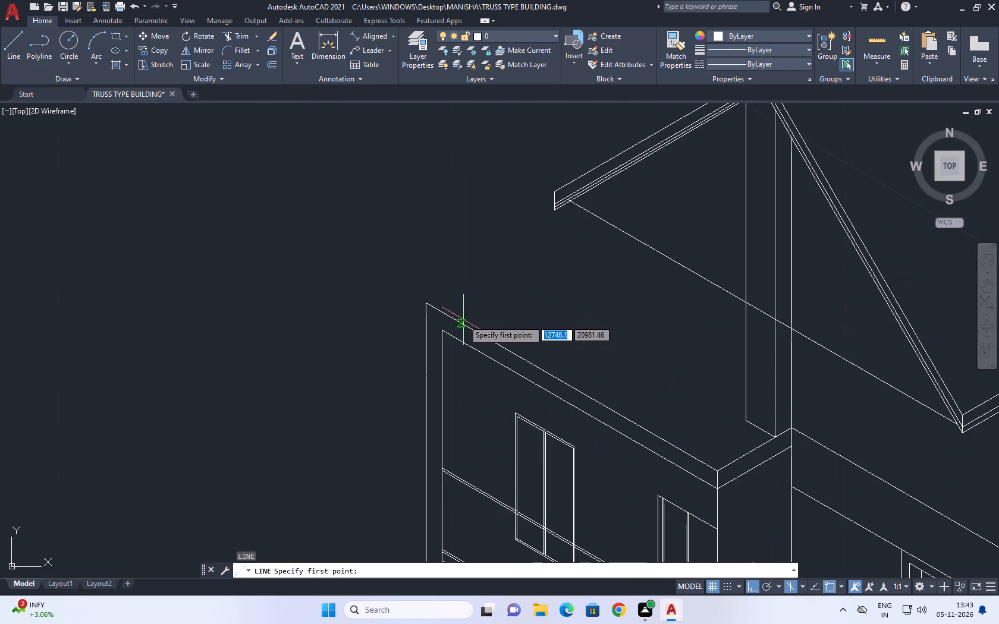
{"action": "middle_click_drag", "start_coordinate": [463, 320], "coordinate": [536, 351]}
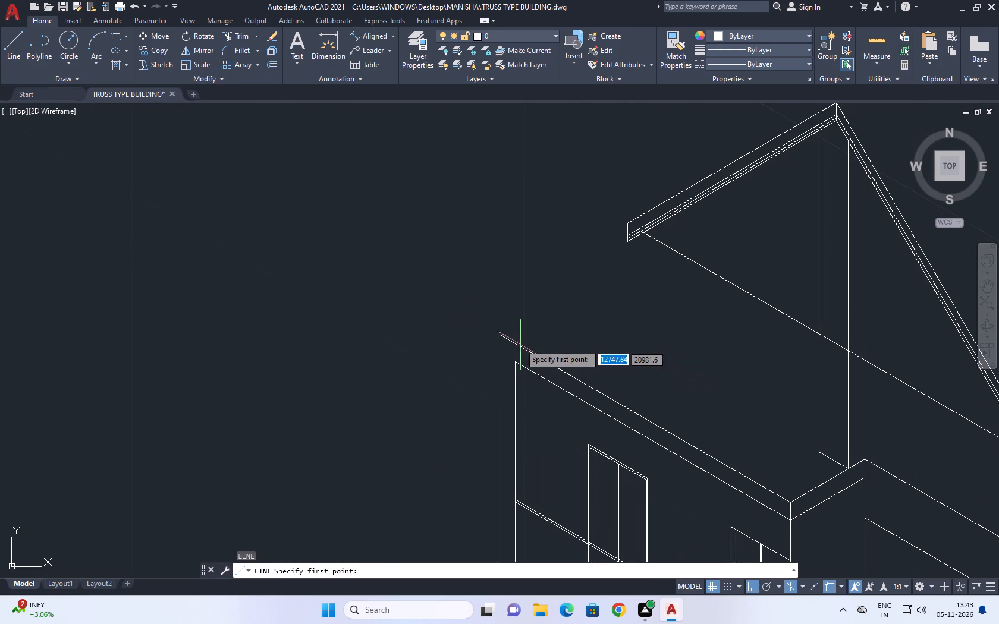
{"action": "scroll", "coordinate": [513, 343], "scroll_direction": "up", "scroll_amount": 3}
{"action": "middle_click_drag", "start_coordinate": [548, 350], "coordinate": [573, 364]}
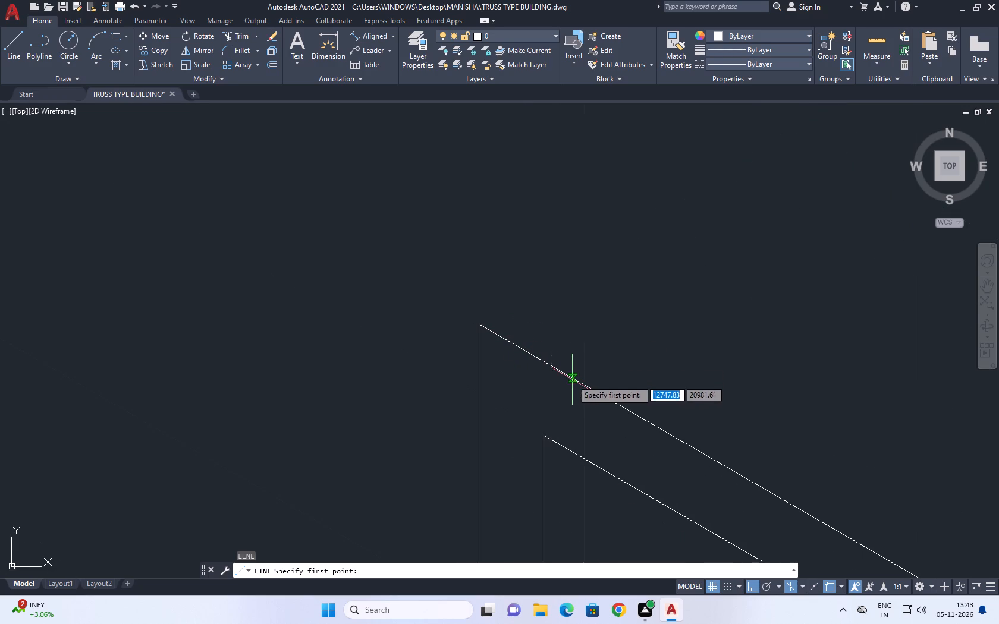
{"action": "left_click", "coordinate": [565, 365]}
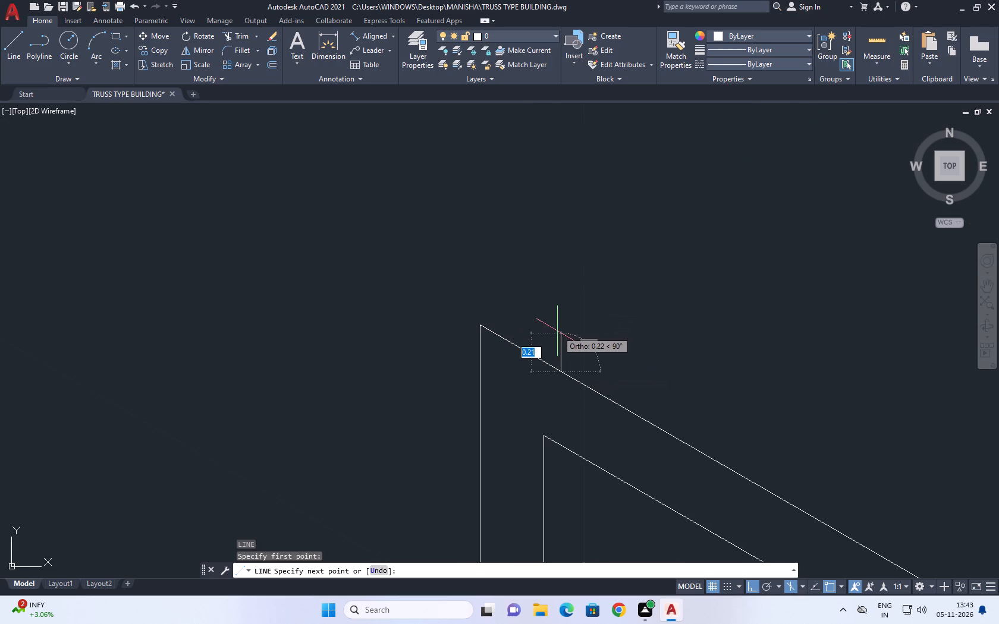
{"action": "left_click", "coordinate": [557, 331]}
{"action": "scroll", "coordinate": [589, 342], "scroll_direction": "down", "scroll_amount": 5}
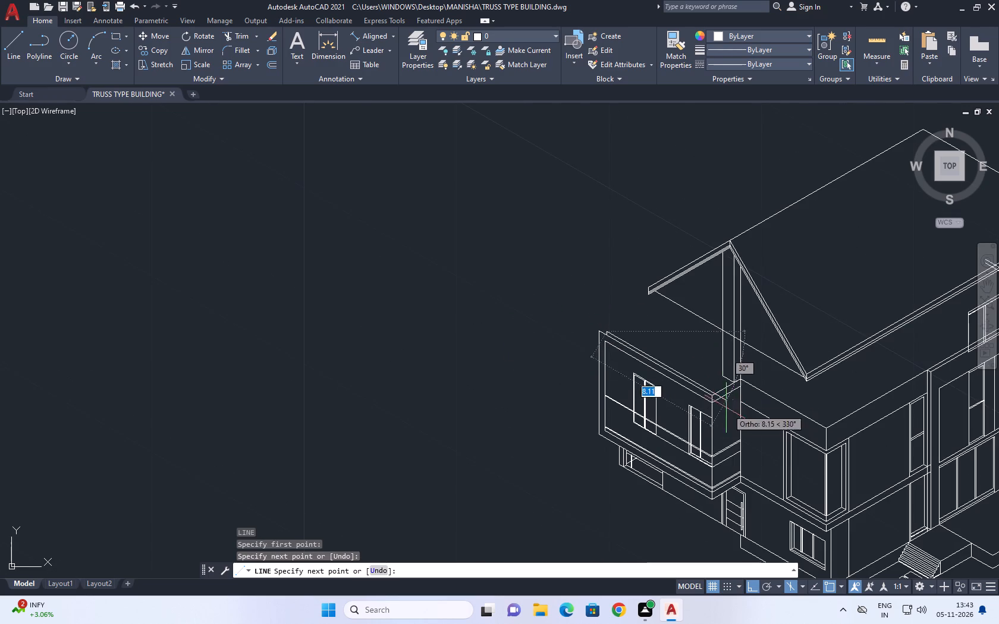
{"action": "scroll", "coordinate": [709, 393], "scroll_direction": "up", "scroll_amount": 3}
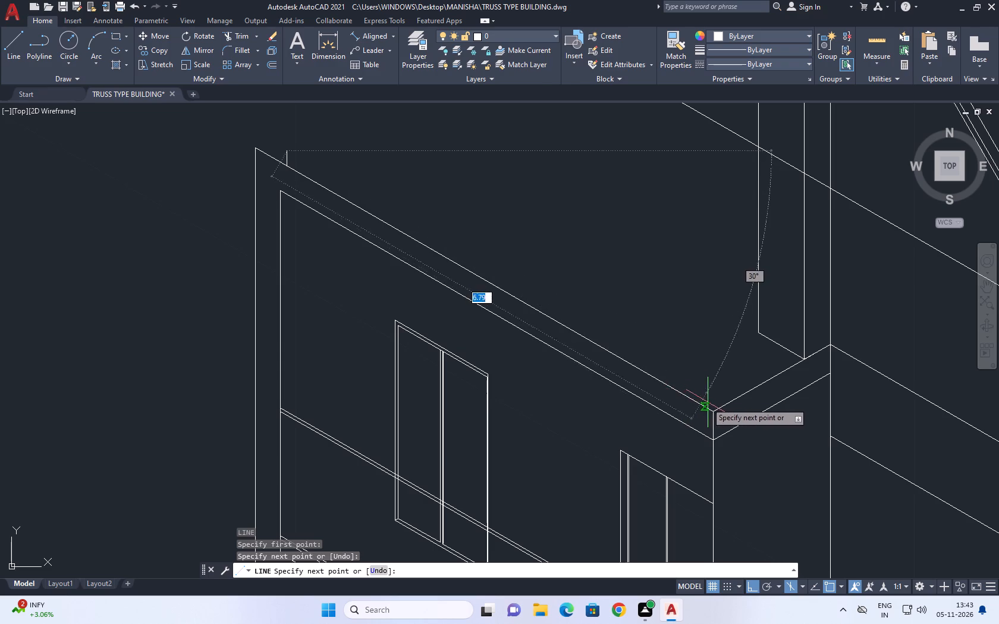
{"action": "left_click", "coordinate": [712, 401]}
{"action": "key", "text": "Escape"}
Fillet the new parallel parapet line with the vertical edge at the wing's front corner, using radius 0.
{"action": "scroll", "coordinate": [712, 419], "scroll_direction": "up", "scroll_amount": 2}
{"action": "key", "text": "f"}
{"action": "key", "text": "space"}
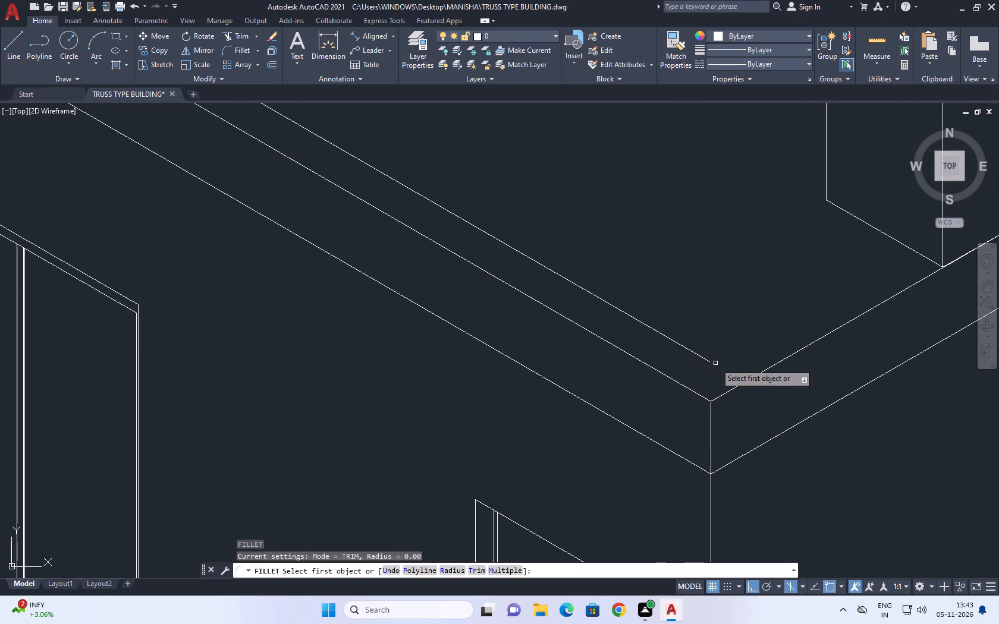
{"action": "left_click", "coordinate": [706, 358]}
{"action": "left_click", "coordinate": [709, 417]}
{"action": "scroll", "coordinate": [709, 408], "scroll_direction": "down", "scroll_amount": 1}
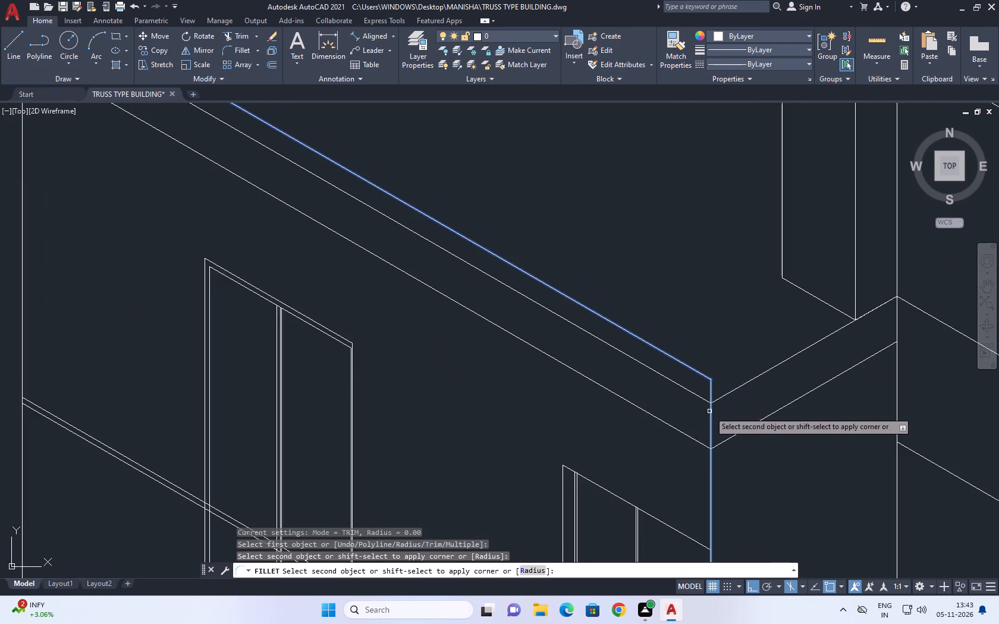
{"action": "left_click", "coordinate": [710, 412]}
{"action": "scroll", "coordinate": [710, 415], "scroll_direction": "down", "scroll_amount": 4}
{"action": "key", "text": "Escape"}
{"action": "key", "text": "Escape"}
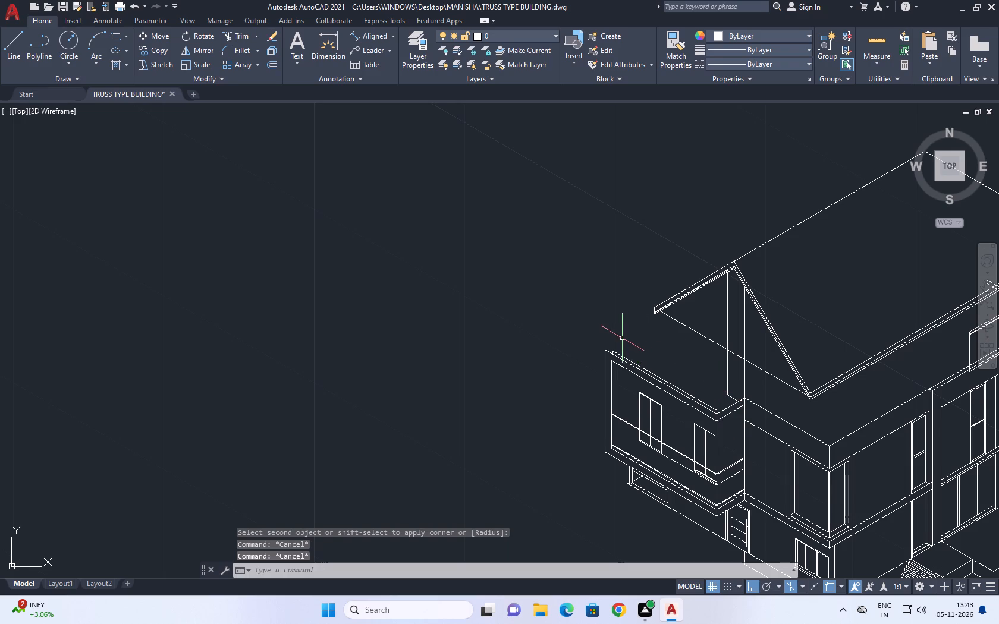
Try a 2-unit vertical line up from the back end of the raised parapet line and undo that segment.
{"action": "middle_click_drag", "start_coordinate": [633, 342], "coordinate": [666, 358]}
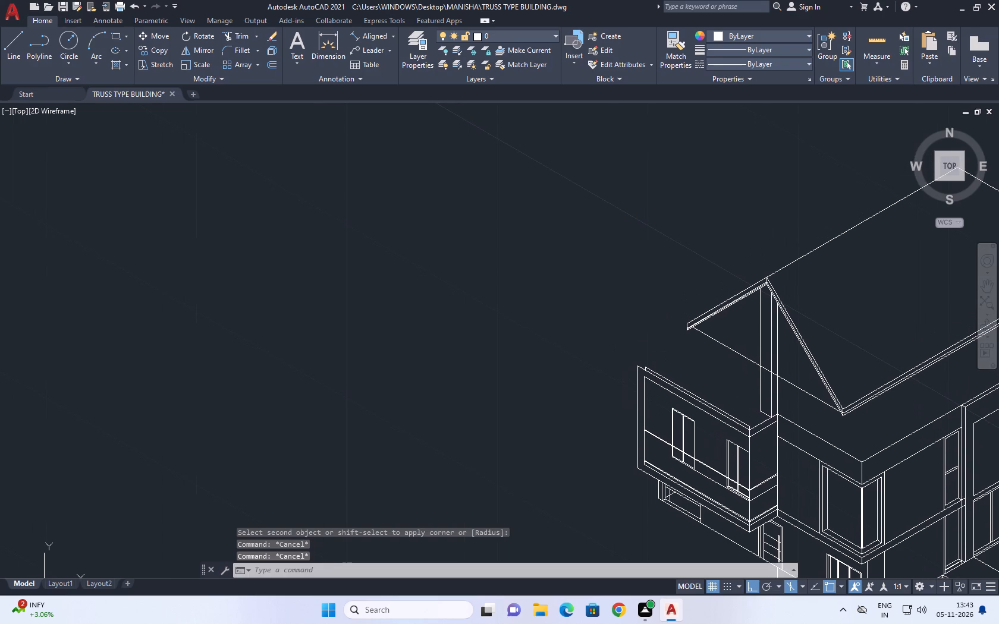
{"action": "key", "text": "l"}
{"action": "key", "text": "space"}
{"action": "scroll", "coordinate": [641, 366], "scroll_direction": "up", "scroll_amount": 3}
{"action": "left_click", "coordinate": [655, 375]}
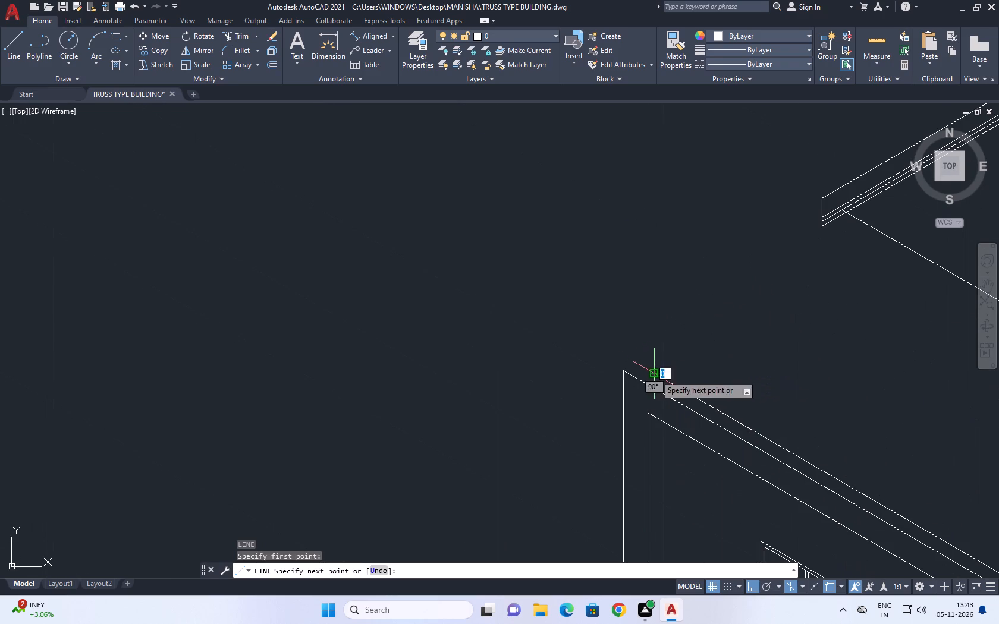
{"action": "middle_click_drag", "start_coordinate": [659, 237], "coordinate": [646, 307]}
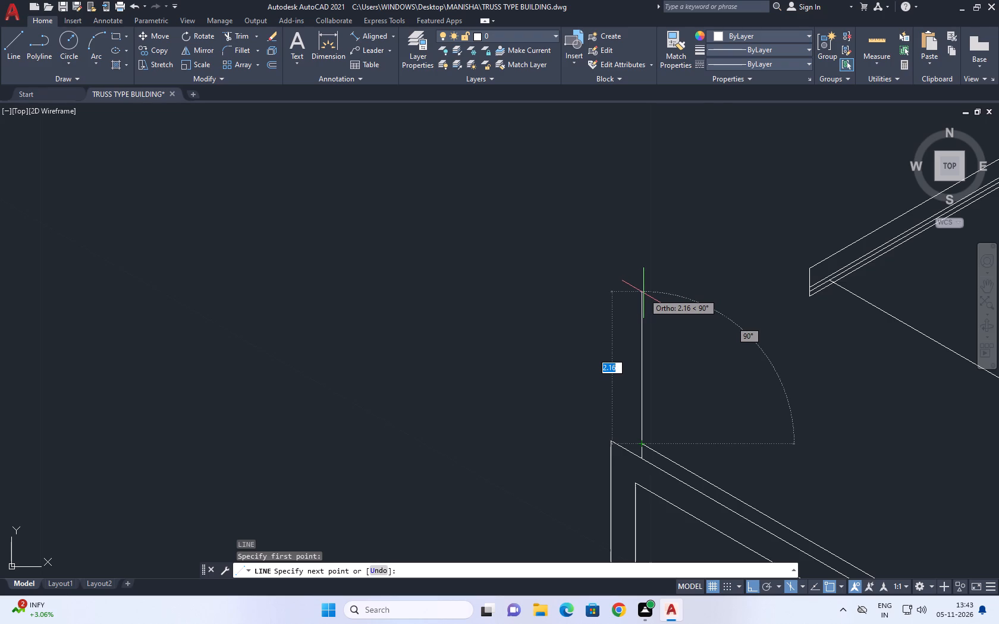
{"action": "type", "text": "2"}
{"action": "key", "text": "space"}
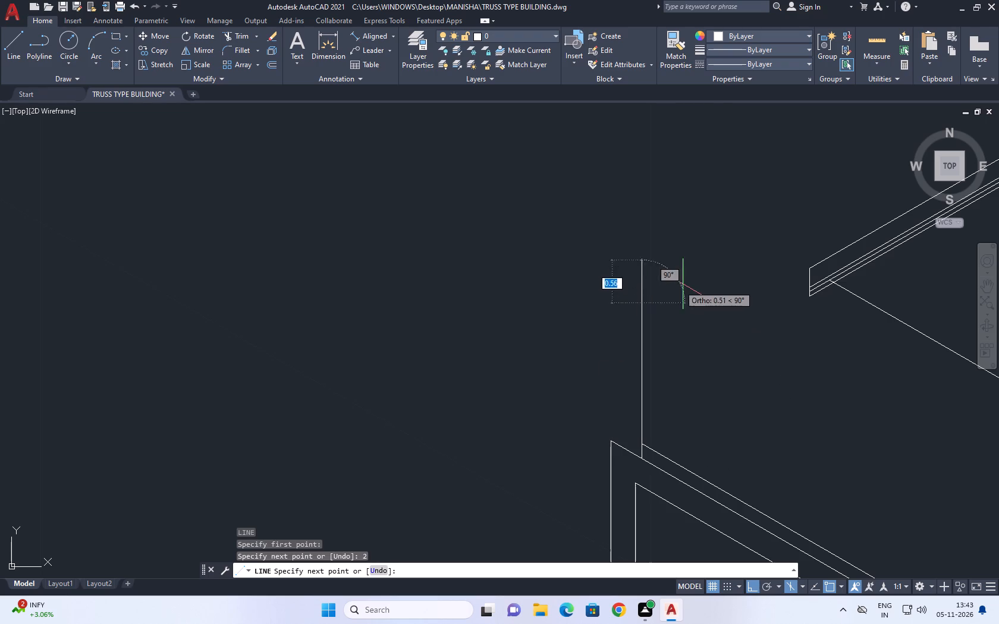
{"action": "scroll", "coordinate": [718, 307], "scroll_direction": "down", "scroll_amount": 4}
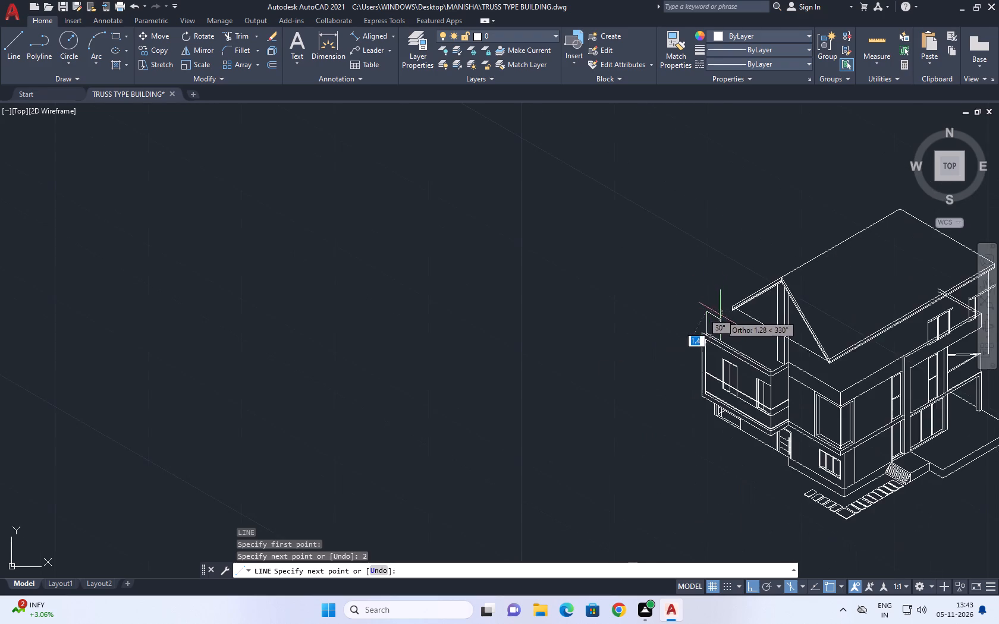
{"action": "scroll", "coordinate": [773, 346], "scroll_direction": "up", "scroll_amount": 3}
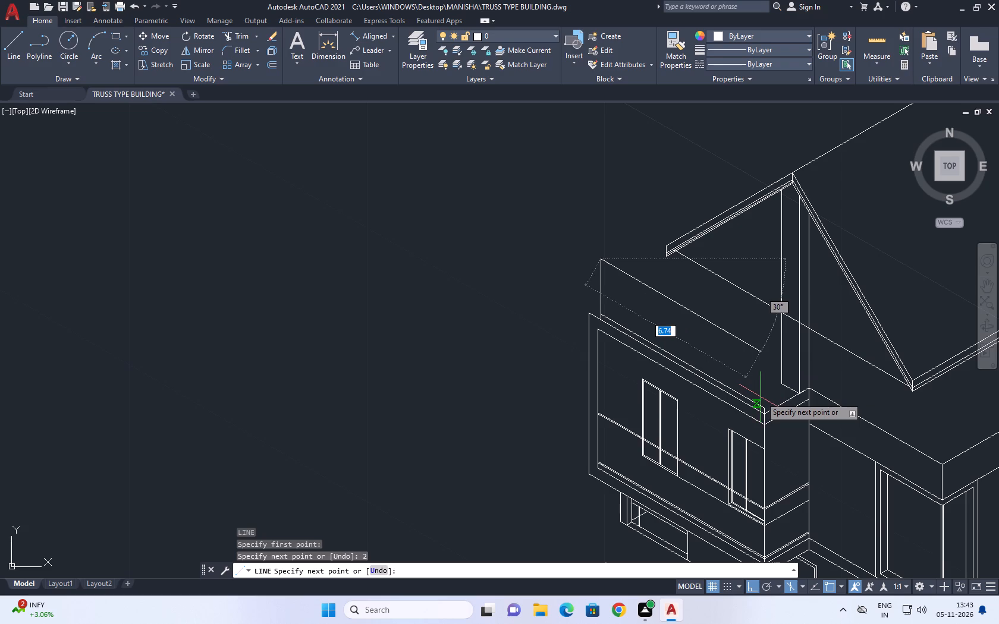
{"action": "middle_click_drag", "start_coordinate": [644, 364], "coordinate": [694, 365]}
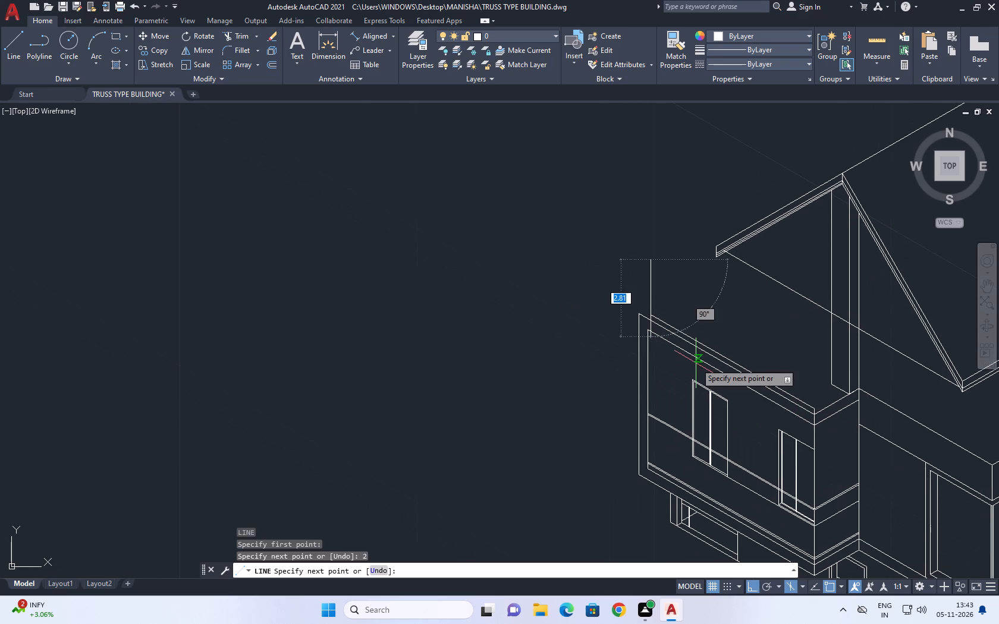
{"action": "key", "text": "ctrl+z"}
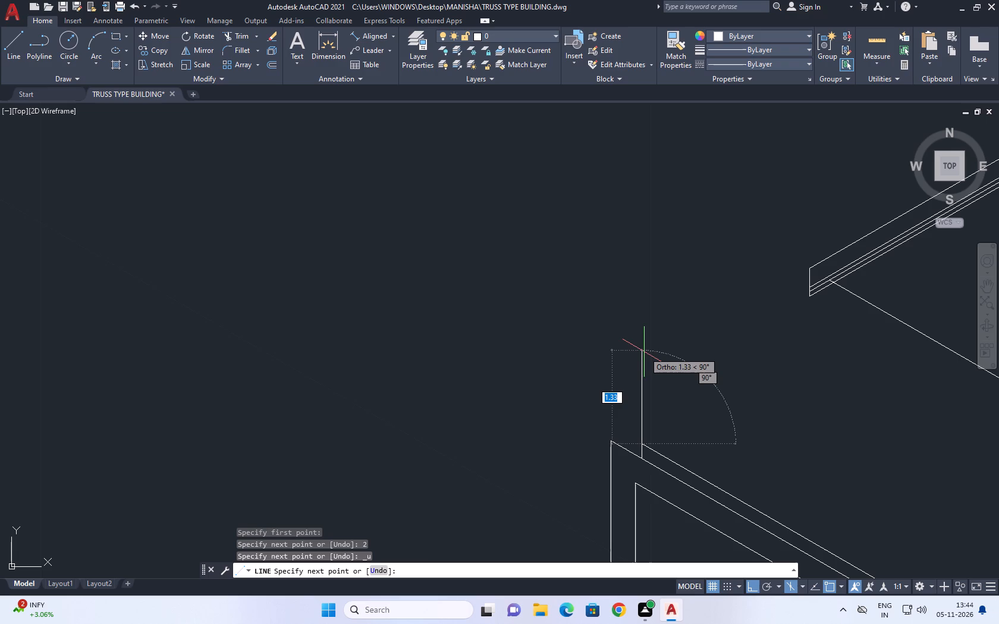
Draw the vertical line 1.3 units high instead and continue it parallel to the parapet to near the wing's front corner.
{"action": "type", "text": "1."}
{"action": "key", "text": "3"}
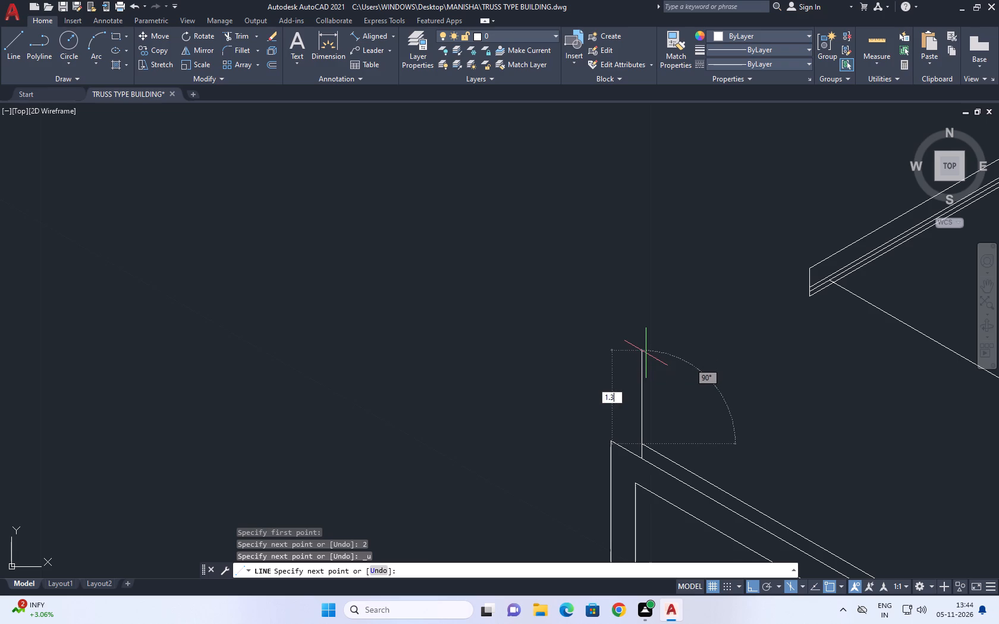
{"action": "key", "text": "Return"}
{"action": "scroll", "coordinate": [704, 404], "scroll_direction": "down", "scroll_amount": 1}
{"action": "middle_click_drag", "start_coordinate": [781, 415], "coordinate": [693, 351]}
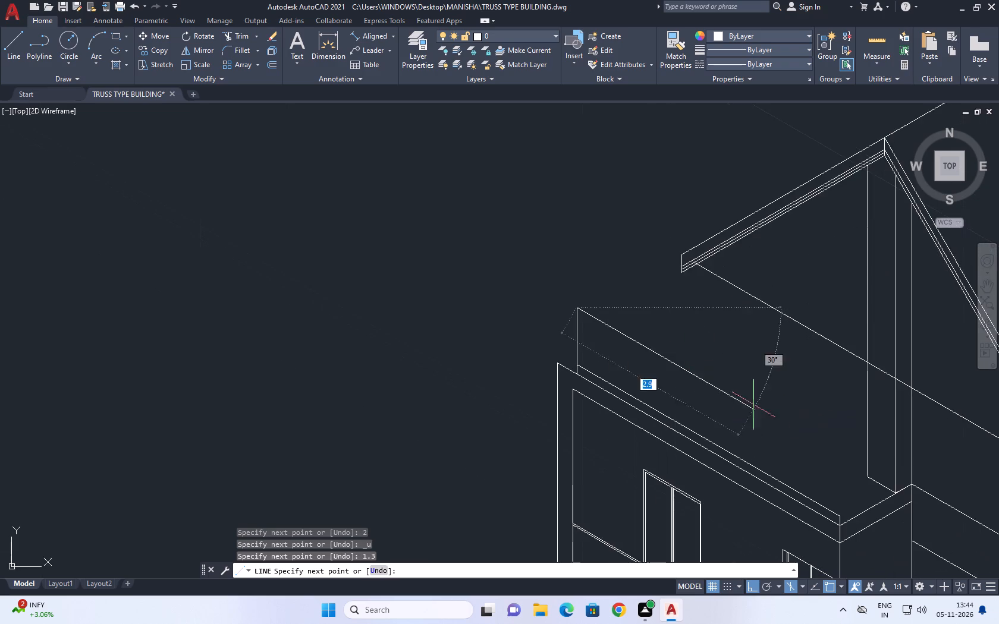
{"action": "middle_click_drag", "start_coordinate": [878, 472], "coordinate": [809, 417]}
{"action": "left_click", "coordinate": [765, 404]}
{"action": "key", "text": "space"}
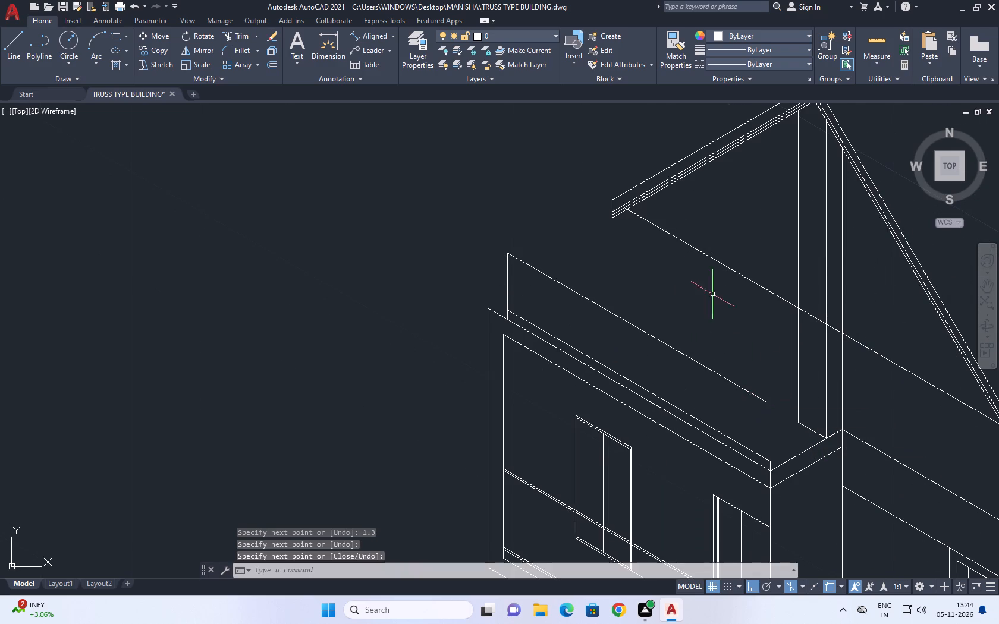
Draw a line in the top isoplane at 30° from the base of the 1.3-unit vertical, towards the truss roof.
{"action": "middle_click_drag", "start_coordinate": [672, 301], "coordinate": [699, 378]}
{"action": "type", "text": "L"}
{"action": "key", "text": "space"}
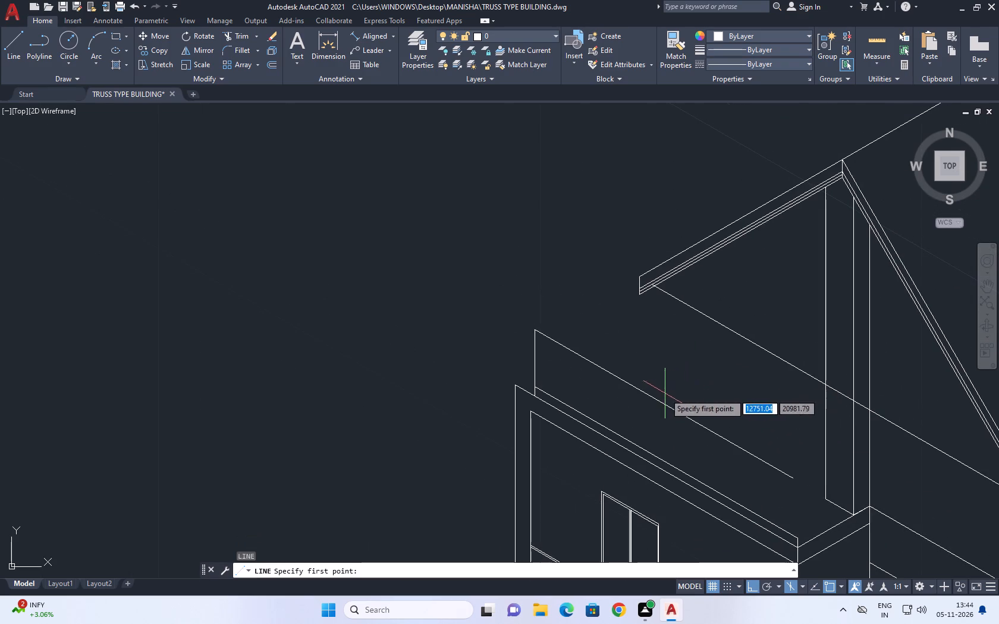
{"action": "middle_click_drag", "start_coordinate": [467, 414], "coordinate": [436, 431]}
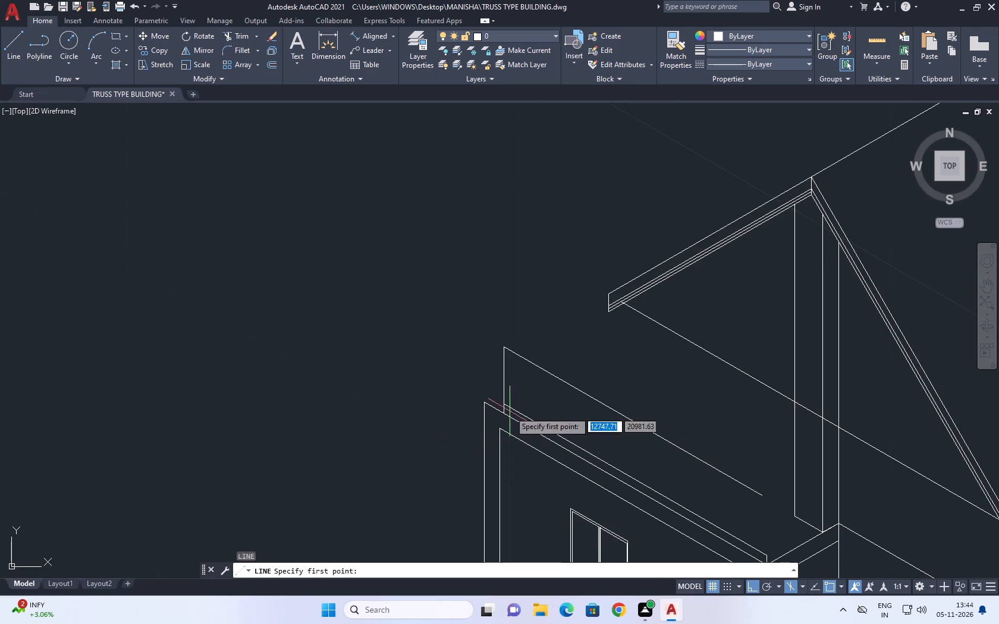
{"action": "left_click", "coordinate": [500, 402]}
{"action": "middle_click_drag", "start_coordinate": [630, 356], "coordinate": [553, 403]}
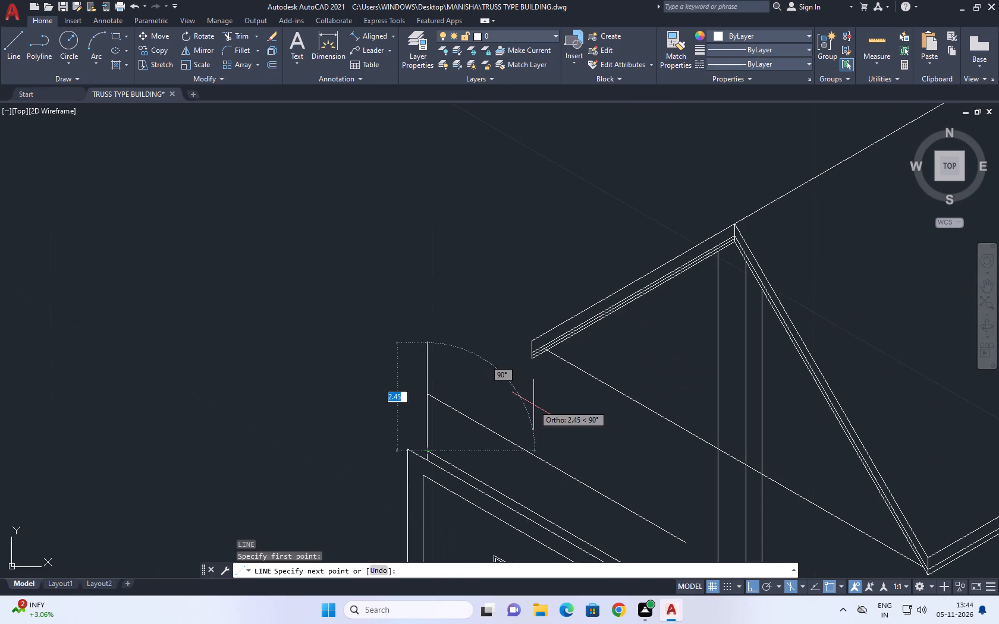
{"action": "key", "text": "F5"}
{"action": "left_click", "coordinate": [530, 407]}
{"action": "key", "text": "space"}
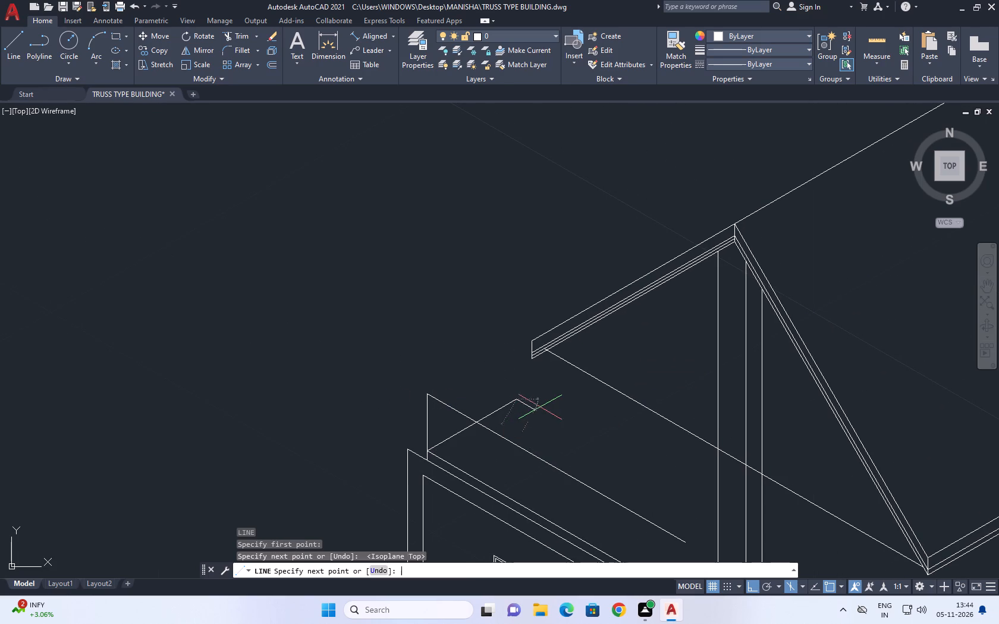
Draw a vertical line in the right isoplane beside the crossing of the 30° line and the upper parallel line.
{"action": "key", "text": "space"}
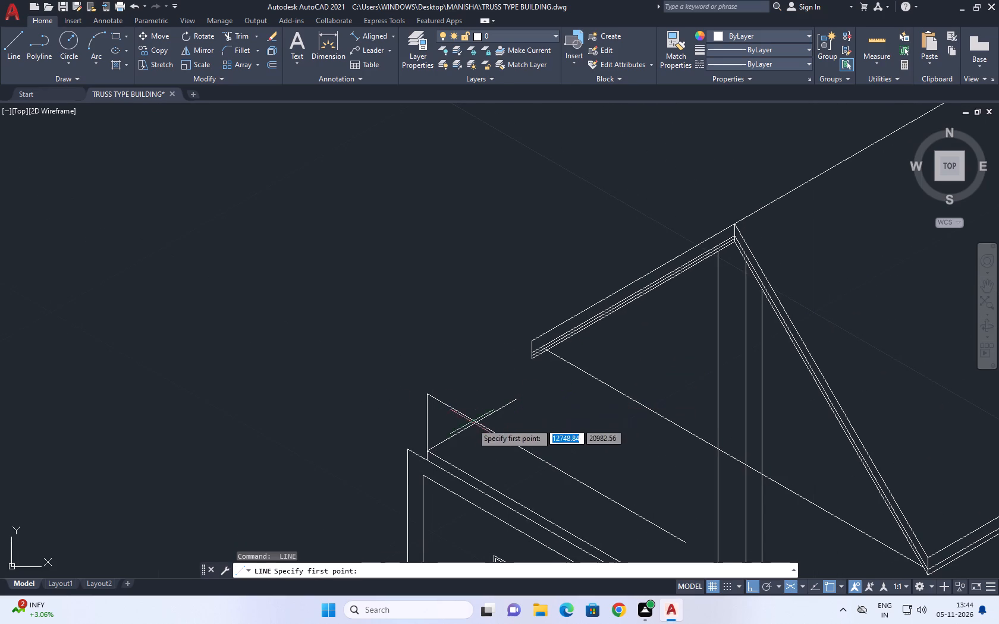
{"action": "scroll", "coordinate": [467, 431], "scroll_direction": "up", "scroll_amount": 1}
{"action": "left_click", "coordinate": [476, 460]}
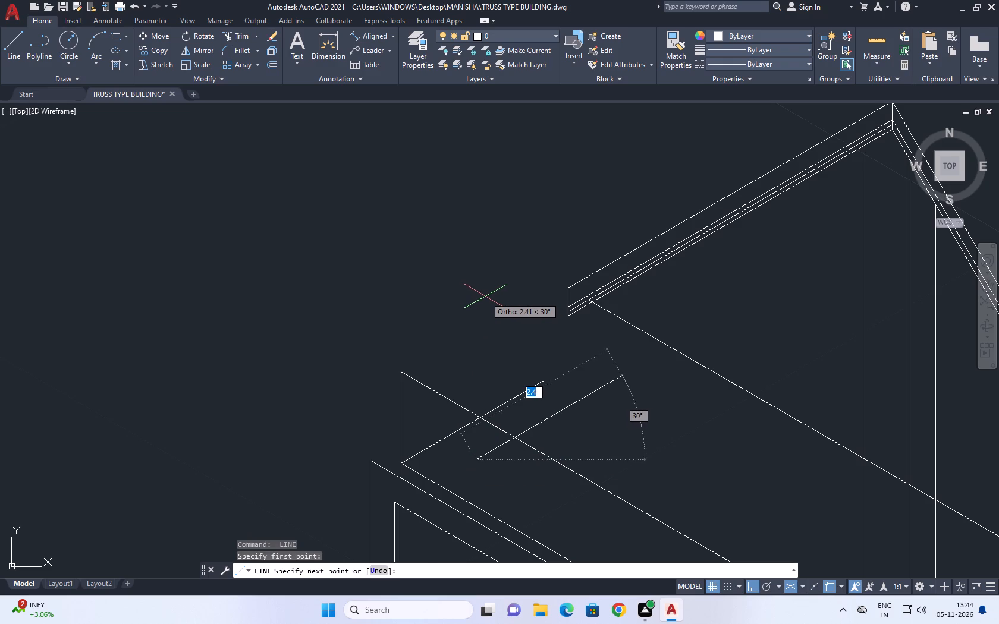
{"action": "key", "text": "F5"}
{"action": "left_click", "coordinate": [501, 278]}
{"action": "key", "text": "space"}
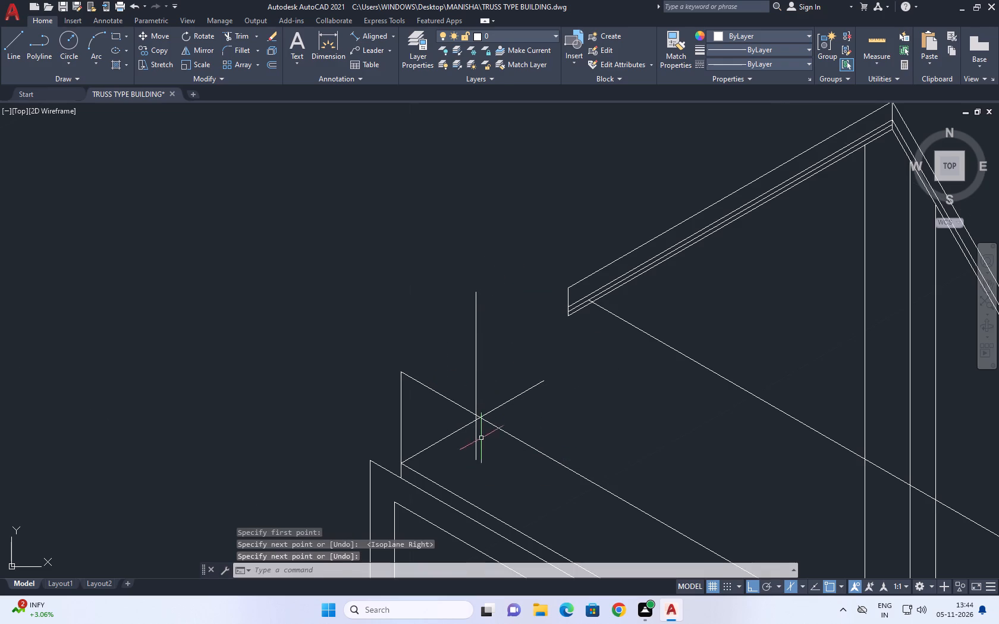
Move the new vertical line onto the intersection of the 30° line and the upper parallel line.
{"action": "left_click", "coordinate": [481, 438]}
{"action": "left_click", "coordinate": [467, 440]}
{"action": "key", "text": "m"}
{"action": "key", "text": "space"}
{"action": "scroll", "coordinate": [475, 417], "scroll_direction": "up", "scroll_amount": 1}
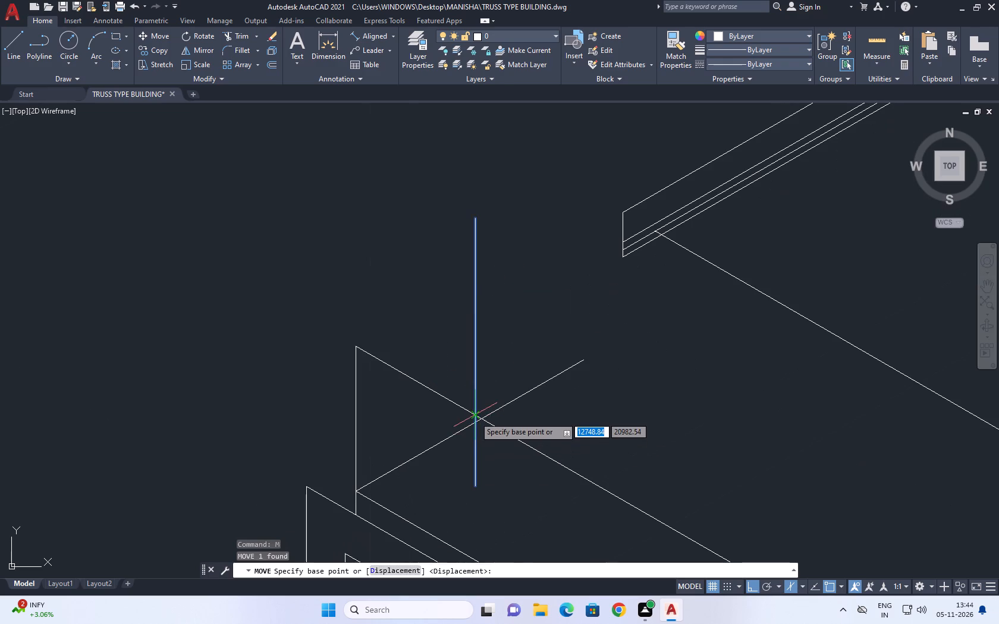
{"action": "left_click", "coordinate": [475, 417]}
{"action": "left_click", "coordinate": [483, 418]}
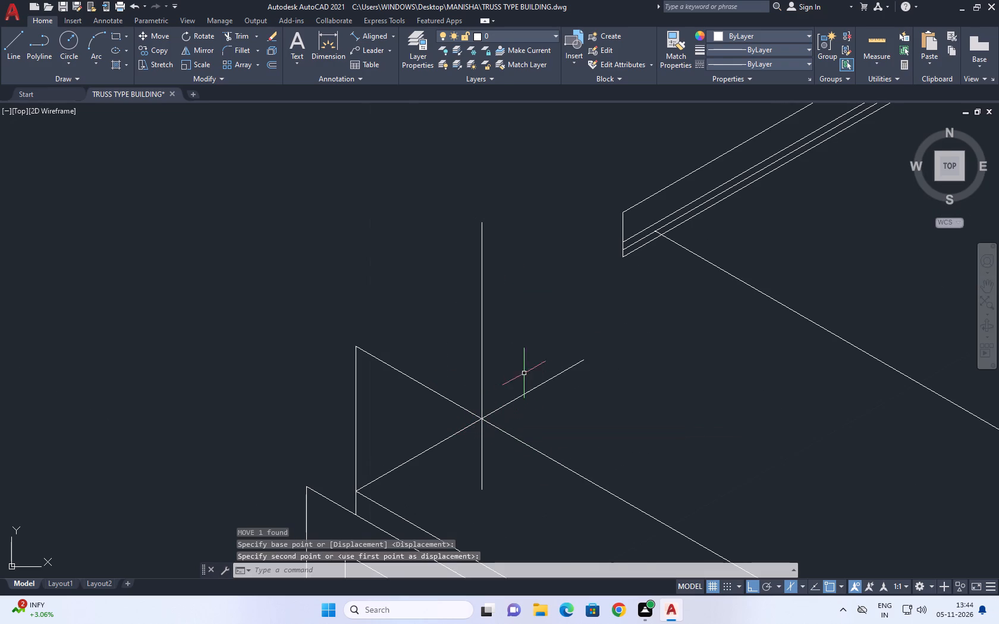
Draw a second 30° line from the top of the 1.3-unit vertical, parallel to the lower one and crossing the moved vertical.
{"action": "scroll", "coordinate": [555, 374], "scroll_direction": "down", "scroll_amount": 1}
{"action": "middle_click_drag", "start_coordinate": [611, 329], "coordinate": [615, 342]}
{"action": "scroll", "coordinate": [501, 392], "scroll_direction": "up", "scroll_amount": 2}
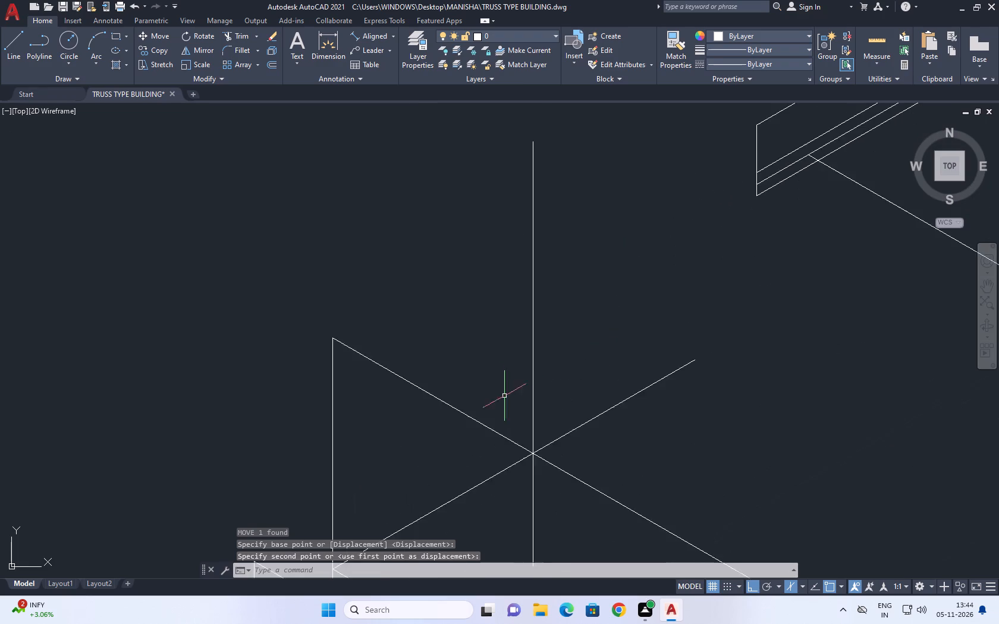
{"action": "scroll", "coordinate": [518, 402], "scroll_direction": "up", "scroll_amount": 1}
{"action": "middle_click_drag", "start_coordinate": [669, 322], "coordinate": [677, 367]}
{"action": "scroll", "coordinate": [698, 382], "scroll_direction": "down", "scroll_amount": 3}
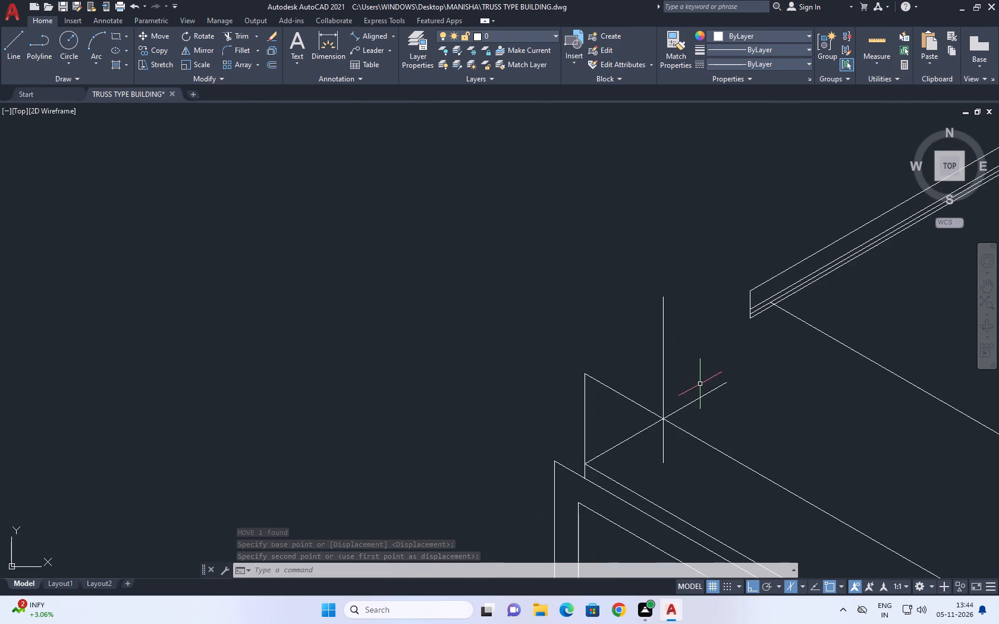
{"action": "middle_click_drag", "start_coordinate": [704, 387], "coordinate": [694, 391]}
{"action": "key", "text": "l"}
{"action": "key", "text": "space"}
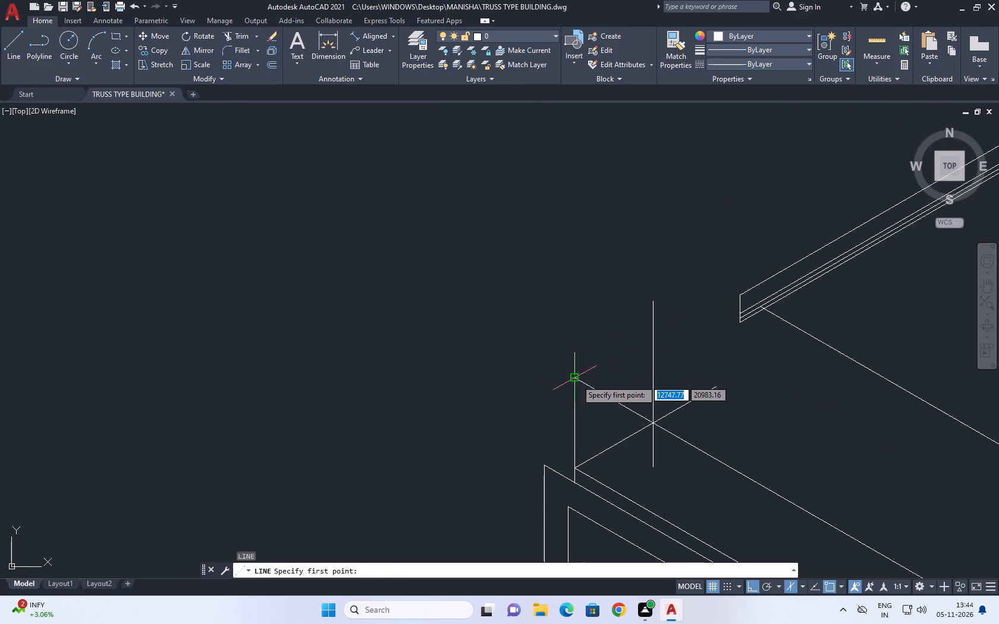
{"action": "left_click", "coordinate": [576, 379]}
{"action": "left_click", "coordinate": [716, 348]}
{"action": "key", "text": "space"}
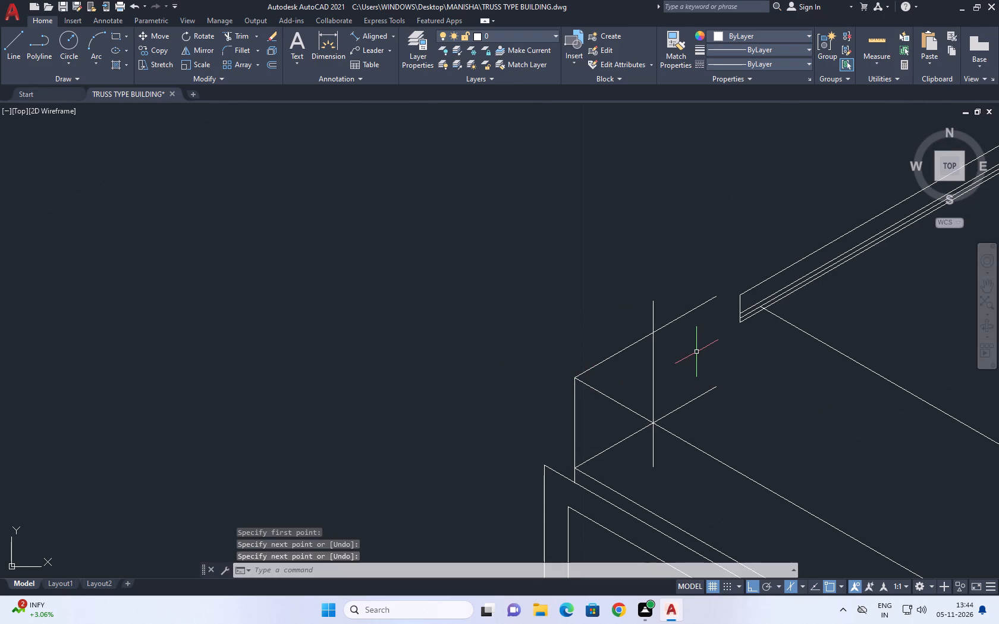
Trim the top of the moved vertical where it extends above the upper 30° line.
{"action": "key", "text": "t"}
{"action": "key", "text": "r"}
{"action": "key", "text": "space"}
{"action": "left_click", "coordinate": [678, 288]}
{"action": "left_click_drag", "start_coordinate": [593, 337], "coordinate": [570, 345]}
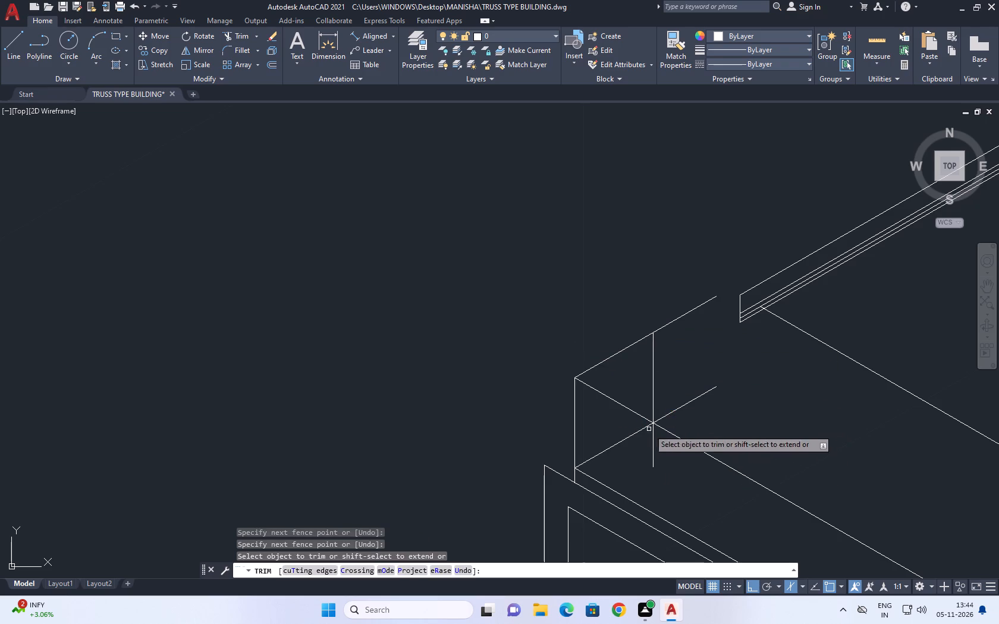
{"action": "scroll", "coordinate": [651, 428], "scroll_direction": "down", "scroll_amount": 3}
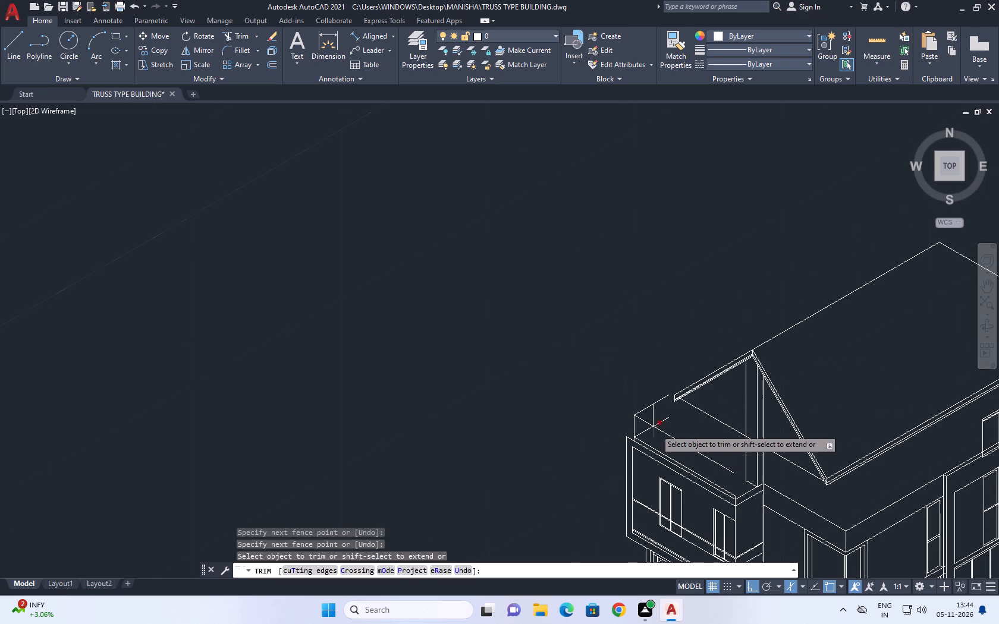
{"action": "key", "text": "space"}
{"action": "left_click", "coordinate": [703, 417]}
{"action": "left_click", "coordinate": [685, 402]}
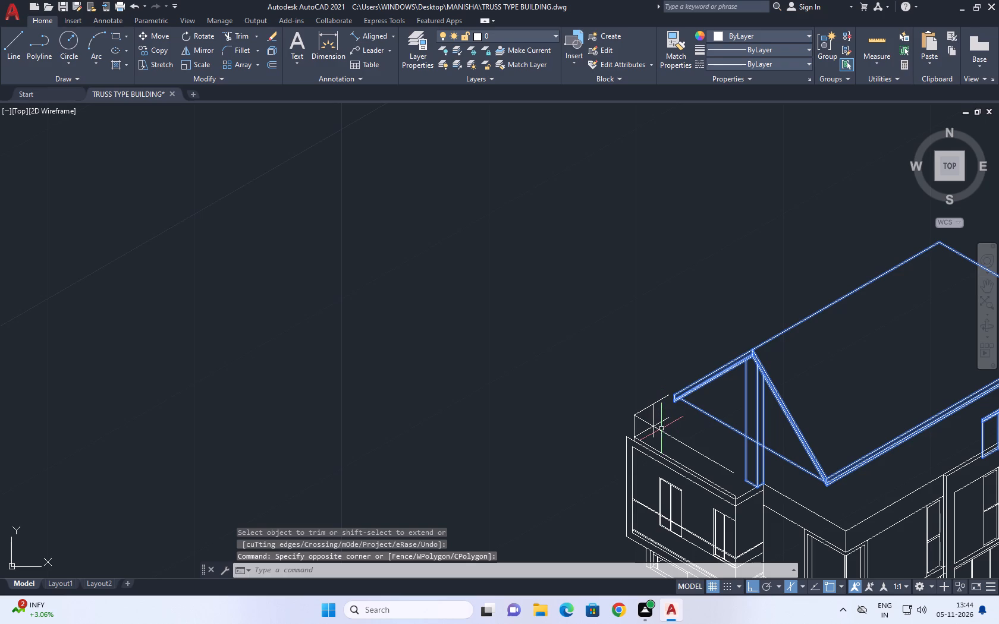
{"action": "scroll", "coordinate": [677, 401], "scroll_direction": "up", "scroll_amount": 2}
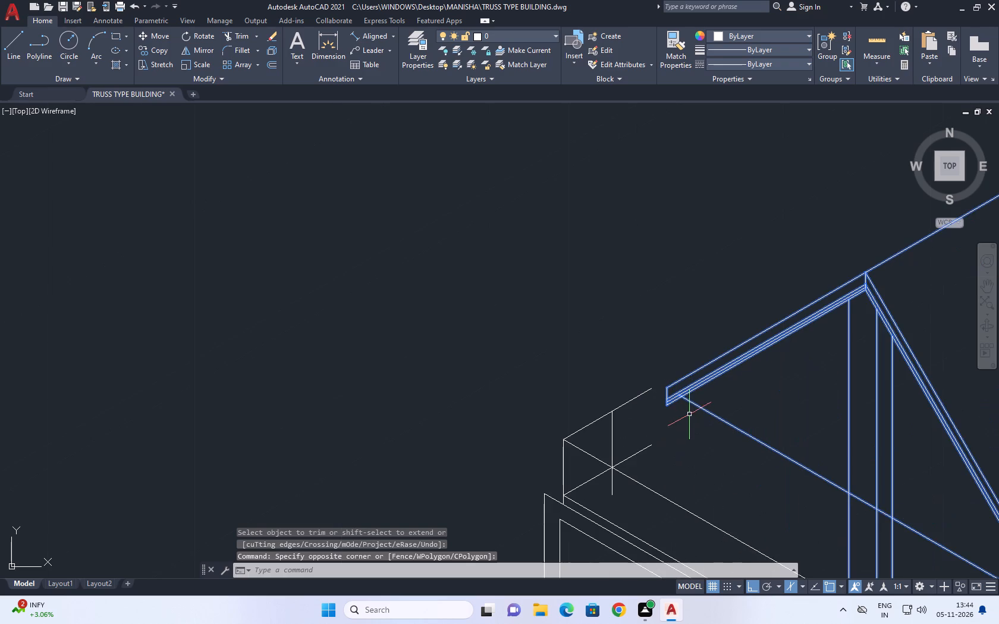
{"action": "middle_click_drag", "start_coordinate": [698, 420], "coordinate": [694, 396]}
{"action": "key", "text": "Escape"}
Stretch the top end of the vertical upward past the upper 30° line.
{"action": "left_click", "coordinate": [618, 409]}
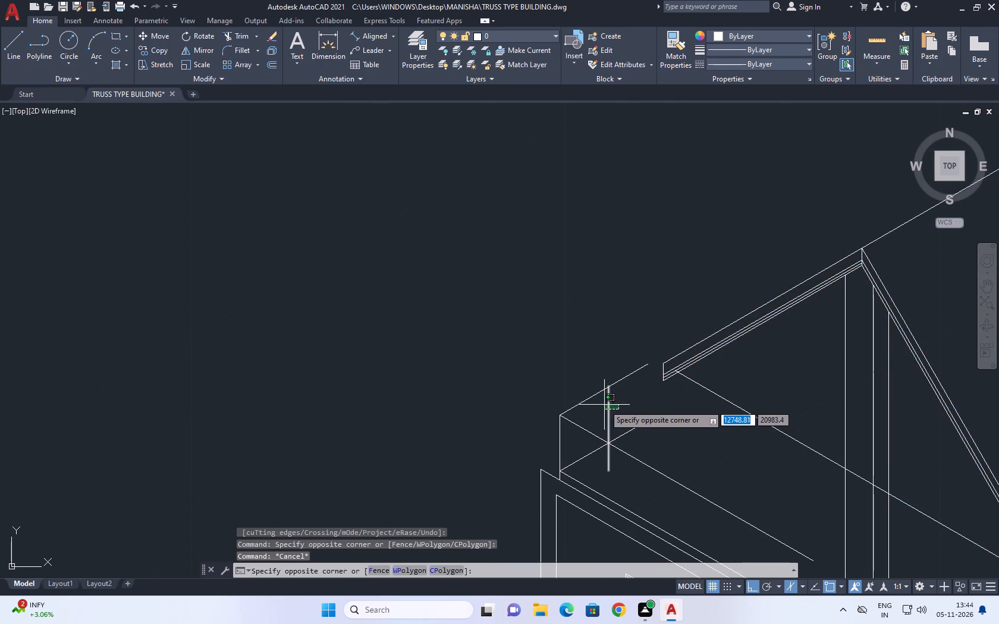
{"action": "left_click", "coordinate": [604, 405]}
{"action": "left_click", "coordinate": [610, 387]}
{"action": "left_click", "coordinate": [611, 371]}
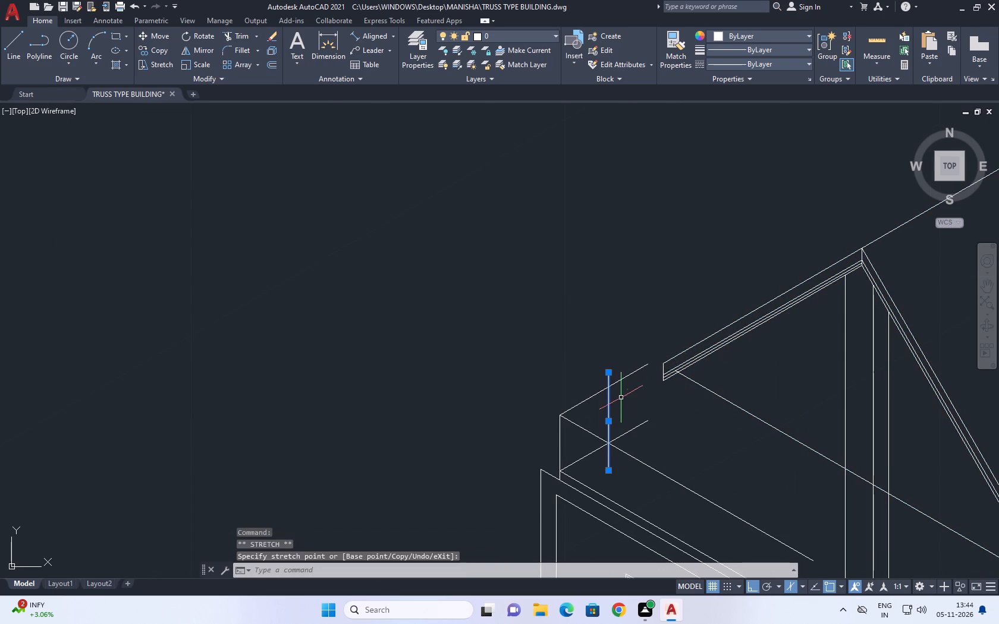
{"action": "key", "text": "Escape"}
Copy the stretched vertical 0.2 units along the 30° direction towards the truss roof.
{"action": "left_click", "coordinate": [620, 404]}
{"action": "left_click", "coordinate": [601, 414]}
{"action": "key", "text": "c"}
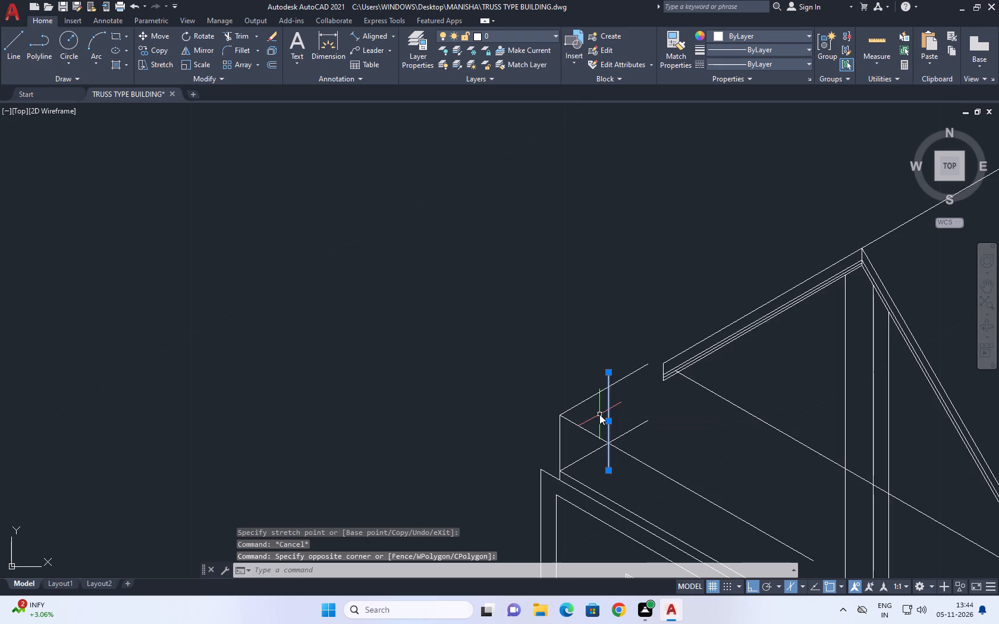
{"action": "type", "text": "O"}
{"action": "key", "text": "space"}
{"action": "left_click", "coordinate": [610, 465]}
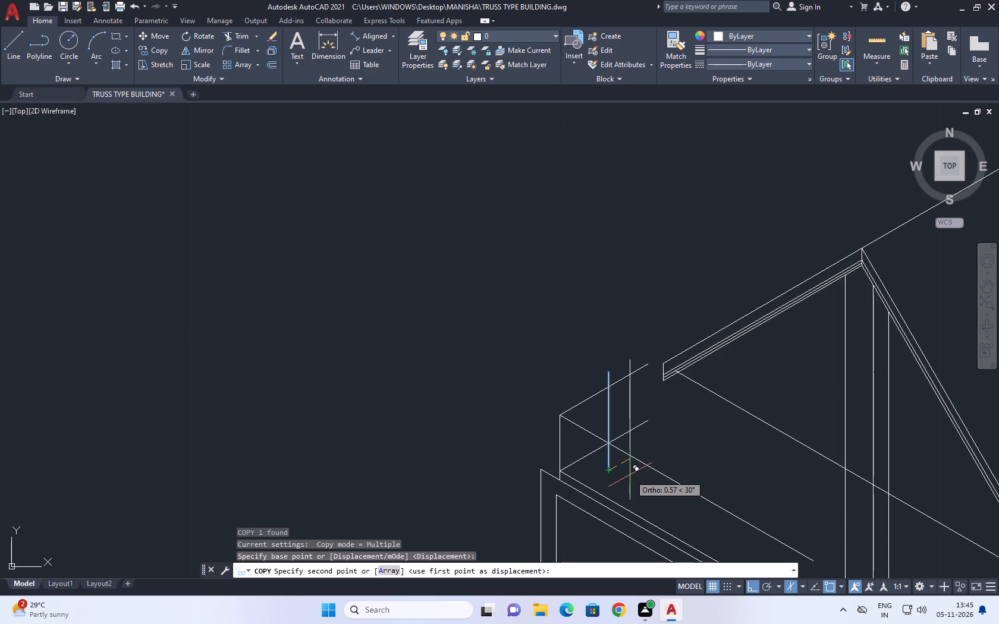
{"action": "type", "text": "0."}
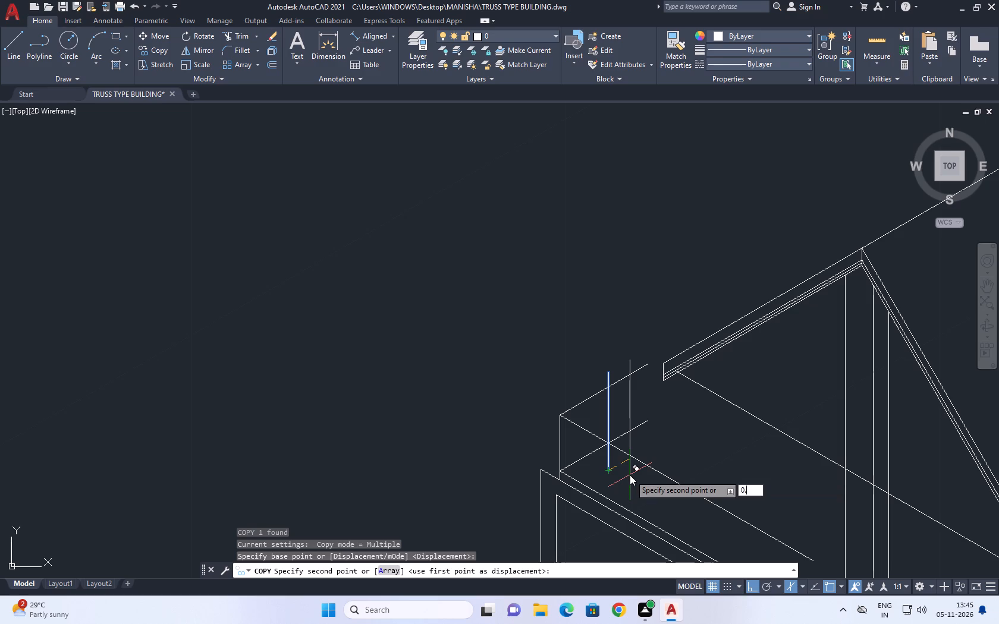
{"action": "key", "text": "2"}
{"action": "key", "text": "Return"}
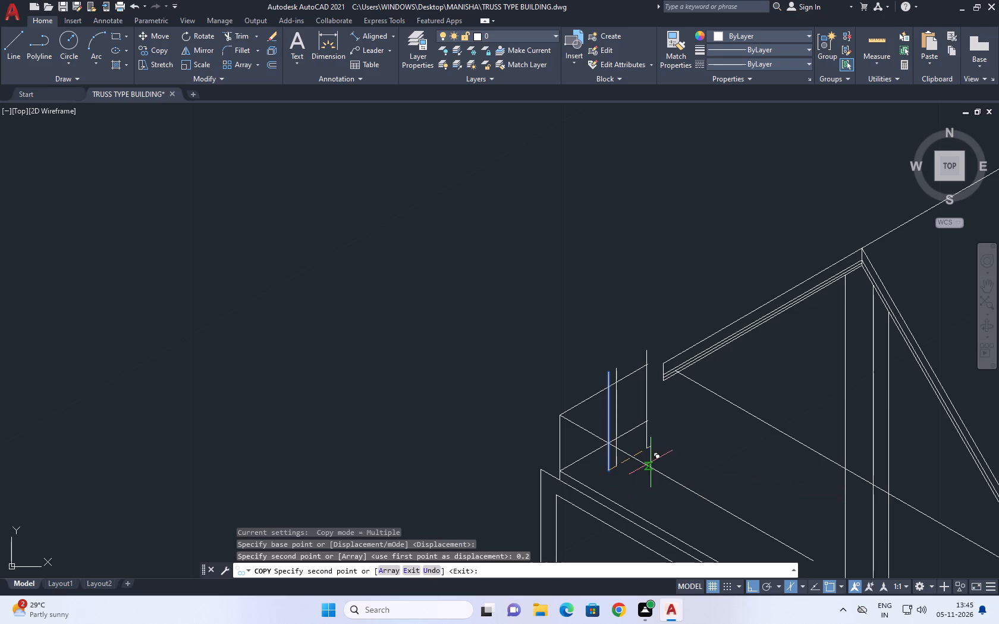
{"action": "key", "text": "space"}
Close the thin post by joining the lower ends and the upper ends of the two verticals with short lines.
{"action": "key", "text": "l"}
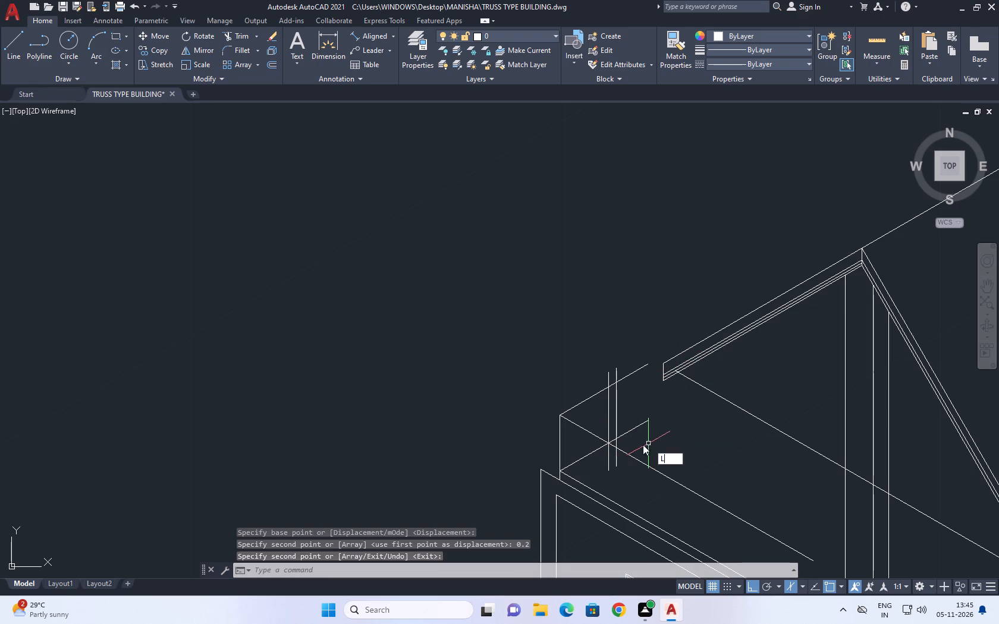
{"action": "key", "text": "space"}
{"action": "scroll", "coordinate": [599, 463], "scroll_direction": "up", "scroll_amount": 3}
{"action": "left_click", "coordinate": [632, 497]}
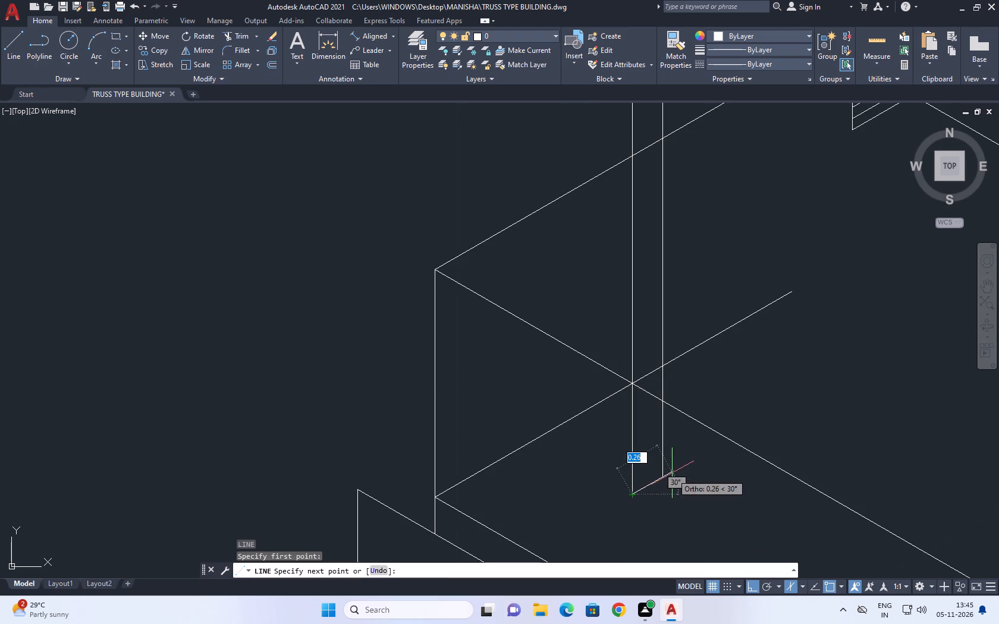
{"action": "left_click", "coordinate": [661, 476]}
{"action": "key", "text": "space"}
{"action": "scroll", "coordinate": [699, 242], "scroll_direction": "up", "scroll_amount": 1}
{"action": "key", "text": "space"}
{"action": "middle_click_drag", "start_coordinate": [700, 241], "coordinate": [677, 323]}
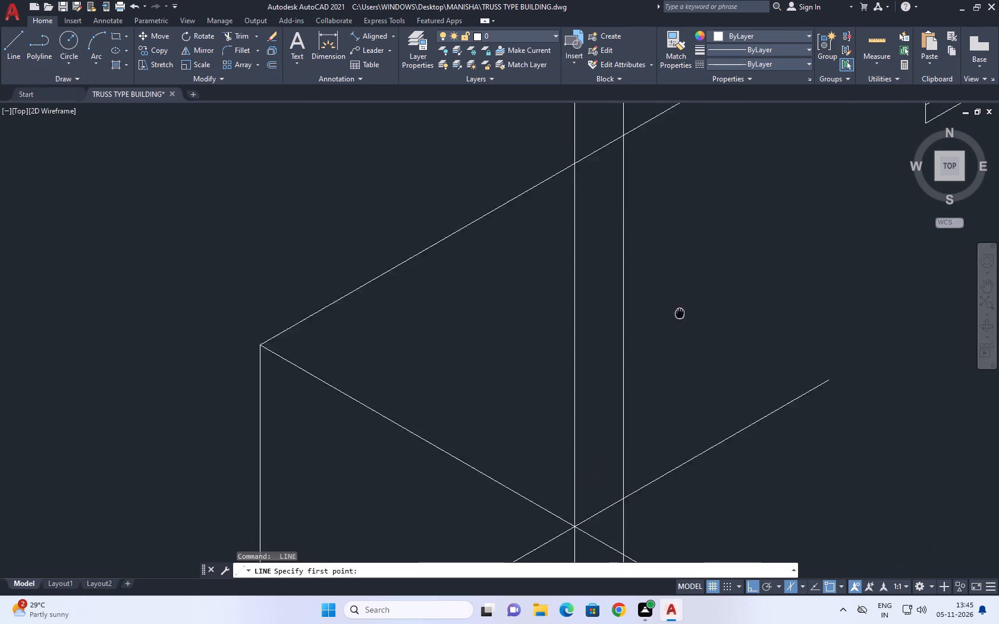
{"action": "middle_click_drag", "start_coordinate": [677, 323], "coordinate": [675, 330]}
{"action": "middle_click_drag", "start_coordinate": [627, 198], "coordinate": [612, 347]}
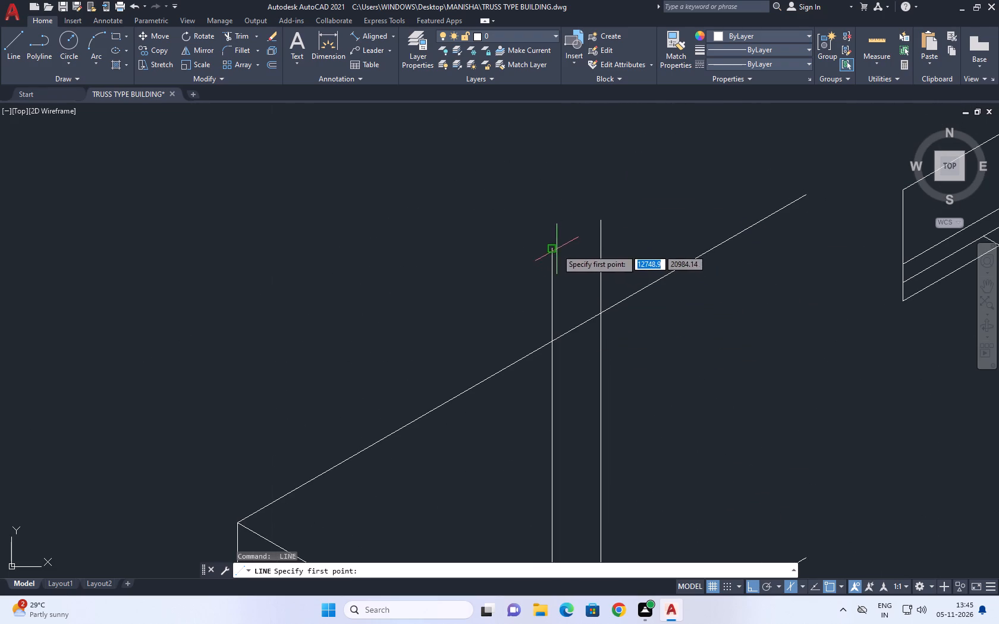
{"action": "left_click", "coordinate": [552, 249]}
{"action": "left_click", "coordinate": [606, 221]}
{"action": "key", "text": "space"}
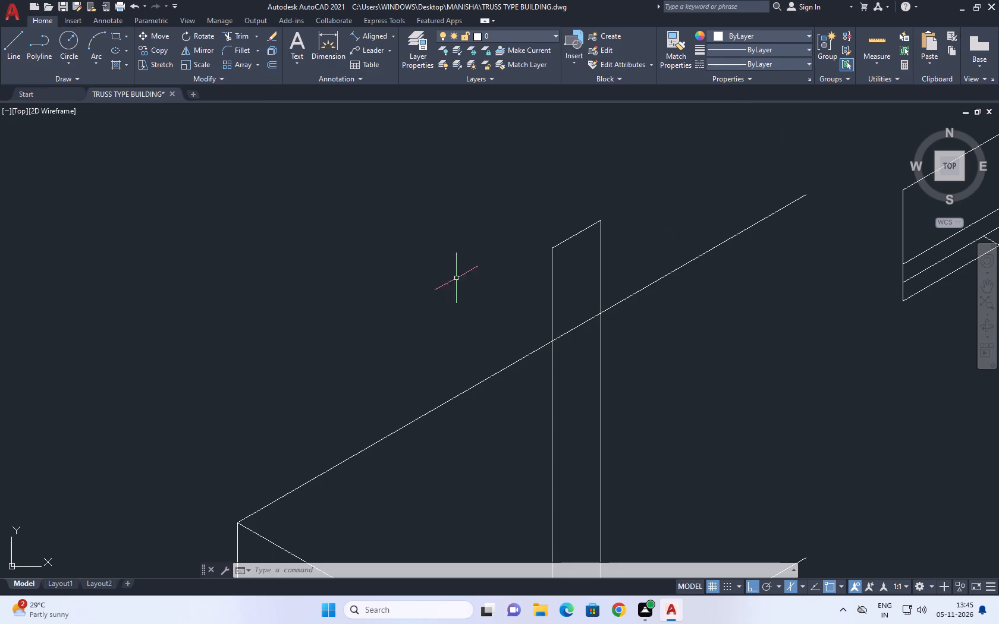
Draw a line in the left isoplane from the lower end of the copied vertical, back across the original vertical.
{"action": "scroll", "coordinate": [622, 315], "scroll_direction": "down", "scroll_amount": 3}
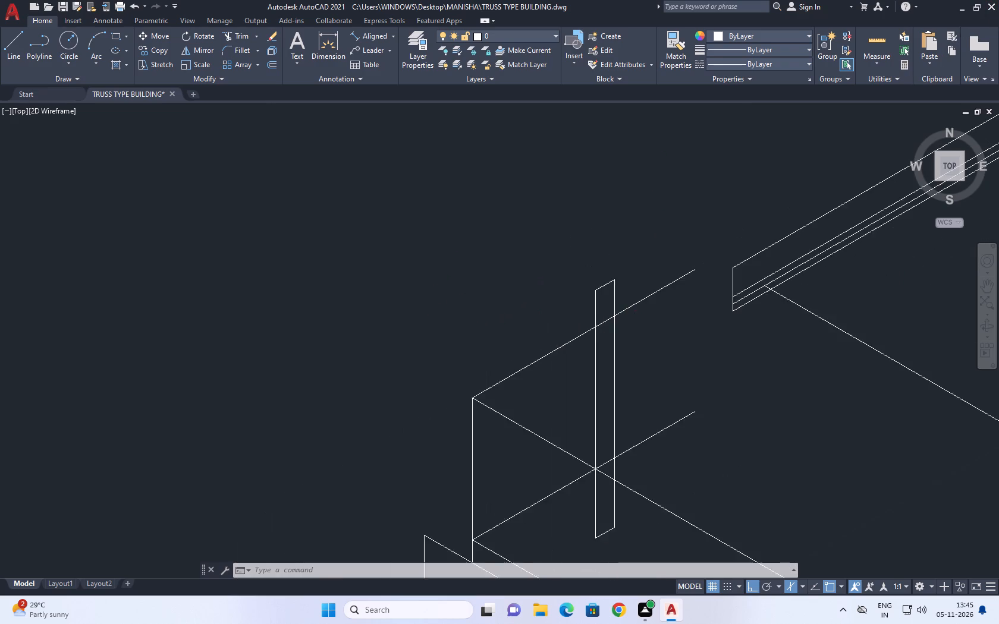
{"action": "left_click", "coordinate": [621, 342]}
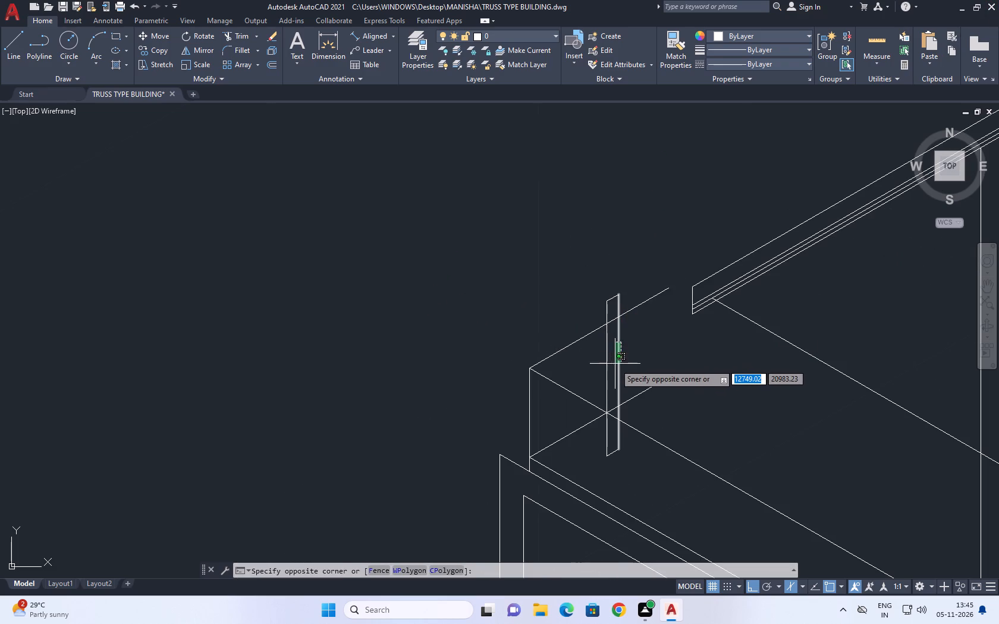
{"action": "left_click", "coordinate": [632, 351]}
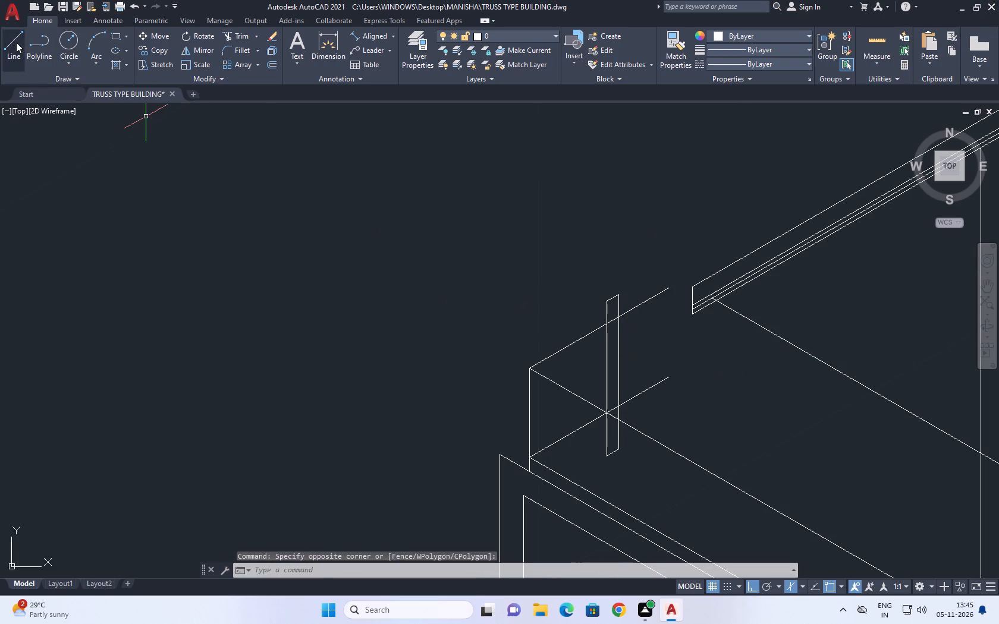
{"action": "left_click", "coordinate": [16, 42]}
{"action": "scroll", "coordinate": [596, 424], "scroll_direction": "up", "scroll_amount": 2}
{"action": "left_click", "coordinate": [634, 473]}
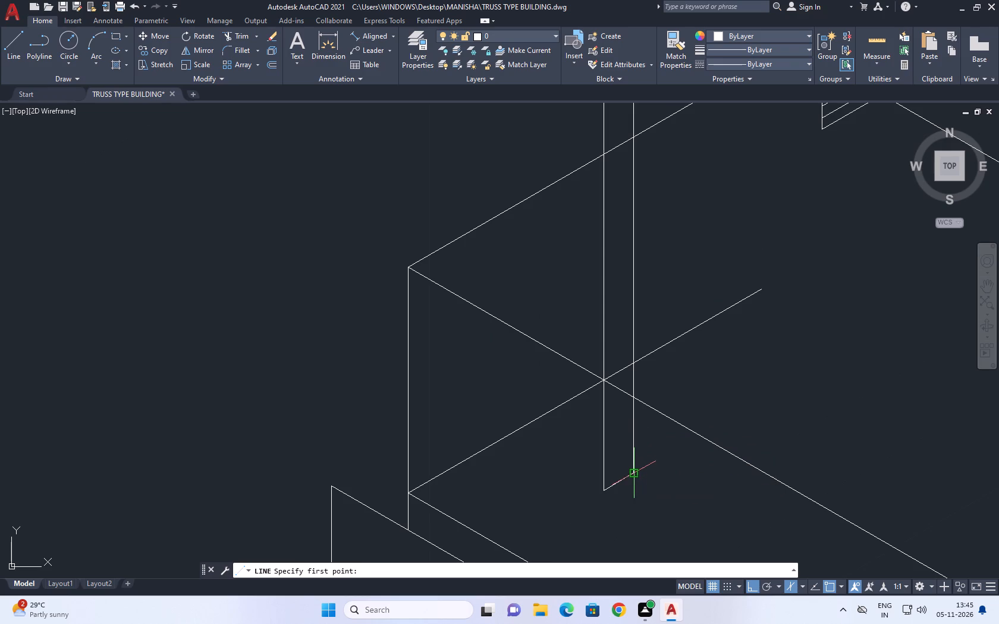
{"action": "key", "text": "F5"}
{"action": "left_click", "coordinate": [576, 447]}
{"action": "key", "text": "Escape"}
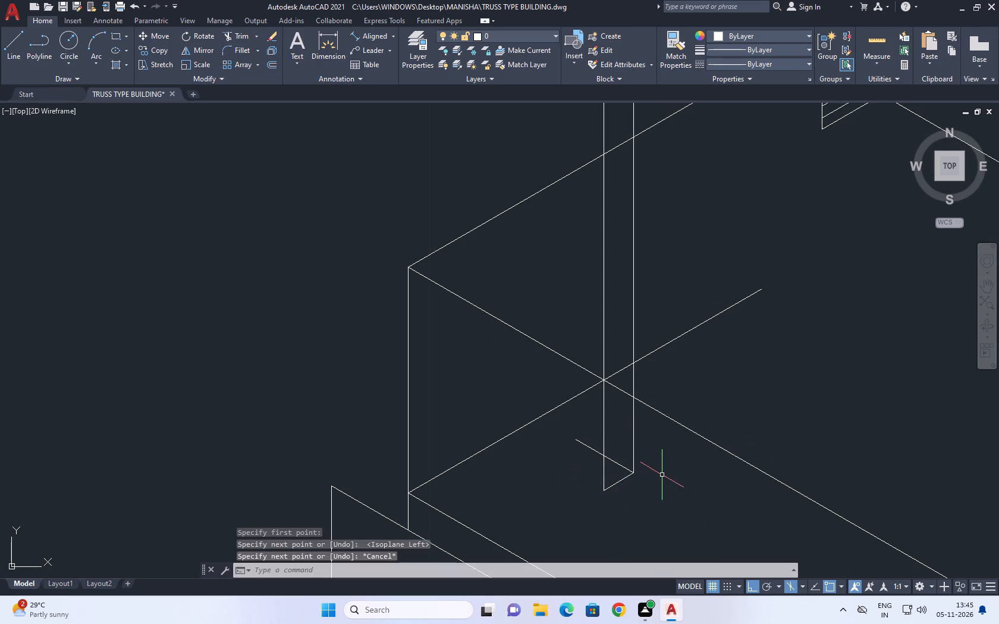
Trim the post's old 30° bottom edge, the original vertical below the new sloping line, and that line's overhanging end.
{"action": "key", "text": "t"}
{"action": "key", "text": "r"}
{"action": "key", "text": "space"}
{"action": "left_click_drag", "start_coordinate": [637, 490], "coordinate": [626, 491]}
{"action": "left_click", "coordinate": [574, 462]}
{"action": "left_click", "coordinate": [587, 449]}
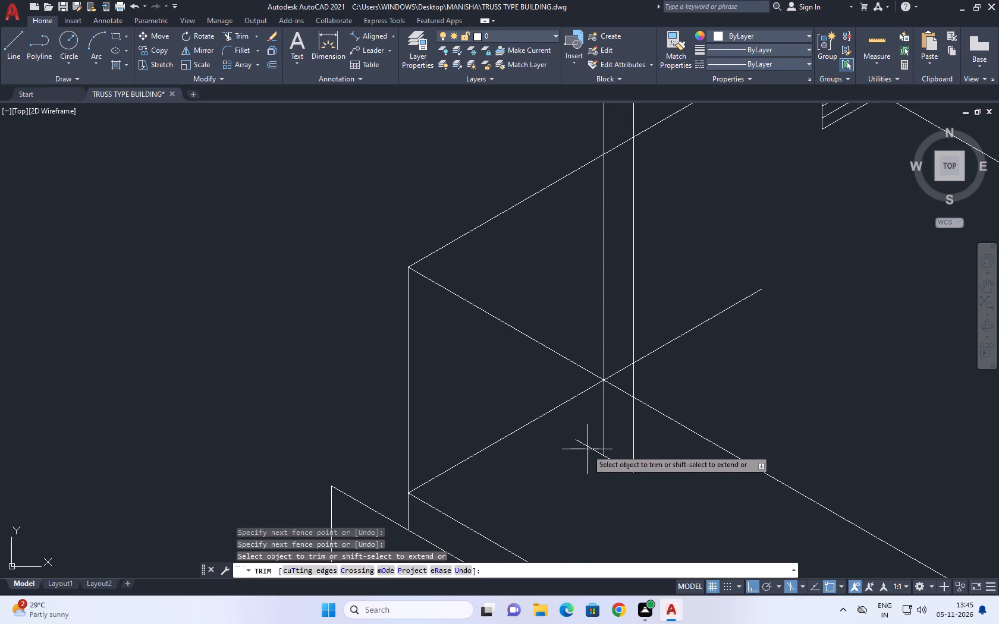
{"action": "left_click", "coordinate": [585, 443]}
{"action": "scroll", "coordinate": [622, 360], "scroll_direction": "up", "scroll_amount": 1}
{"action": "middle_click_drag", "start_coordinate": [622, 360], "coordinate": [632, 435]}
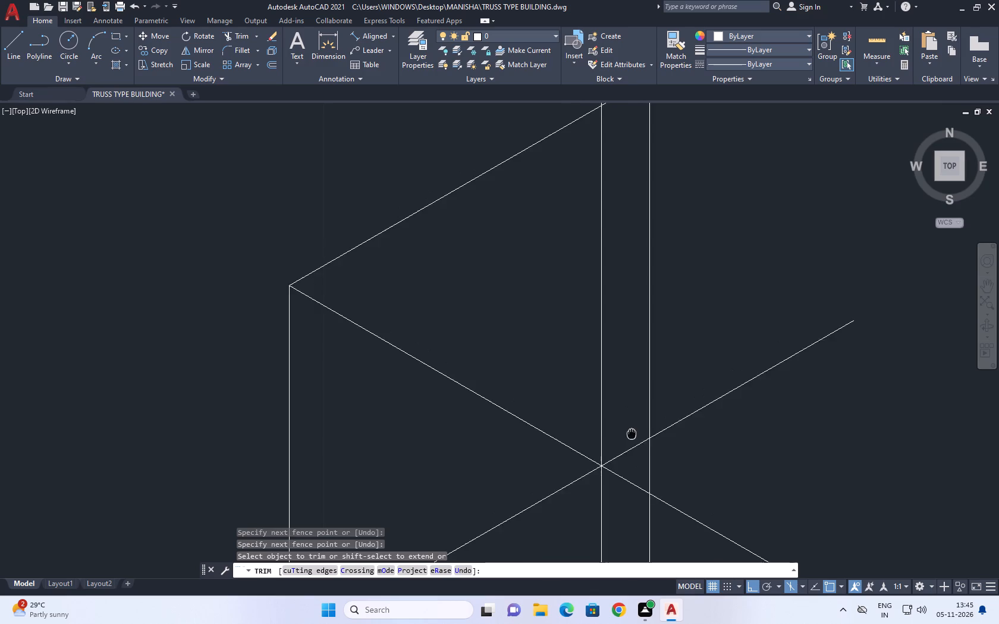
{"action": "middle_click_drag", "start_coordinate": [632, 435], "coordinate": [636, 453]}
{"action": "scroll", "coordinate": [665, 455], "scroll_direction": "down", "scroll_amount": 2}
{"action": "middle_click_drag", "start_coordinate": [733, 378], "coordinate": [717, 420]}
{"action": "key", "text": "Escape"}
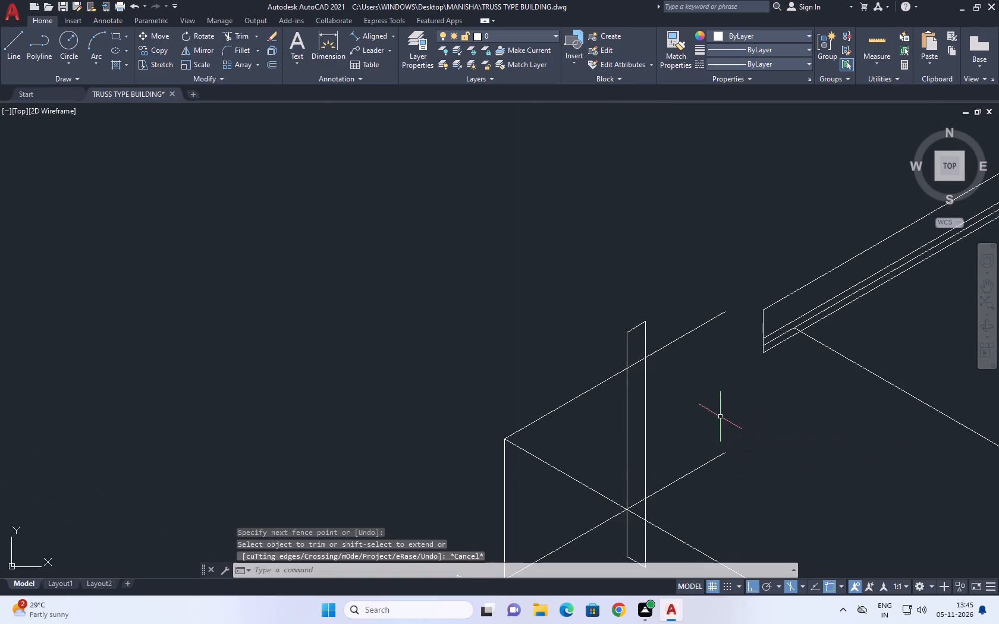
Examine how the new post and parapet lines sit between the front wing and the truss roof's eave.
{"action": "left_click", "coordinate": [771, 342]}
{"action": "middle_click_drag", "start_coordinate": [618, 360], "coordinate": [624, 368]}
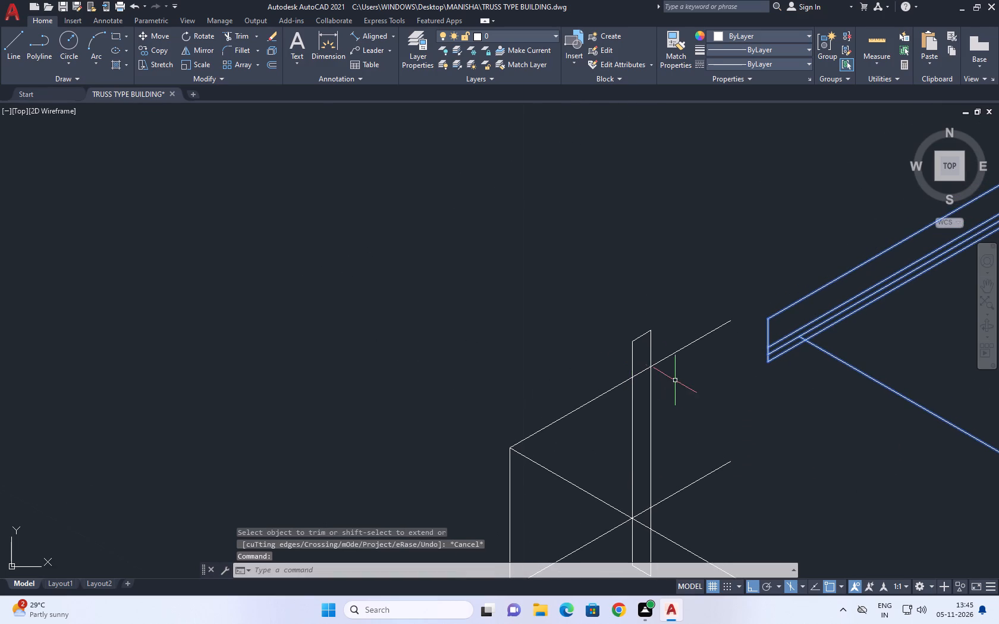
{"action": "middle_click_drag", "start_coordinate": [675, 405], "coordinate": [659, 415]}
{"action": "scroll", "coordinate": [674, 409], "scroll_direction": "down", "scroll_amount": 2}
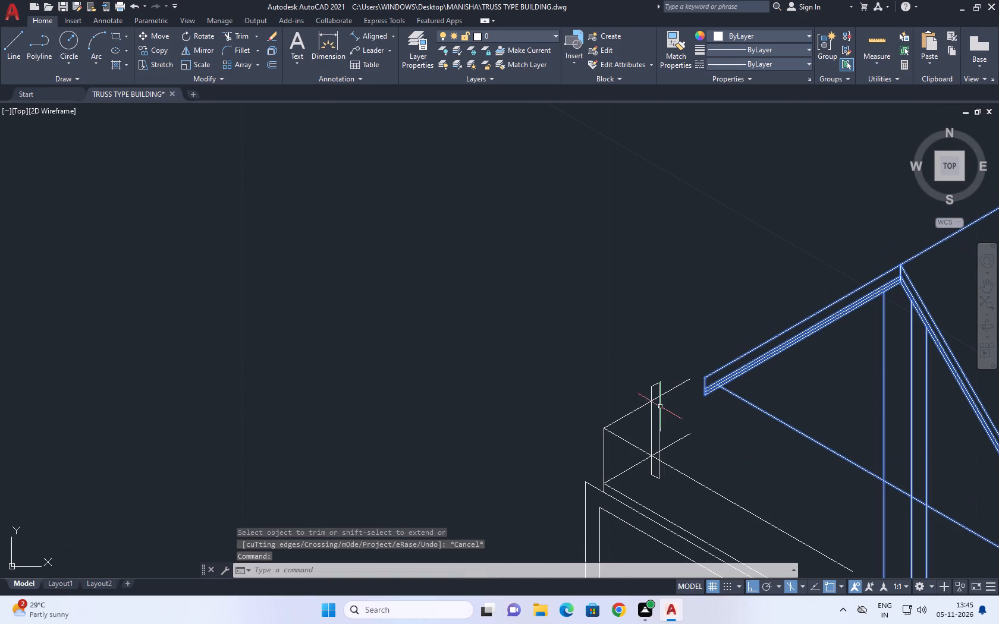
{"action": "middle_click_drag", "start_coordinate": [656, 405], "coordinate": [676, 409]}
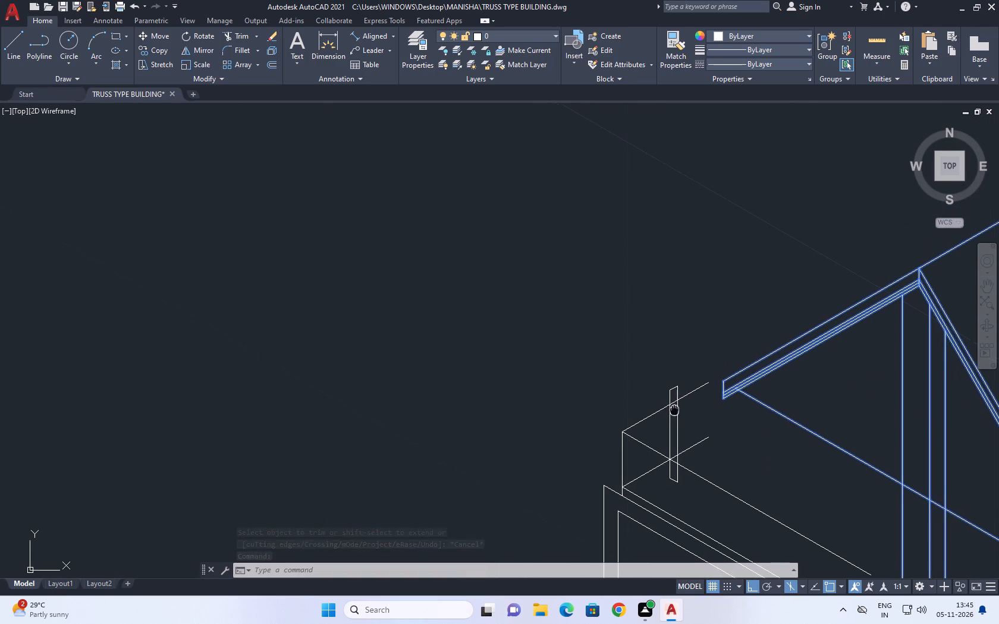
{"action": "middle_click_drag", "start_coordinate": [676, 409], "coordinate": [695, 395]}
{"action": "key", "text": "Escape"}
{"action": "middle_click_drag", "start_coordinate": [807, 380], "coordinate": [718, 339]}
{"action": "scroll", "coordinate": [713, 331], "scroll_direction": "up", "scroll_amount": 1}
{"action": "scroll", "coordinate": [707, 324], "scroll_direction": "down", "scroll_amount": 3}
{"action": "middle_click", "coordinate": [756, 392]}
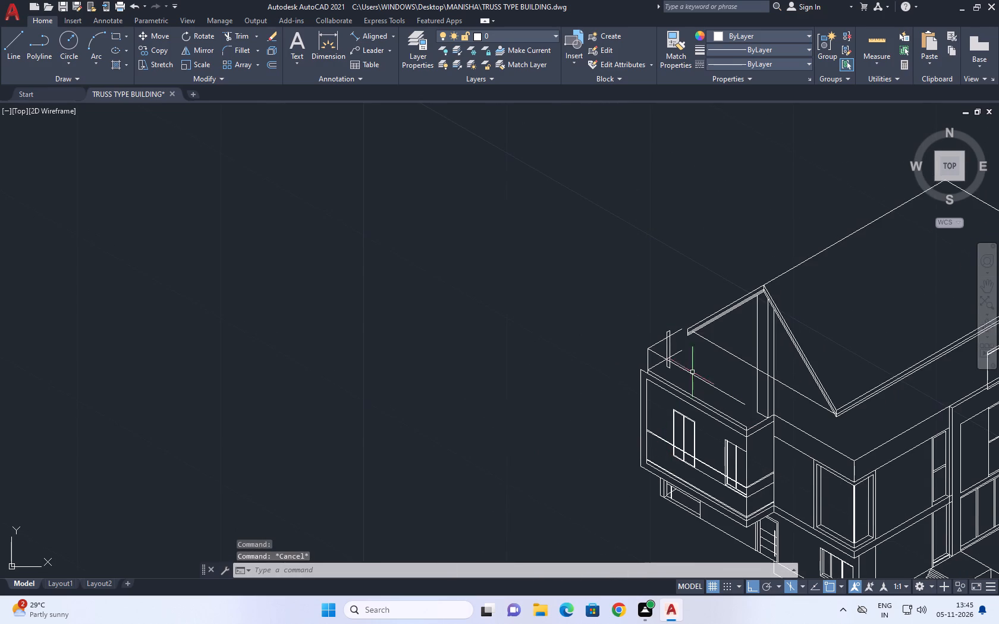
{"action": "scroll", "coordinate": [688, 336], "scroll_direction": "up", "scroll_amount": 2}
{"action": "left_click", "coordinate": [710, 346]}
{"action": "left_click", "coordinate": [689, 309]}
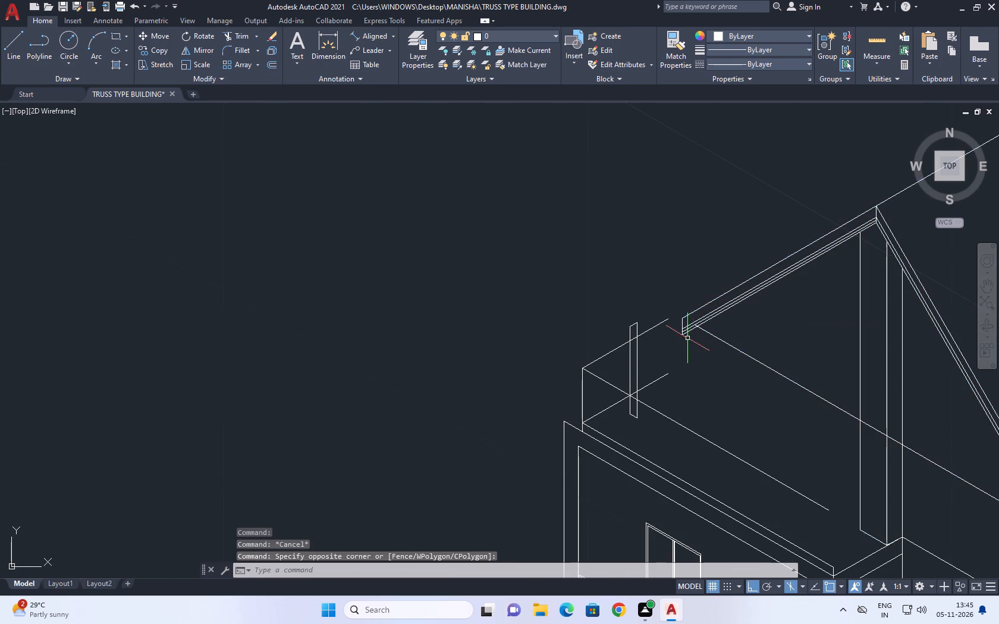
{"action": "key", "text": "Escape"}
{"action": "middle_click_drag", "start_coordinate": [680, 346], "coordinate": [595, 235]}
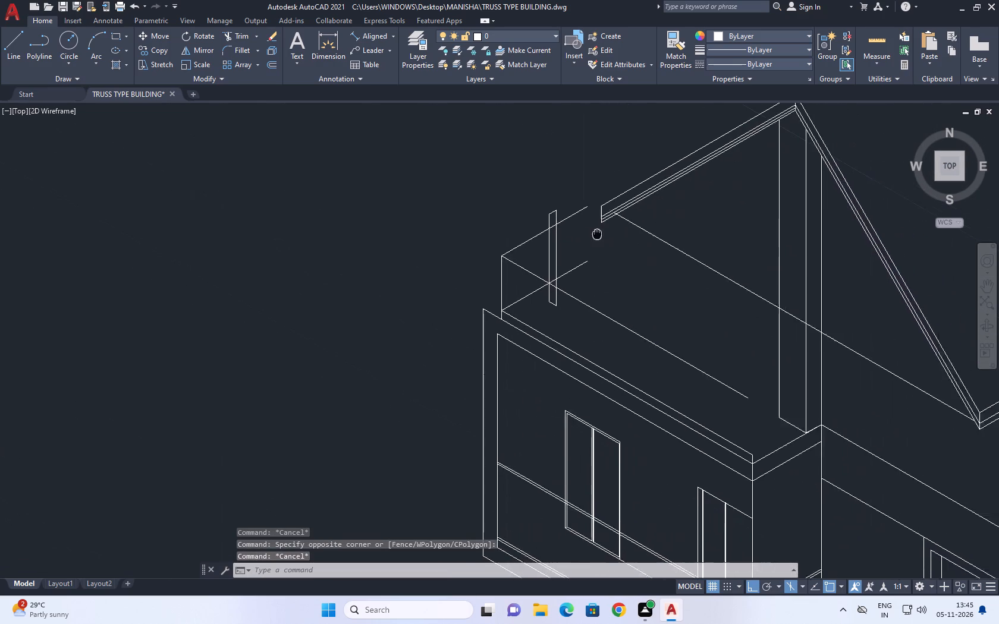
{"action": "middle_click_drag", "start_coordinate": [595, 235], "coordinate": [578, 264]}
{"action": "scroll", "coordinate": [578, 264], "scroll_direction": "down", "scroll_amount": 1}
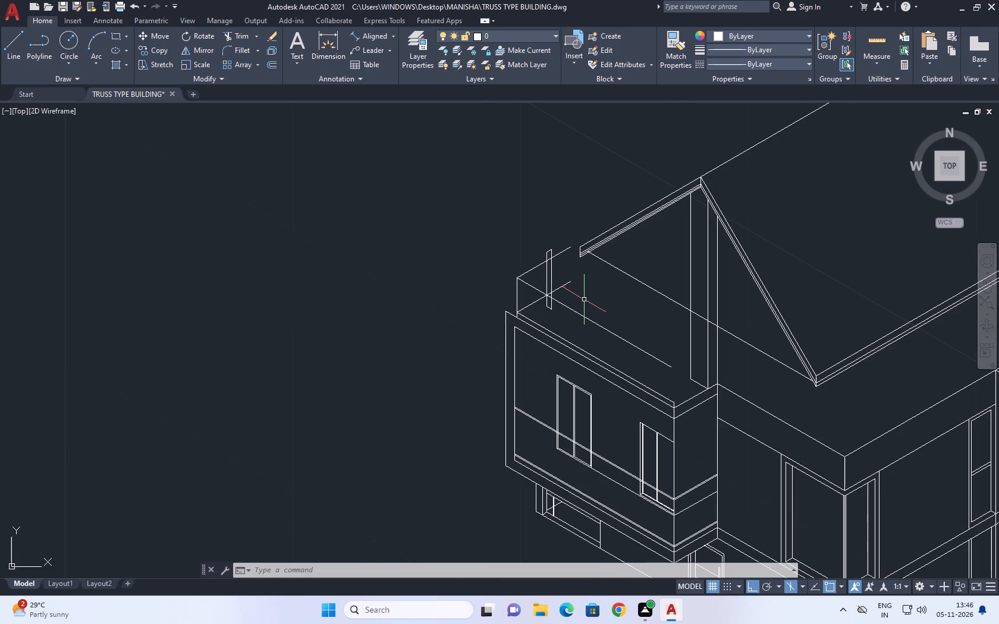
{"action": "middle_click_drag", "start_coordinate": [655, 326], "coordinate": [517, 286]}
Save the drawing as TRUSS TYPE BUILDING, replacing the existing file.
{"action": "left_click", "coordinate": [2, 2]}
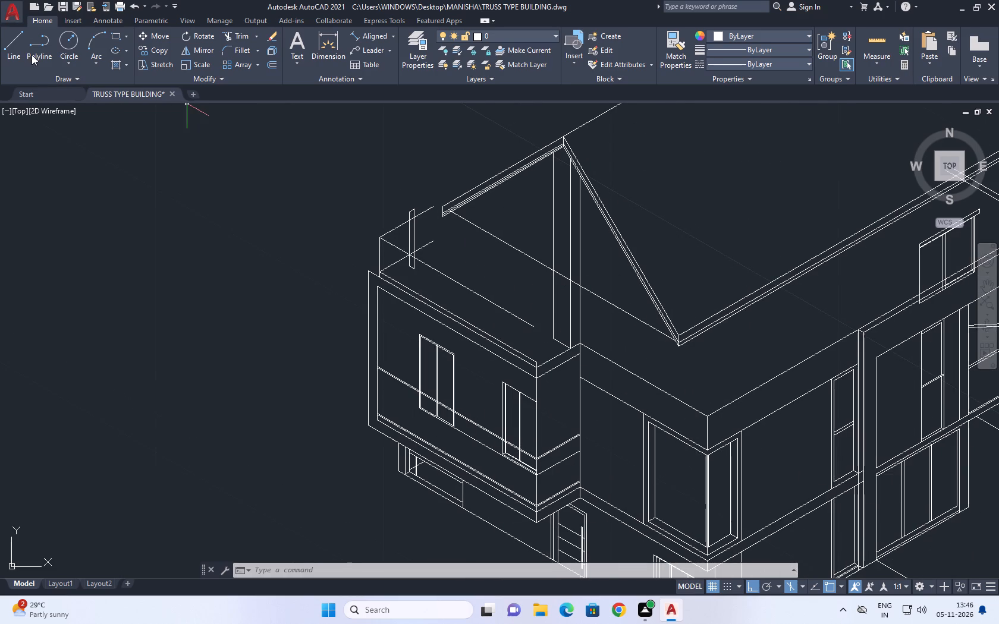
{"action": "left_click", "coordinate": [48, 157]}
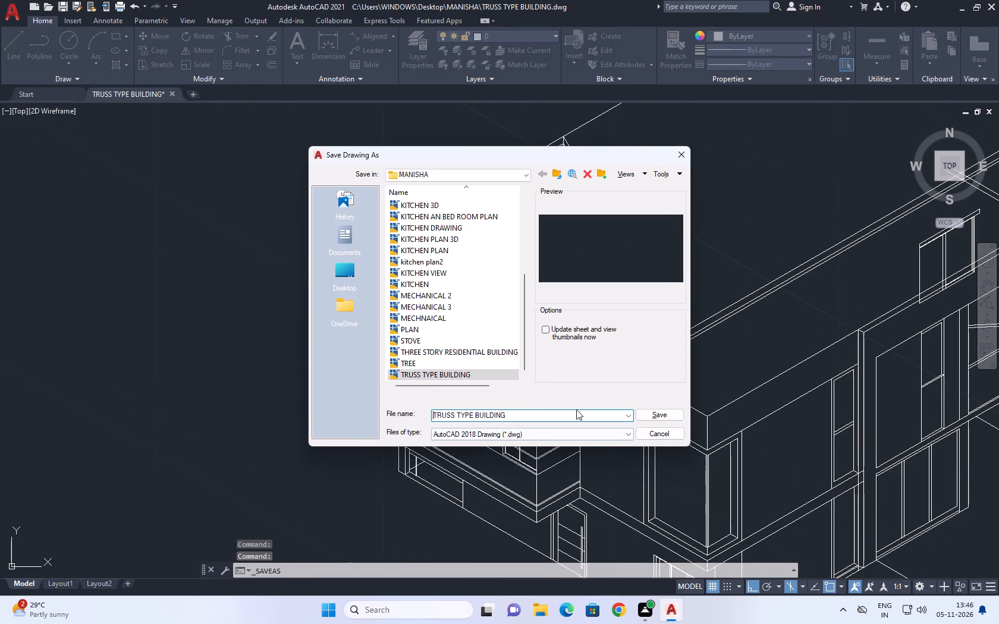
{"action": "left_click", "coordinate": [659, 415]}
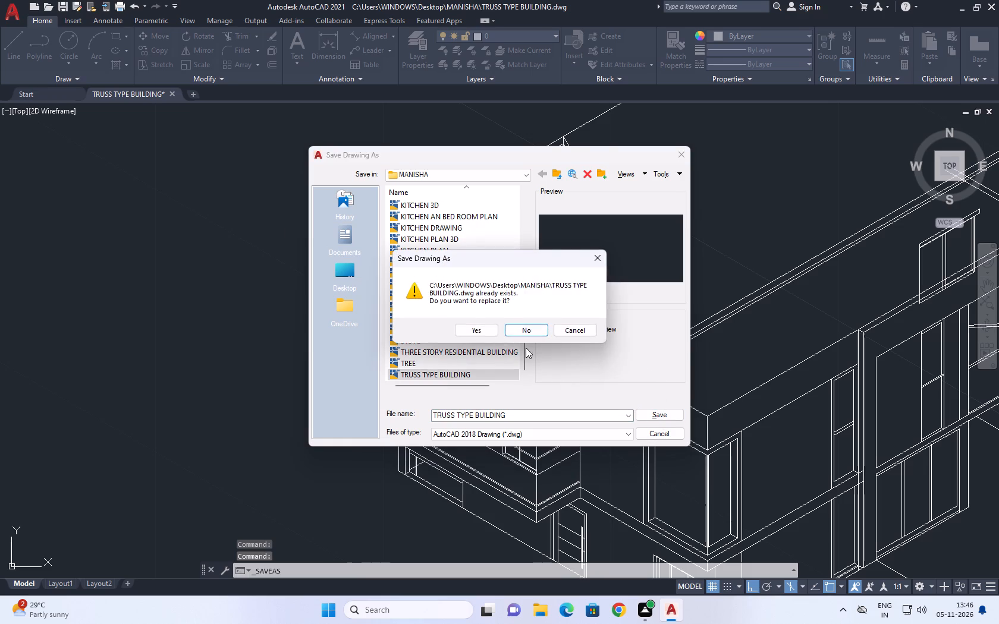
{"action": "left_click", "coordinate": [480, 329]}
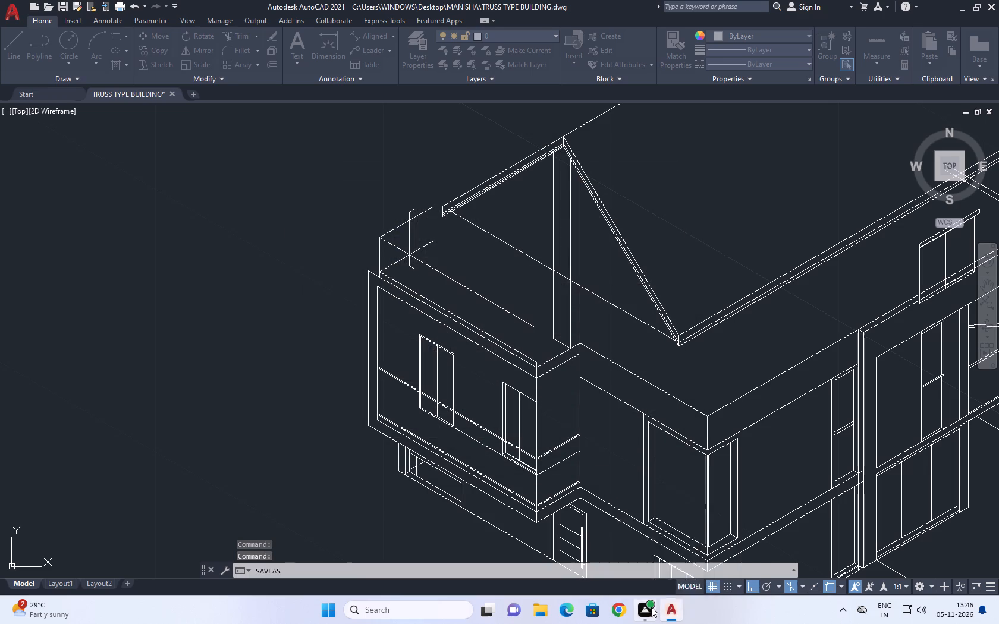
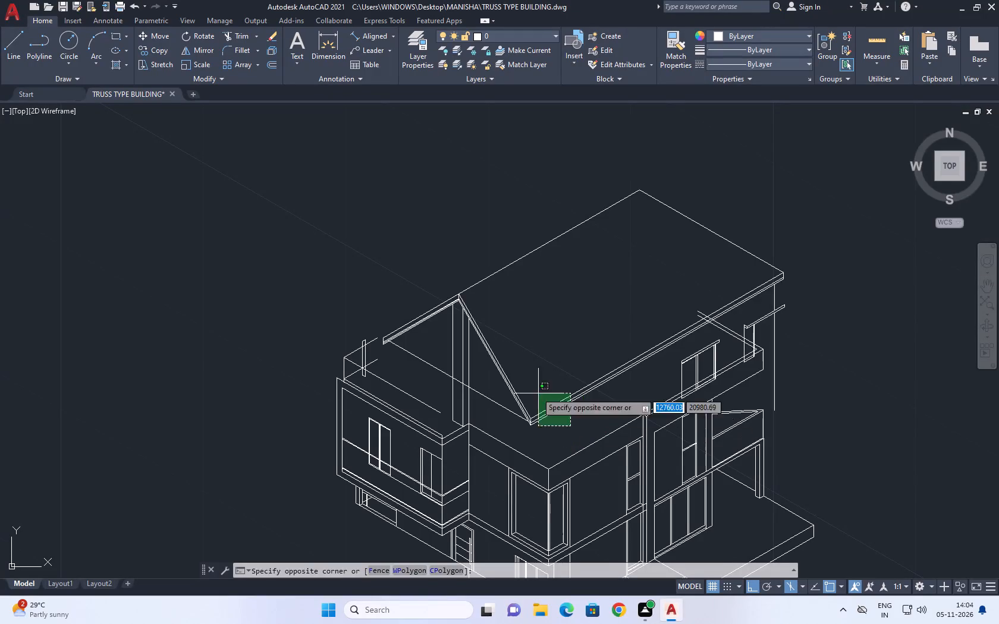
Move the roof block so its outer eave corner lands on the top of the small post at the parapet.
{"action": "left_click", "coordinate": [535, 391]}
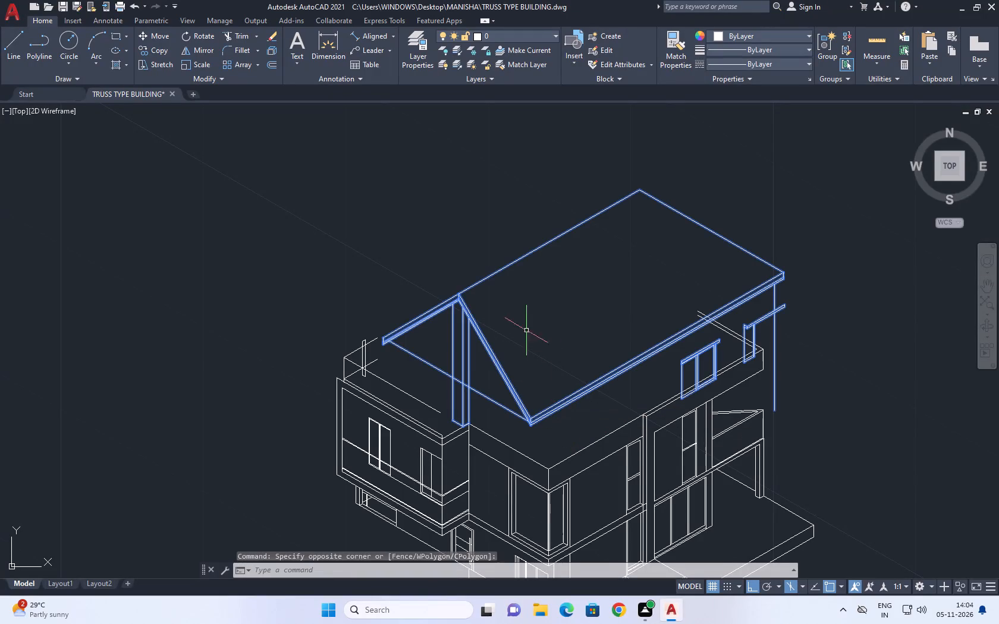
{"action": "left_click", "coordinate": [152, 30]}
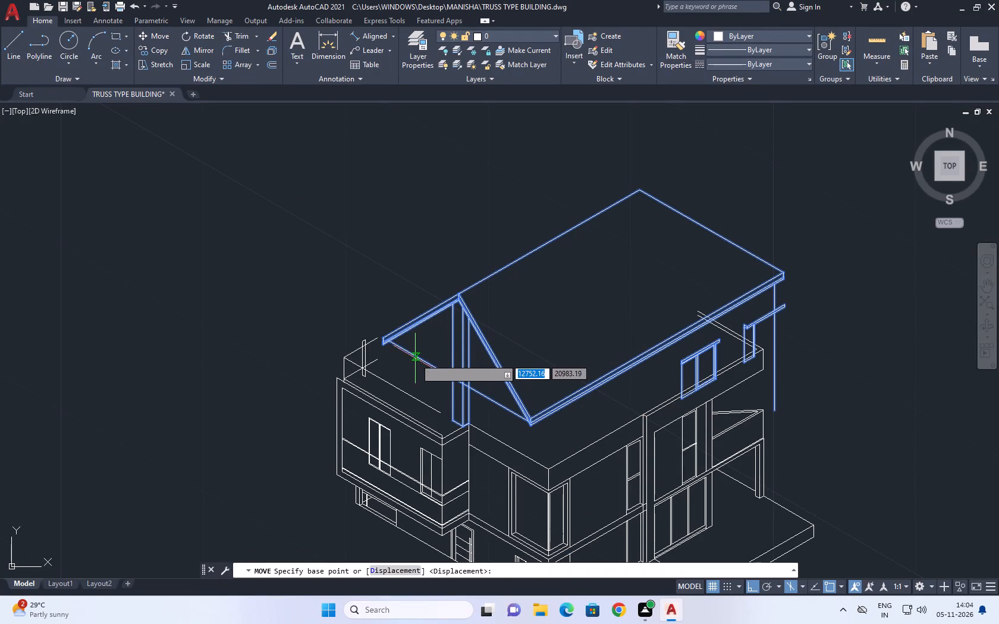
{"action": "scroll", "coordinate": [368, 332], "scroll_direction": "up", "scroll_amount": 4}
{"action": "left_click", "coordinate": [435, 395]}
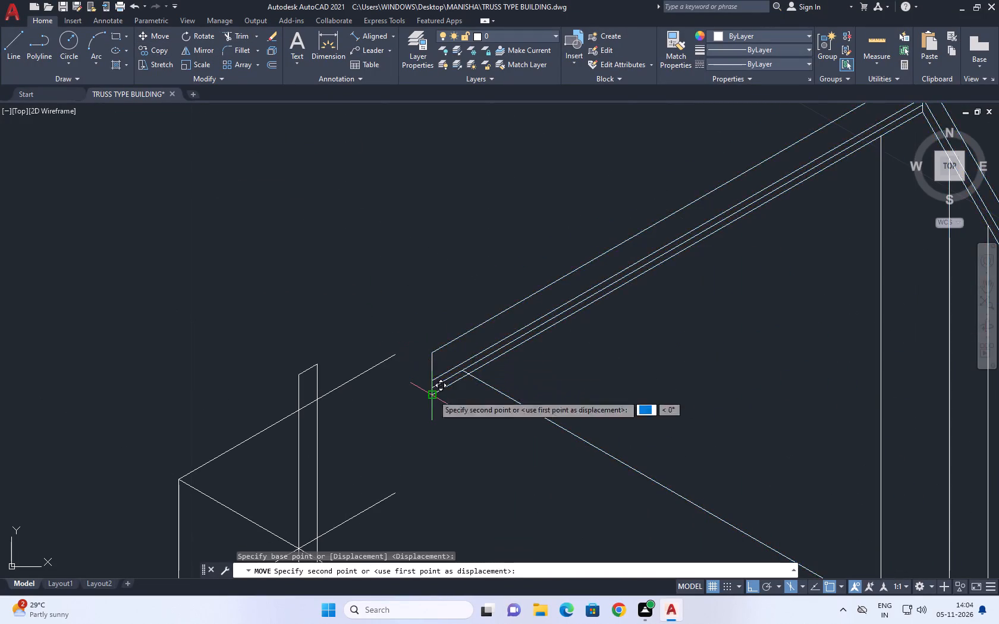
{"action": "left_click", "coordinate": [297, 372]}
Trim the parapet lines that cross the small corner post and run past it below the roof eave.
{"action": "scroll", "coordinate": [386, 358], "scroll_direction": "down", "scroll_amount": 3}
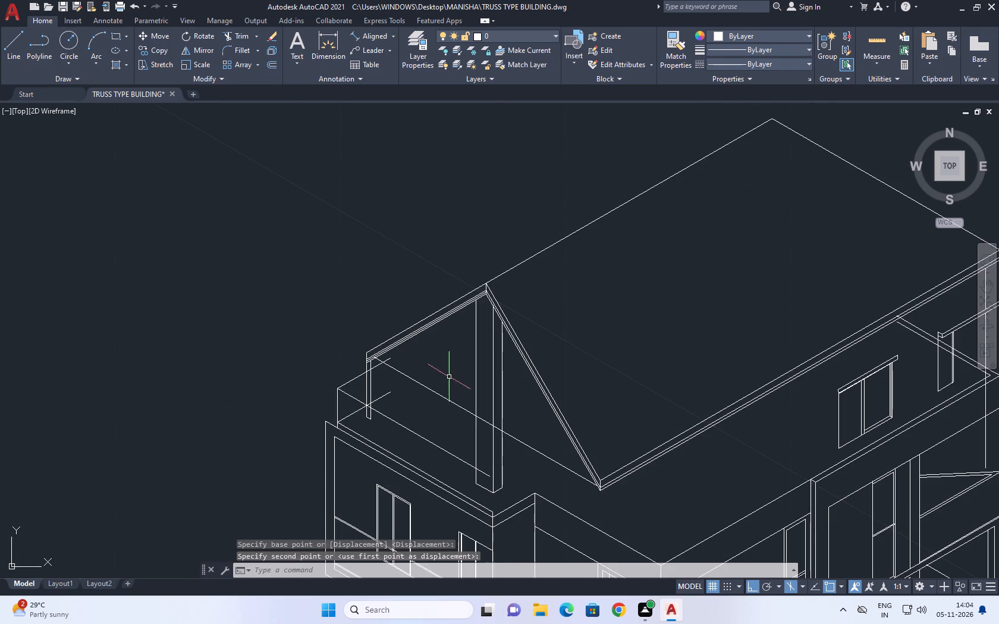
{"action": "middle_click_drag", "start_coordinate": [386, 375], "coordinate": [416, 393]}
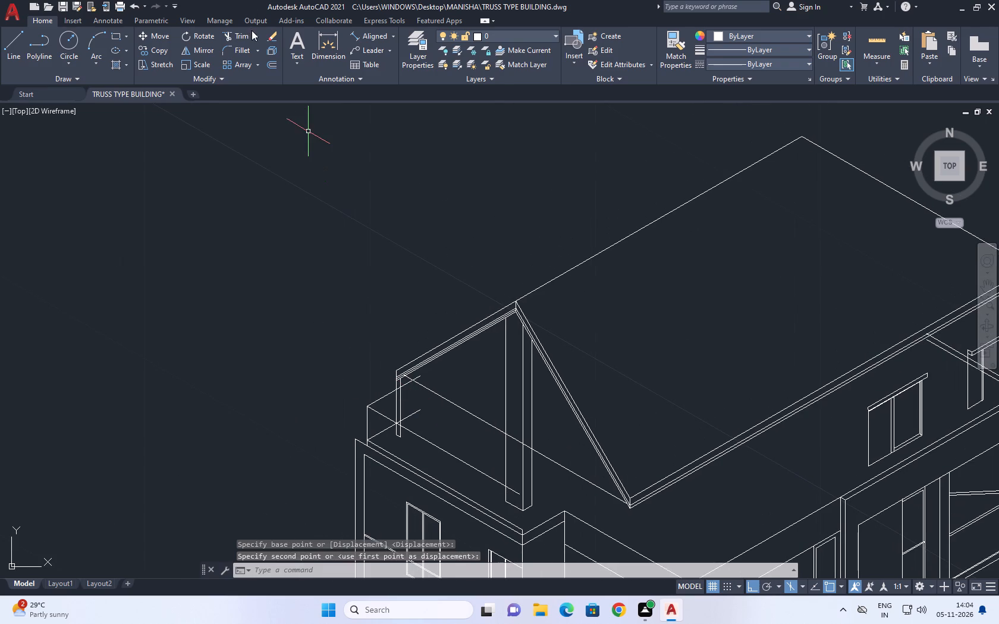
{"action": "left_click", "coordinate": [242, 30]}
{"action": "scroll", "coordinate": [415, 408], "scroll_direction": "up", "scroll_amount": 3}
{"action": "left_click_drag", "start_coordinate": [409, 445], "coordinate": [409, 434]}
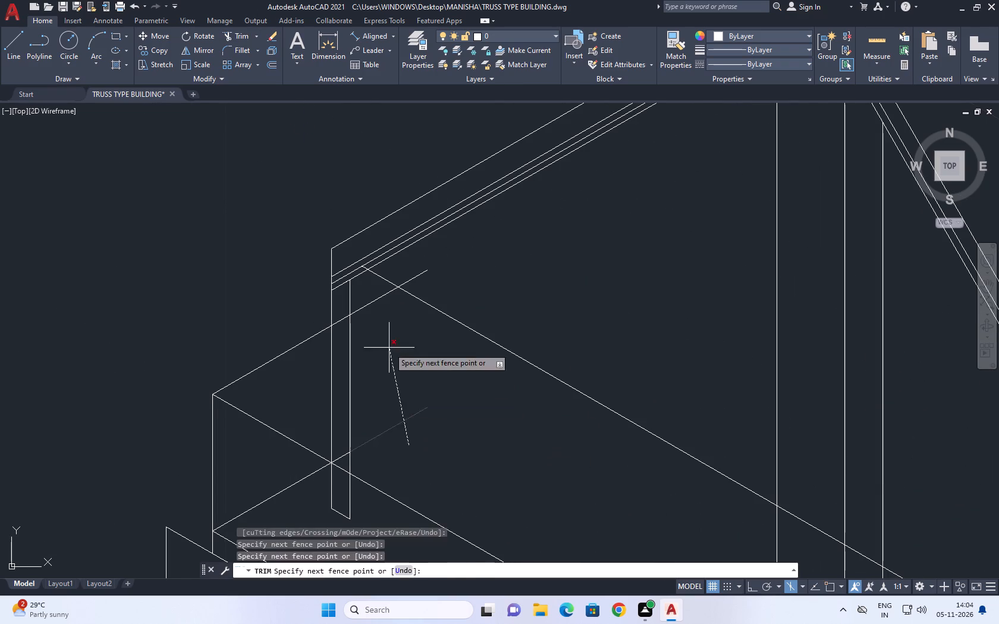
{"action": "left_click", "coordinate": [389, 348]}
{"action": "left_click", "coordinate": [385, 301]}
{"action": "left_click", "coordinate": [381, 291]}
{"action": "left_click", "coordinate": [401, 281]}
{"action": "left_click", "coordinate": [424, 285]}
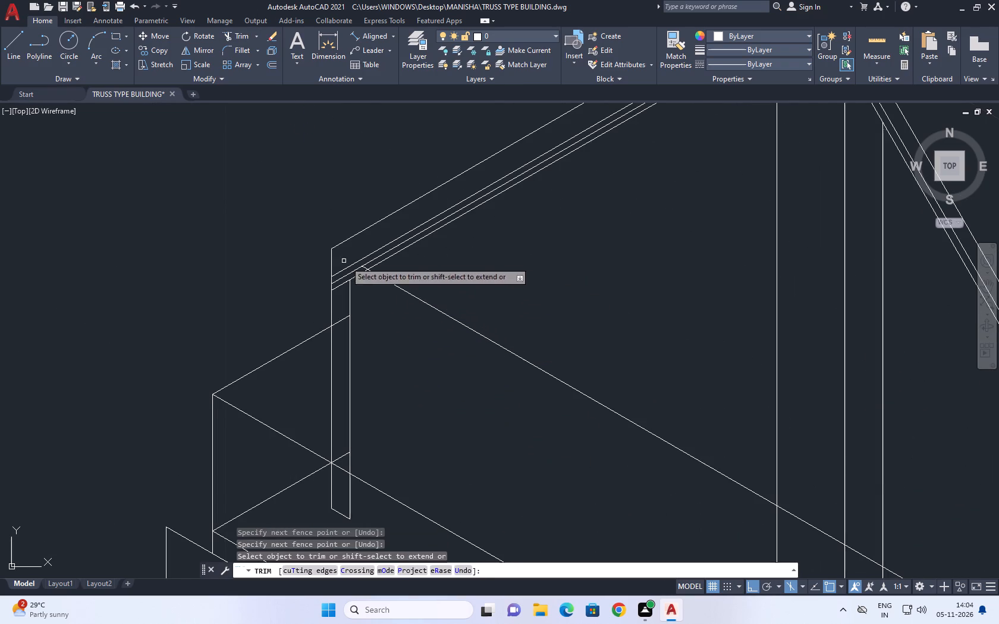
{"action": "left_click", "coordinate": [345, 308]}
{"action": "left_click_drag", "start_coordinate": [340, 332], "coordinate": [345, 346]}
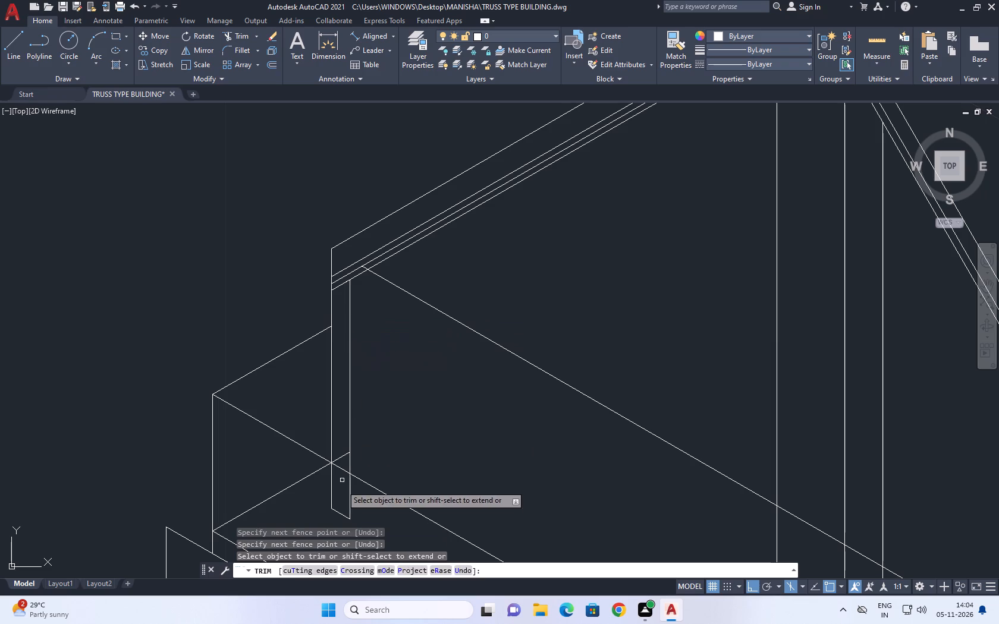
{"action": "left_click", "coordinate": [336, 452]}
{"action": "left_click", "coordinate": [340, 460]}
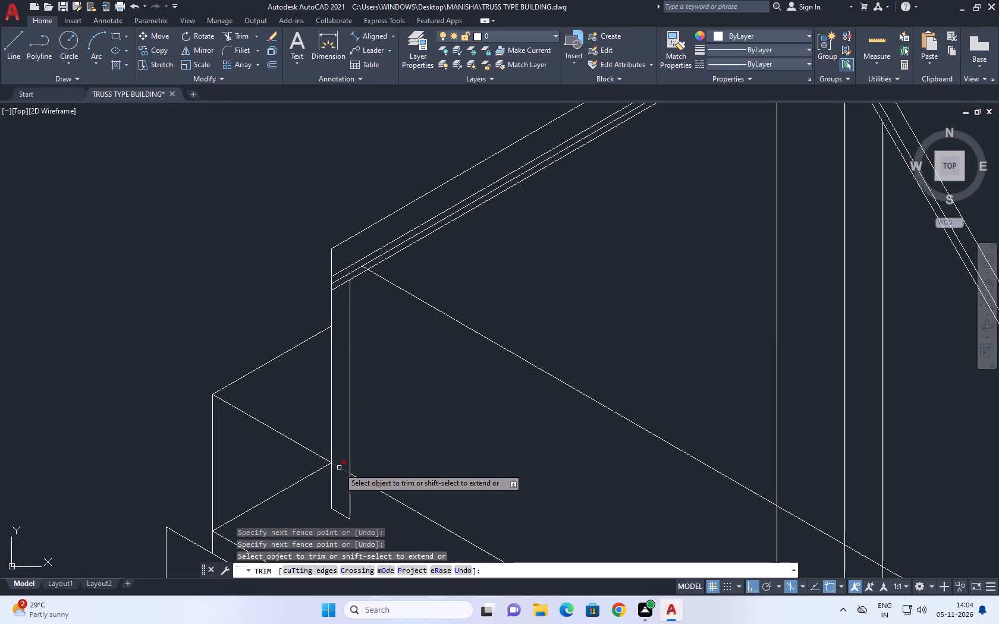
{"action": "left_click", "coordinate": [339, 468]}
{"action": "scroll", "coordinate": [375, 436], "scroll_direction": "down", "scroll_amount": 1}
{"action": "right_click_drag", "start_coordinate": [475, 367], "coordinate": [491, 373]}
{"action": "left_click", "coordinate": [538, 389]}
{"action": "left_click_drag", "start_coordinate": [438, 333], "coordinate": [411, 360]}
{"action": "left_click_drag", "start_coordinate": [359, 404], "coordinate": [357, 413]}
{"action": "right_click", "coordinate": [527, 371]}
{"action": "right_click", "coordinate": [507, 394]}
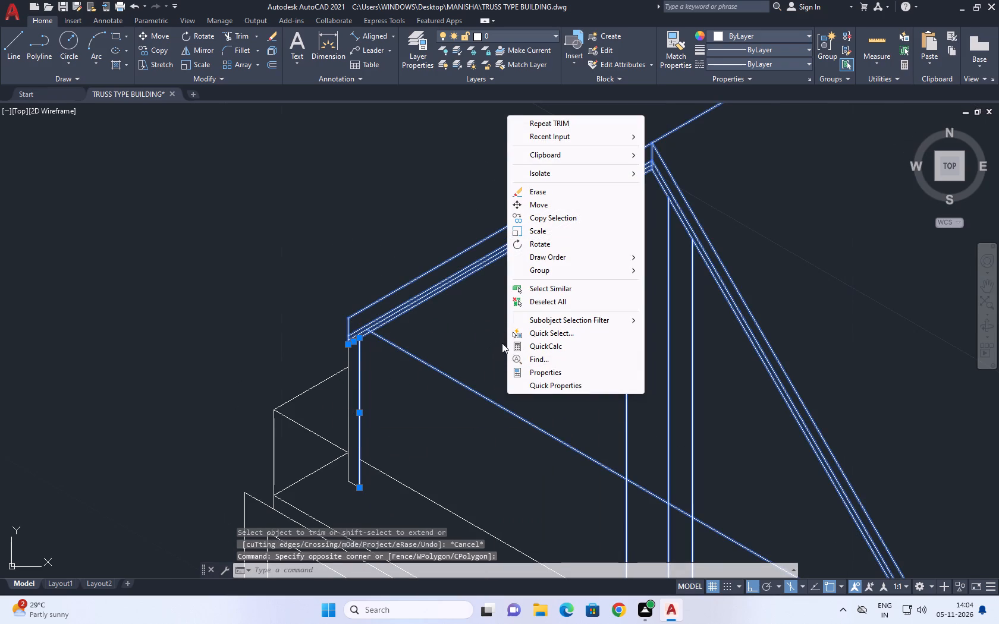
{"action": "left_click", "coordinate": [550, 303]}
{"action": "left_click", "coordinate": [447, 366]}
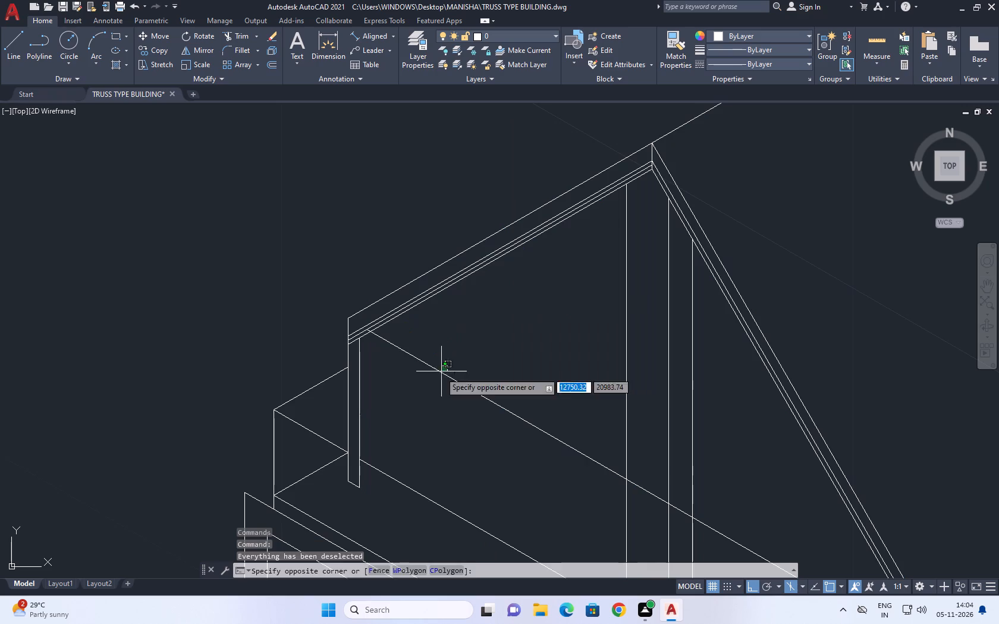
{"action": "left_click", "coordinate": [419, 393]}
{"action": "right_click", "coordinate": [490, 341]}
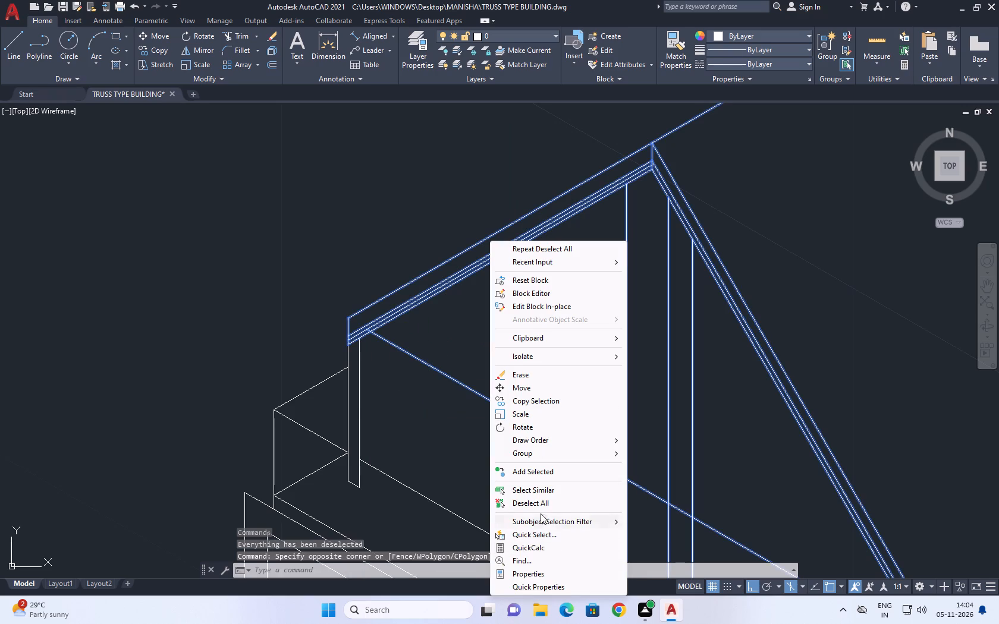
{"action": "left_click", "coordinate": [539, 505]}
Examine how the moved roof sits over the upper floor walls, the front wall corner and the far balcony.
{"action": "scroll", "coordinate": [385, 357], "scroll_direction": "down", "scroll_amount": 3}
{"action": "middle_click_drag", "start_coordinate": [553, 352], "coordinate": [533, 340]}
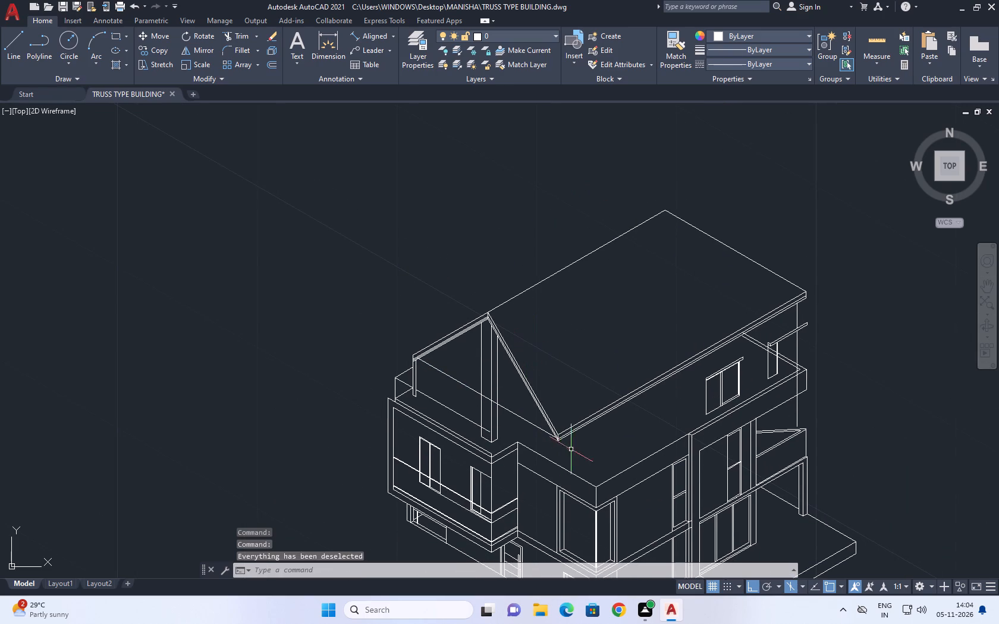
{"action": "middle_click_drag", "start_coordinate": [583, 447], "coordinate": [549, 449]}
{"action": "middle_click_drag", "start_coordinate": [503, 446], "coordinate": [557, 433]}
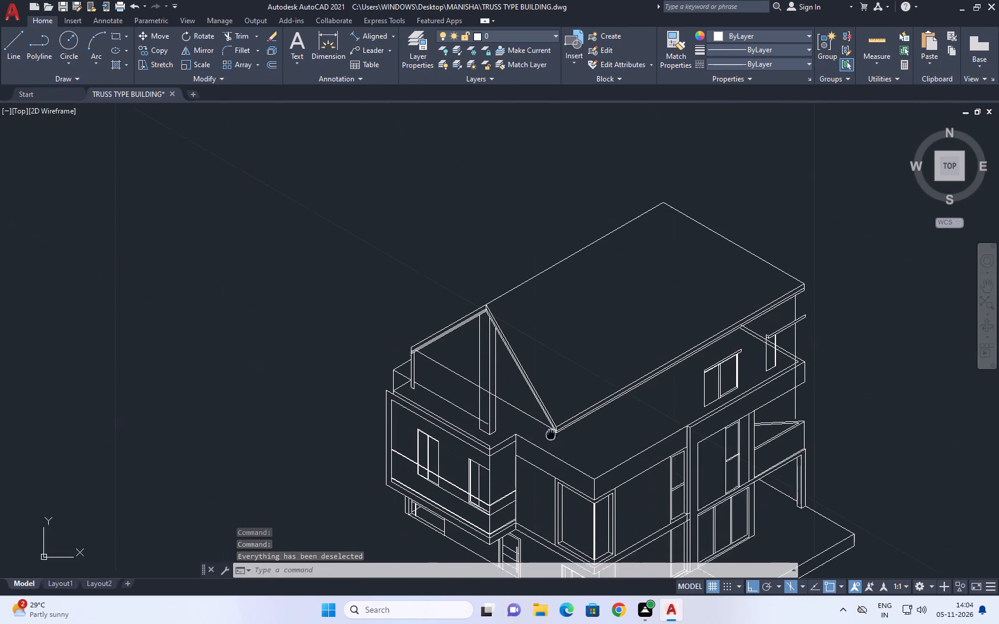
{"action": "middle_click_drag", "start_coordinate": [557, 433], "coordinate": [589, 426]}
{"action": "middle_click_drag", "start_coordinate": [566, 431], "coordinate": [487, 406]}
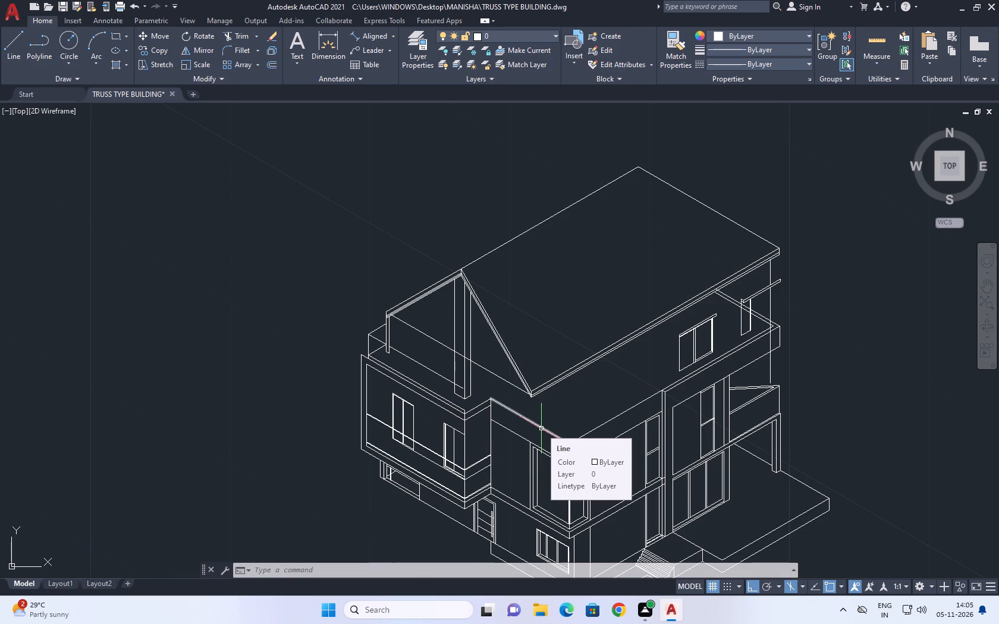
{"action": "middle_click_drag", "start_coordinate": [577, 394], "coordinate": [537, 399]}
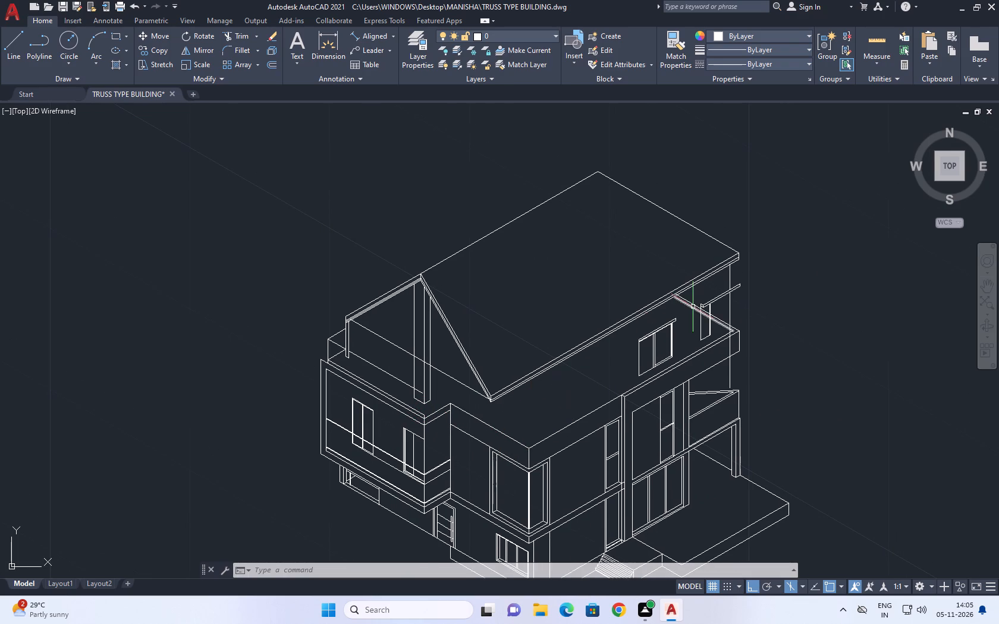
{"action": "middle_click_drag", "start_coordinate": [729, 293], "coordinate": [697, 300]}
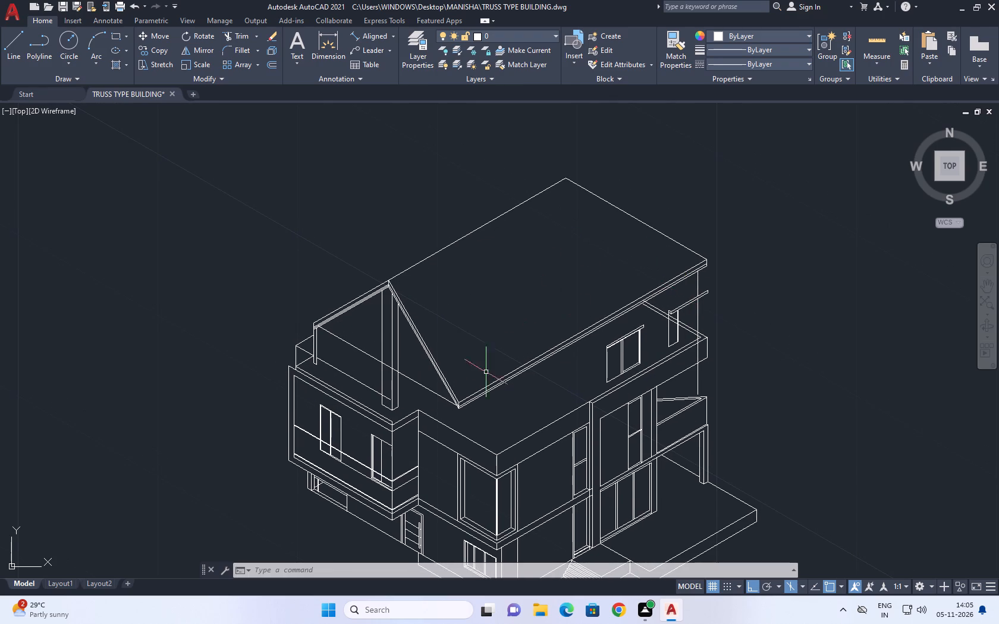
Enlarge the roof block by reference from its eave corner at the post, using the gable base's width as the reference length.
{"action": "left_click", "coordinate": [475, 406]}
{"action": "left_click", "coordinate": [458, 373]}
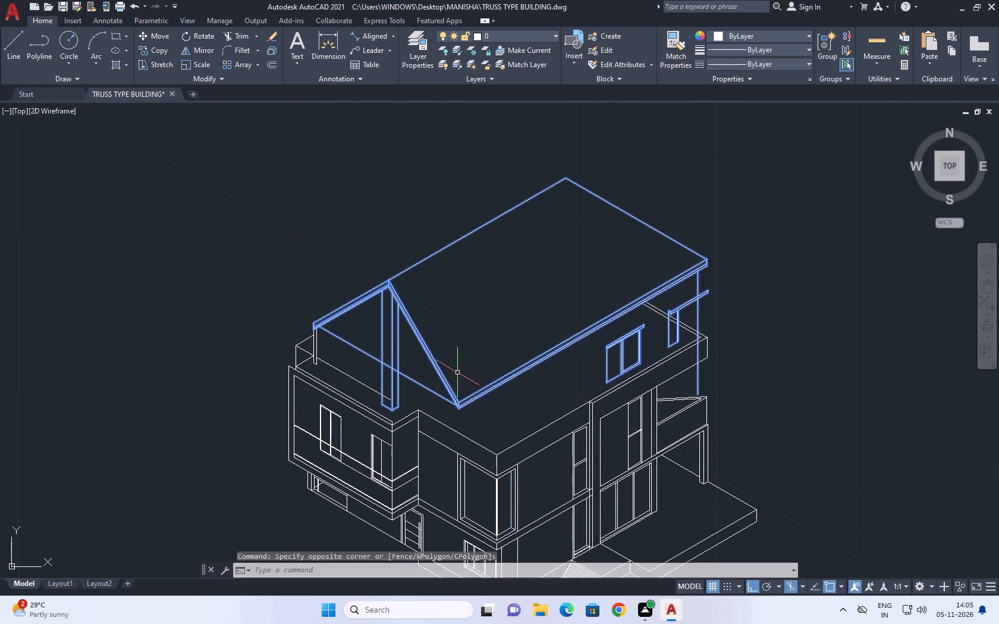
{"action": "left_click", "coordinate": [203, 64]}
{"action": "scroll", "coordinate": [321, 339], "scroll_direction": "up", "scroll_amount": 5}
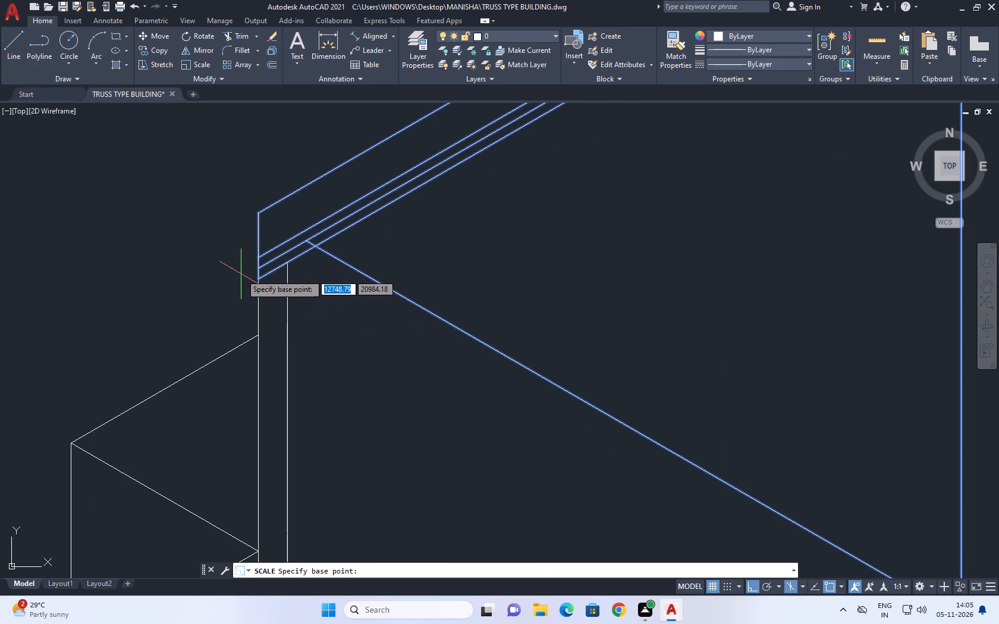
{"action": "left_click", "coordinate": [257, 280]}
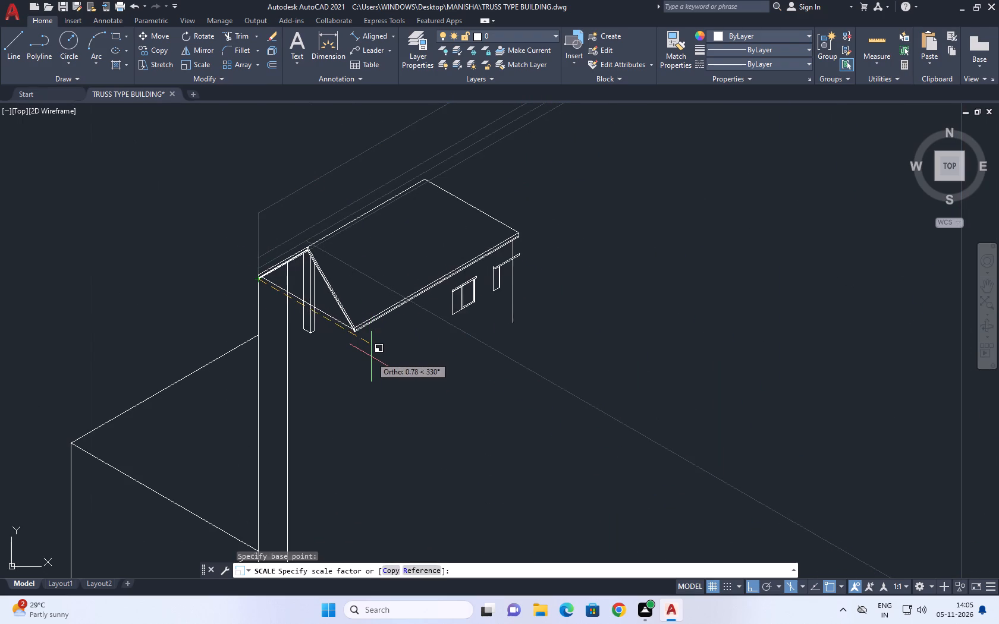
{"action": "type", "text": "R"}
{"action": "key", "text": "space"}
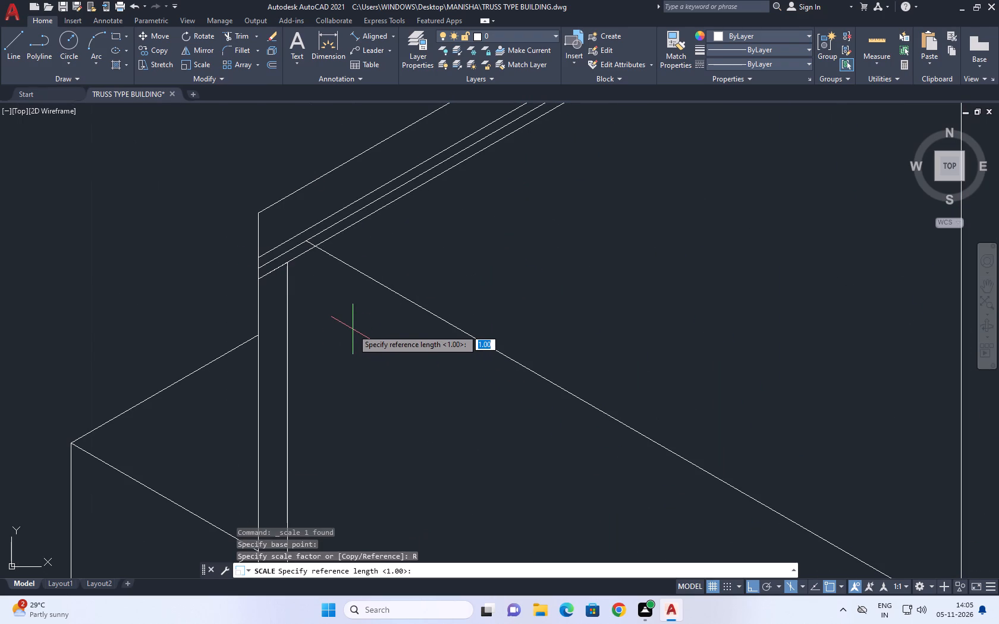
{"action": "left_click", "coordinate": [260, 280]}
{"action": "scroll", "coordinate": [321, 308], "scroll_direction": "down", "scroll_amount": 2}
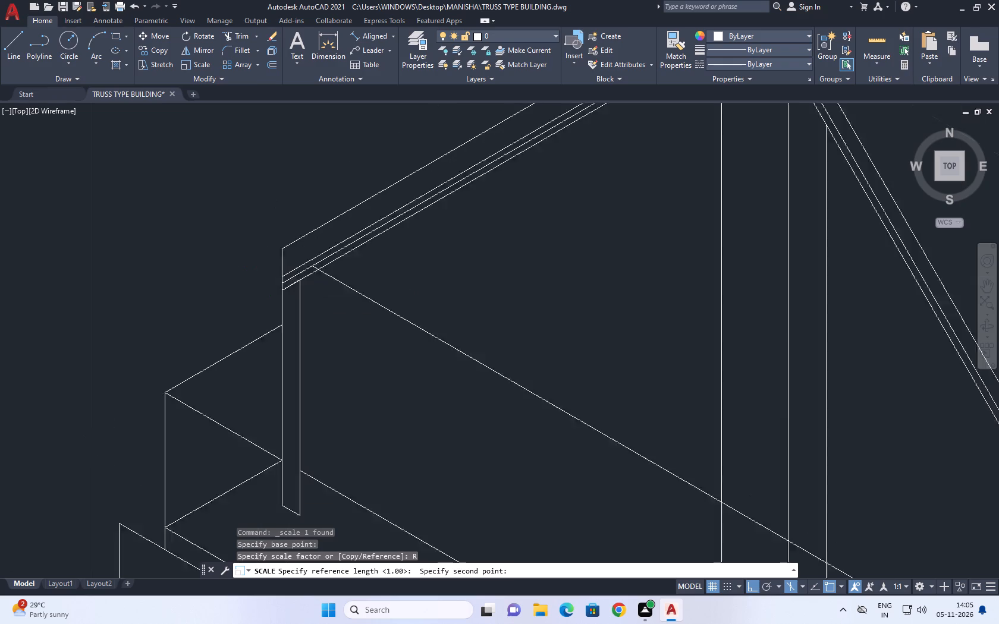
{"action": "scroll", "coordinate": [323, 308], "scroll_direction": "down", "scroll_amount": 3}
{"action": "scroll", "coordinate": [454, 385], "scroll_direction": "up", "scroll_amount": 3}
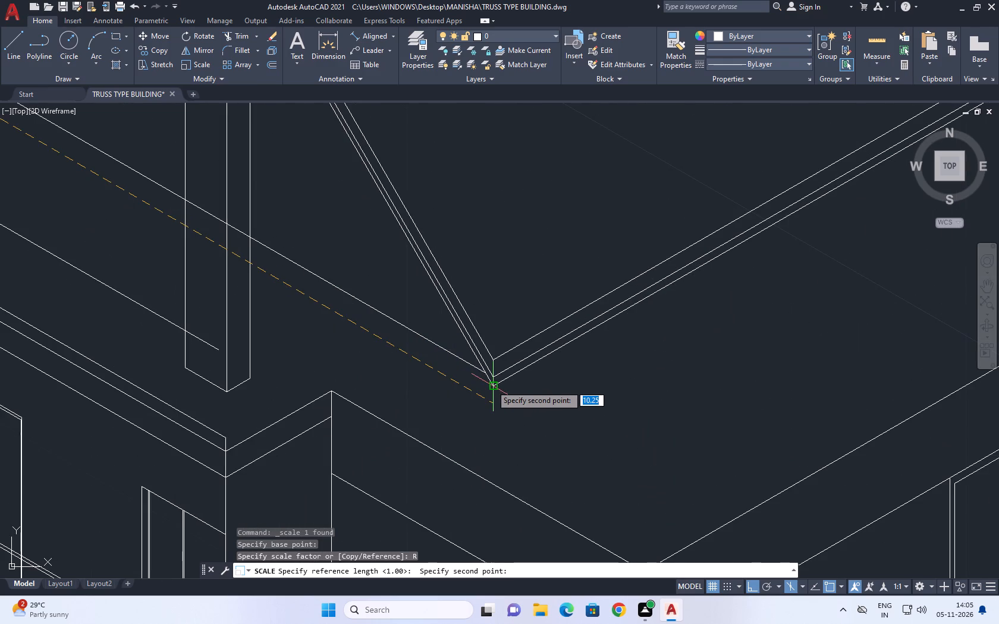
{"action": "left_click", "coordinate": [491, 390]}
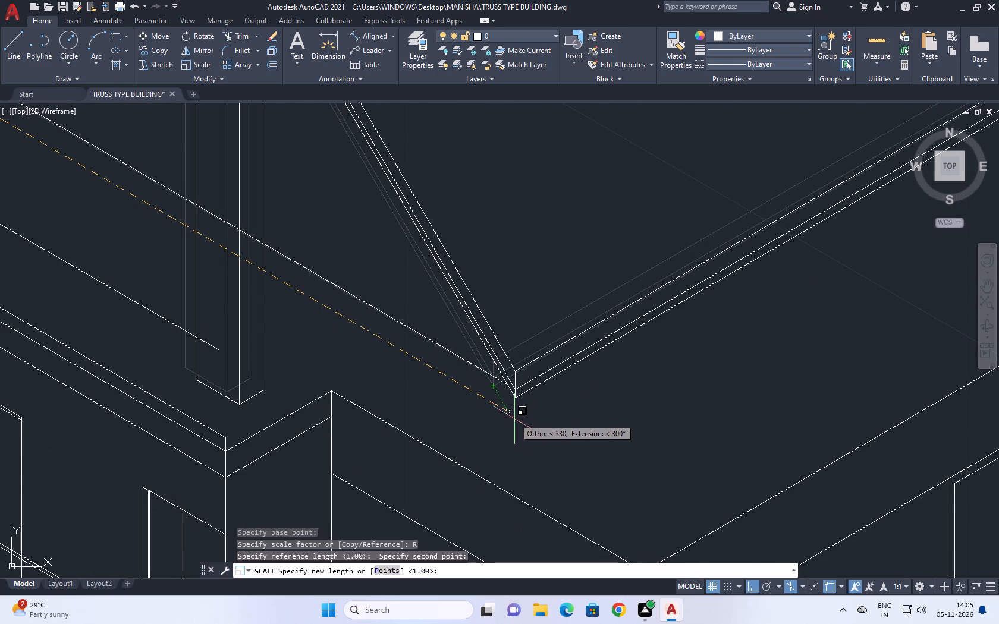
{"action": "left_click", "coordinate": [590, 422]}
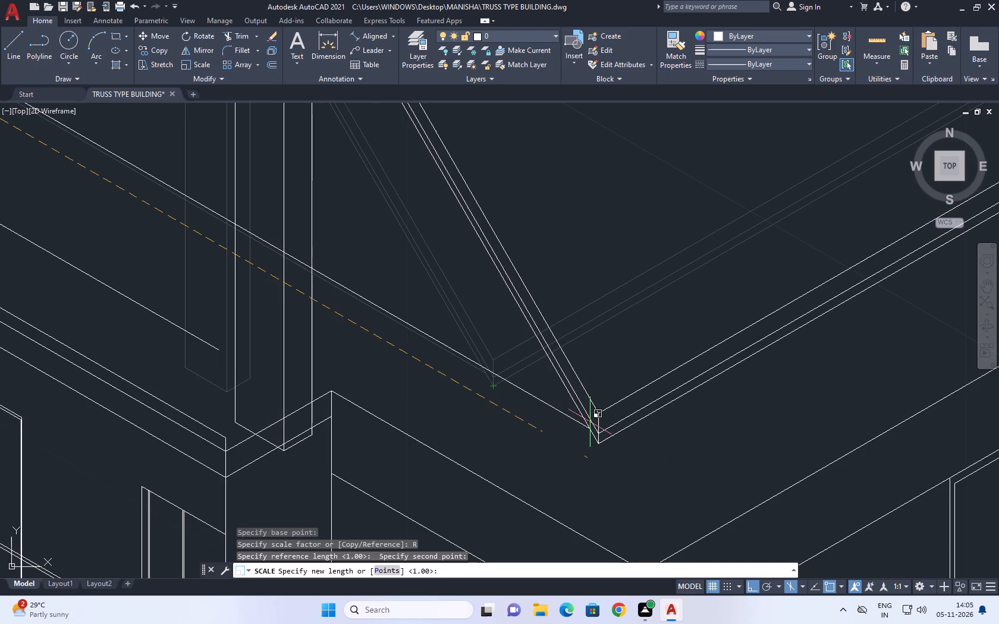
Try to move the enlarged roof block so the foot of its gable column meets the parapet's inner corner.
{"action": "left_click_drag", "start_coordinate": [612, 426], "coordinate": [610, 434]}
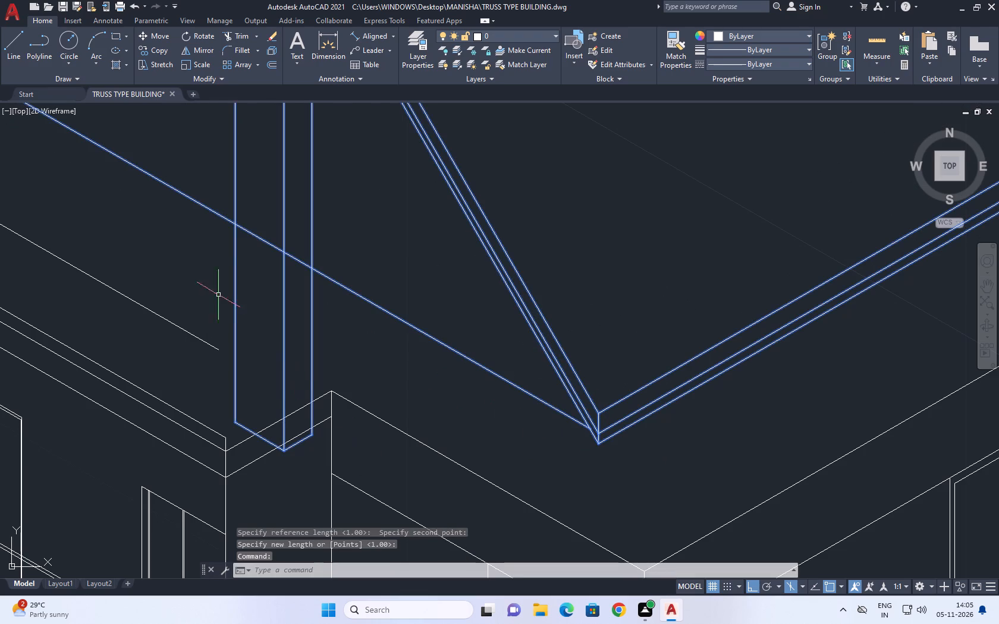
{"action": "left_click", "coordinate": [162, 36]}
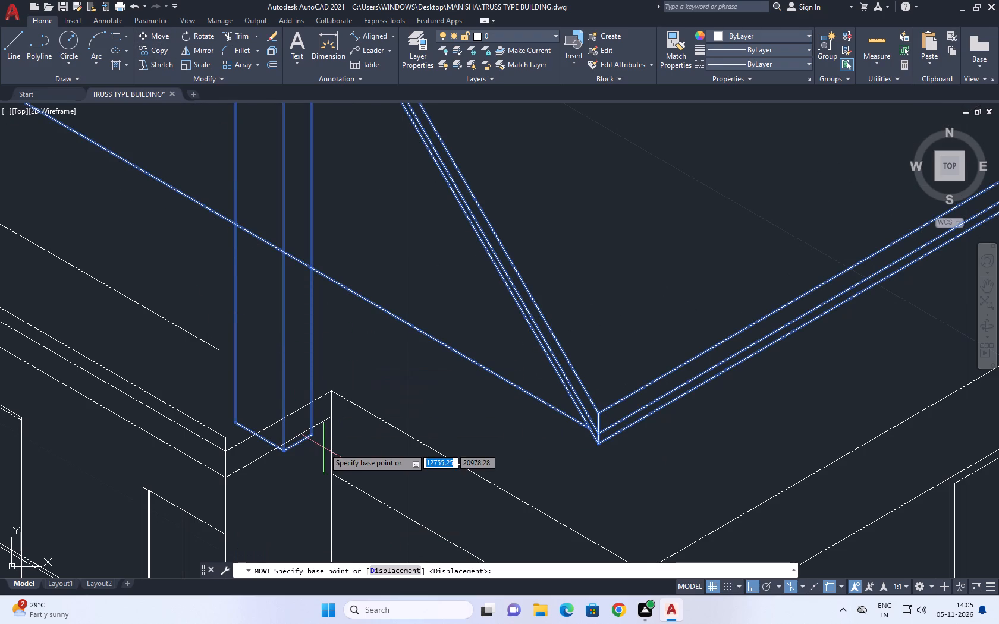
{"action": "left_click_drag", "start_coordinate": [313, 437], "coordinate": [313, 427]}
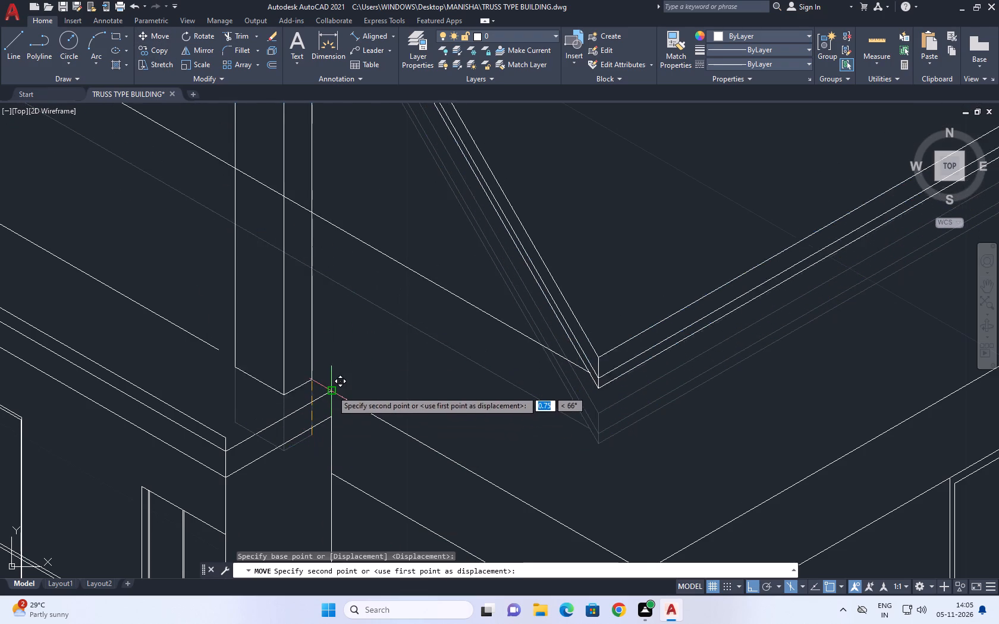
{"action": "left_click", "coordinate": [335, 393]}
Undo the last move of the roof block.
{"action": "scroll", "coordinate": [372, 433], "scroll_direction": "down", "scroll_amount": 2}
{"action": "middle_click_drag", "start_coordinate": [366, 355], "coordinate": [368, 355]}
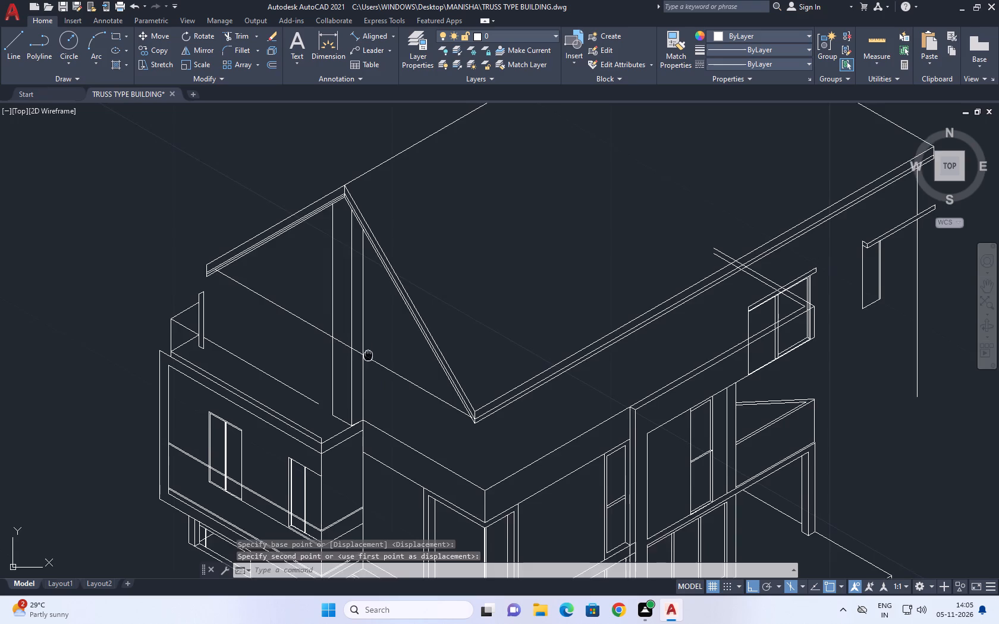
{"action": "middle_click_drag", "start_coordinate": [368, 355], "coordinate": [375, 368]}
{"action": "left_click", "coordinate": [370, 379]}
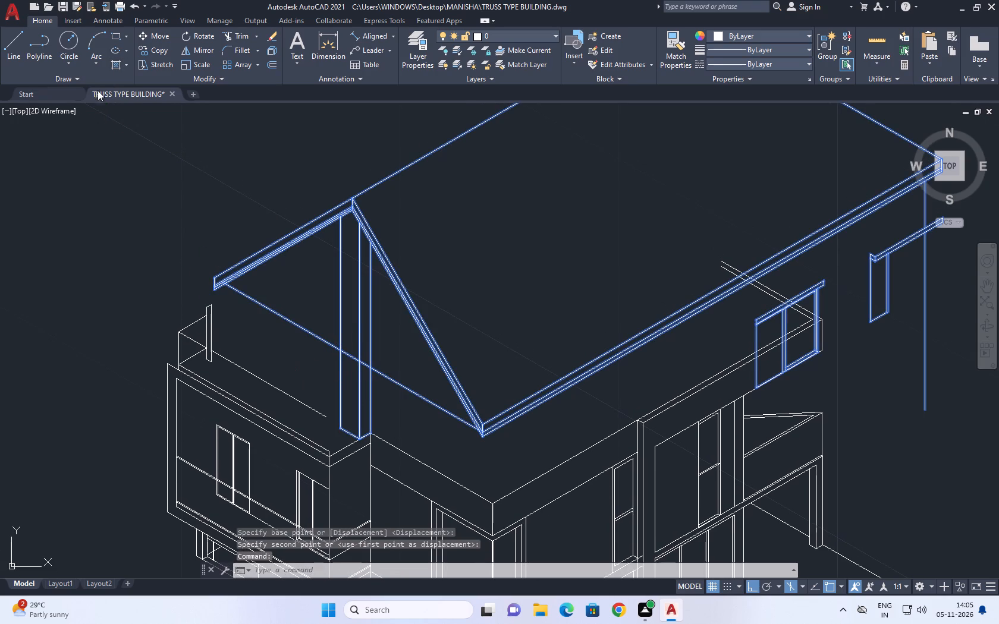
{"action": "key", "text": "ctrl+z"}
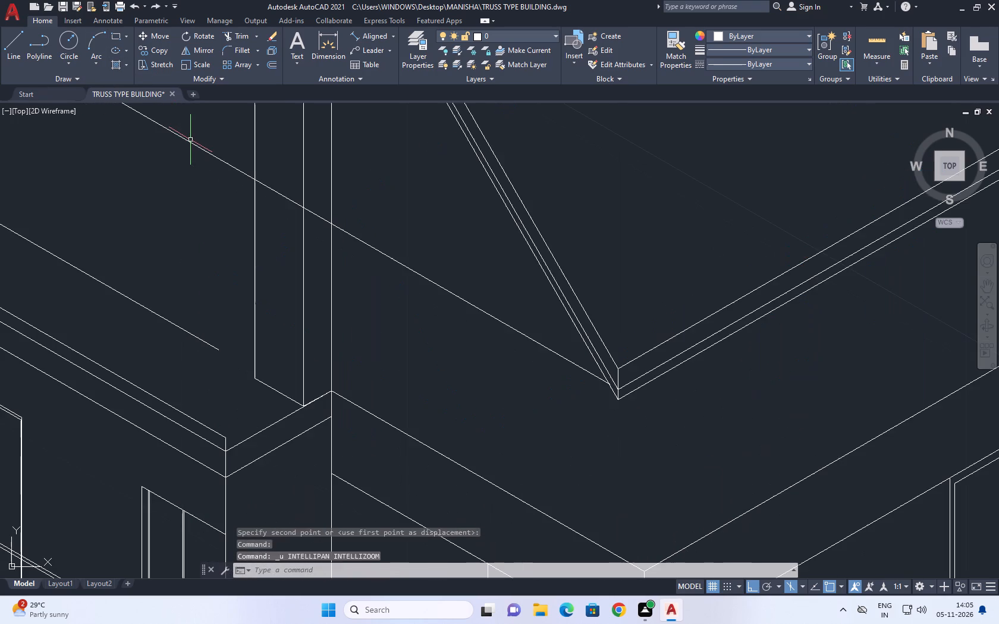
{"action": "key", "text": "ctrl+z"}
Explode the roof block into separate lines.
{"action": "scroll", "coordinate": [293, 216], "scroll_direction": "down", "scroll_amount": 3}
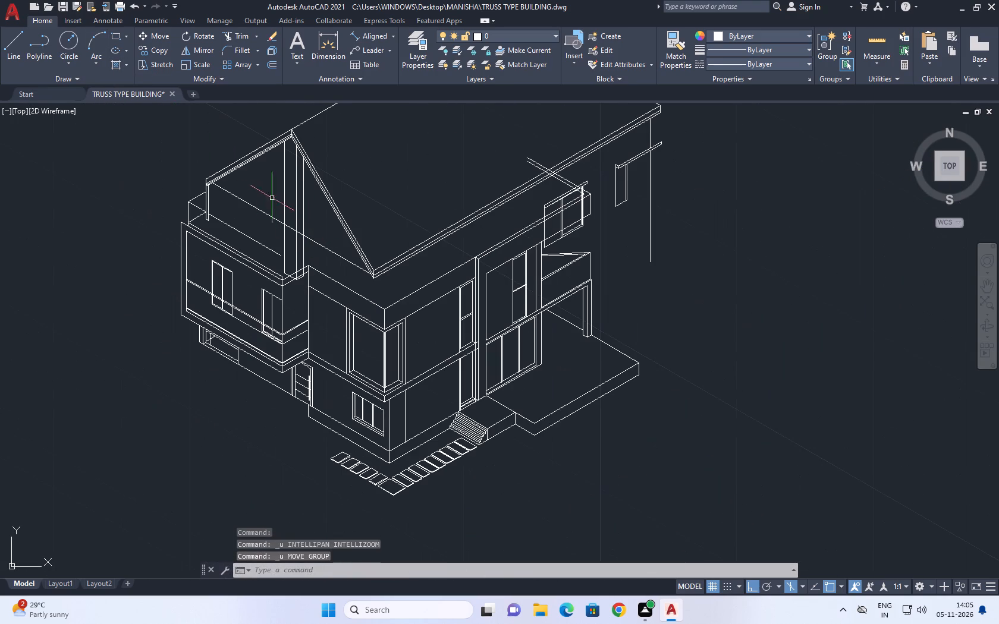
{"action": "middle_click_drag", "start_coordinate": [297, 210], "coordinate": [352, 251]}
{"action": "middle_click_drag", "start_coordinate": [353, 311], "coordinate": [398, 348]}
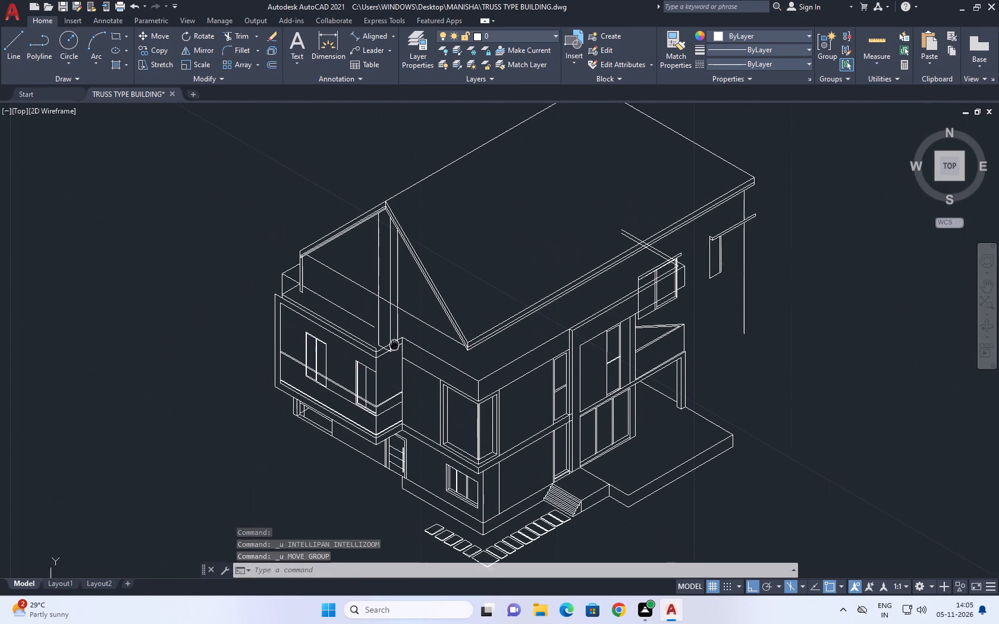
{"action": "middle_click_drag", "start_coordinate": [398, 348], "coordinate": [407, 358]}
{"action": "scroll", "coordinate": [402, 353], "scroll_direction": "up", "scroll_amount": 2}
{"action": "left_click", "coordinate": [440, 333]}
{"action": "left_click", "coordinate": [389, 259]}
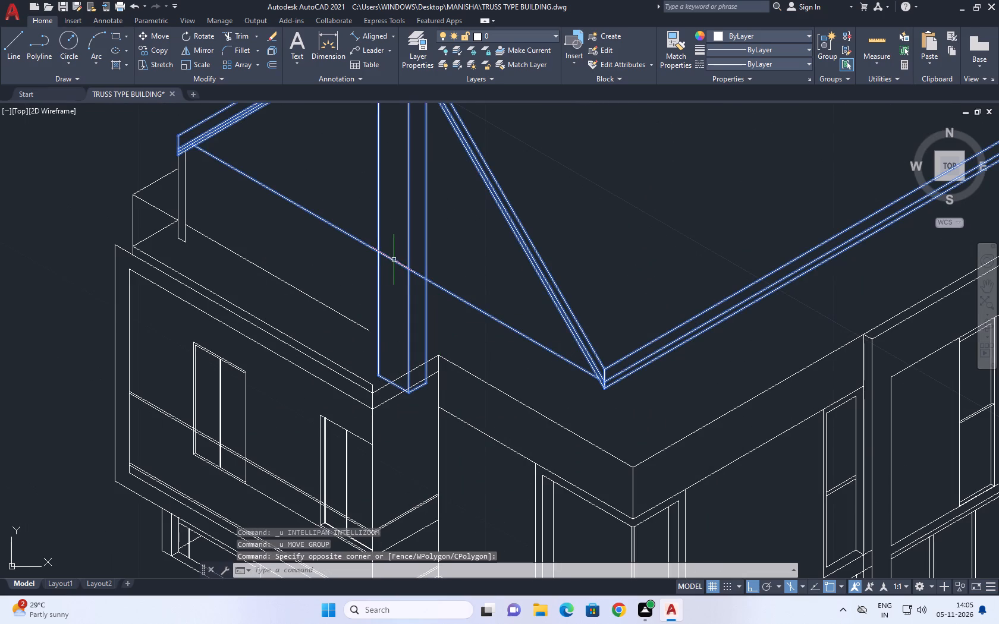
{"action": "key", "text": "x"}
{"action": "key", "text": "space"}
{"action": "middle_click_drag", "start_coordinate": [441, 340], "coordinate": [485, 376]}
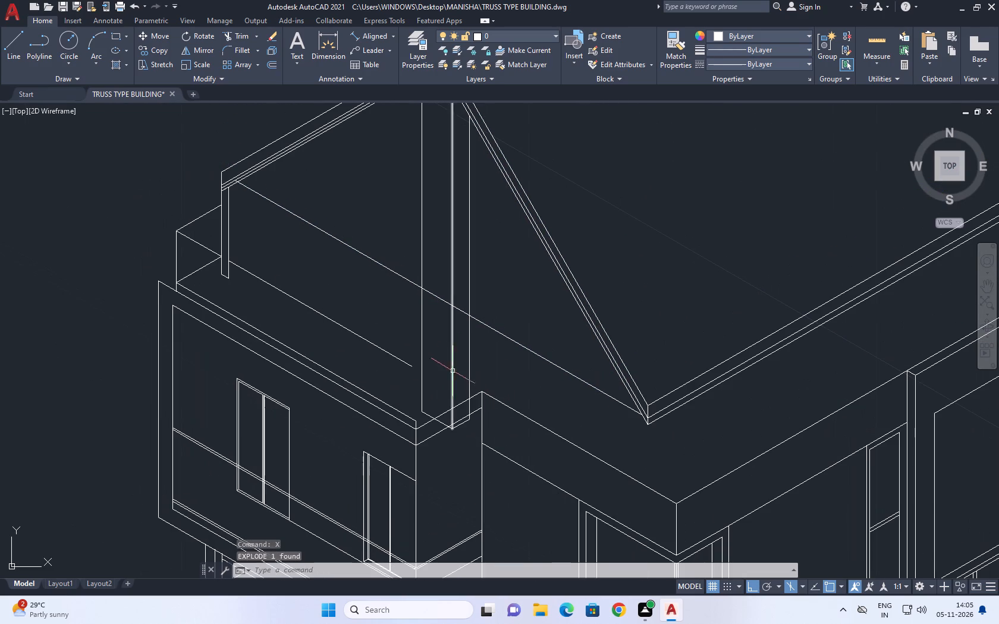
Move the gable column's vertical and foot lines so the foot's outer corner meets the parapet's inner corner.
{"action": "scroll", "coordinate": [447, 382], "scroll_direction": "down", "scroll_amount": 1}
{"action": "scroll", "coordinate": [450, 358], "scroll_direction": "up", "scroll_amount": 1}
{"action": "left_click", "coordinate": [479, 370]}
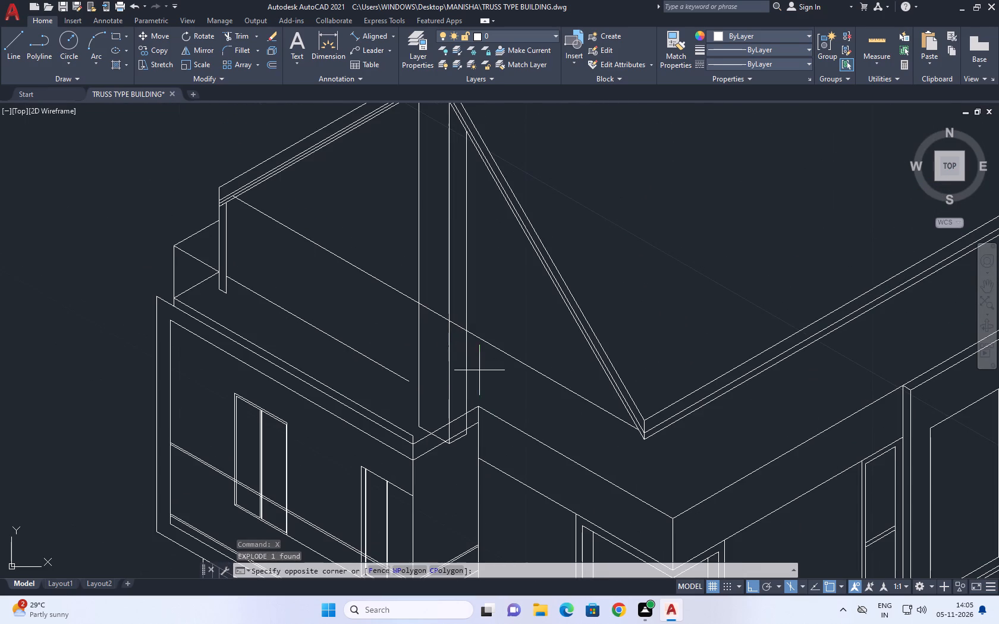
{"action": "left_click", "coordinate": [432, 361]}
{"action": "left_click", "coordinate": [433, 355]}
{"action": "left_click", "coordinate": [412, 329]}
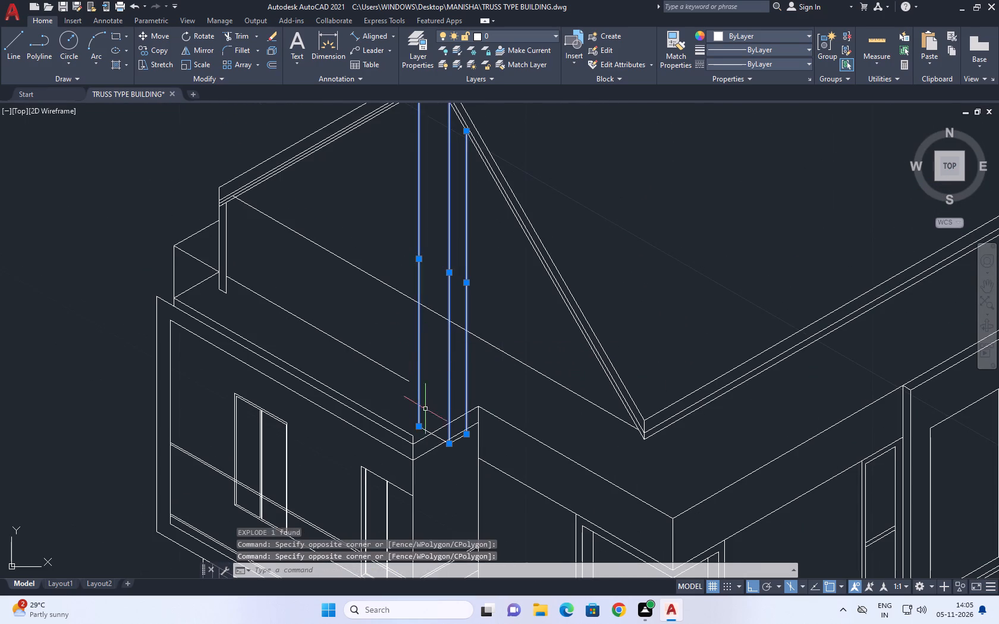
{"action": "scroll", "coordinate": [423, 412], "scroll_direction": "up", "scroll_amount": 2}
{"action": "left_click_drag", "start_coordinate": [383, 398], "coordinate": [401, 406]}
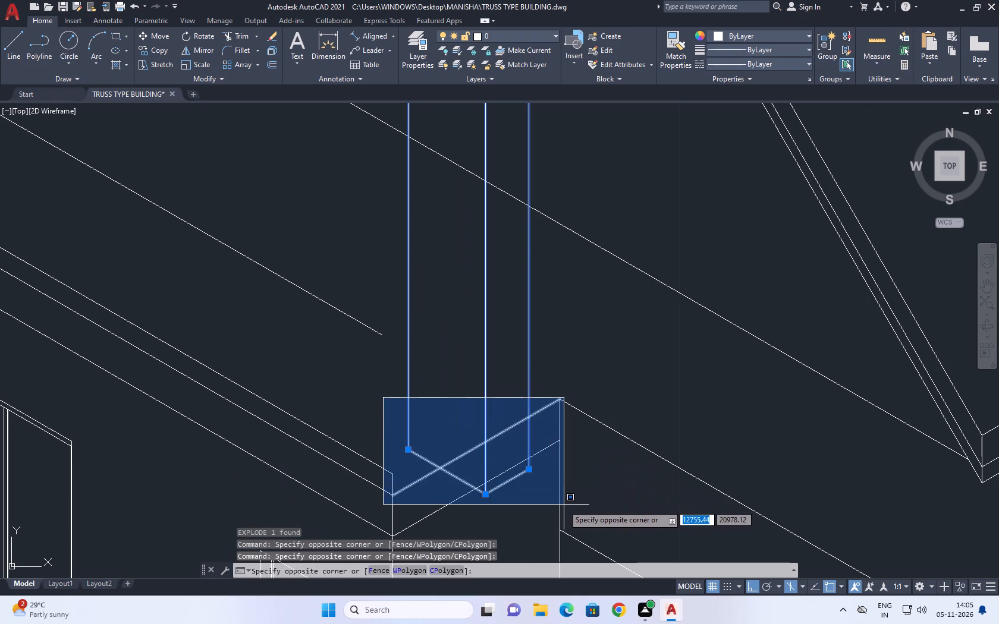
{"action": "left_click", "coordinate": [535, 506]}
{"action": "middle_click_drag", "start_coordinate": [409, 254], "coordinate": [410, 256]}
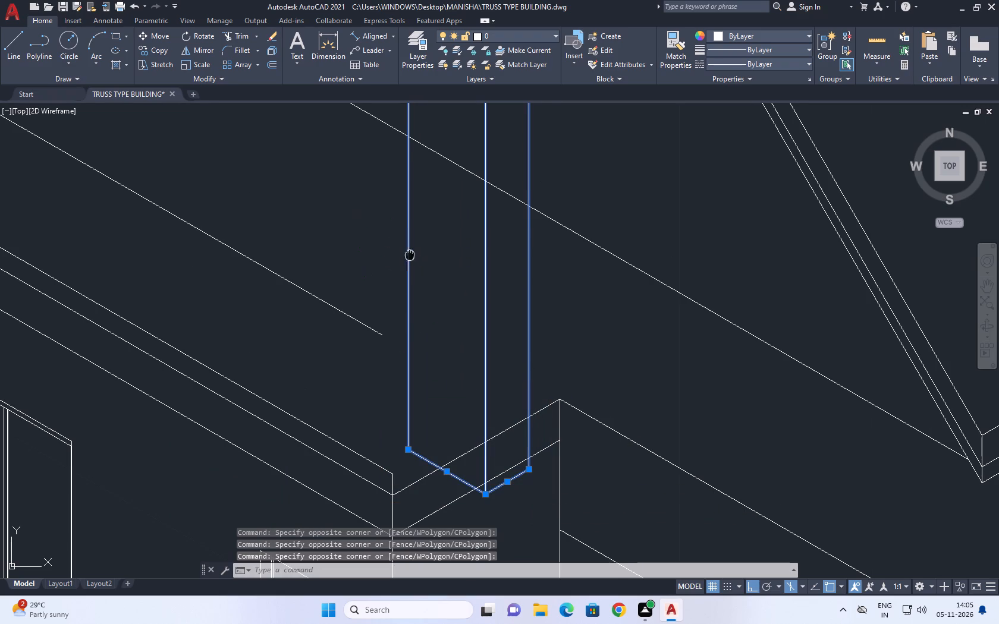
{"action": "middle_click_drag", "start_coordinate": [410, 256], "coordinate": [419, 268]}
{"action": "scroll", "coordinate": [501, 397], "scroll_direction": "down", "scroll_amount": 3}
{"action": "left_click", "coordinate": [148, 33]}
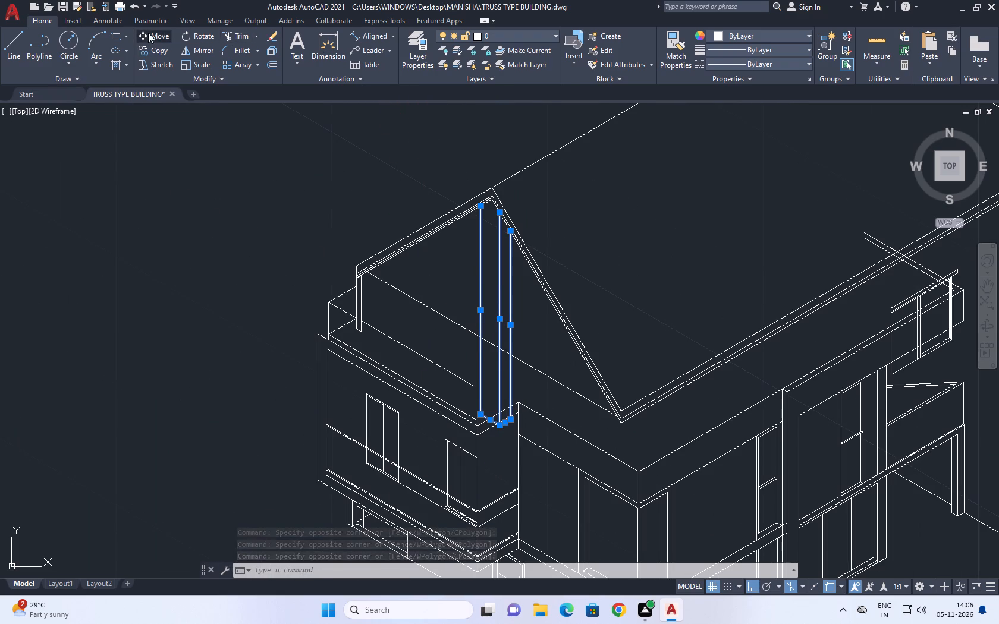
{"action": "scroll", "coordinate": [518, 423], "scroll_direction": "up", "scroll_amount": 2}
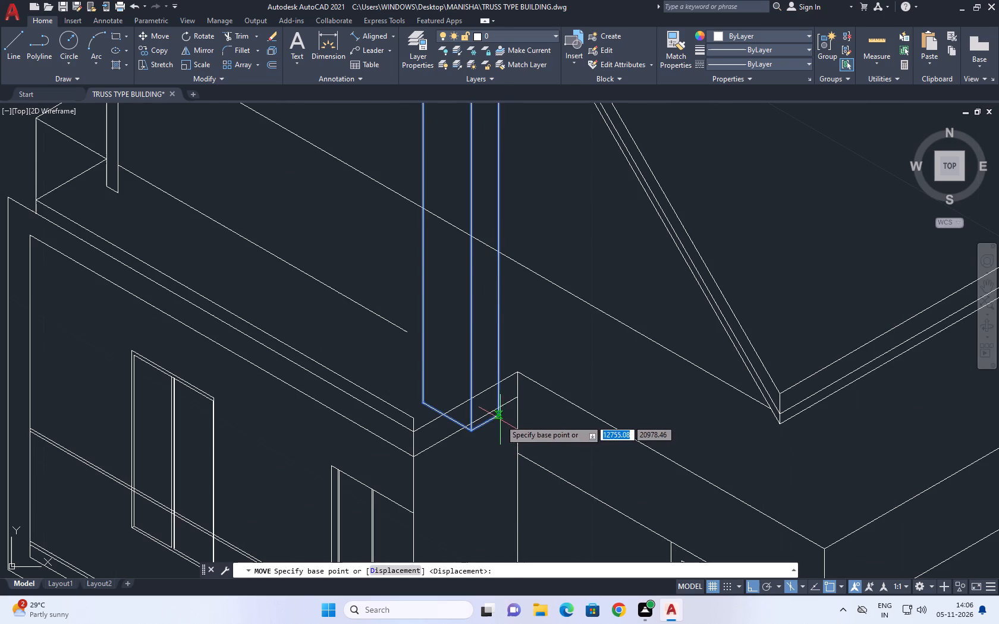
{"action": "left_click", "coordinate": [500, 420]}
{"action": "left_click", "coordinate": [518, 373]}
{"action": "scroll", "coordinate": [535, 386], "scroll_direction": "down", "scroll_amount": 2}
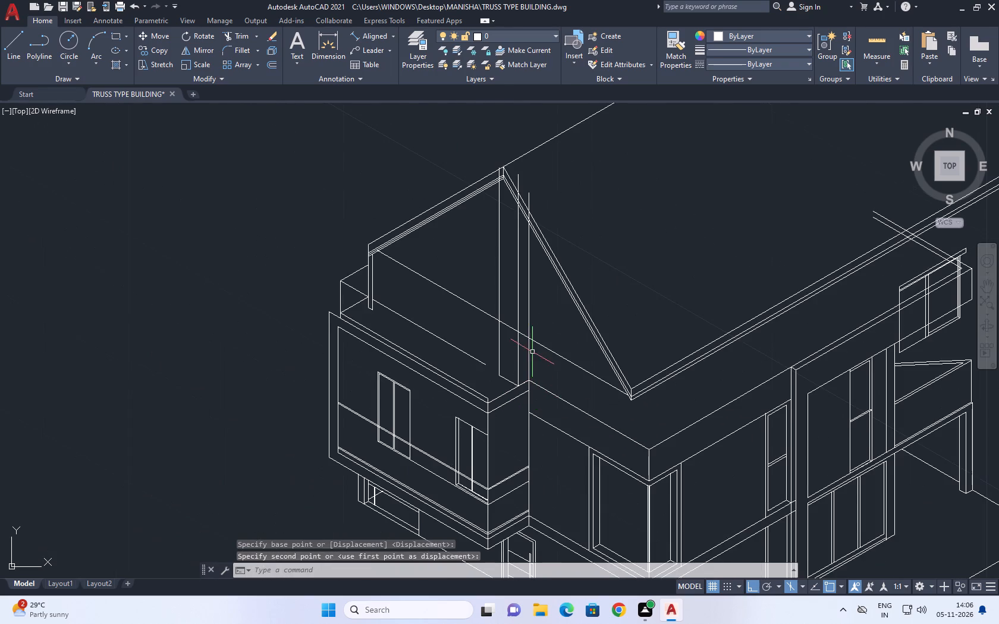
Trim the tops of the three column lines that project past the fascia and outer edge at the gable peak.
{"action": "middle_click_drag", "start_coordinate": [532, 352], "coordinate": [538, 358]}
{"action": "middle_click_drag", "start_coordinate": [509, 239], "coordinate": [517, 281]}
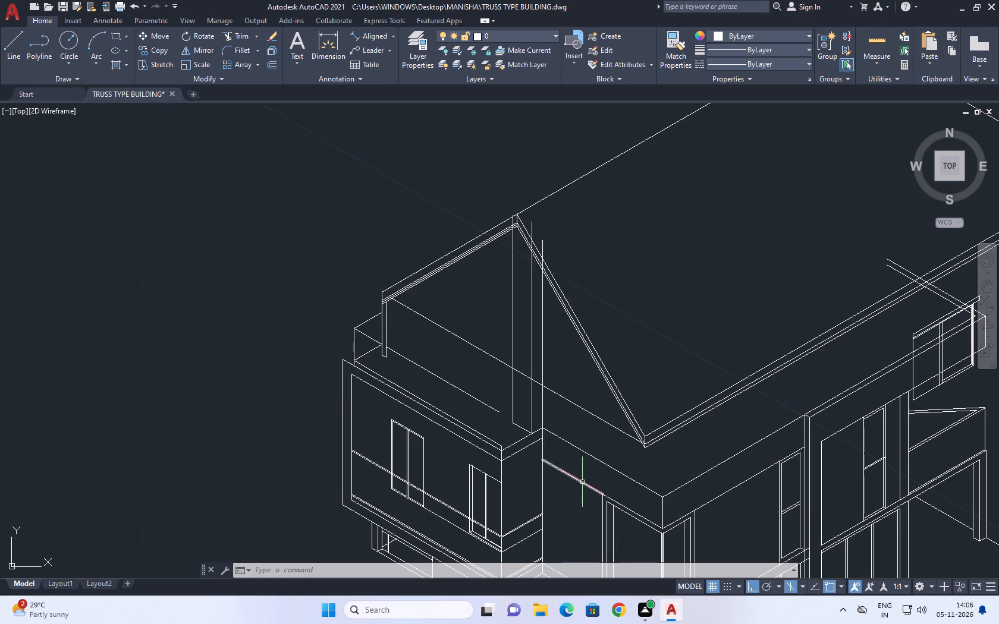
{"action": "middle_click_drag", "start_coordinate": [621, 363], "coordinate": [451, 355]}
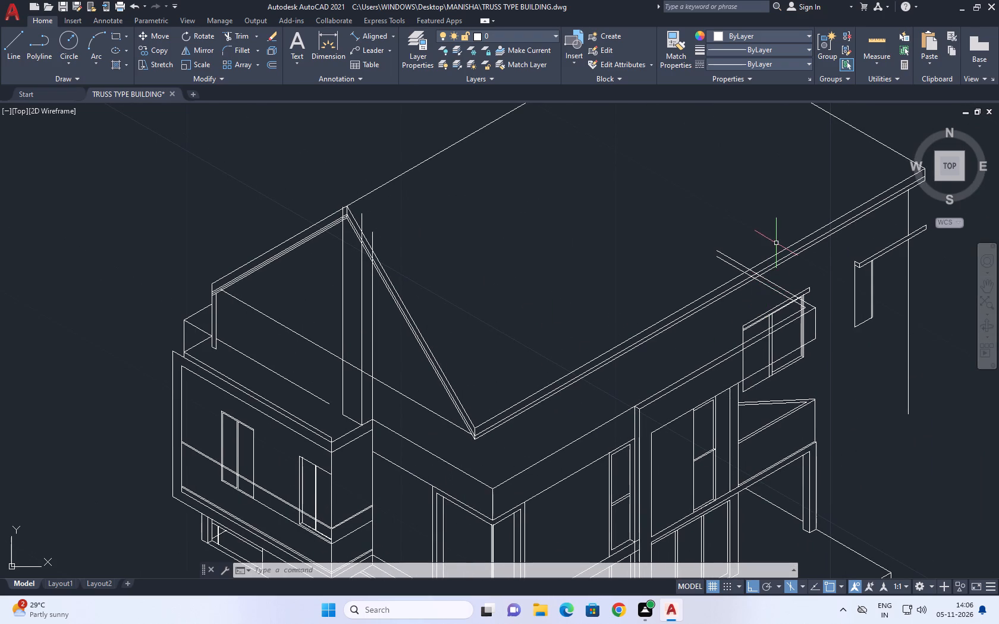
{"action": "middle_click_drag", "start_coordinate": [766, 251], "coordinate": [755, 302]}
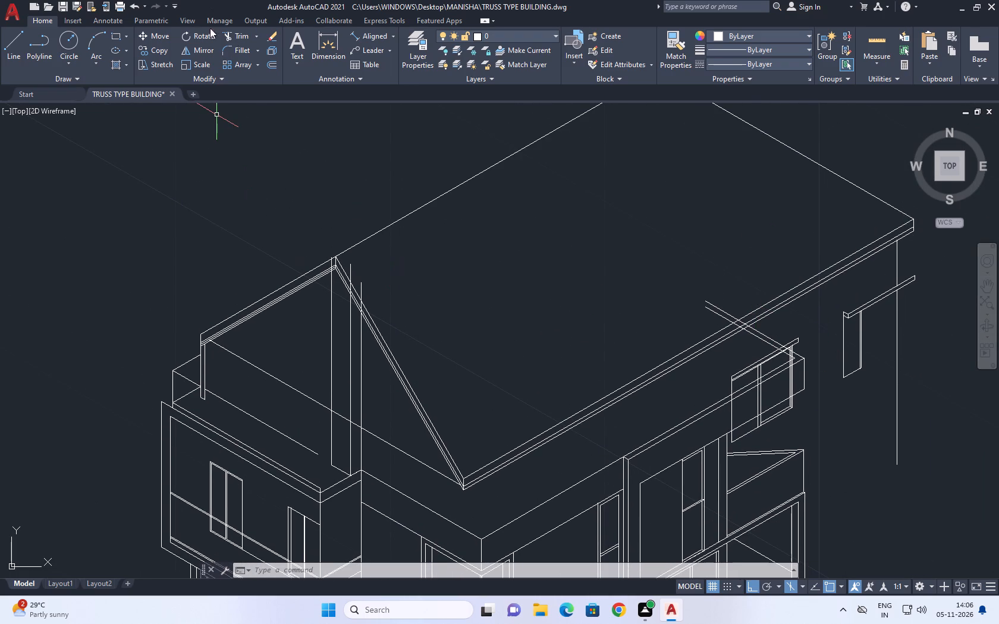
{"action": "left_click", "coordinate": [241, 30]}
{"action": "scroll", "coordinate": [343, 274], "scroll_direction": "up", "scroll_amount": 3}
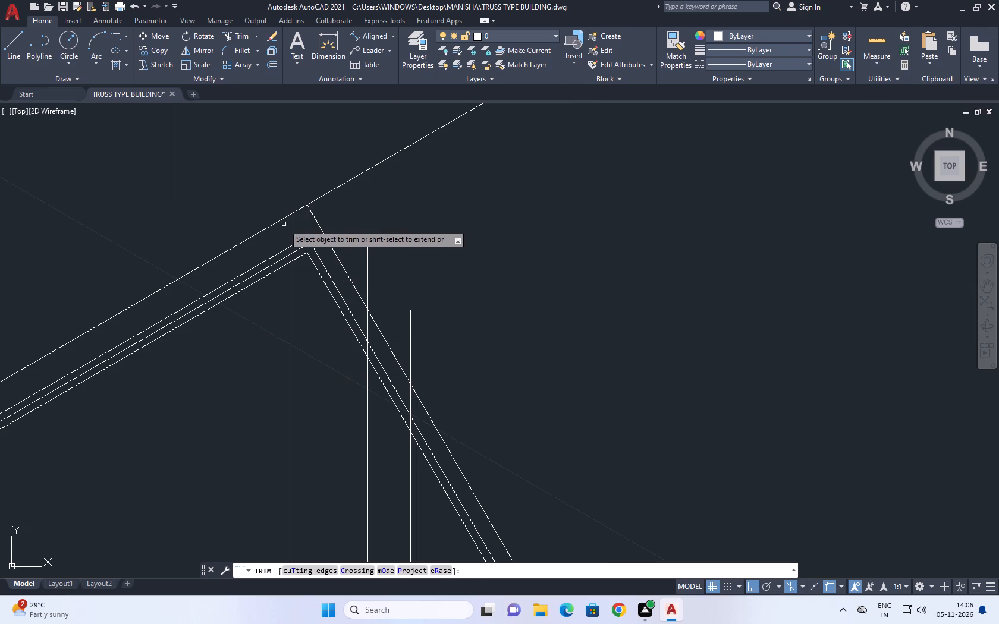
{"action": "left_click", "coordinate": [290, 225]}
{"action": "scroll", "coordinate": [291, 248], "scroll_direction": "up", "scroll_amount": 1}
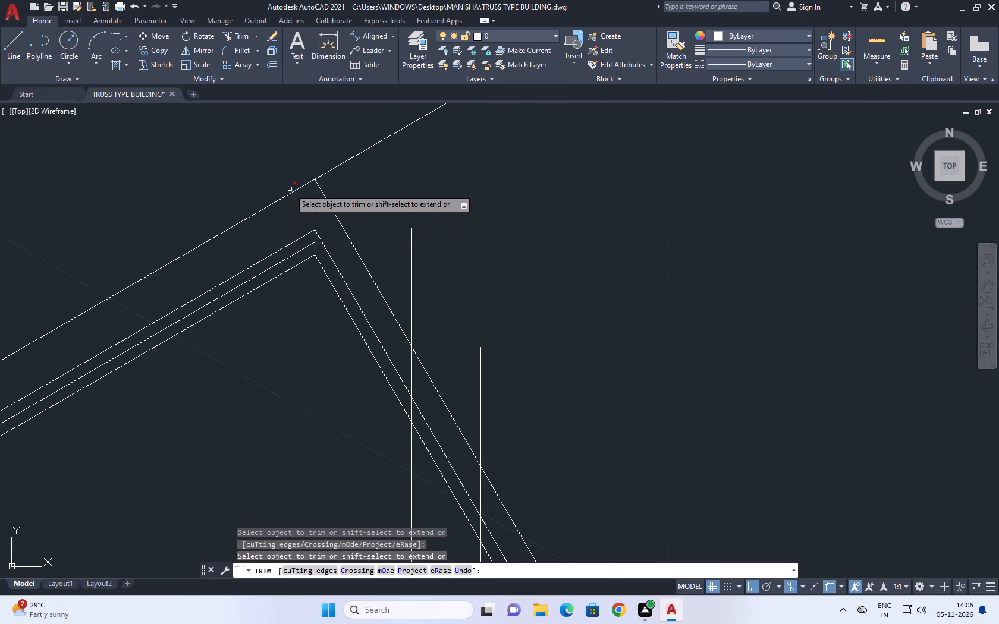
{"action": "left_click", "coordinate": [289, 189]}
{"action": "left_click", "coordinate": [408, 248]}
{"action": "left_click", "coordinate": [508, 427]}
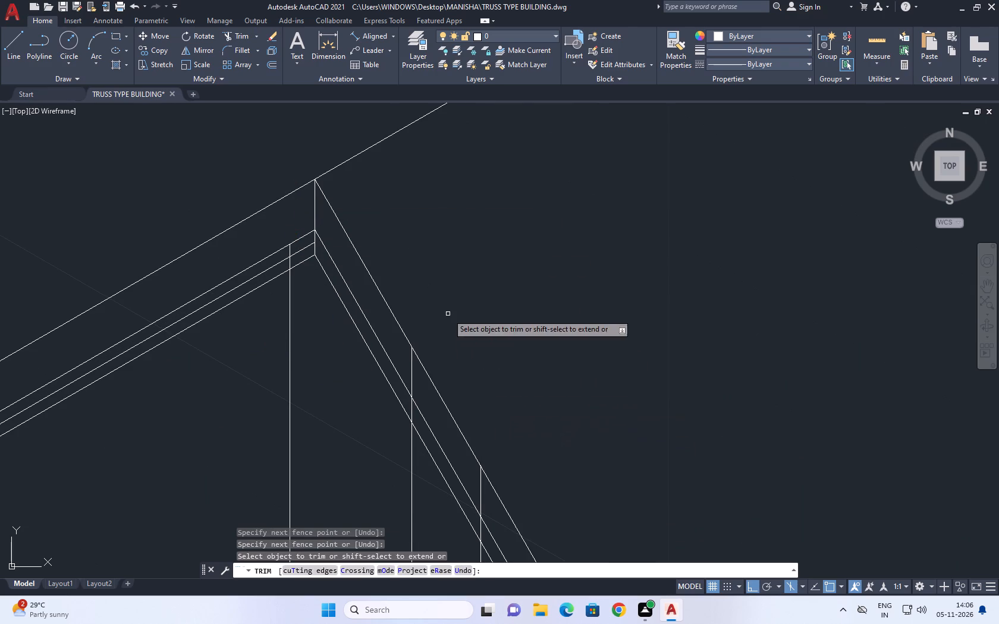
Trim the column line nearest the ridge where it crosses the fascia band, back to the band's lower edge.
{"action": "scroll", "coordinate": [296, 252], "scroll_direction": "up", "scroll_amount": 3}
{"action": "left_click", "coordinate": [286, 238]}
{"action": "left_click", "coordinate": [252, 259]}
{"action": "left_click", "coordinate": [278, 285]}
{"action": "left_click", "coordinate": [236, 312]}
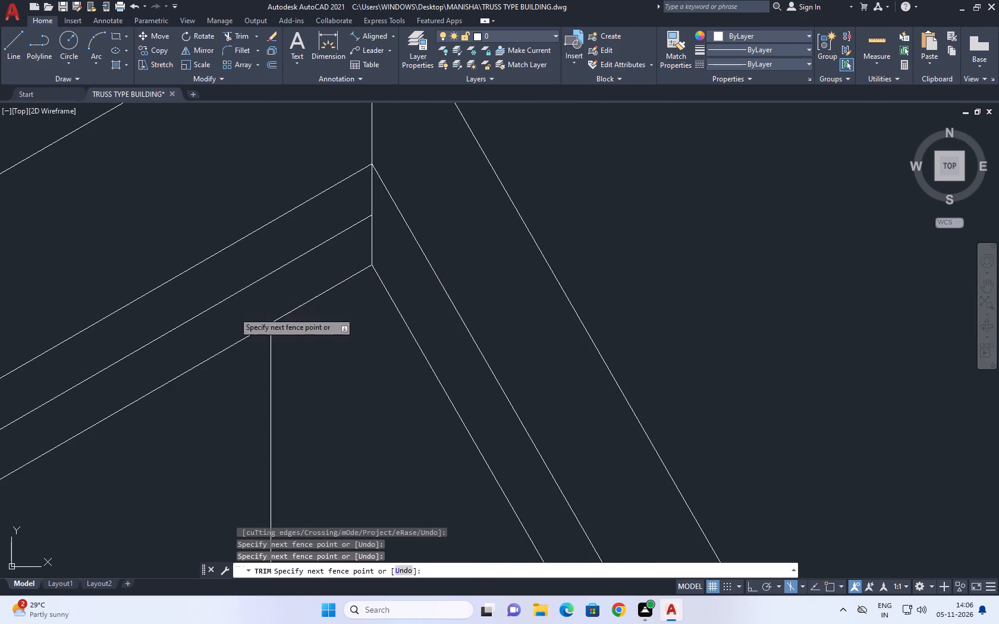
Trim the other two column lines where they cross the steep rake band, back to its innermost line.
{"action": "scroll", "coordinate": [385, 270], "scroll_direction": "down", "scroll_amount": 4}
{"action": "middle_click_drag", "start_coordinate": [444, 395], "coordinate": [459, 333]}
{"action": "middle_click_drag", "start_coordinate": [501, 446], "coordinate": [481, 356]}
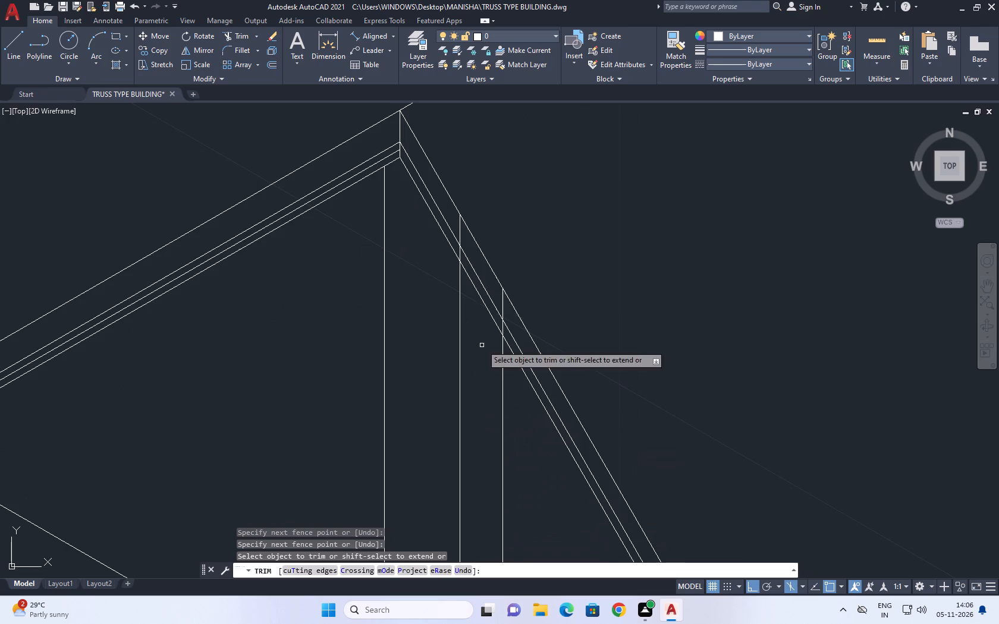
{"action": "scroll", "coordinate": [457, 219], "scroll_direction": "up", "scroll_amount": 2}
{"action": "left_click", "coordinate": [442, 221]}
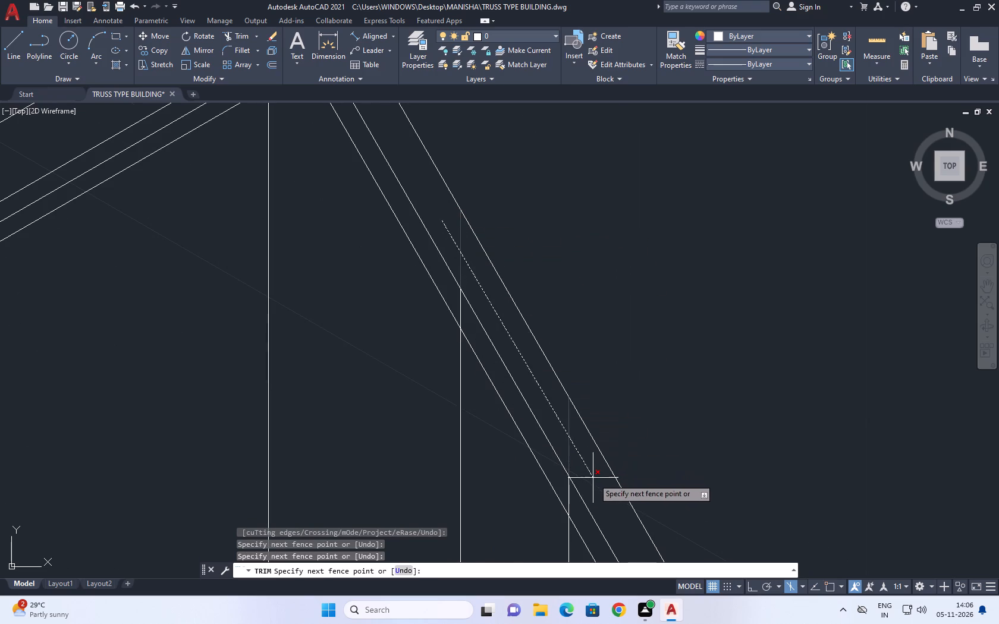
{"action": "left_click", "coordinate": [610, 485]}
{"action": "left_click", "coordinate": [453, 294]}
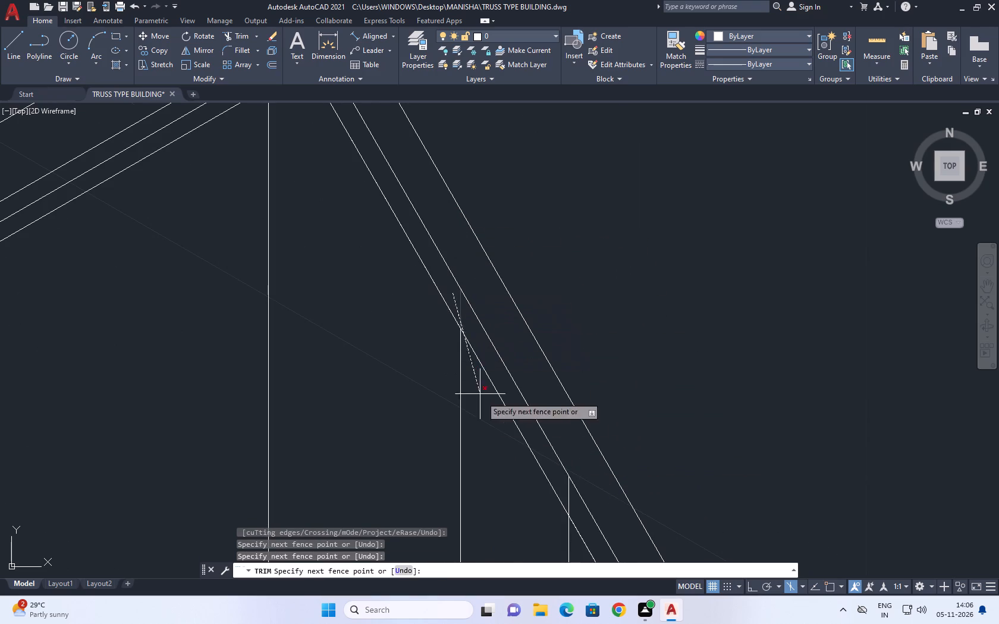
{"action": "left_click", "coordinate": [588, 523]}
{"action": "scroll", "coordinate": [615, 379], "scroll_direction": "up", "scroll_amount": 1}
{"action": "scroll", "coordinate": [615, 379], "scroll_direction": "down", "scroll_amount": 6}
{"action": "middle_click_drag", "start_coordinate": [633, 366], "coordinate": [601, 288]}
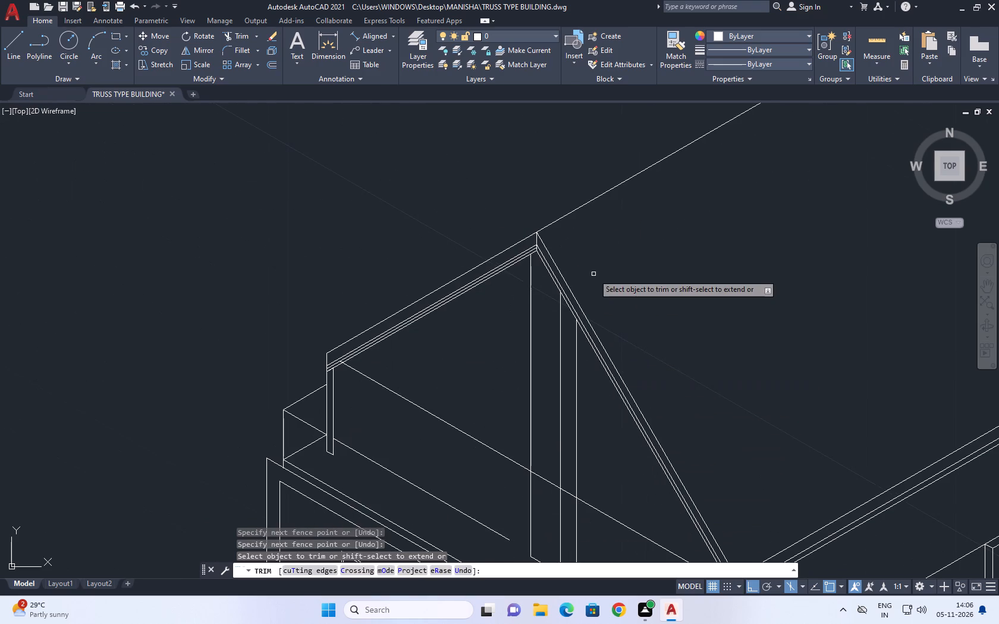
{"action": "right_click", "coordinate": [605, 274]}
{"action": "left_click", "coordinate": [658, 300]}
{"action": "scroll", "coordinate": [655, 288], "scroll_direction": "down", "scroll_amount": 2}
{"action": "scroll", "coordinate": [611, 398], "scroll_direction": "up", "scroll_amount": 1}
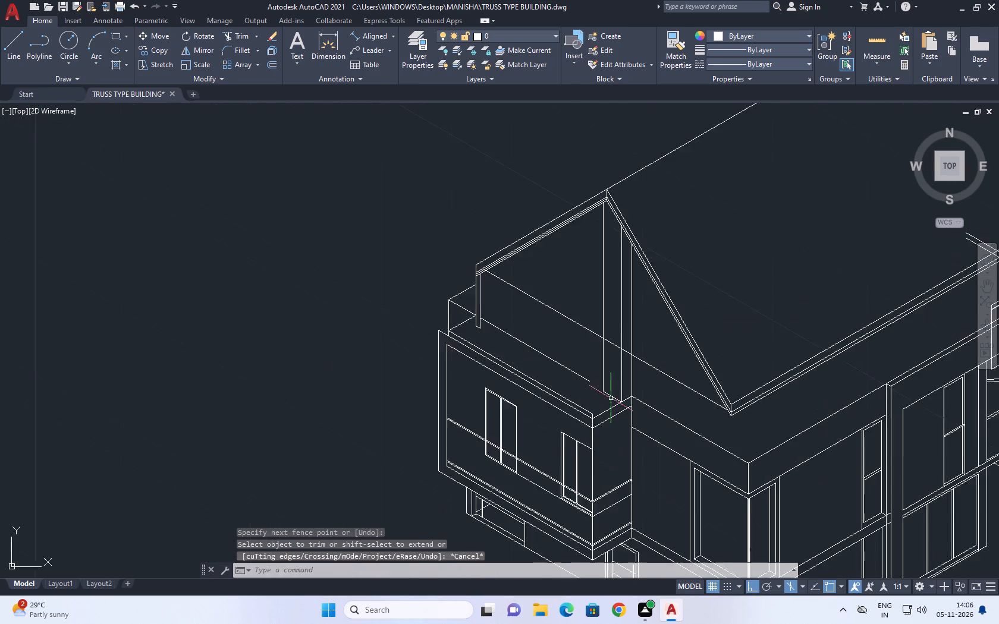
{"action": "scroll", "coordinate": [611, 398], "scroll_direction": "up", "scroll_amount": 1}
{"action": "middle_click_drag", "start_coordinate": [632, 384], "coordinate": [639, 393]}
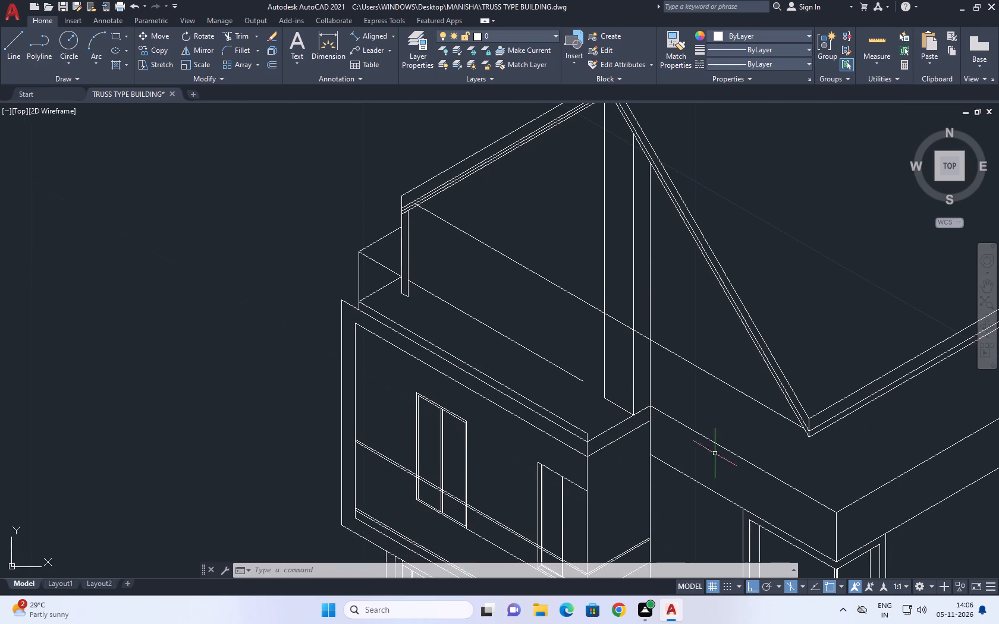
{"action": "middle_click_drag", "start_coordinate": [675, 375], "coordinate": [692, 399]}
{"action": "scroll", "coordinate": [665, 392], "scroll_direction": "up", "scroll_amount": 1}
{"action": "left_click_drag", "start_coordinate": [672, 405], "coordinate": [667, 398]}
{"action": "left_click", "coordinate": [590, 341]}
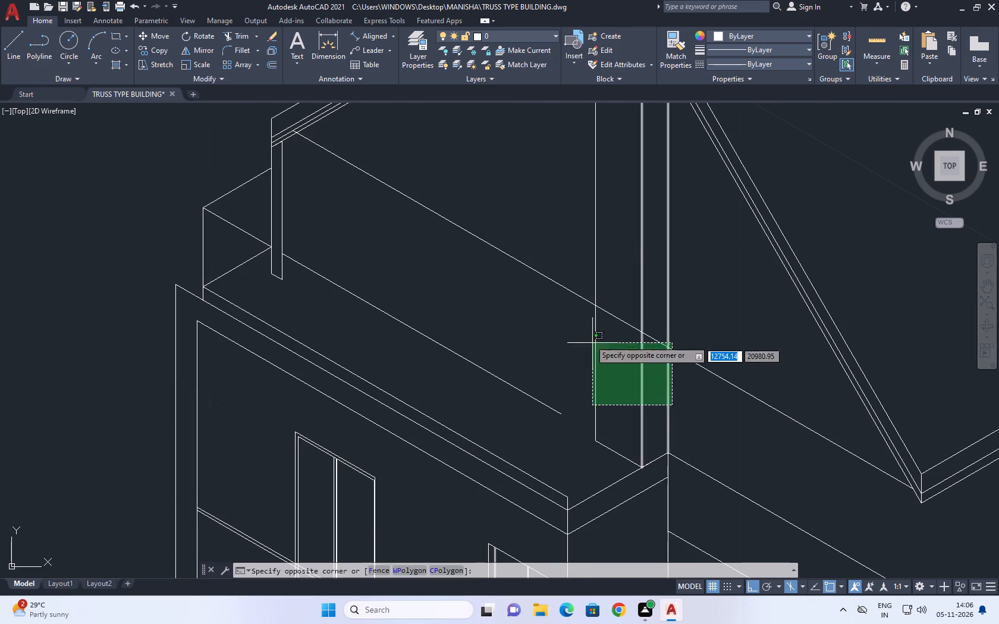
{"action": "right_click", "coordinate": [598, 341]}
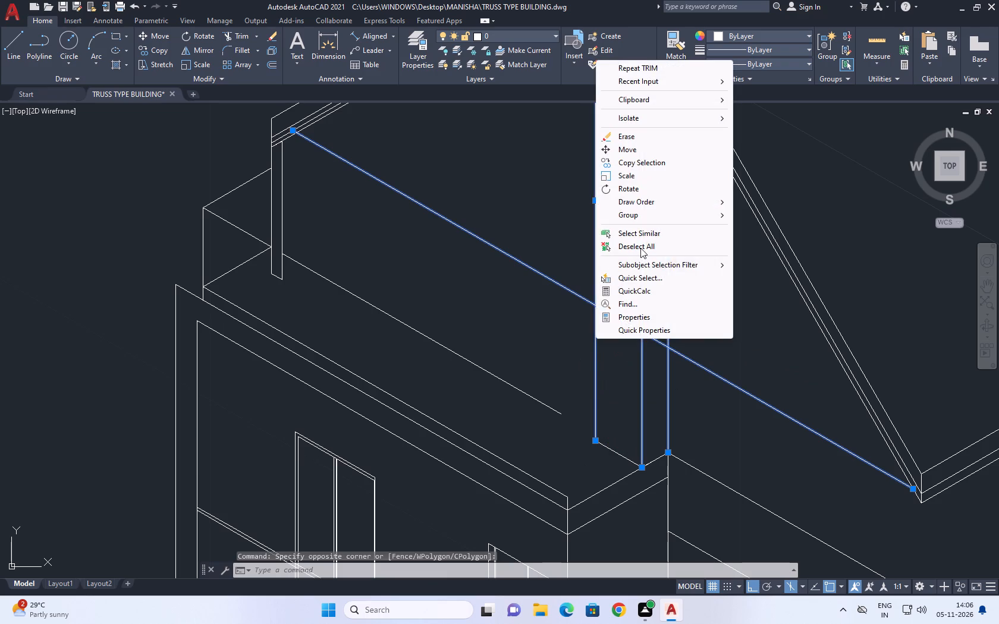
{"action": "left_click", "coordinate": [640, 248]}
Move the gable column's vertical and foot lines a short distance straight up from the parapet's inner corner.
{"action": "left_click", "coordinate": [683, 397]}
{"action": "left_click", "coordinate": [590, 365]}
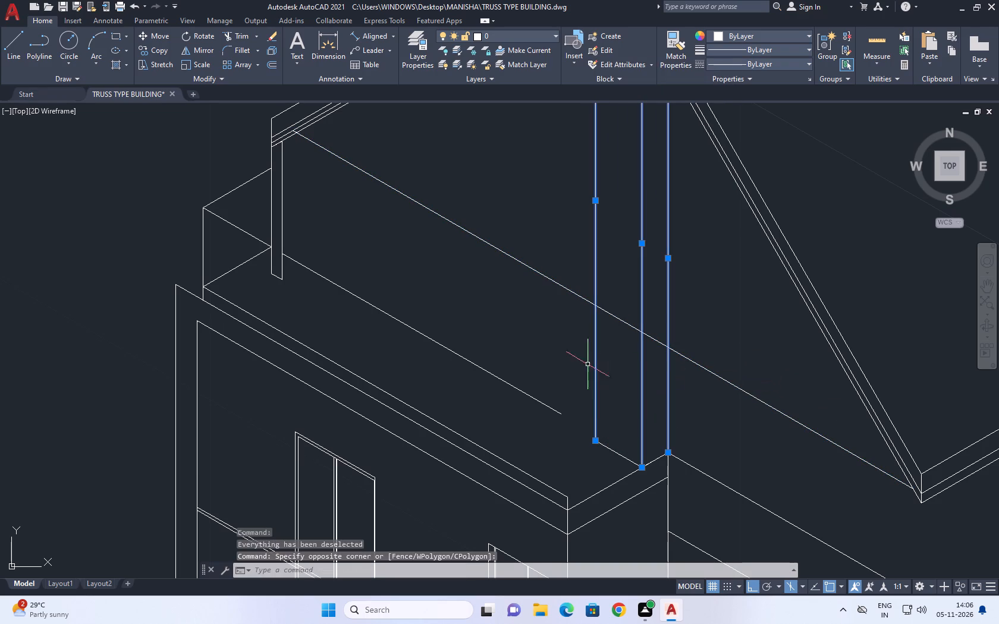
{"action": "left_click", "coordinate": [613, 439]}
{"action": "left_click", "coordinate": [602, 456]}
{"action": "left_click", "coordinate": [657, 458]}
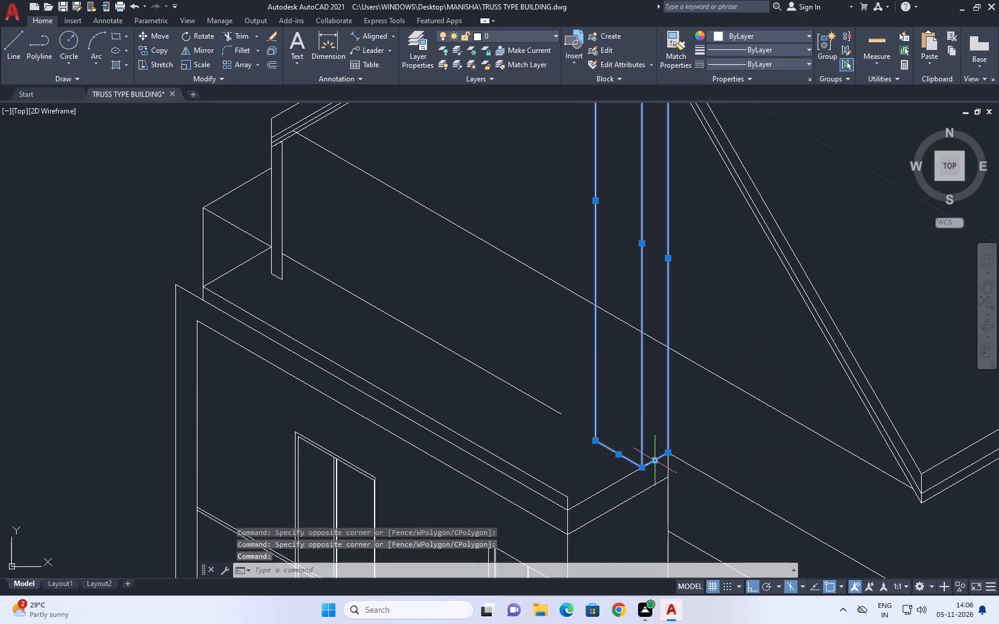
{"action": "middle_click_drag", "start_coordinate": [628, 323], "coordinate": [672, 453]}
{"action": "scroll", "coordinate": [672, 453], "scroll_direction": "down", "scroll_amount": 1}
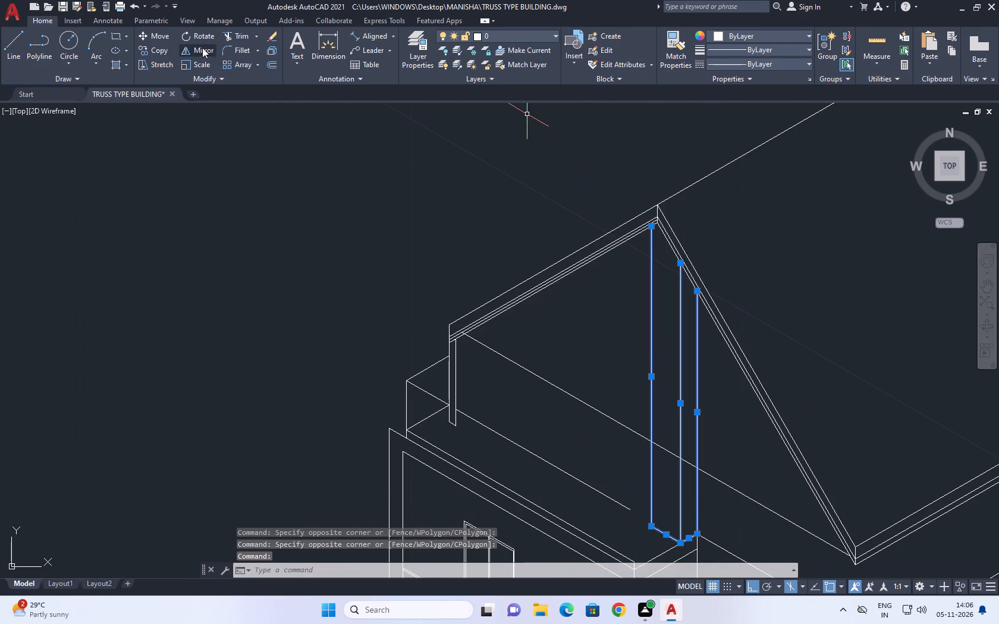
{"action": "left_click", "coordinate": [162, 33]}
{"action": "middle_click_drag", "start_coordinate": [681, 480], "coordinate": [654, 362]}
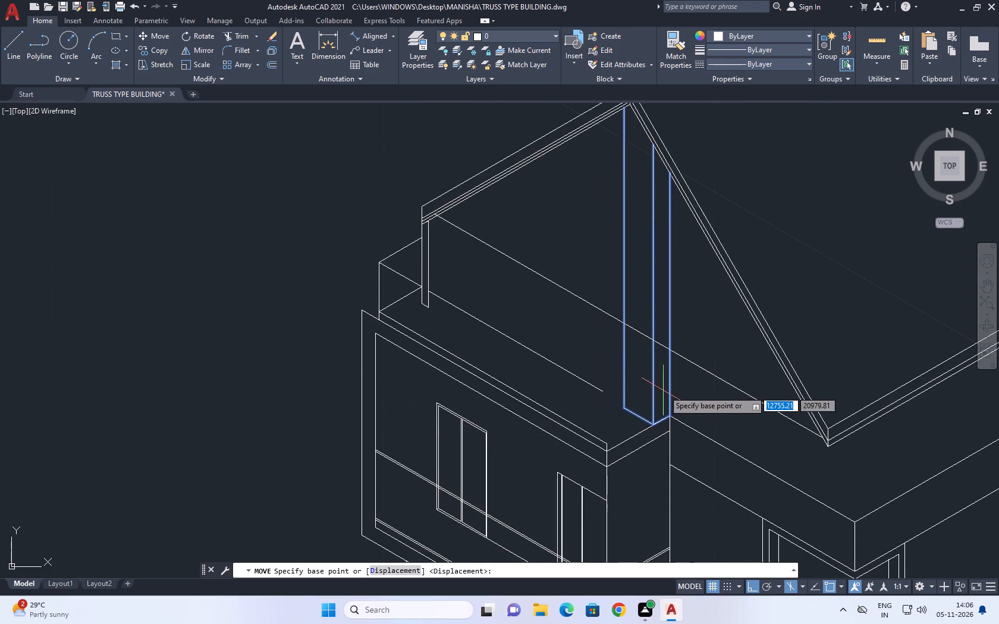
{"action": "scroll", "coordinate": [674, 390], "scroll_direction": "up", "scroll_amount": 2}
{"action": "left_click", "coordinate": [715, 392]}
{"action": "left_click", "coordinate": [732, 370]}
{"action": "scroll", "coordinate": [703, 368], "scroll_direction": "down", "scroll_amount": 2}
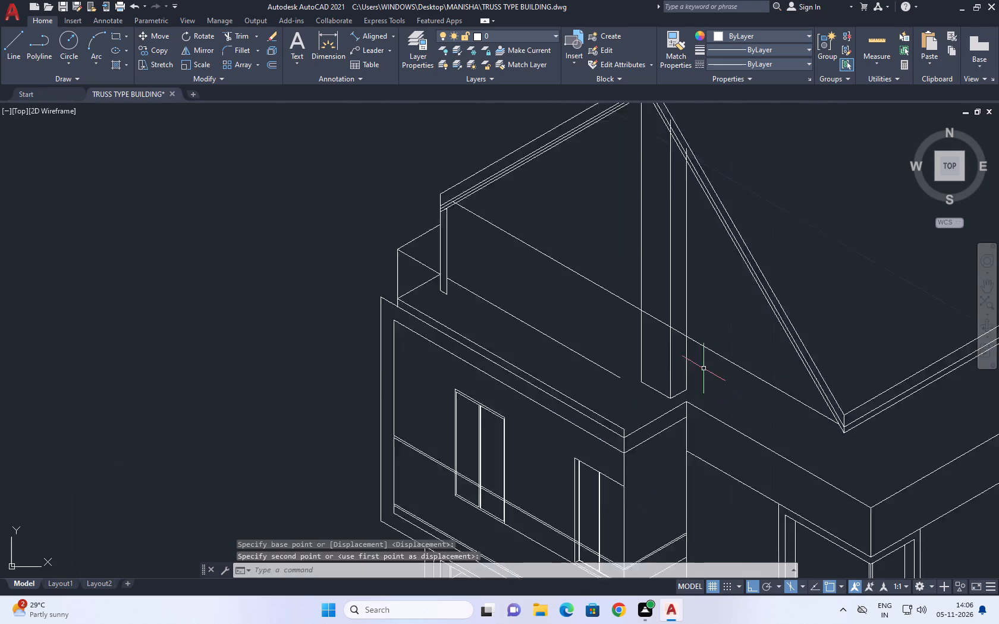
Trim the two column lines under the steep rake again so they end at its innermost line.
{"action": "scroll", "coordinate": [703, 368], "scroll_direction": "down", "scroll_amount": 1}
{"action": "middle_click_drag", "start_coordinate": [699, 354], "coordinate": [703, 371]}
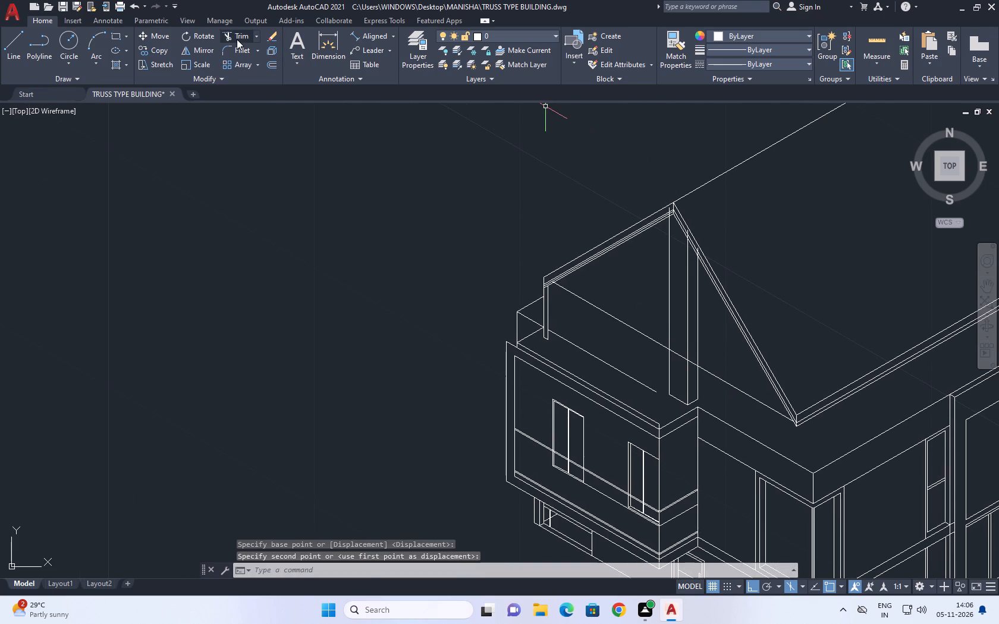
{"action": "left_click", "coordinate": [237, 36]}
{"action": "scroll", "coordinate": [673, 235], "scroll_direction": "up", "scroll_amount": 3}
{"action": "middle_click_drag", "start_coordinate": [664, 193], "coordinate": [576, 207]}
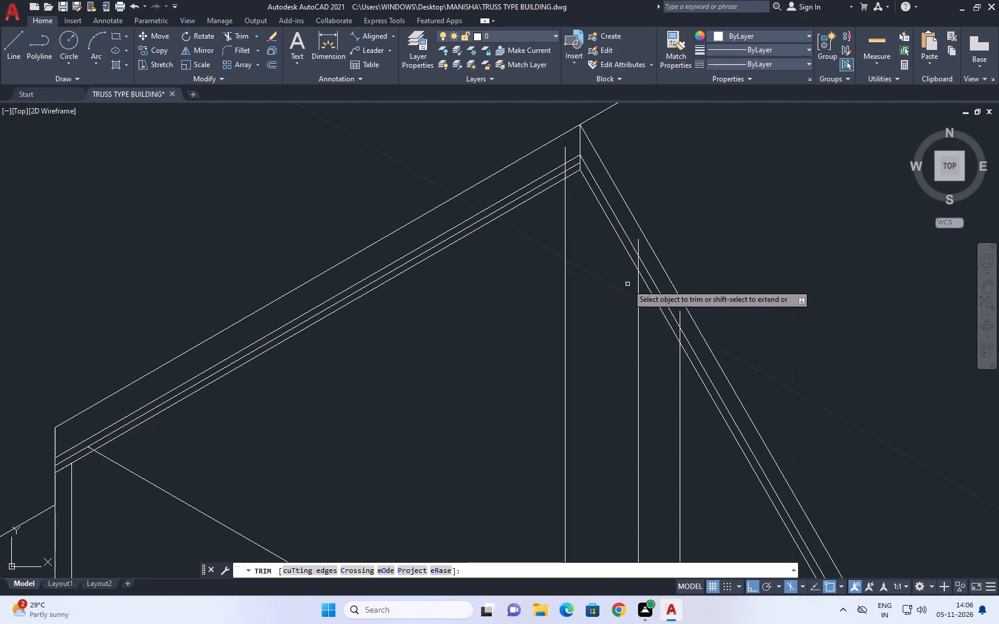
{"action": "scroll", "coordinate": [654, 247], "scroll_direction": "up", "scroll_amount": 3}
{"action": "left_click", "coordinate": [578, 285]}
{"action": "scroll", "coordinate": [583, 290], "scroll_direction": "down", "scroll_amount": 2}
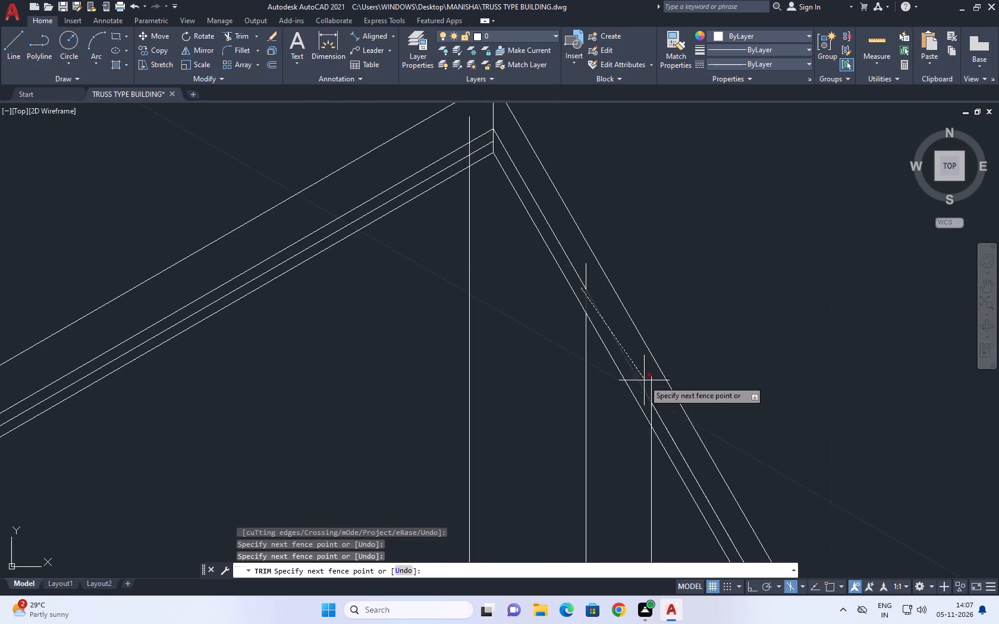
{"action": "left_click", "coordinate": [664, 436]}
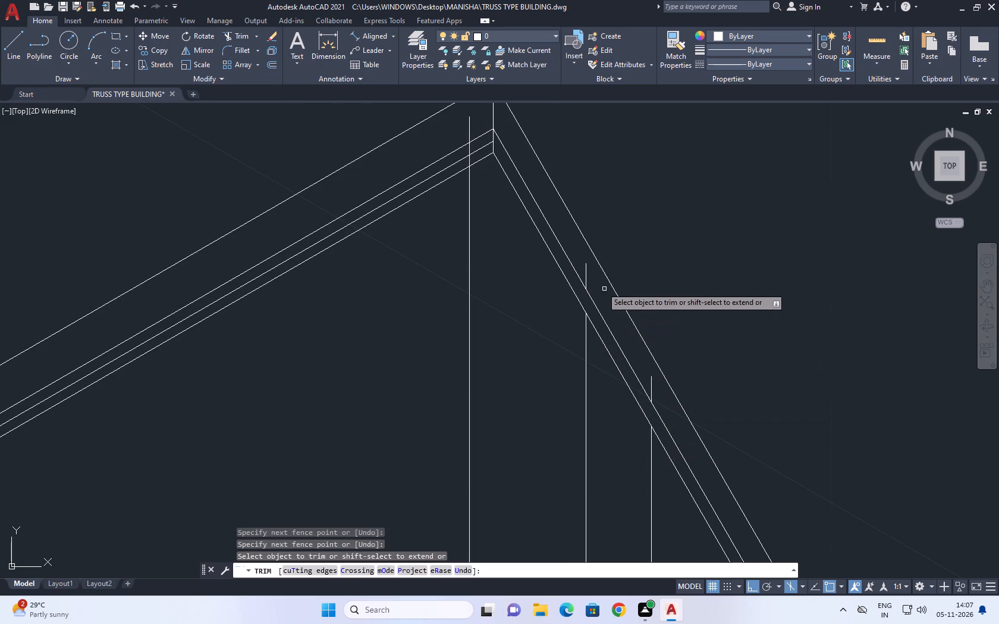
{"action": "left_click", "coordinate": [586, 275]}
{"action": "left_click", "coordinate": [651, 383]}
{"action": "middle_click_drag", "start_coordinate": [607, 239], "coordinate": [636, 425]}
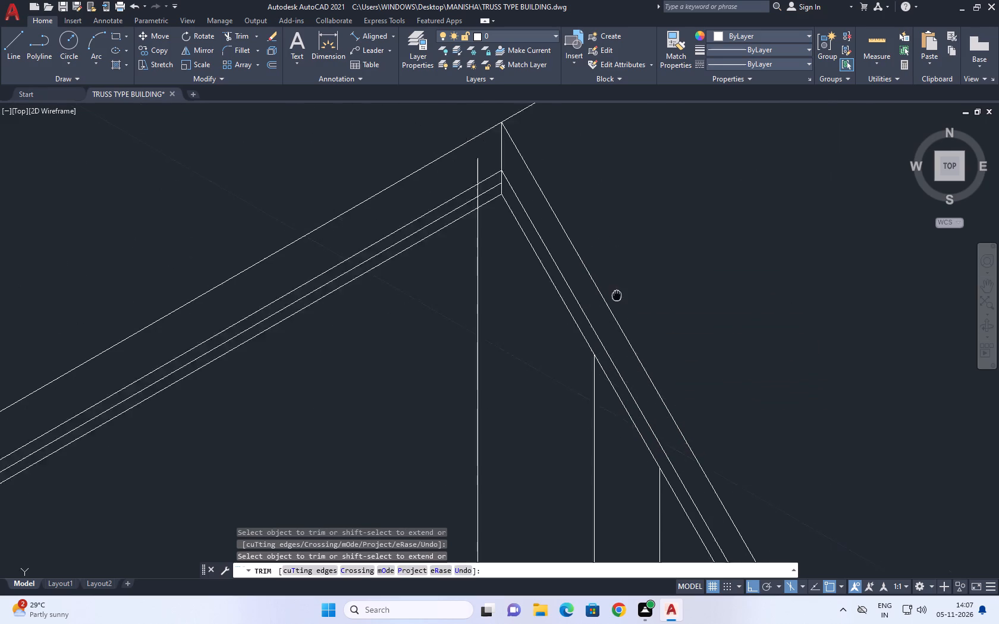
{"action": "middle_click_drag", "start_coordinate": [636, 425], "coordinate": [642, 469]}
Trim the column line nearest the ridge again so it ends at the fascia band's lower edge.
{"action": "left_click", "coordinate": [505, 357]}
{"action": "scroll", "coordinate": [502, 380], "scroll_direction": "up", "scroll_amount": 2}
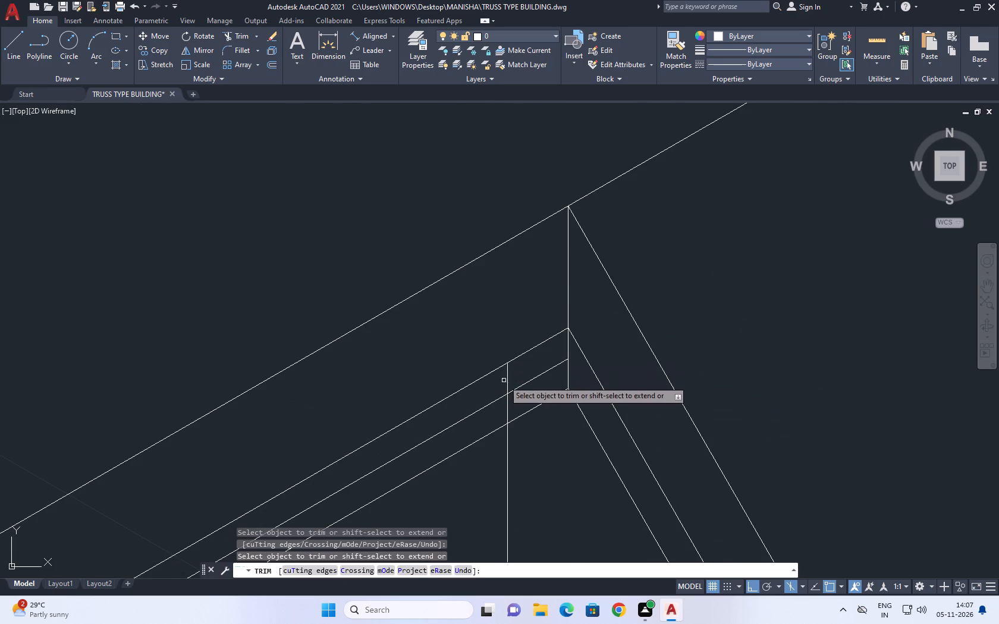
{"action": "left_click", "coordinate": [507, 380]}
{"action": "left_click", "coordinate": [512, 406]}
{"action": "left_click", "coordinate": [501, 420]}
{"action": "scroll", "coordinate": [662, 336], "scroll_direction": "down", "scroll_amount": 3}
{"action": "right_click", "coordinate": [689, 312]}
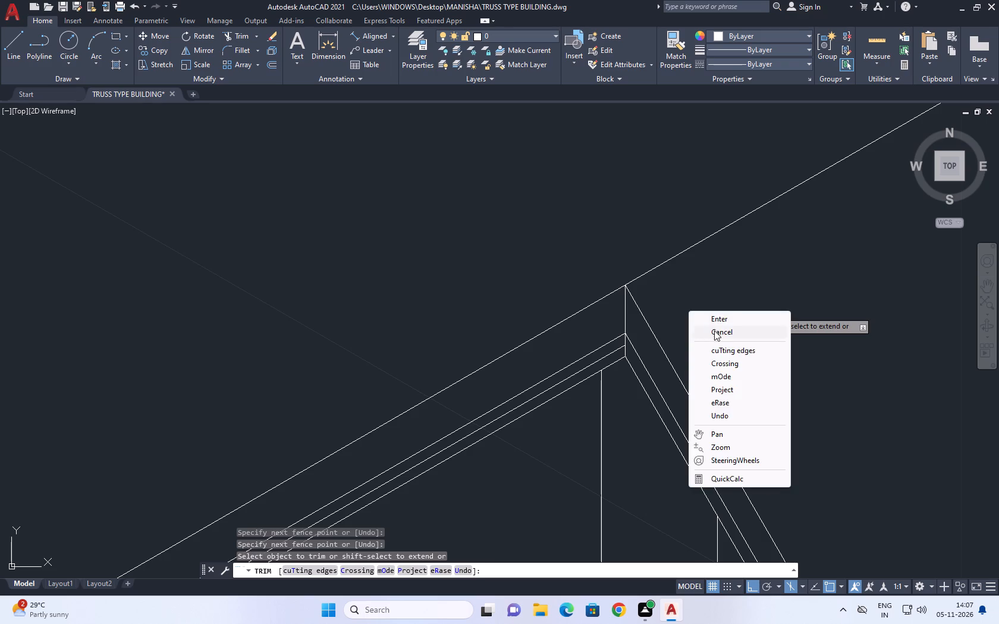
{"action": "left_click", "coordinate": [716, 333]}
{"action": "scroll", "coordinate": [725, 245], "scroll_direction": "down", "scroll_amount": 4}
{"action": "middle_click_drag", "start_coordinate": [723, 388], "coordinate": [700, 367]}
{"action": "middle_click_drag", "start_coordinate": [670, 380], "coordinate": [622, 390]}
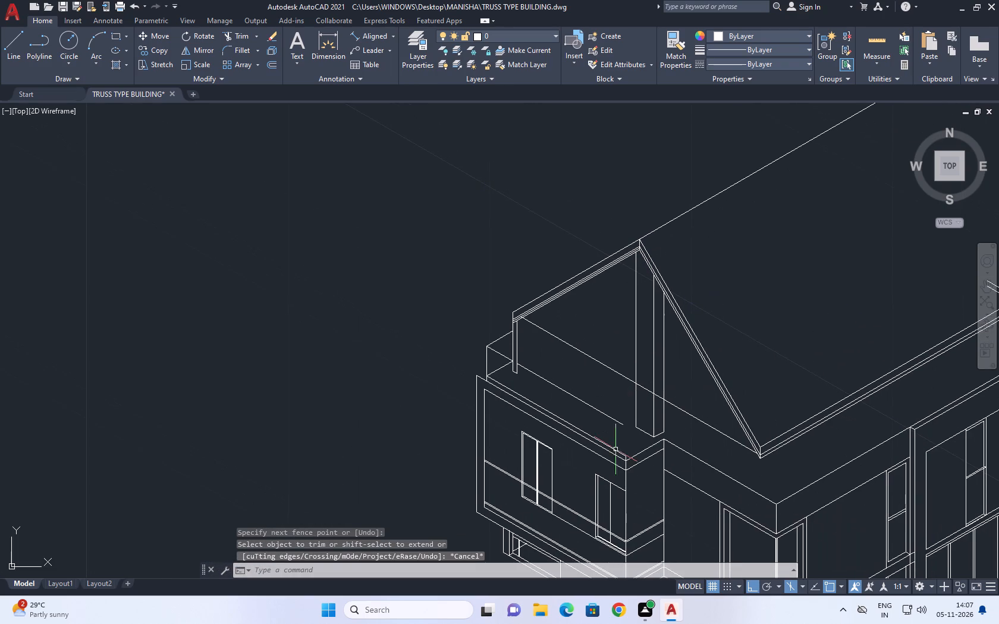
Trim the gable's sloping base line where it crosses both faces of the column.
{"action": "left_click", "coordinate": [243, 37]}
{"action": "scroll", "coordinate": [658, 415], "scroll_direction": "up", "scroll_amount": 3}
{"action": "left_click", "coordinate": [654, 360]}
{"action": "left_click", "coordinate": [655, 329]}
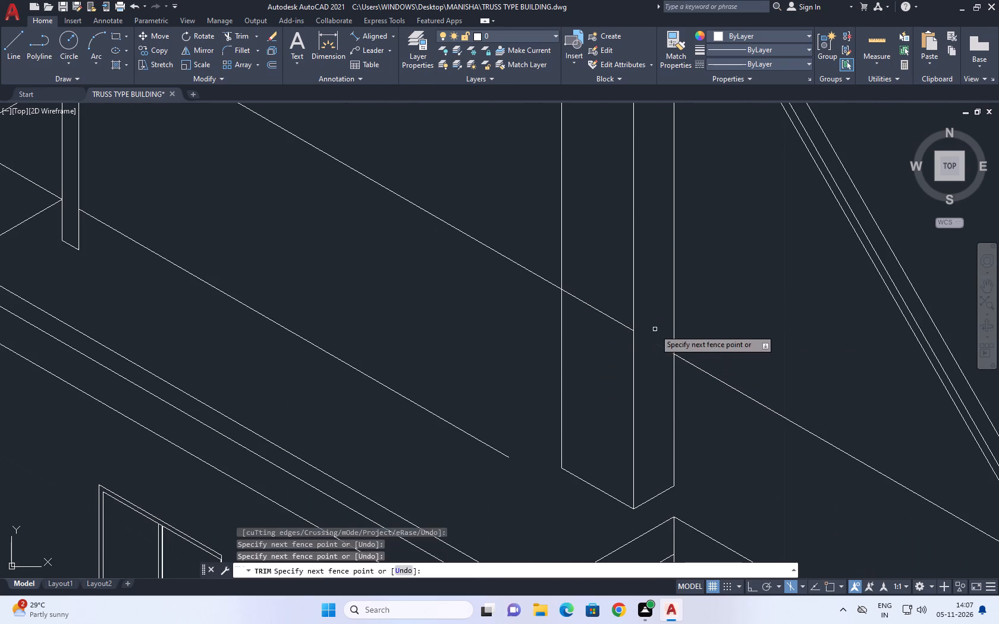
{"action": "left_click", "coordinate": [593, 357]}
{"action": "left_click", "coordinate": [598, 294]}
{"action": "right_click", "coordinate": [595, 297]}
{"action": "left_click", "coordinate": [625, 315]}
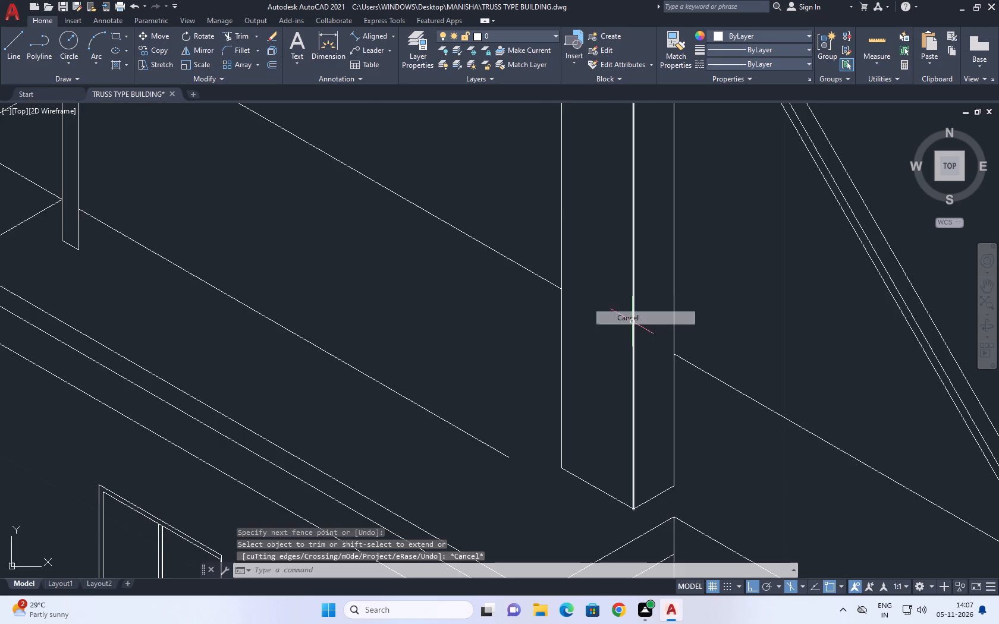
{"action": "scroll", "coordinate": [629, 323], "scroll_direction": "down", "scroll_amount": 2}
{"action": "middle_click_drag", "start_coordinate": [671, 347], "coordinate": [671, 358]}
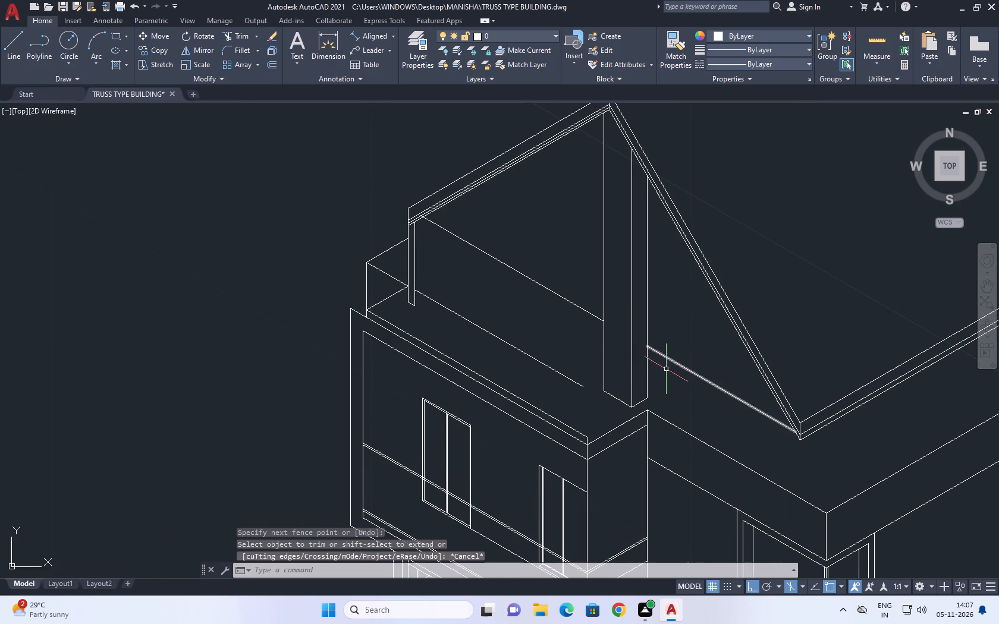
Erase the two remaining pieces of the gable's base line on either side of the column.
{"action": "left_click", "coordinate": [695, 403]}
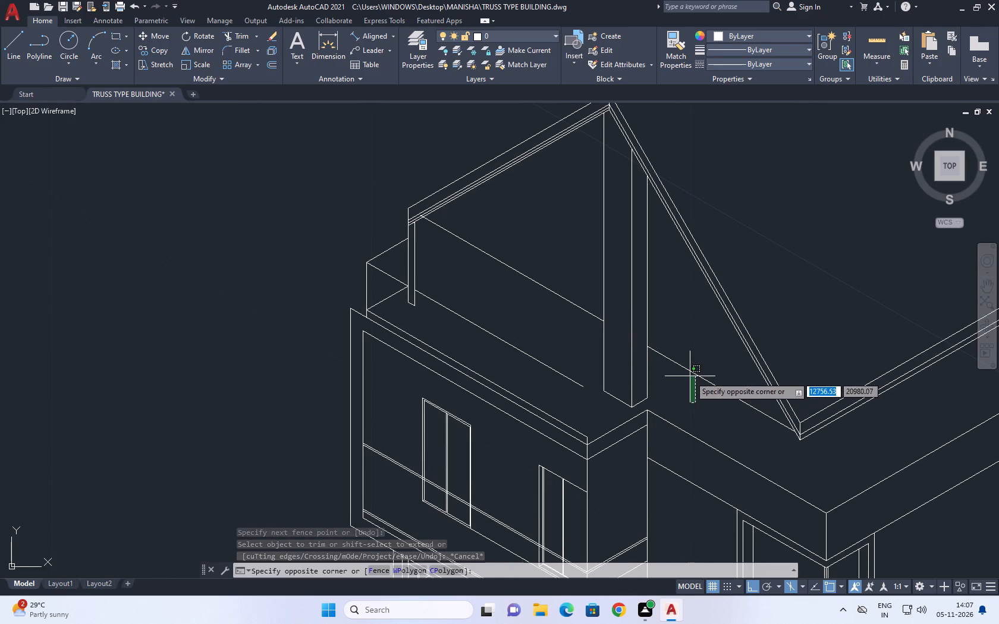
{"action": "left_click", "coordinate": [689, 374]}
{"action": "left_click", "coordinate": [549, 286]}
{"action": "left_click", "coordinate": [524, 280]}
{"action": "right_click", "coordinate": [541, 242]}
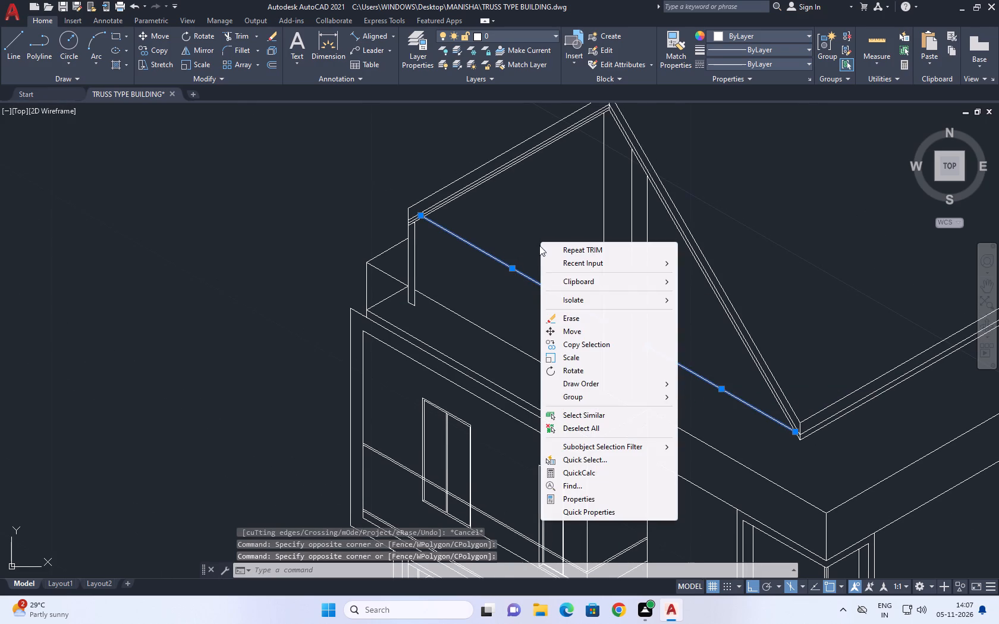
{"action": "left_click", "coordinate": [593, 316]}
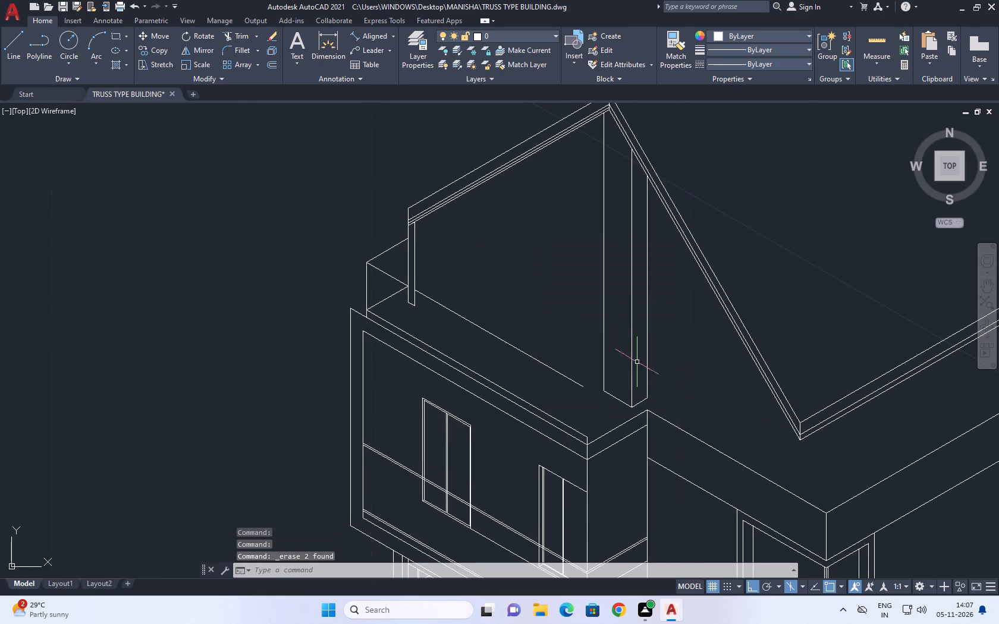
Copy the narrow post under the fascia's outer end about 1.3 units along the fascia's lower edge, at 30° in the top isoplane.
{"action": "middle_click_drag", "start_coordinate": [505, 255], "coordinate": [556, 315]}
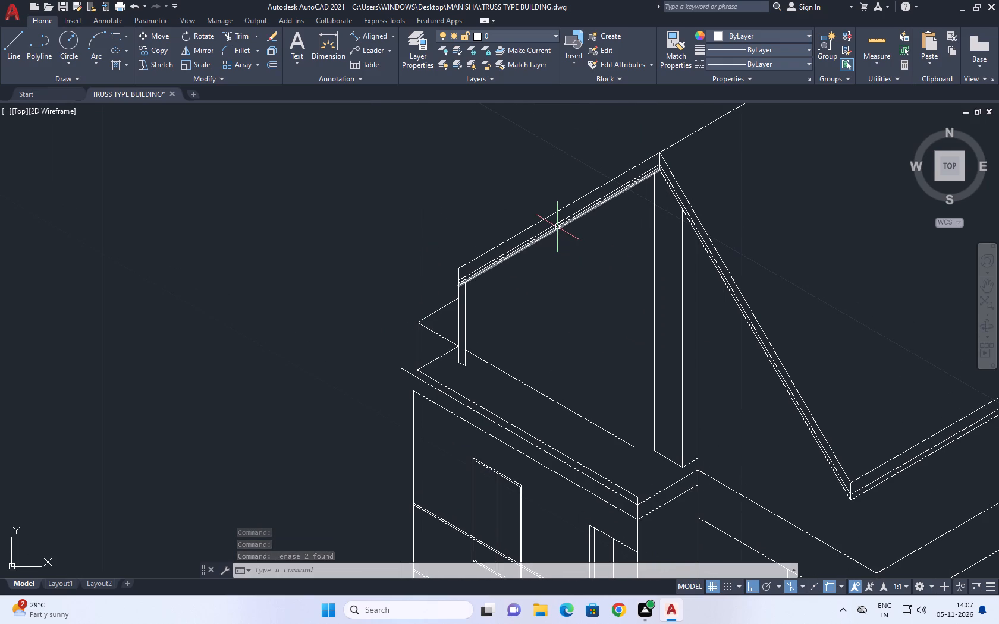
{"action": "scroll", "coordinate": [459, 311], "scroll_direction": "up", "scroll_amount": 2}
{"action": "left_click", "coordinate": [482, 326]}
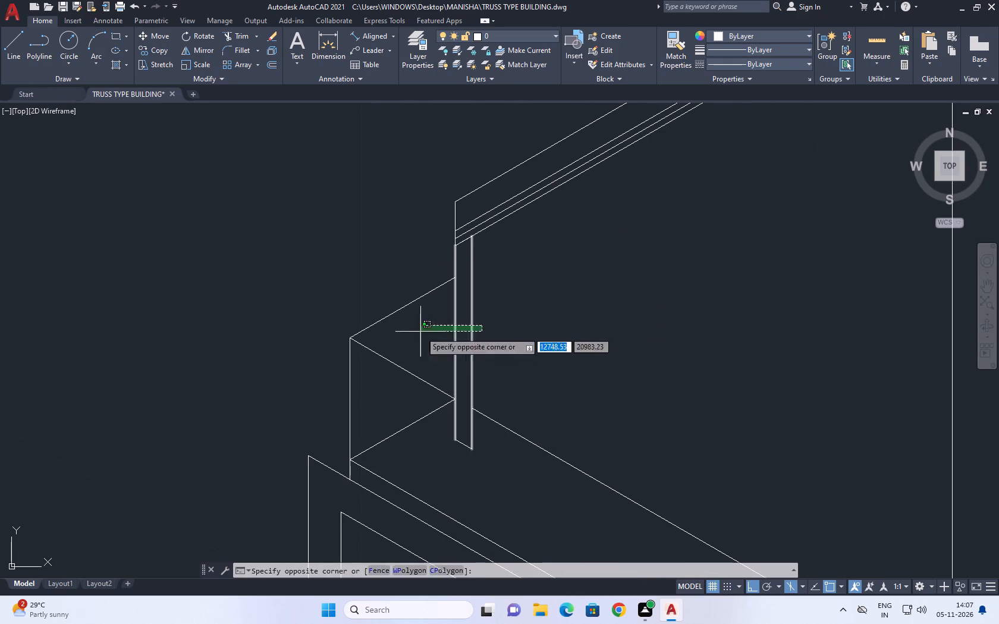
{"action": "left_click", "coordinate": [420, 332]}
{"action": "left_click_drag", "start_coordinate": [445, 426], "coordinate": [450, 431]}
{"action": "left_click", "coordinate": [498, 482]}
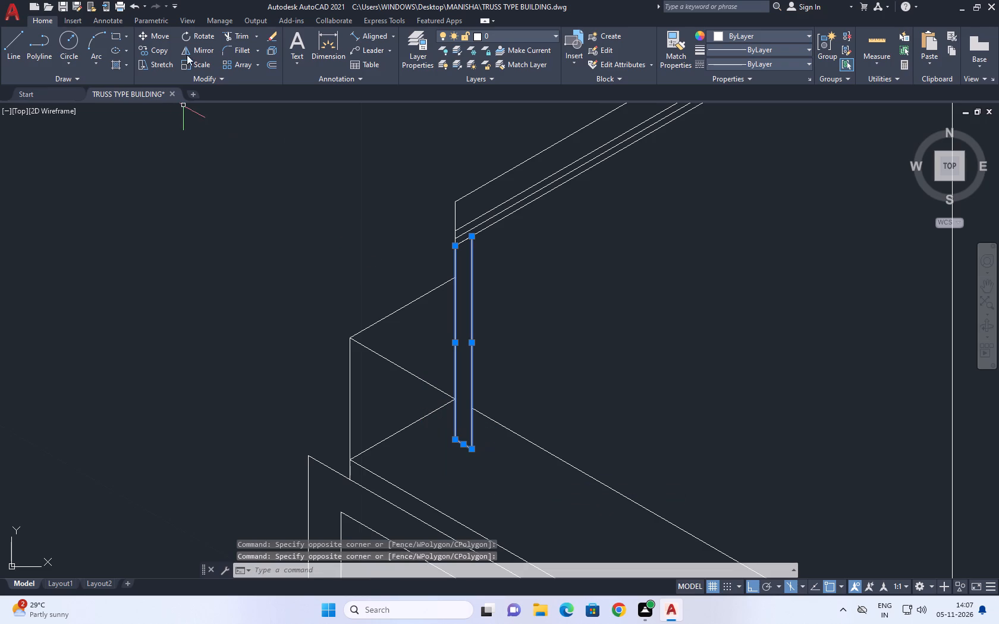
{"action": "left_click", "coordinate": [156, 51]}
{"action": "left_click", "coordinate": [470, 239]}
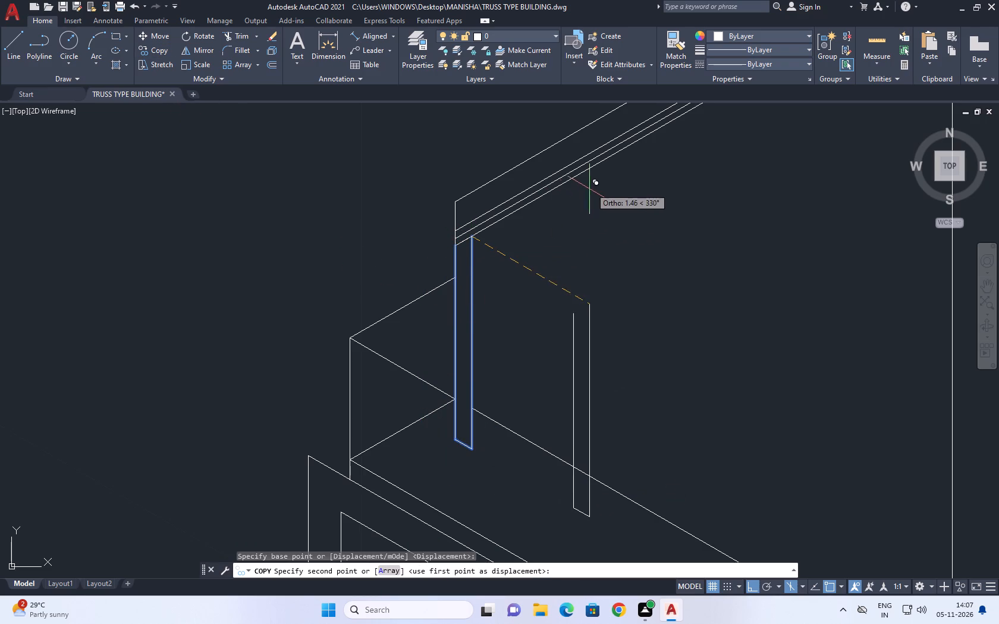
{"action": "left_click", "coordinate": [592, 177]}
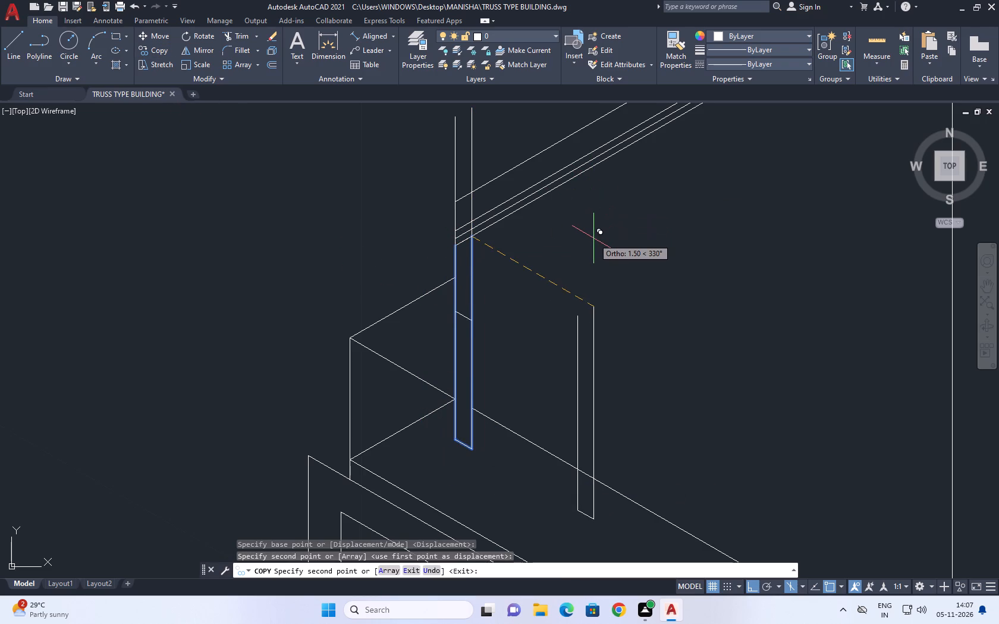
{"action": "key", "text": "ctrl+z"}
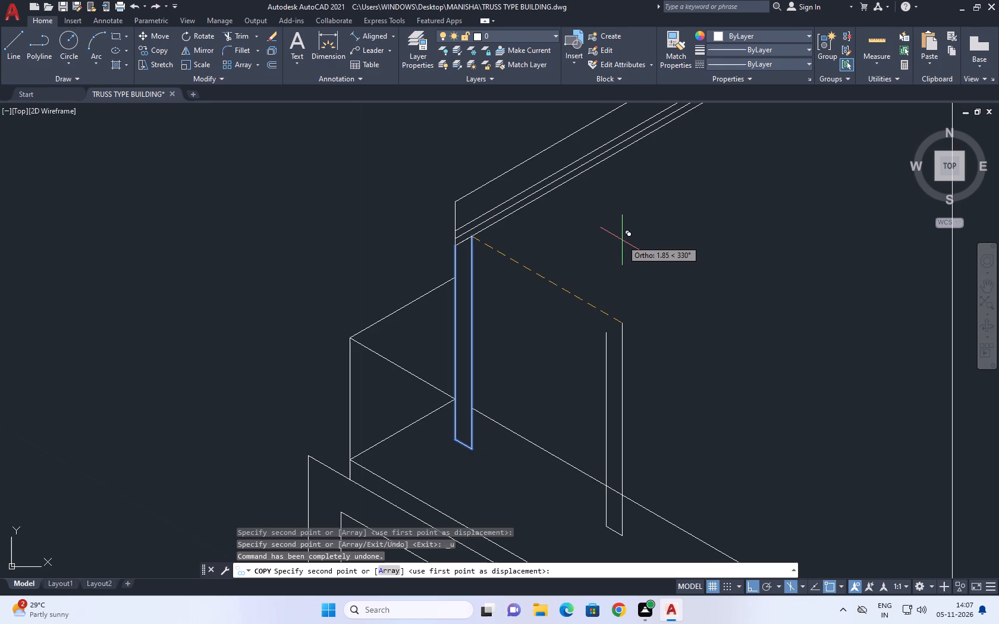
{"action": "key", "text": "F5"}
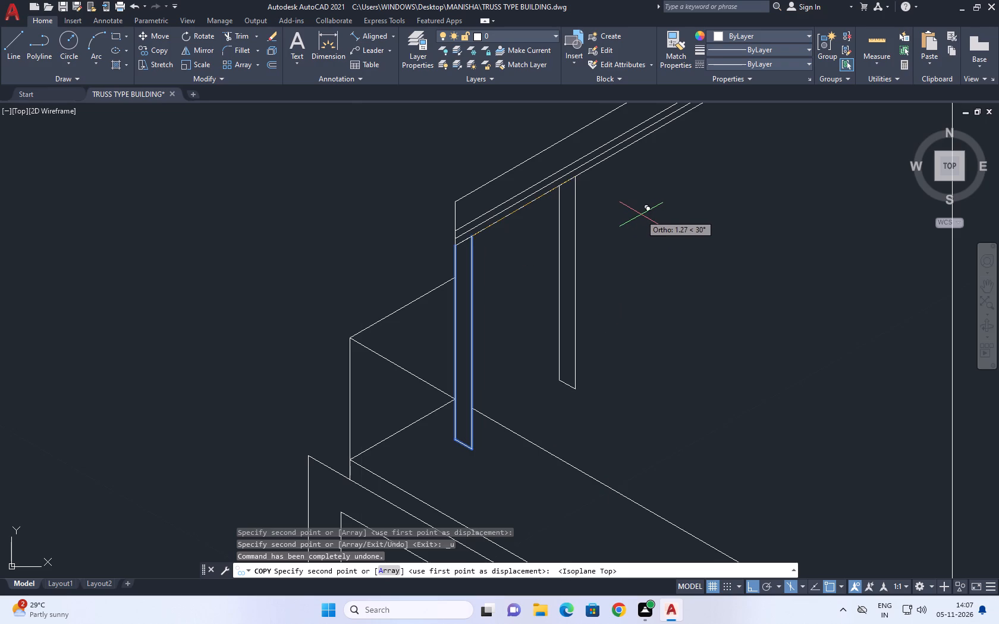
{"action": "left_click", "coordinate": [652, 222]}
{"action": "key", "text": "Escape"}
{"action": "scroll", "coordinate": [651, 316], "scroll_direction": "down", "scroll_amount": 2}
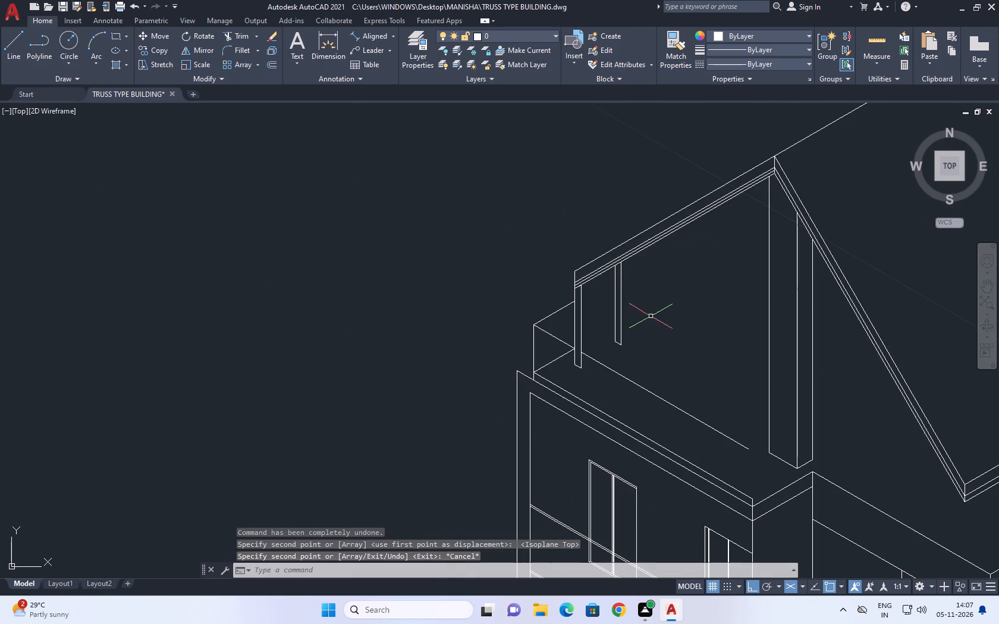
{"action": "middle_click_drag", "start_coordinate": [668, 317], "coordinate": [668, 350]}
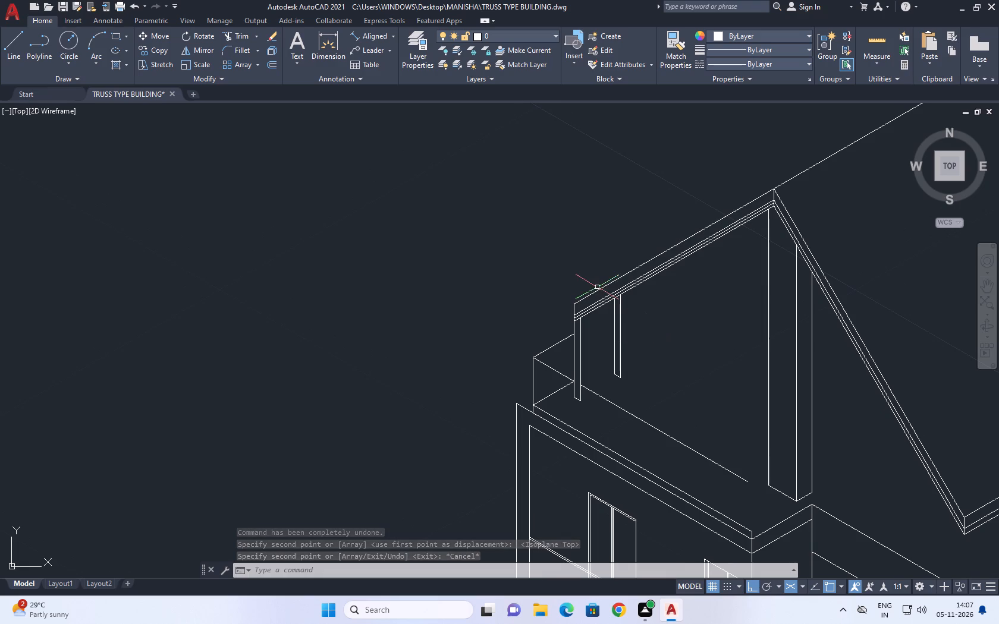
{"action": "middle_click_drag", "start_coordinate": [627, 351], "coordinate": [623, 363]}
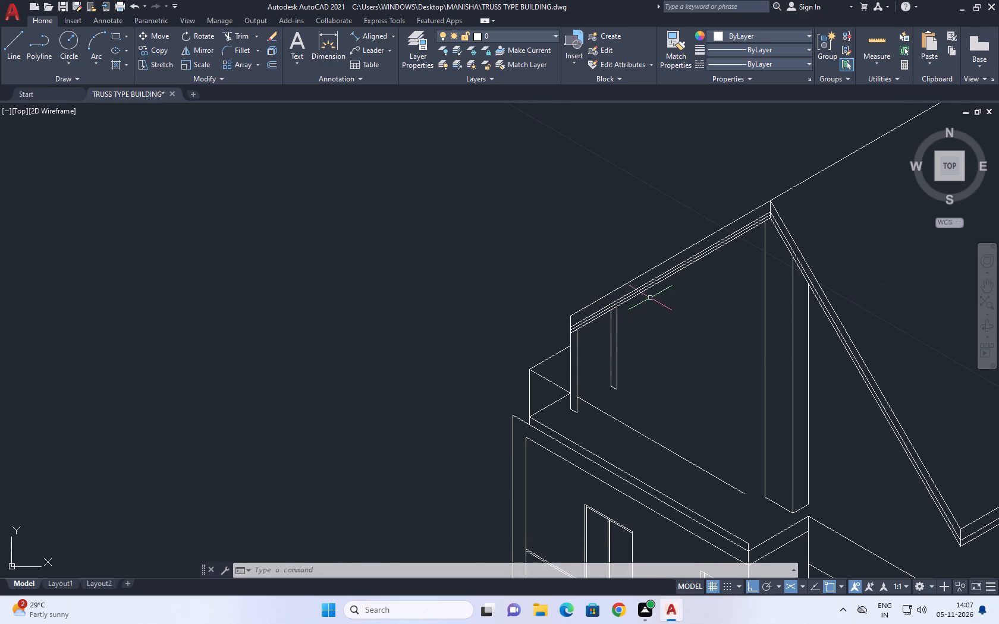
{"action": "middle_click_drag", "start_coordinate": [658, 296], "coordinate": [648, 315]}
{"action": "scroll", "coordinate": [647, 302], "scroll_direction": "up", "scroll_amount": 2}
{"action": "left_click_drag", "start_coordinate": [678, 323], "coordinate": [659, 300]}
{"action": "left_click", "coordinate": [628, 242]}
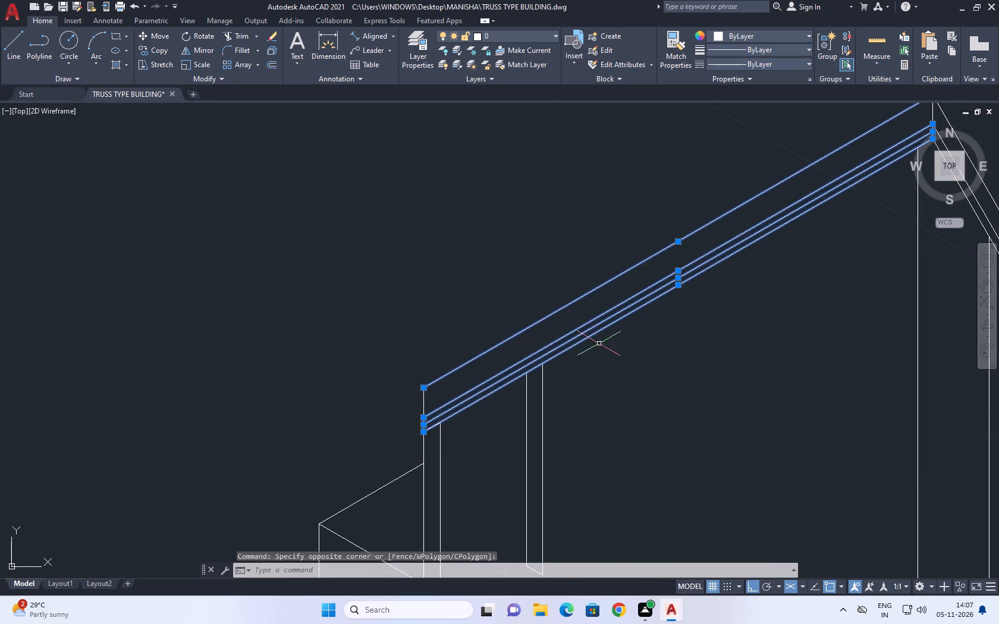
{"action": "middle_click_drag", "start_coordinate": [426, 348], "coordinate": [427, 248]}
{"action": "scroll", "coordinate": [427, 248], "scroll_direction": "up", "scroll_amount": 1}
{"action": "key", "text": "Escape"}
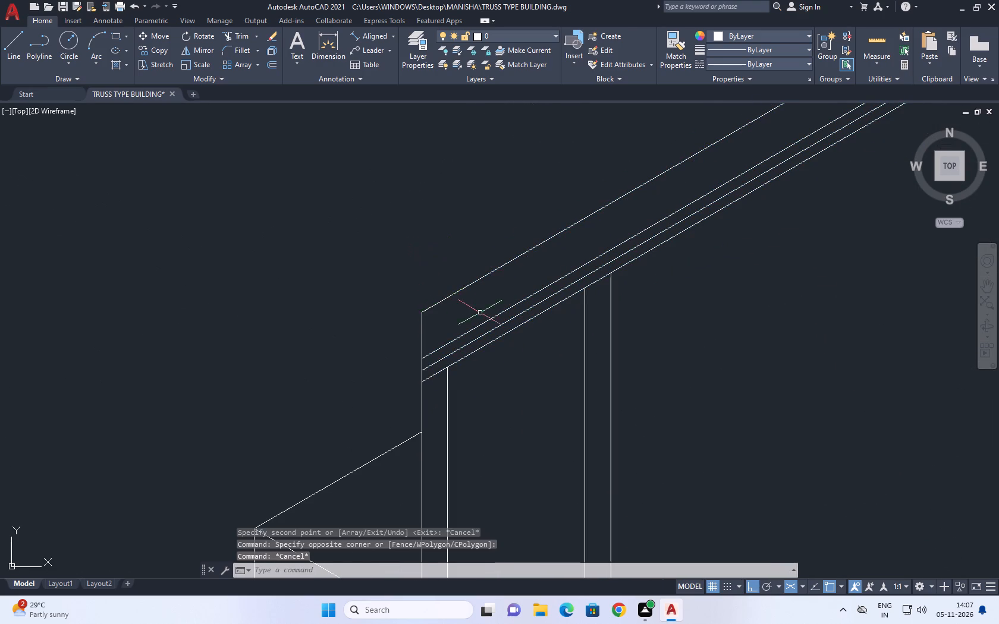
Draw a line at 30° below the fascia, from the copied post's outer edge to just past the column's nearest vertical.
{"action": "middle_click", "coordinate": [514, 311]}
{"action": "scroll", "coordinate": [514, 312], "scroll_direction": "down", "scroll_amount": 2}
{"action": "middle_click_drag", "start_coordinate": [583, 294], "coordinate": [516, 322]}
{"action": "key", "text": "l"}
{"action": "key", "text": "space"}
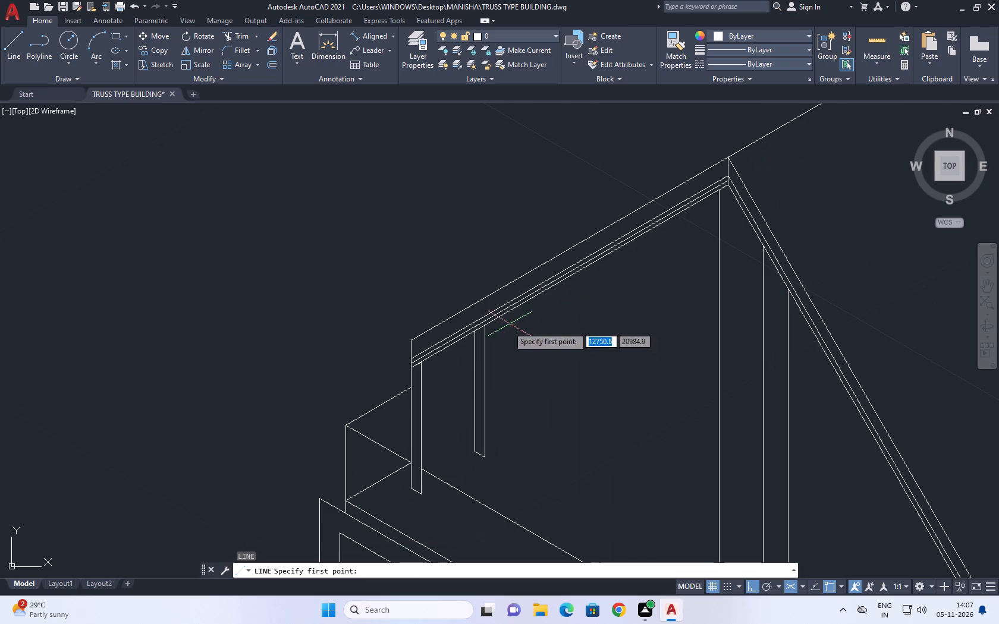
{"action": "left_click", "coordinate": [469, 368]}
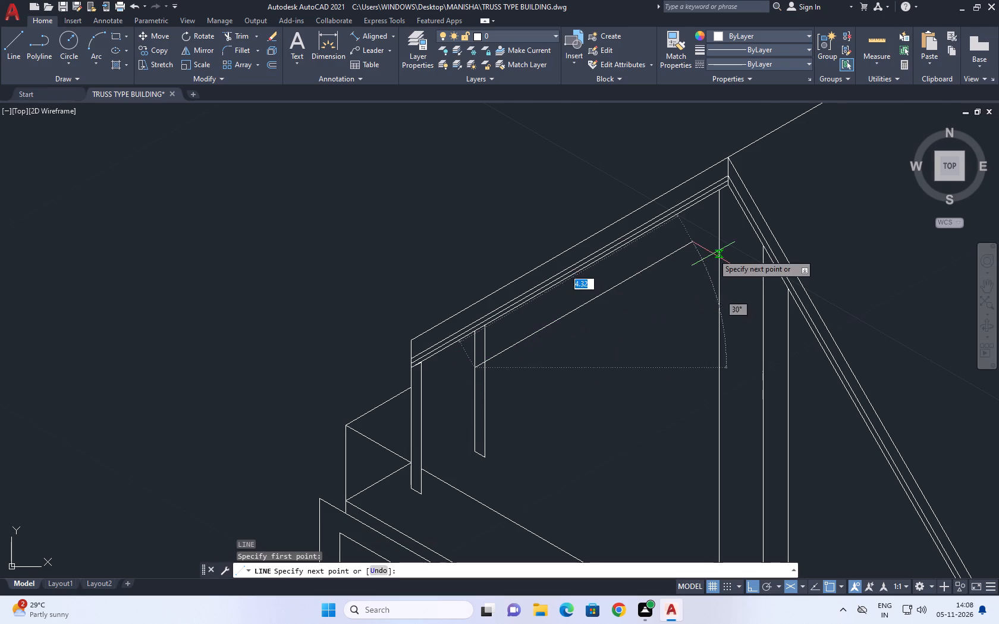
{"action": "scroll", "coordinate": [716, 226], "scroll_direction": "up", "scroll_amount": 2}
{"action": "left_click", "coordinate": [736, 207]}
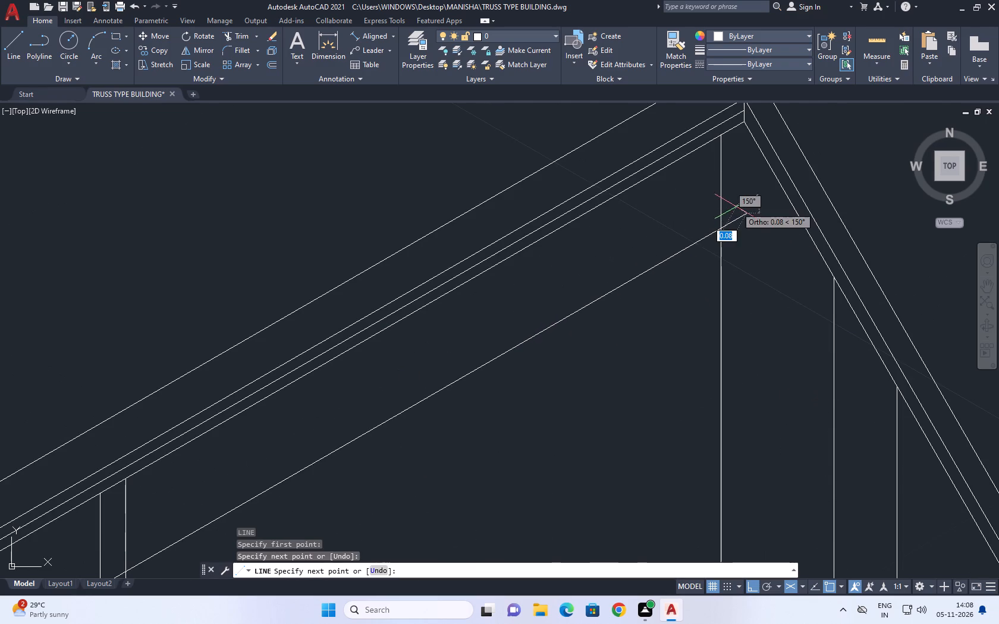
{"action": "key", "text": "space"}
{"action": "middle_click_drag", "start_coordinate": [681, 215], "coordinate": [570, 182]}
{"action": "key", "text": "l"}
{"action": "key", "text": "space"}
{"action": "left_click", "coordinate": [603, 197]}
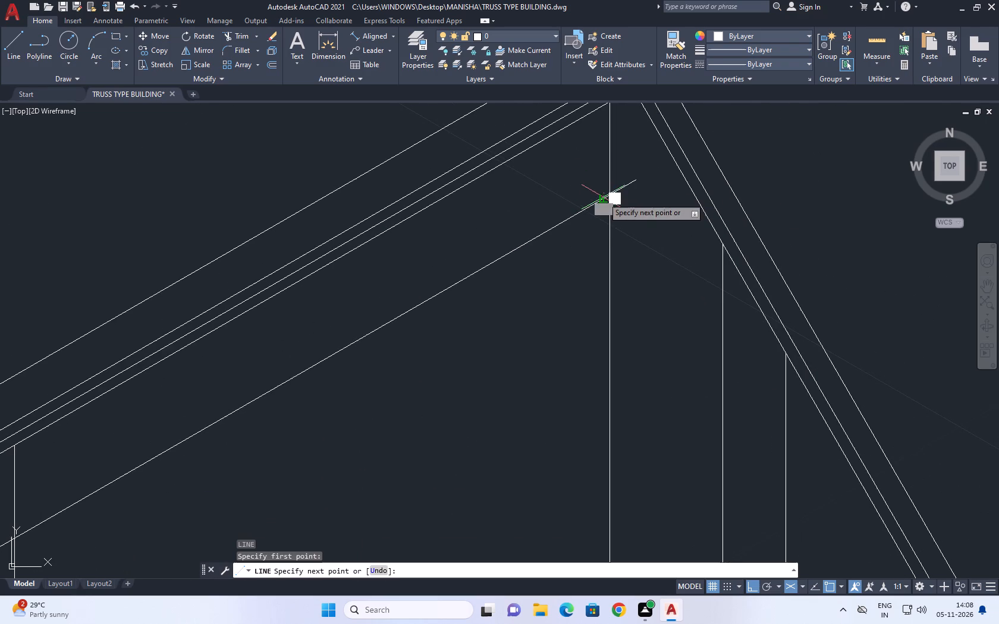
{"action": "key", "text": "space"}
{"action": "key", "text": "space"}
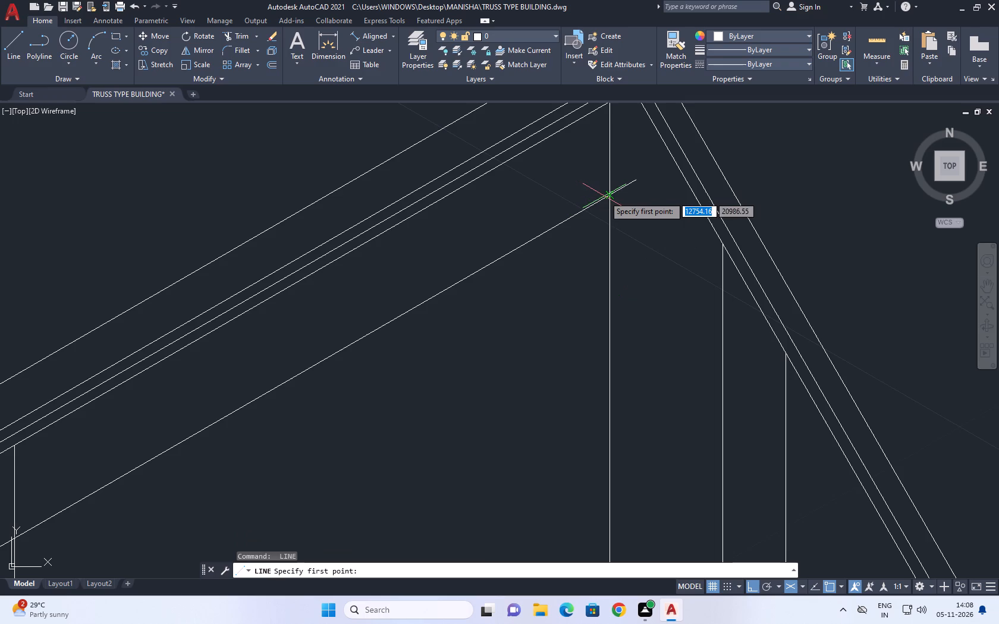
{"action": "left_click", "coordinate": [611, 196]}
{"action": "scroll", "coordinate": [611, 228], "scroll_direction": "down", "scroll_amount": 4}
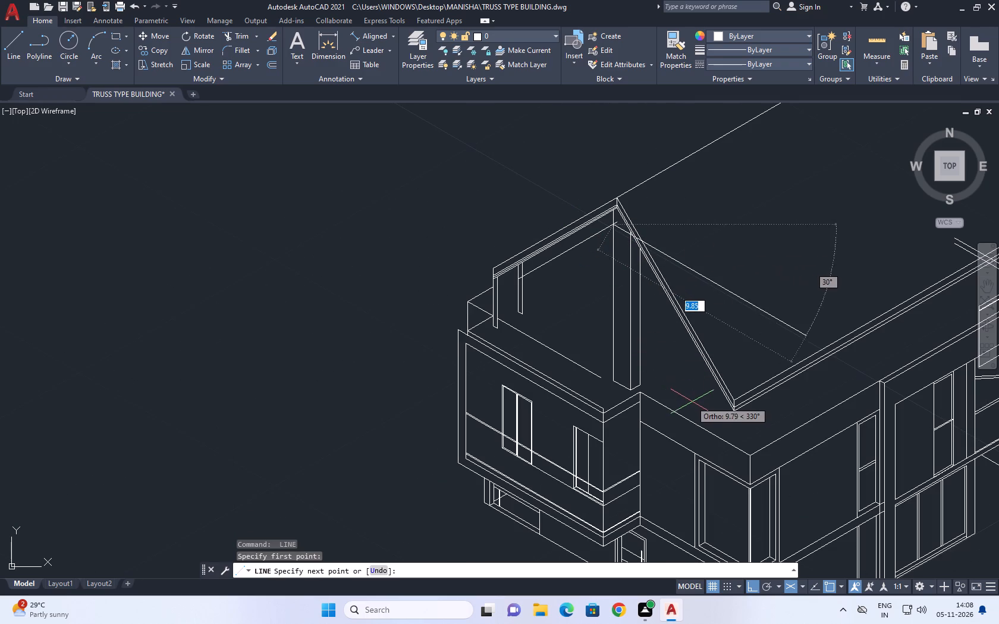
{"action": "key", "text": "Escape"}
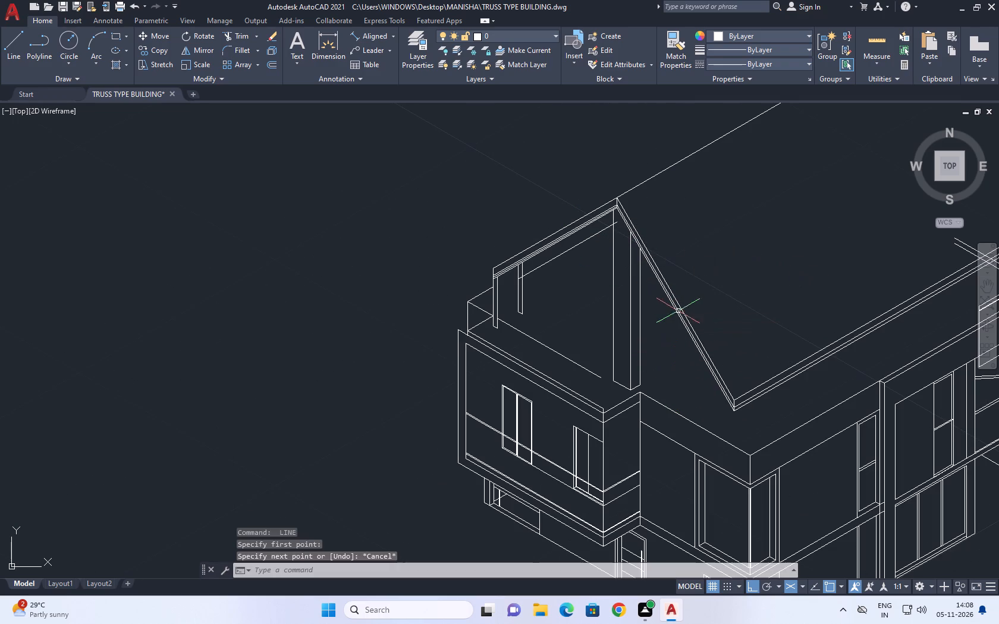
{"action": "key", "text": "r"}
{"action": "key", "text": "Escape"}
Trim the copied post's verticals above the new 30° line, and trim that line's overshoot past the column's edge.
{"action": "key", "text": "t"}
{"action": "key", "text": "r"}
{"action": "key", "text": "space"}
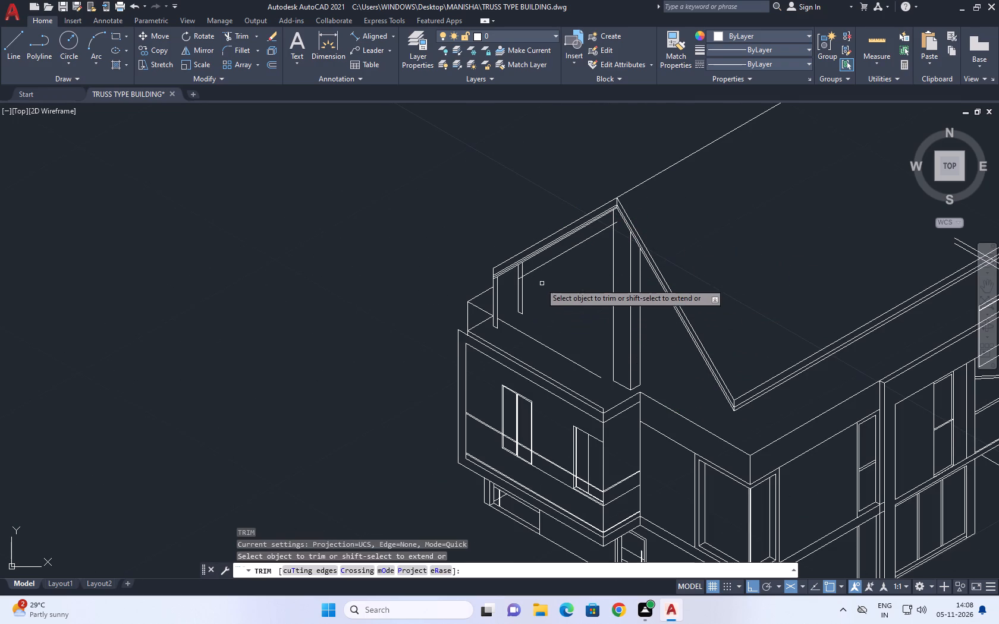
{"action": "scroll", "coordinate": [524, 275], "scroll_direction": "up", "scroll_amount": 3}
{"action": "left_click", "coordinate": [531, 242]}
{"action": "left_click", "coordinate": [467, 277]}
{"action": "middle_click_drag", "start_coordinate": [549, 260], "coordinate": [528, 308]}
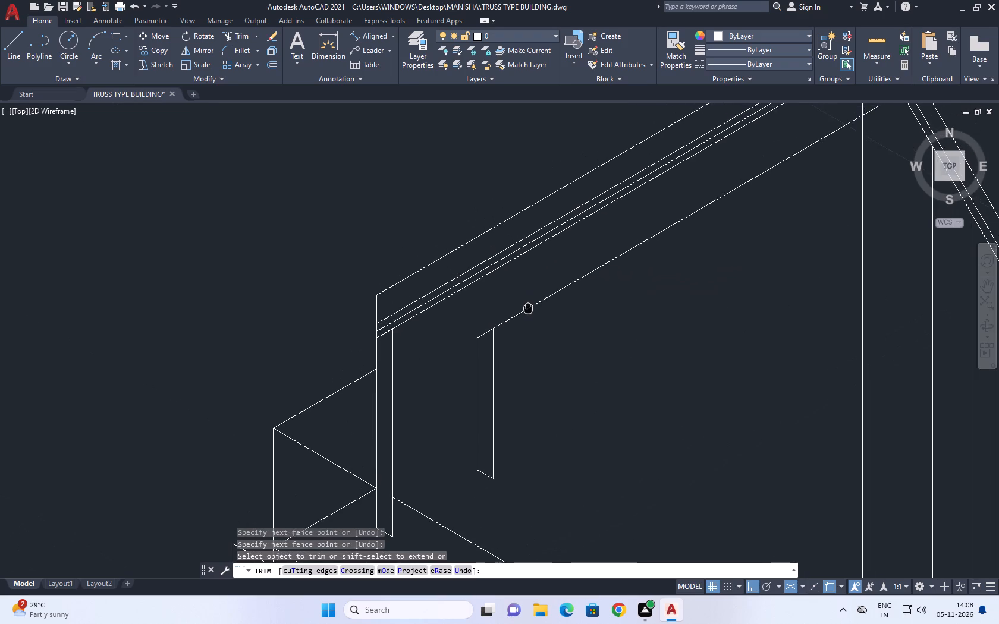
{"action": "middle_click_drag", "start_coordinate": [528, 308], "coordinate": [510, 364]}
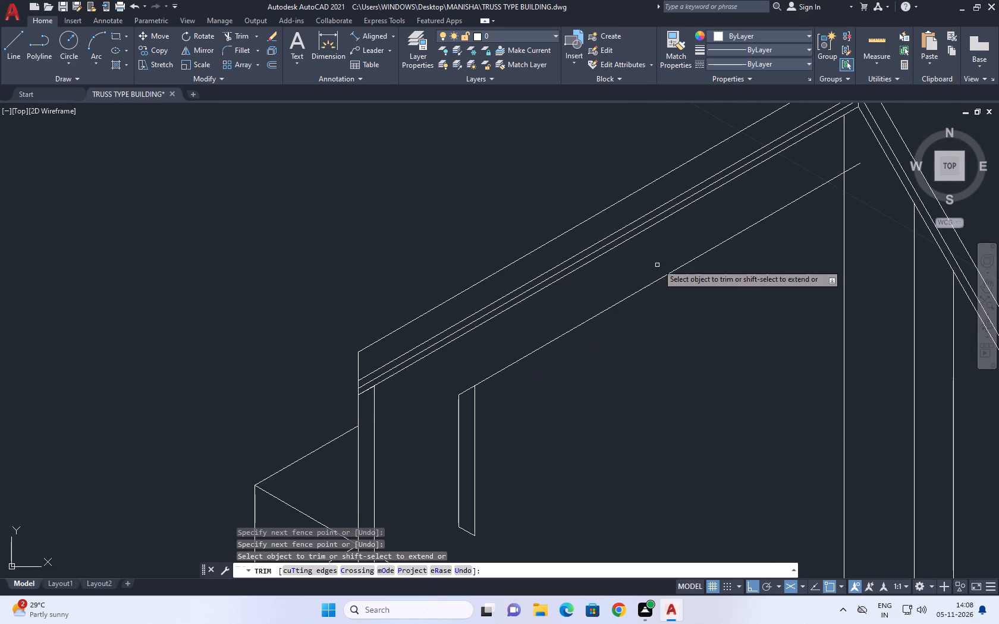
{"action": "left_click", "coordinate": [854, 165]}
{"action": "key", "text": "Escape"}
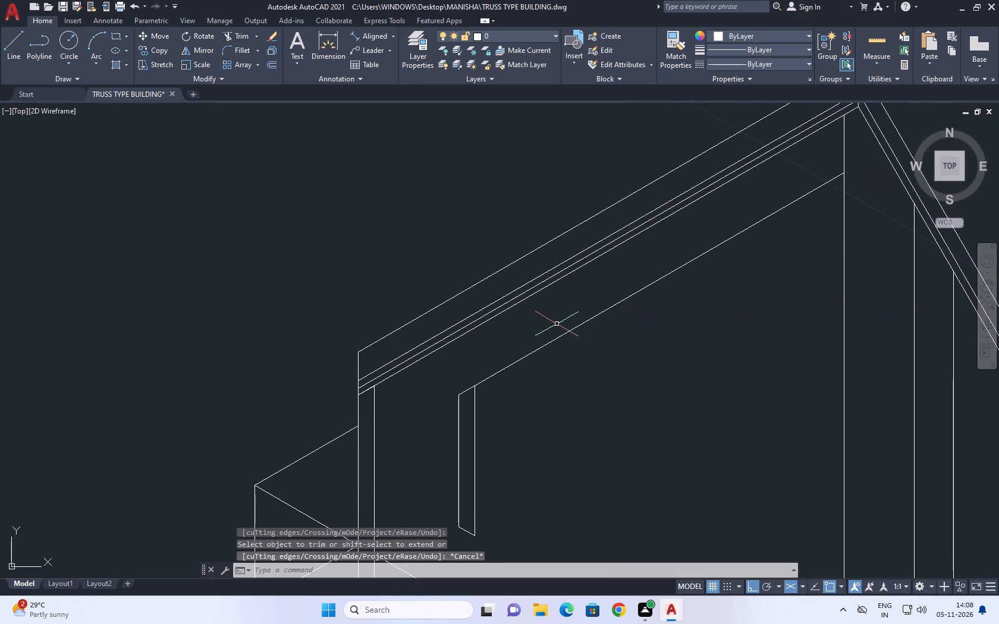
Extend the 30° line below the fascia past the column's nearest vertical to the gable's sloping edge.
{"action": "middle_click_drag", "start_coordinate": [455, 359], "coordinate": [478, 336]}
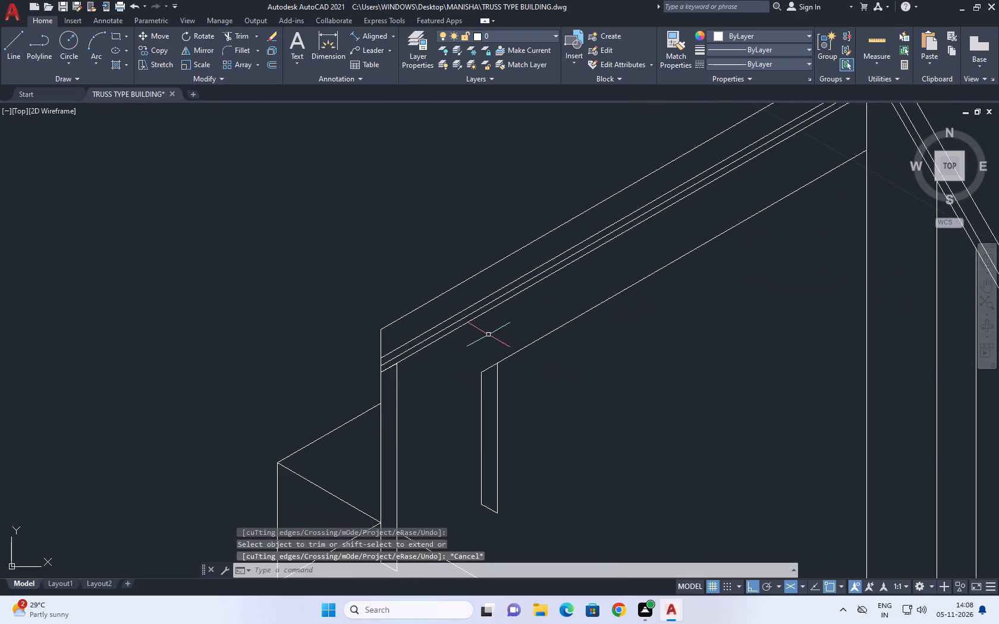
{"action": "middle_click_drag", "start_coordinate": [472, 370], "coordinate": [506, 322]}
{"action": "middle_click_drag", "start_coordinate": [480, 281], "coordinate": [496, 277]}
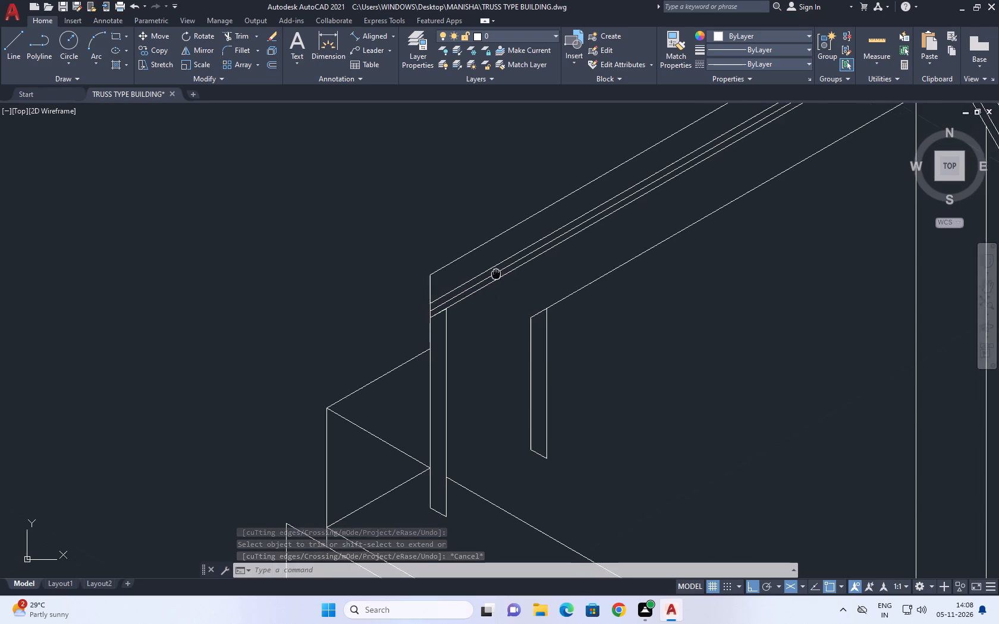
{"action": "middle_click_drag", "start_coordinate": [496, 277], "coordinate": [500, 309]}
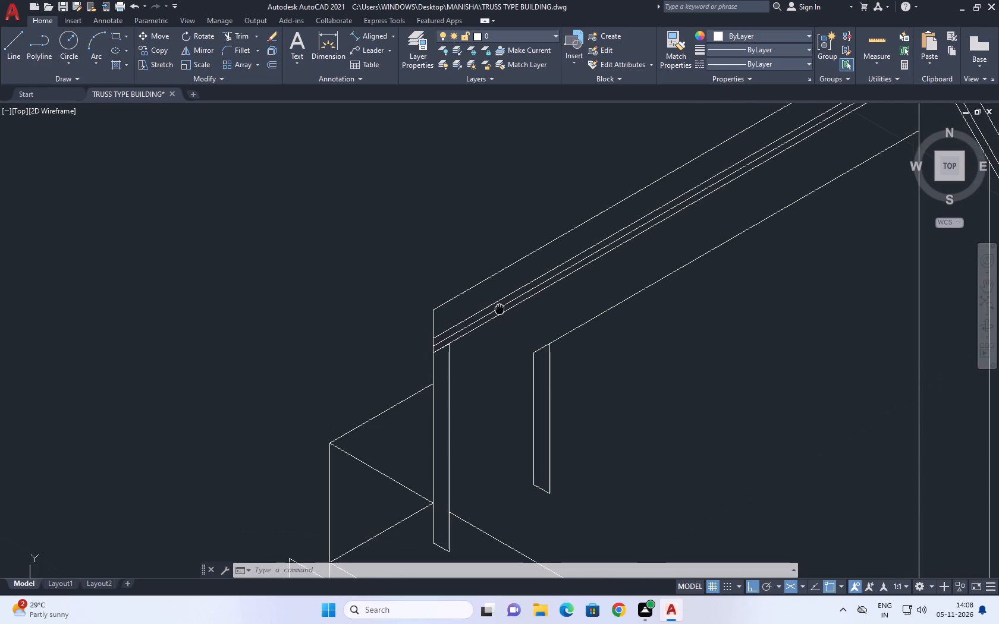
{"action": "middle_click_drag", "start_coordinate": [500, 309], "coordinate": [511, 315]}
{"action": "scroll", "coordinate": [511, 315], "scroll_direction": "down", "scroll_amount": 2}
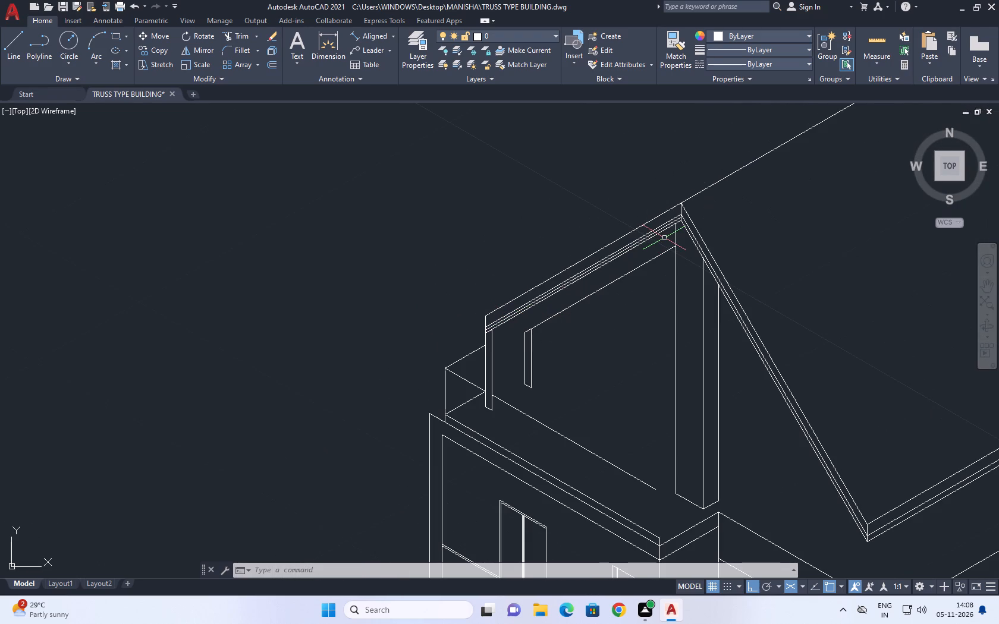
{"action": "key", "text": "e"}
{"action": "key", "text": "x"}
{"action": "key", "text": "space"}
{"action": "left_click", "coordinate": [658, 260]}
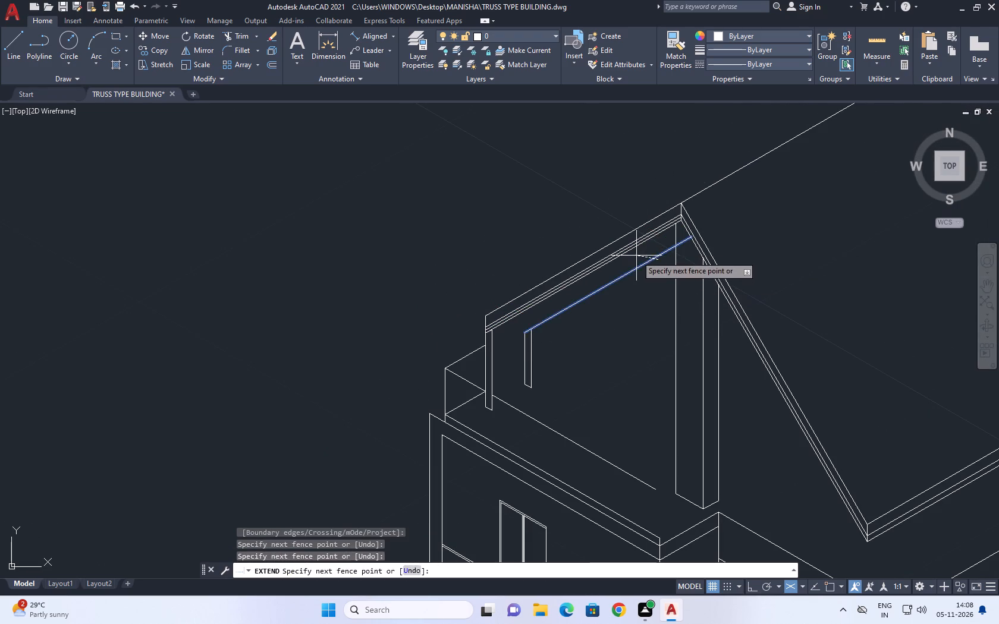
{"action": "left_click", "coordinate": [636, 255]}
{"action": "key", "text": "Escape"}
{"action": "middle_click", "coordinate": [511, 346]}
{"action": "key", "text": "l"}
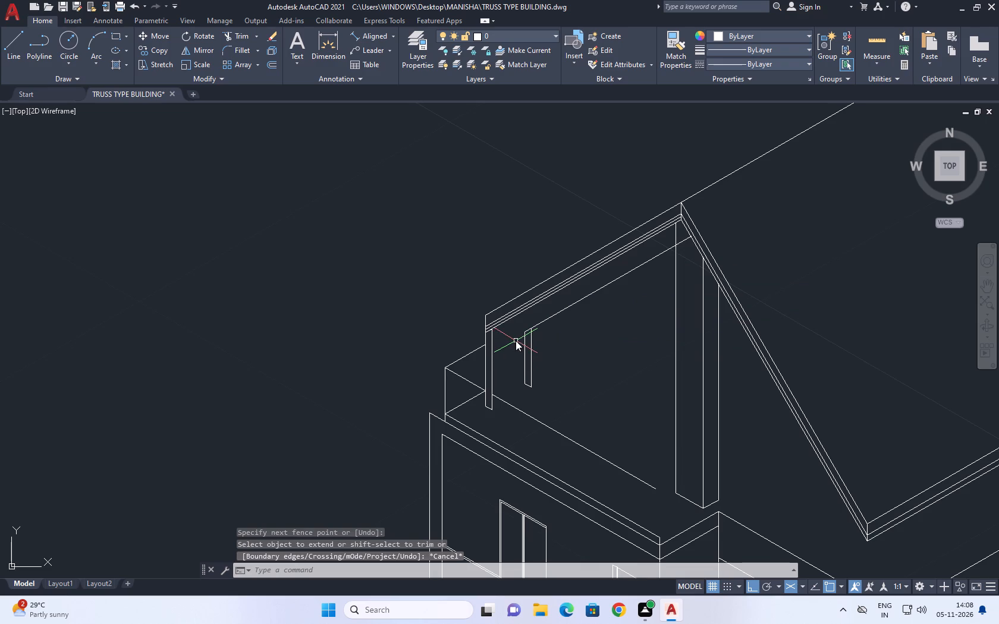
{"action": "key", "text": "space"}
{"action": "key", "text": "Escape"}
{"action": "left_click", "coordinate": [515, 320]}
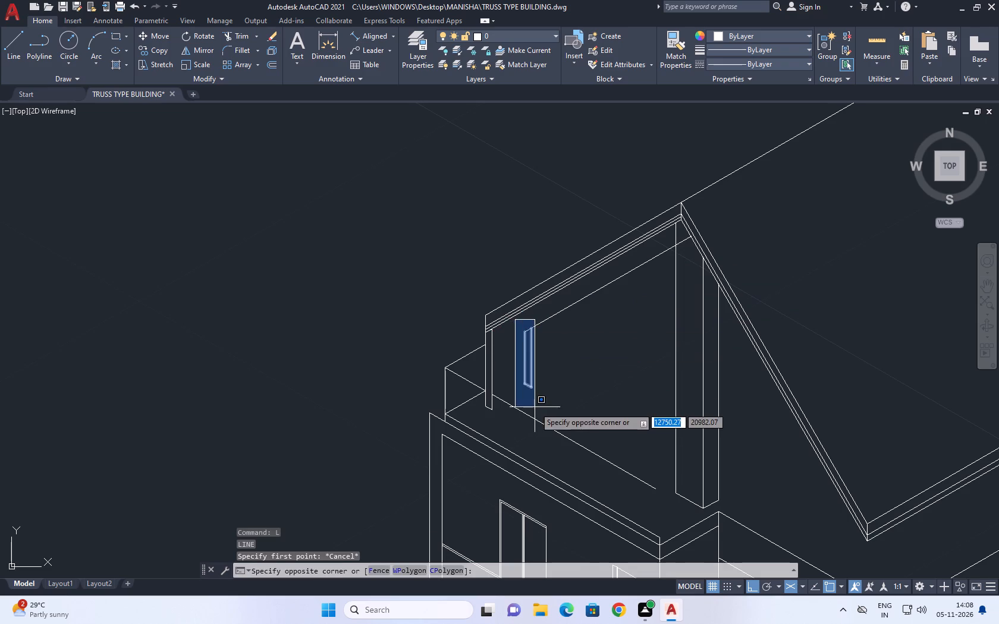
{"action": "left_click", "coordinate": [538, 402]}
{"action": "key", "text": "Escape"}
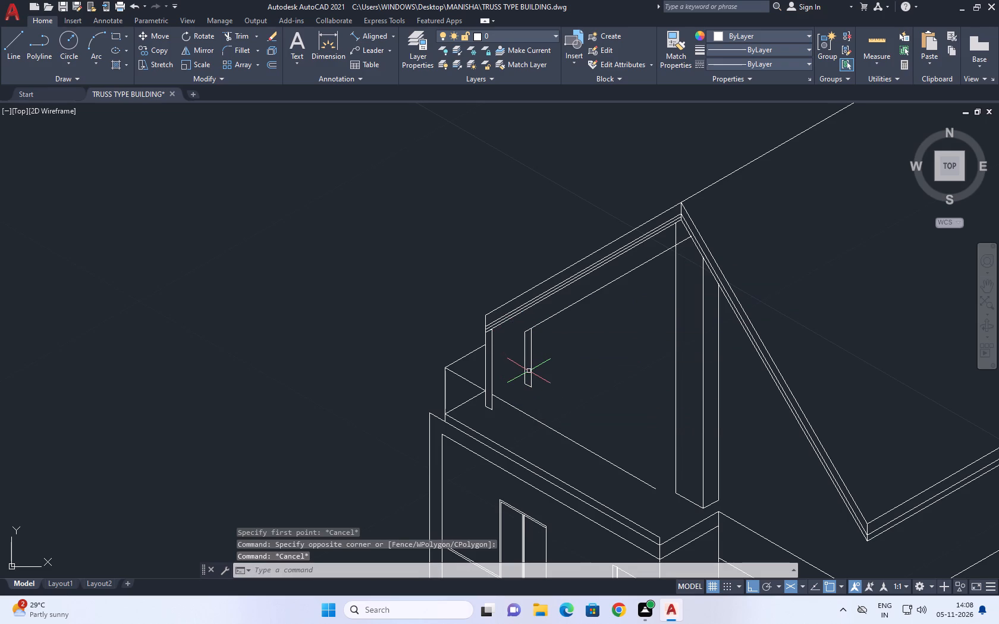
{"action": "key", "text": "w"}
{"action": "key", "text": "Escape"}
Extend both verticals of the copied narrow post up to the fascia's lower edge.
{"action": "key", "text": "e"}
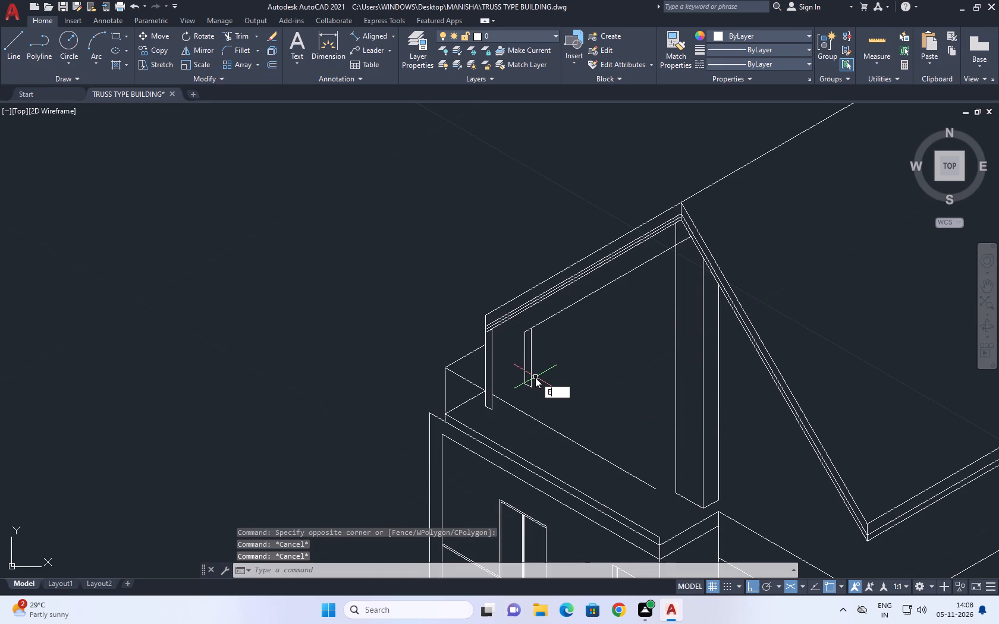
{"action": "key", "text": "x"}
{"action": "key", "text": "space"}
{"action": "left_click", "coordinate": [541, 363]}
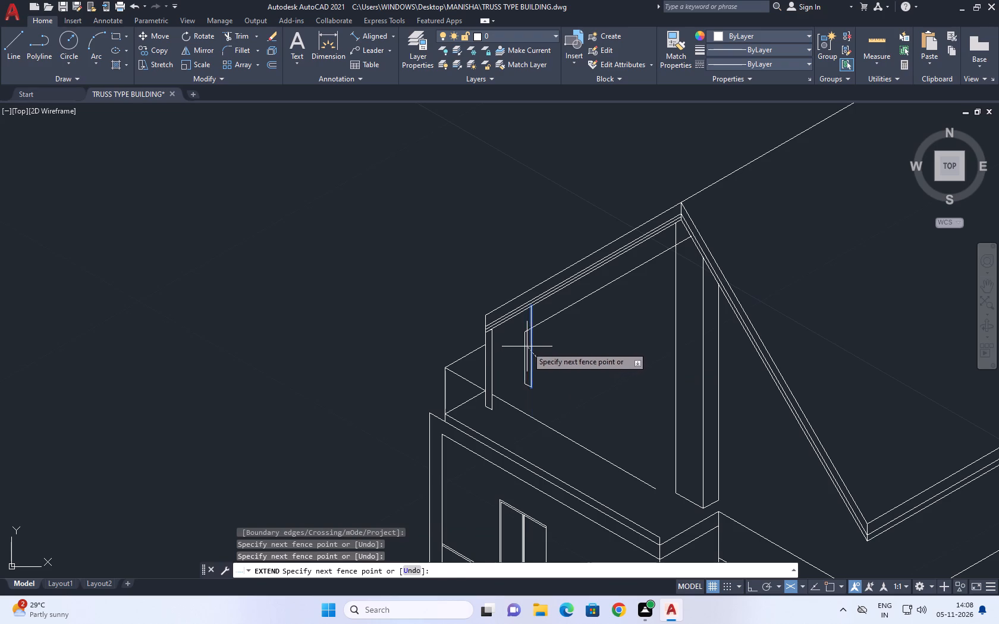
{"action": "left_click_drag", "start_coordinate": [524, 345], "coordinate": [517, 345]}
{"action": "key", "text": "Escape"}
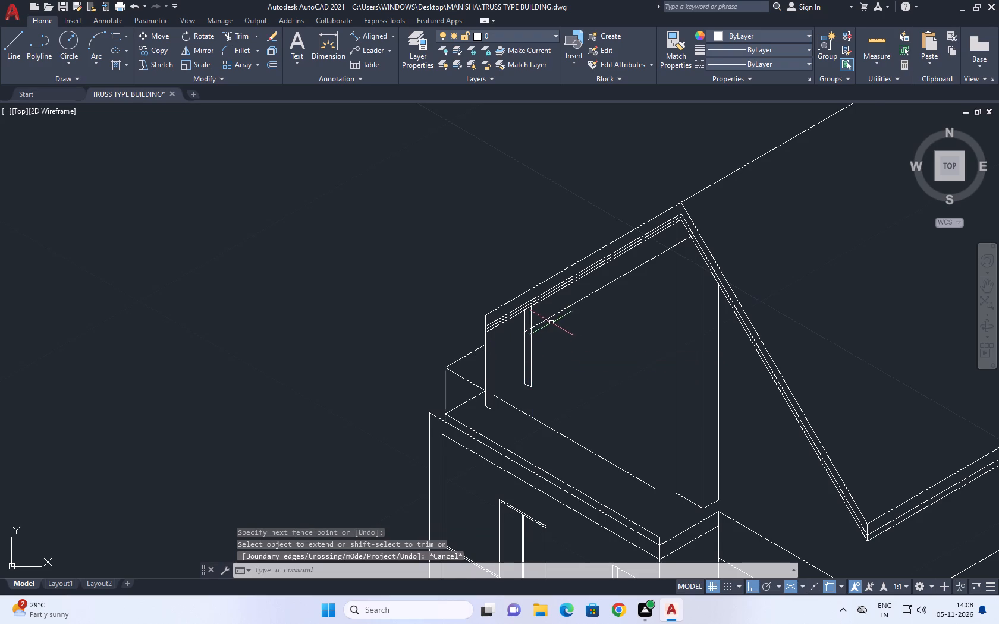
Trim the column's nearest vertical above the 30° line, together with that line's overshoot past the vertical.
{"action": "middle_click_drag", "start_coordinate": [552, 336], "coordinate": [554, 349]}
{"action": "middle_click_drag", "start_coordinate": [524, 335], "coordinate": [527, 354]}
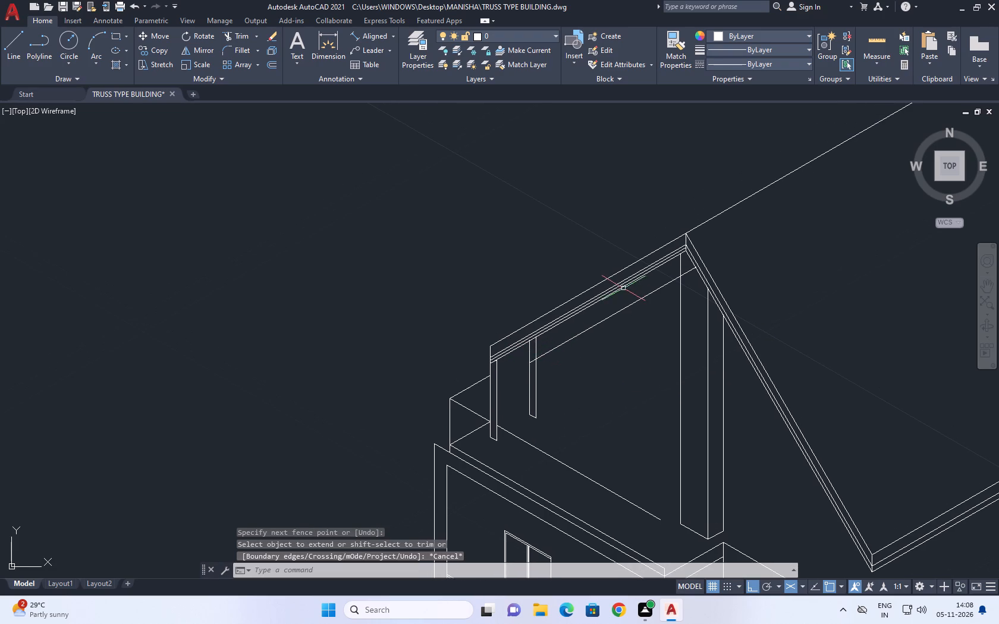
{"action": "type", "text": "TR"}
{"action": "key", "text": "space"}
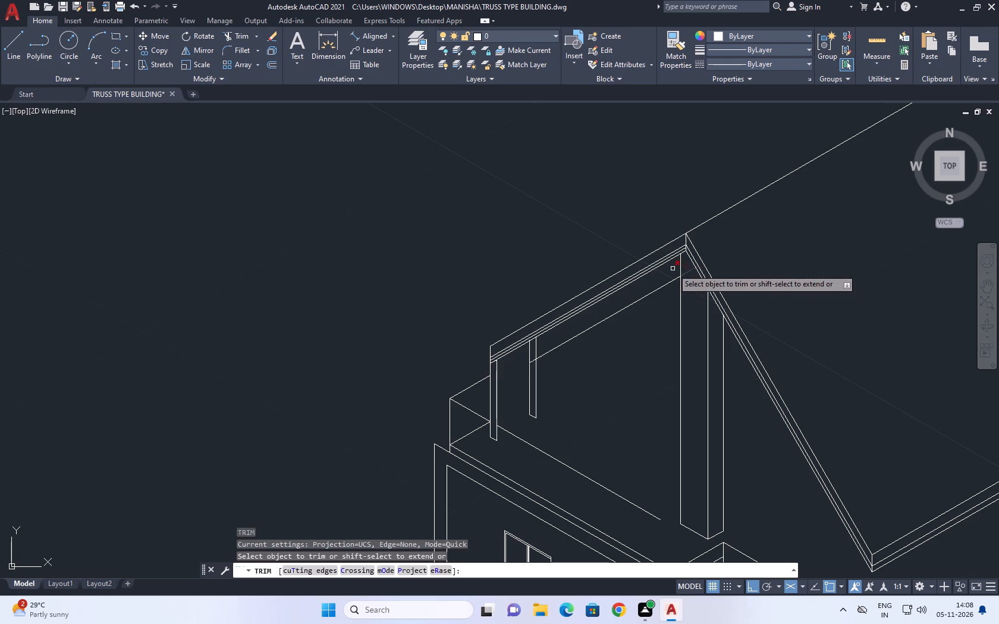
{"action": "left_click", "coordinate": [671, 267]}
{"action": "left_click", "coordinate": [686, 275]}
{"action": "key", "text": "Escape"}
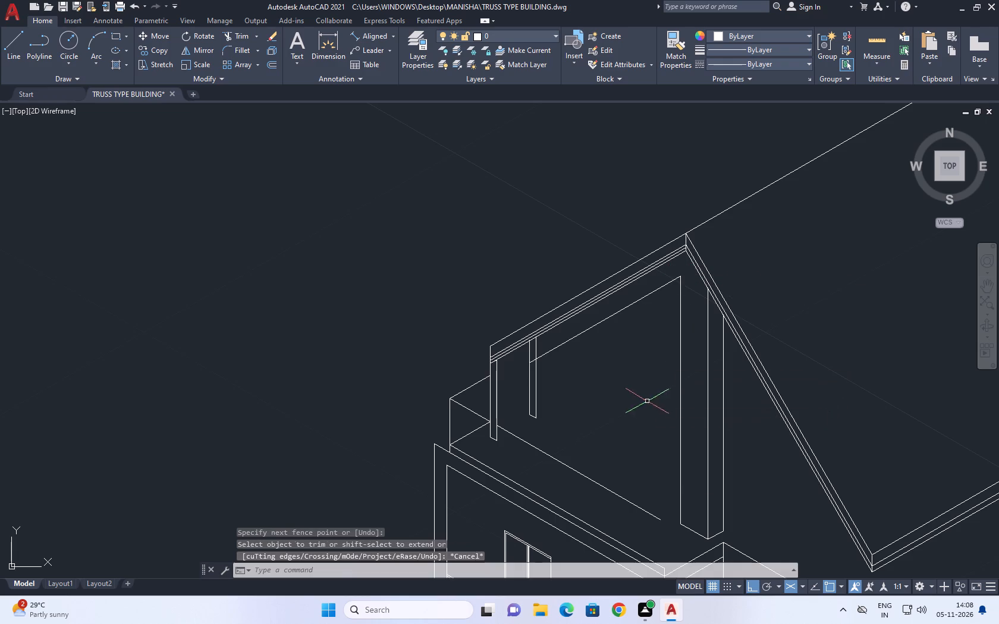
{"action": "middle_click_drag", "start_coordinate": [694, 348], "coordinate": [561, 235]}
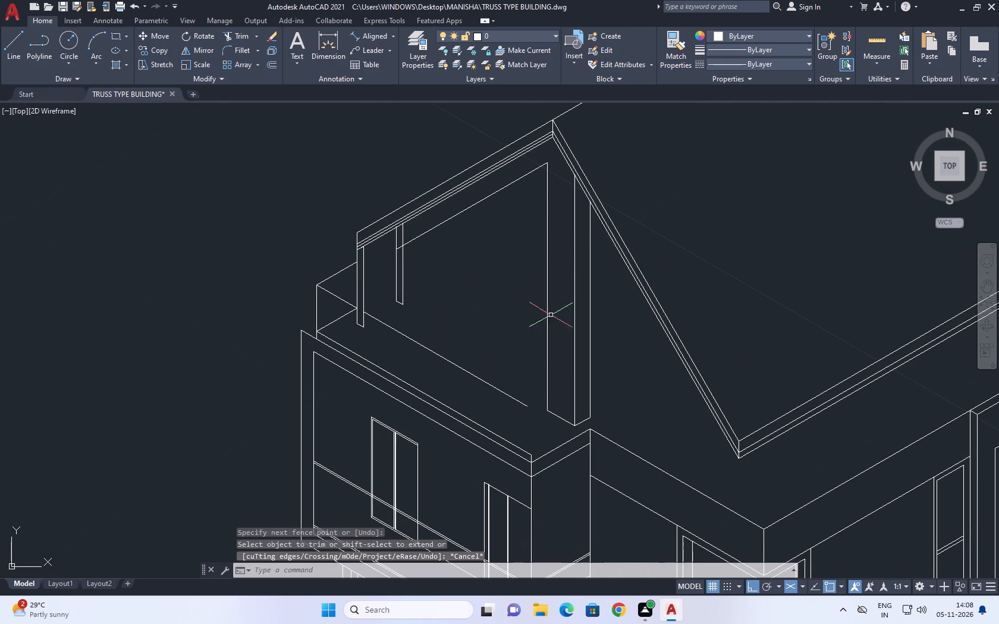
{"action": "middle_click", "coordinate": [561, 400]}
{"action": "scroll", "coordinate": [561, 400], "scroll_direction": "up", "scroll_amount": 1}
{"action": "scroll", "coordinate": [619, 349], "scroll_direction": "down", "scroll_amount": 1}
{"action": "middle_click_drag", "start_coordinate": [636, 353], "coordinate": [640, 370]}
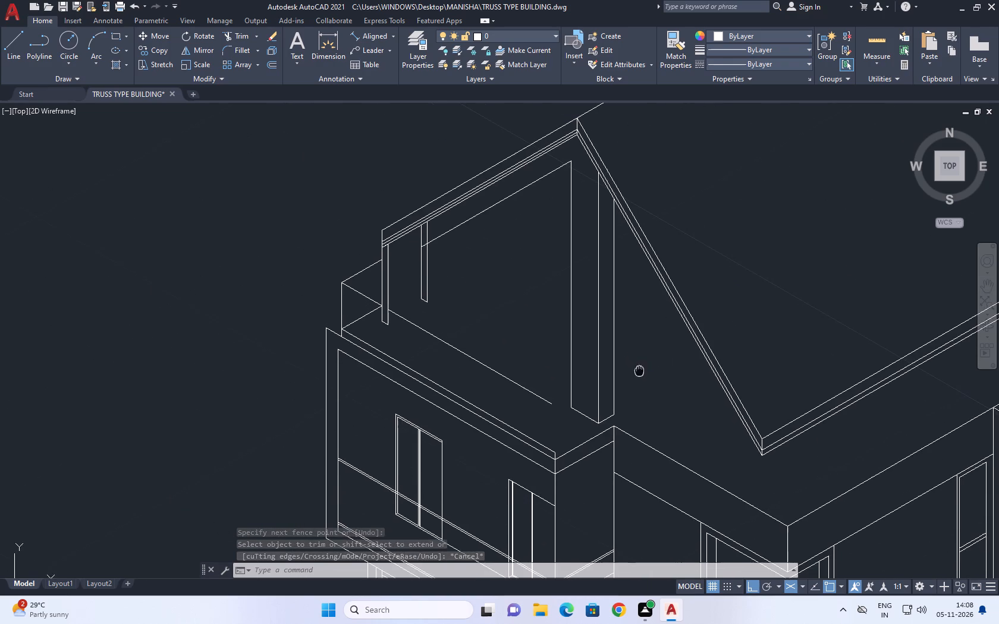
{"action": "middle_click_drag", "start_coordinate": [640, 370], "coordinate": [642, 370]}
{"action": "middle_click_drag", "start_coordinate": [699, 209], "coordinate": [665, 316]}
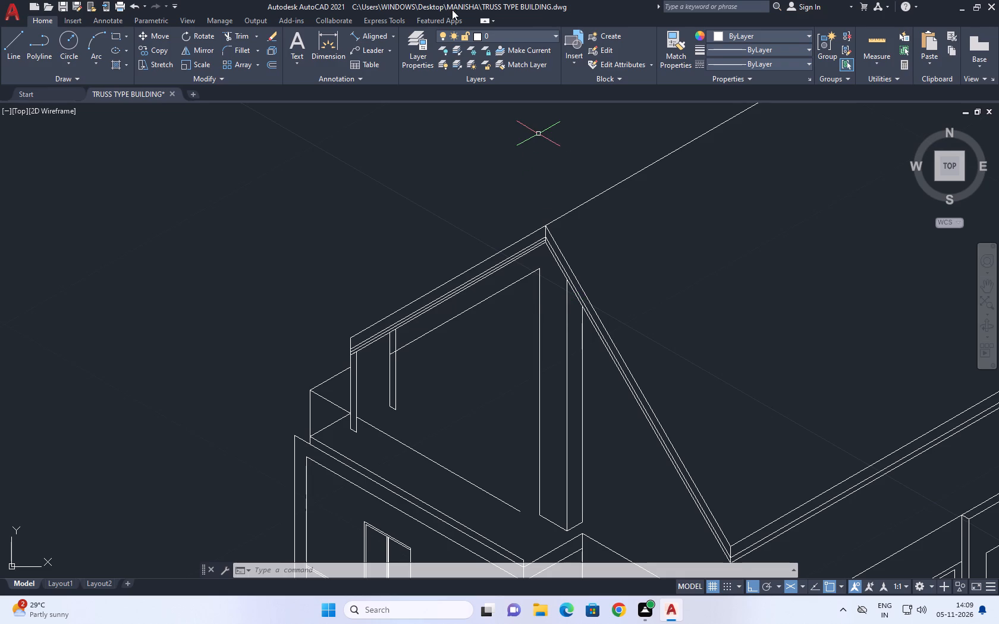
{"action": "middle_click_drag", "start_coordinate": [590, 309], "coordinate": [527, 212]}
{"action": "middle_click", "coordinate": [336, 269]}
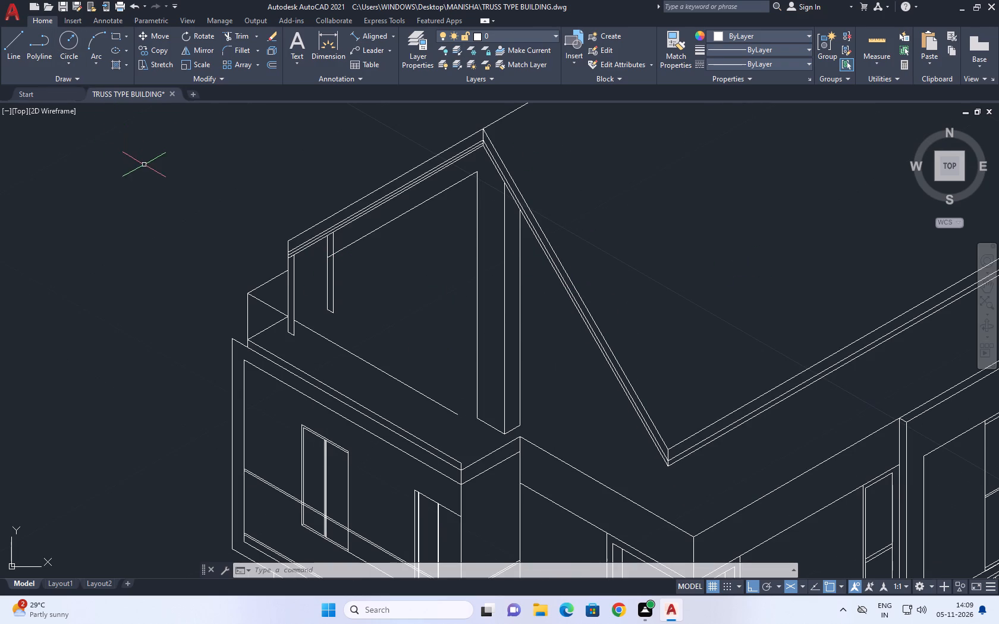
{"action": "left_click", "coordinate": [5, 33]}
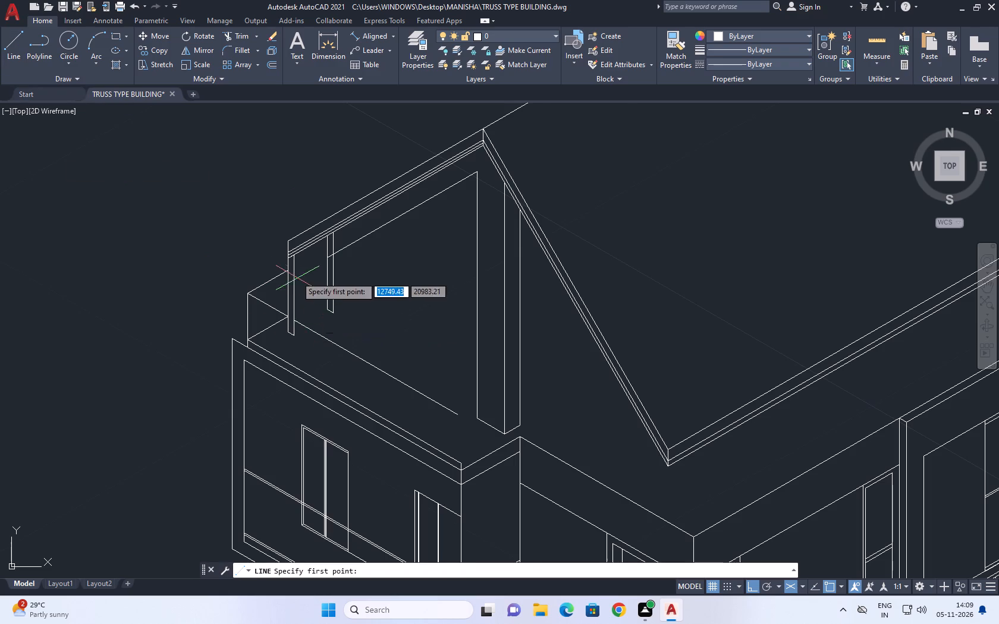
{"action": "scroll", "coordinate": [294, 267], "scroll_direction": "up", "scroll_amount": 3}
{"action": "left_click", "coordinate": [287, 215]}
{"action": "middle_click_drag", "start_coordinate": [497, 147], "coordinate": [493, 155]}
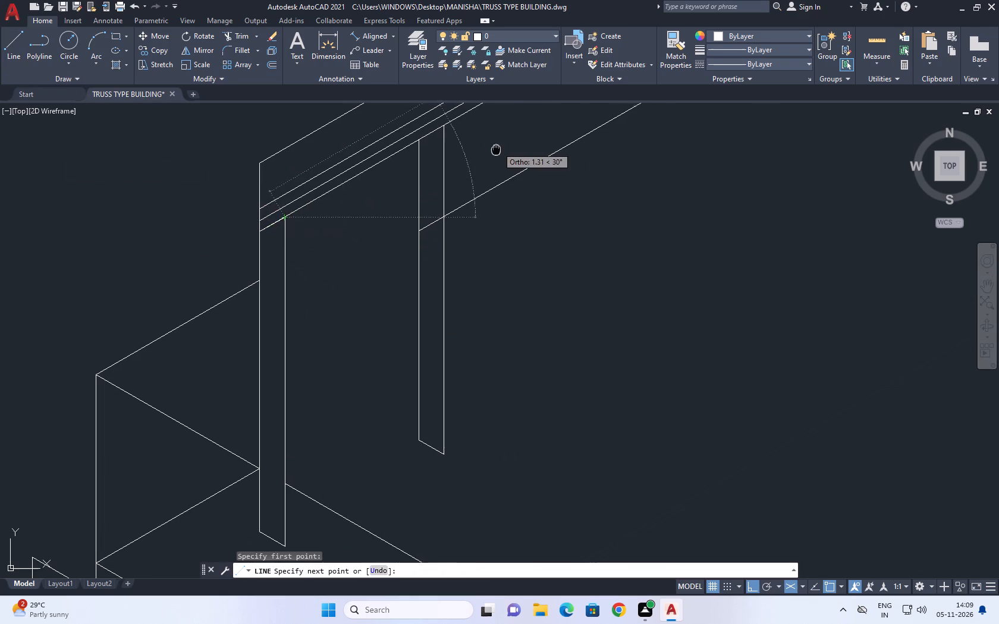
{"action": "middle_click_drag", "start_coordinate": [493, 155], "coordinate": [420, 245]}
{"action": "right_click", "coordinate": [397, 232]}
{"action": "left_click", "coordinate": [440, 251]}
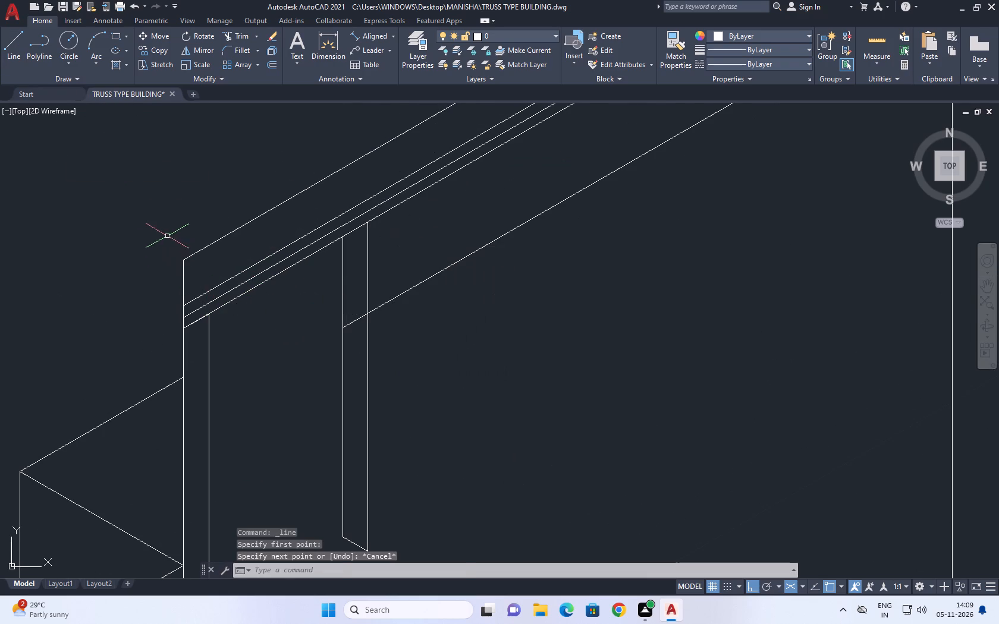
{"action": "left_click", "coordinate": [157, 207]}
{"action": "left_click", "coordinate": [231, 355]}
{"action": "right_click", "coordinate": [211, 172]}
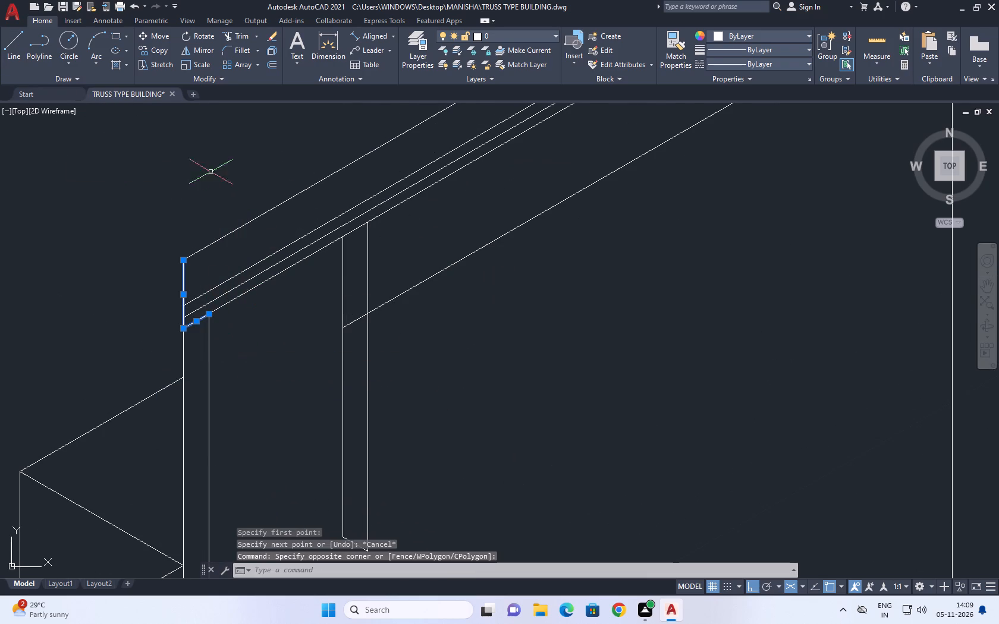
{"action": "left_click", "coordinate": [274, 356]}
Draw a vertical line in the right isoplane from the parapet's outer corner up past the open-ended line behind the parapet.
{"action": "scroll", "coordinate": [280, 310], "scroll_direction": "down", "scroll_amount": 2}
{"action": "scroll", "coordinate": [371, 322], "scroll_direction": "down", "scroll_amount": 1}
{"action": "middle_click_drag", "start_coordinate": [377, 330], "coordinate": [377, 286]}
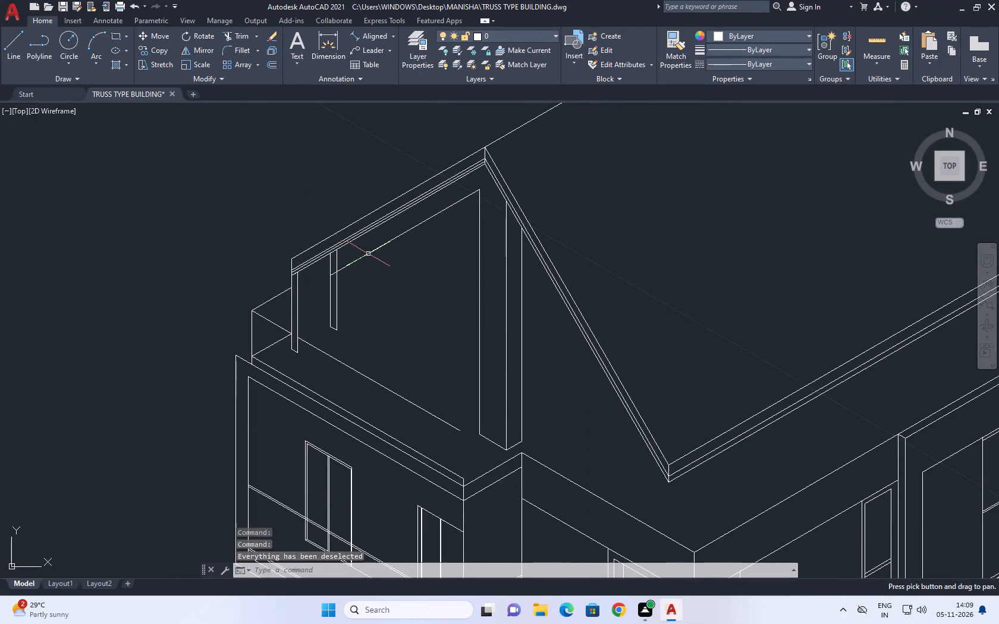
{"action": "middle_click_drag", "start_coordinate": [585, 395], "coordinate": [565, 351]}
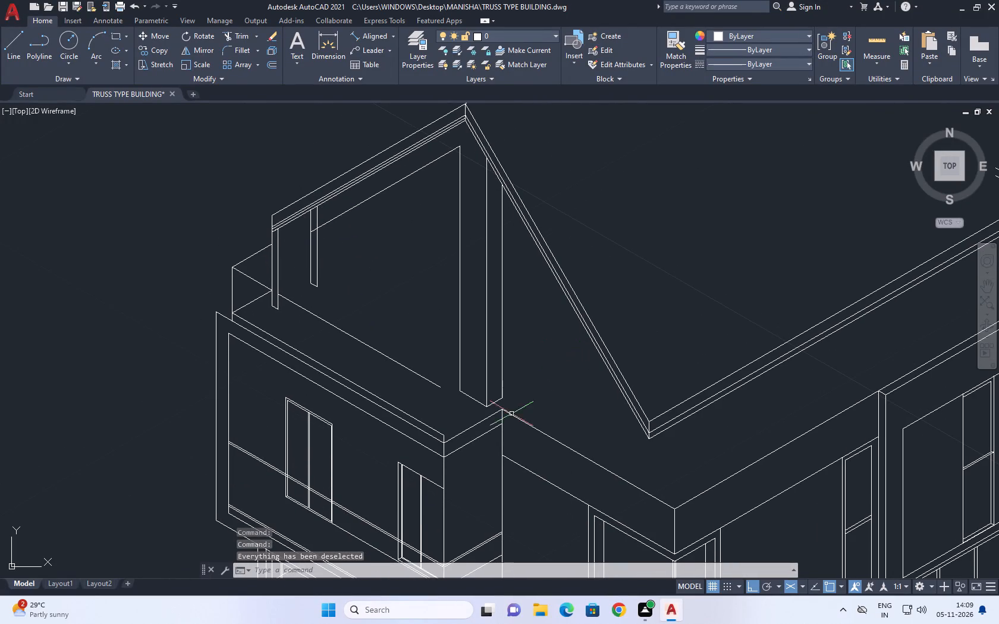
{"action": "middle_click", "coordinate": [426, 395]}
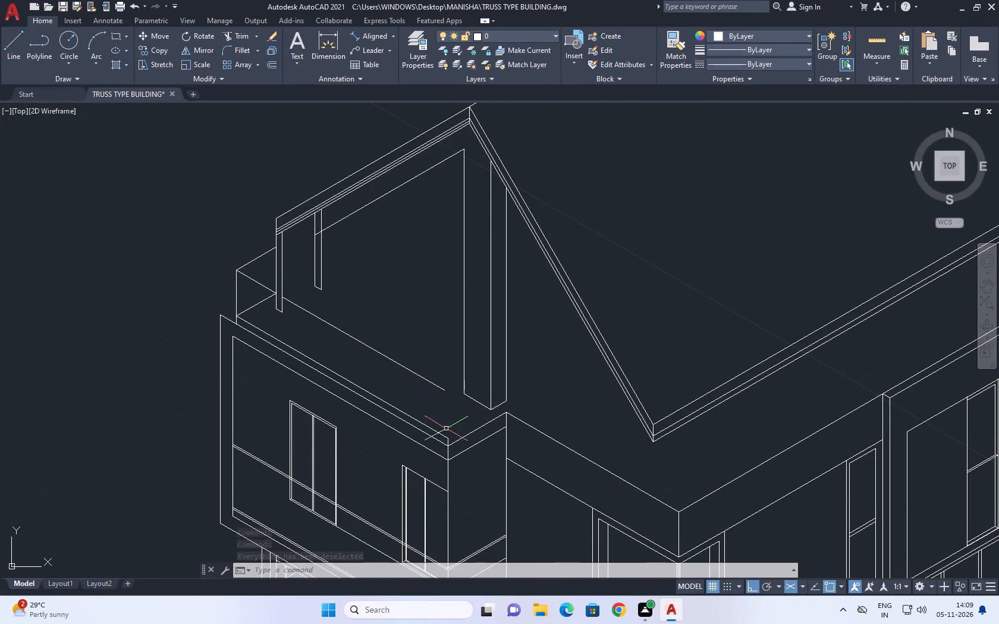
{"action": "left_click", "coordinate": [18, 55]}
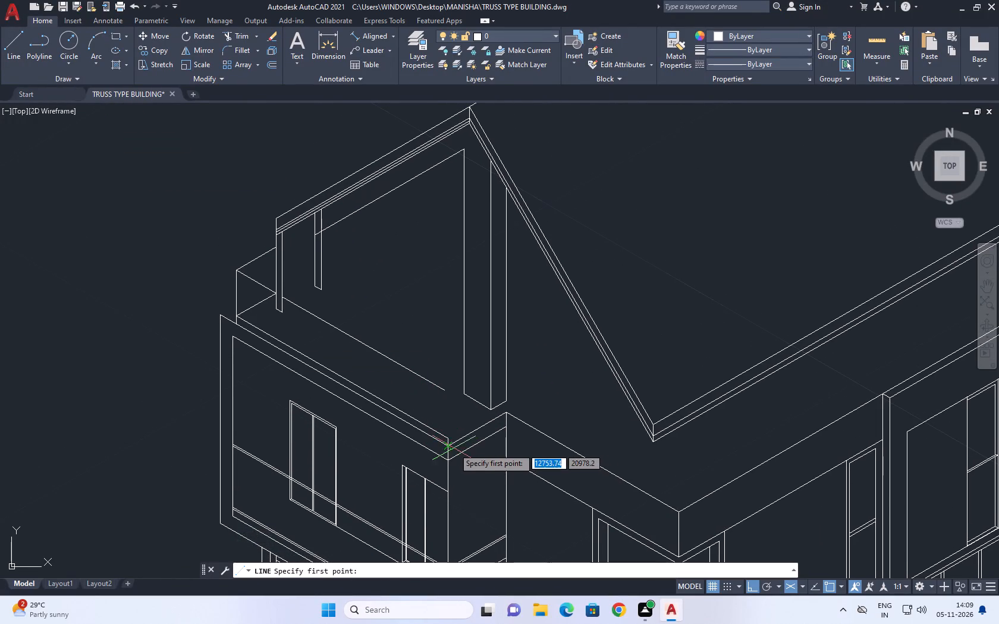
{"action": "scroll", "coordinate": [454, 448], "scroll_direction": "up", "scroll_amount": 2}
{"action": "left_click", "coordinate": [438, 440]}
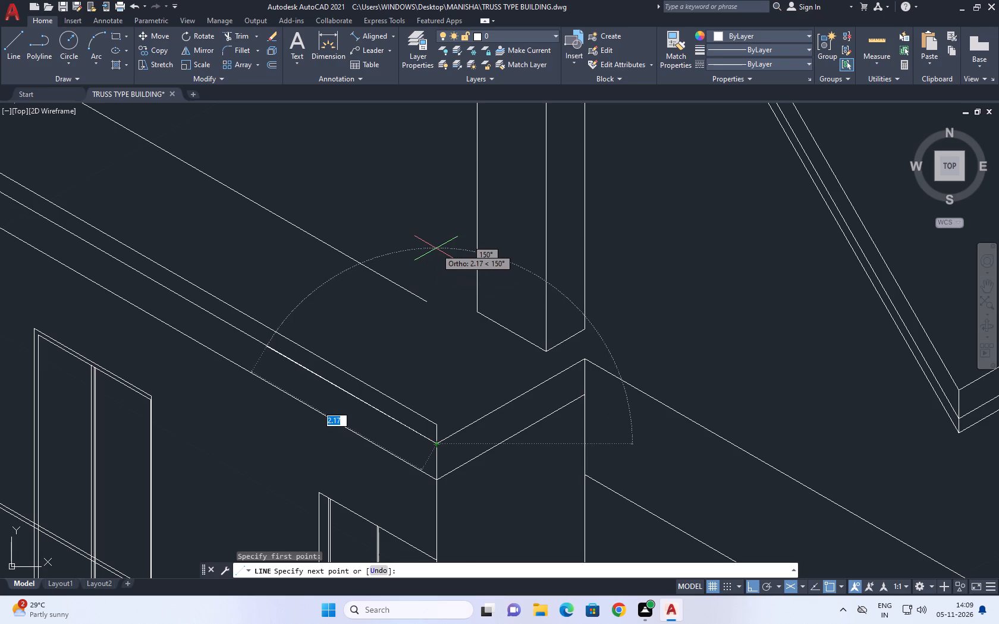
{"action": "key", "text": "F5"}
{"action": "left_click", "coordinate": [436, 248]}
{"action": "key", "text": "Escape"}
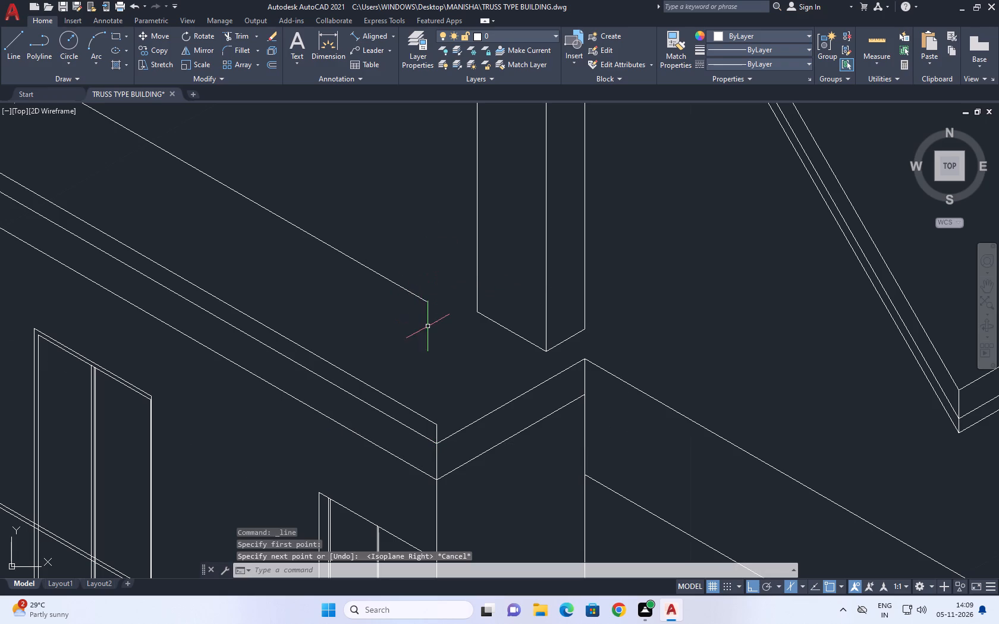
{"action": "key", "text": "space"}
{"action": "left_click", "coordinate": [437, 443]}
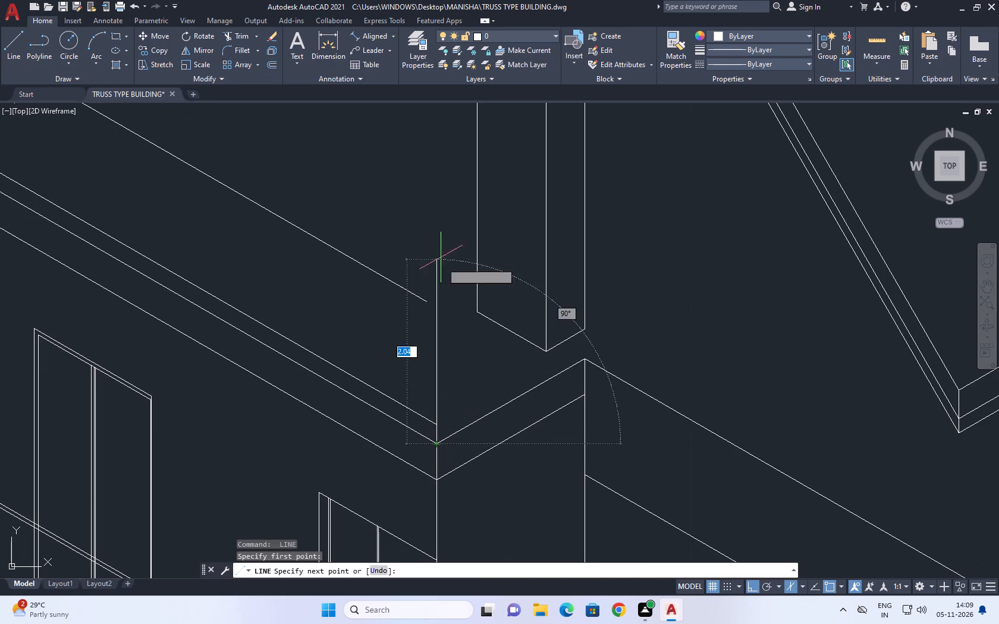
{"action": "left_click", "coordinate": [419, 204]}
{"action": "key", "text": "space"}
Fillet the open-ended line behind the parapet and the new vertical with radius 0 into a sharp corner.
{"action": "type", "text": "F"}
{"action": "key", "text": "space"}
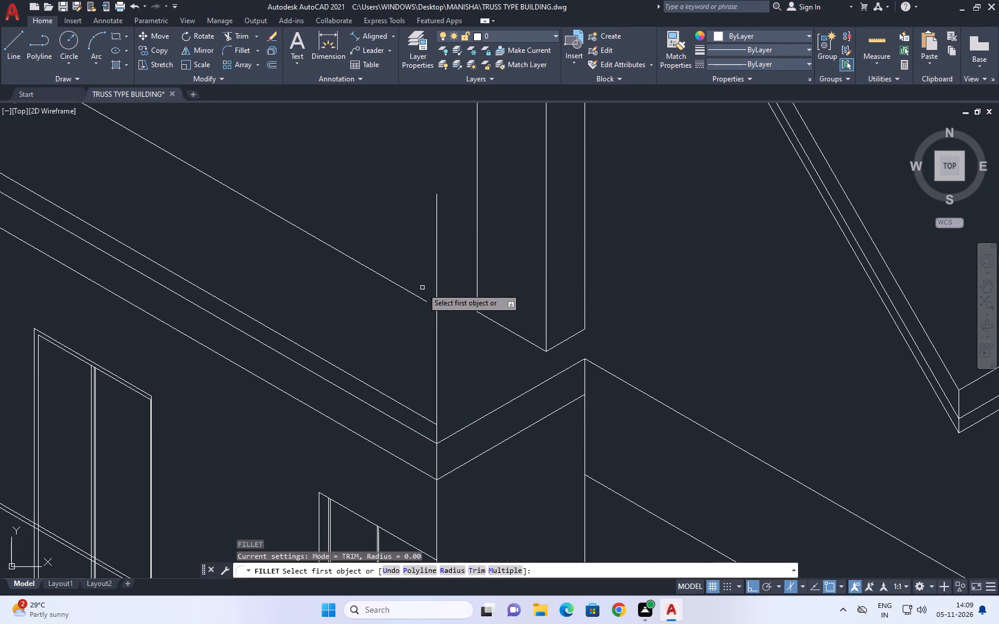
{"action": "left_click", "coordinate": [421, 299]}
{"action": "left_click", "coordinate": [435, 317]}
{"action": "middle_click_drag", "start_coordinate": [457, 354], "coordinate": [460, 383]}
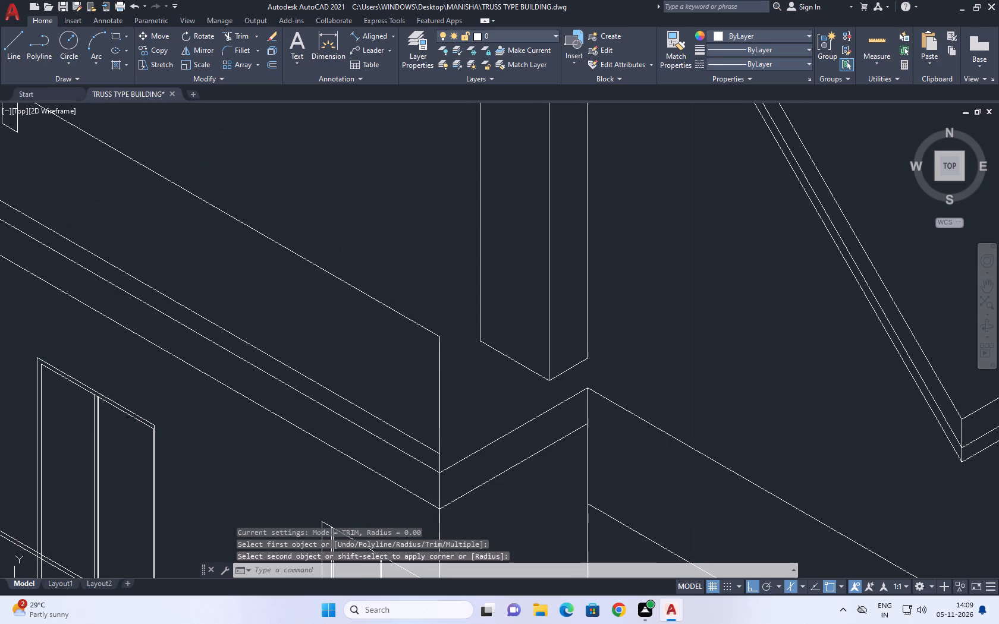
Draw a line at 30° from the new corner across the column to just past its farthest vertical.
{"action": "type", "text": "L"}
{"action": "key", "text": "space"}
{"action": "left_click", "coordinate": [439, 335]}
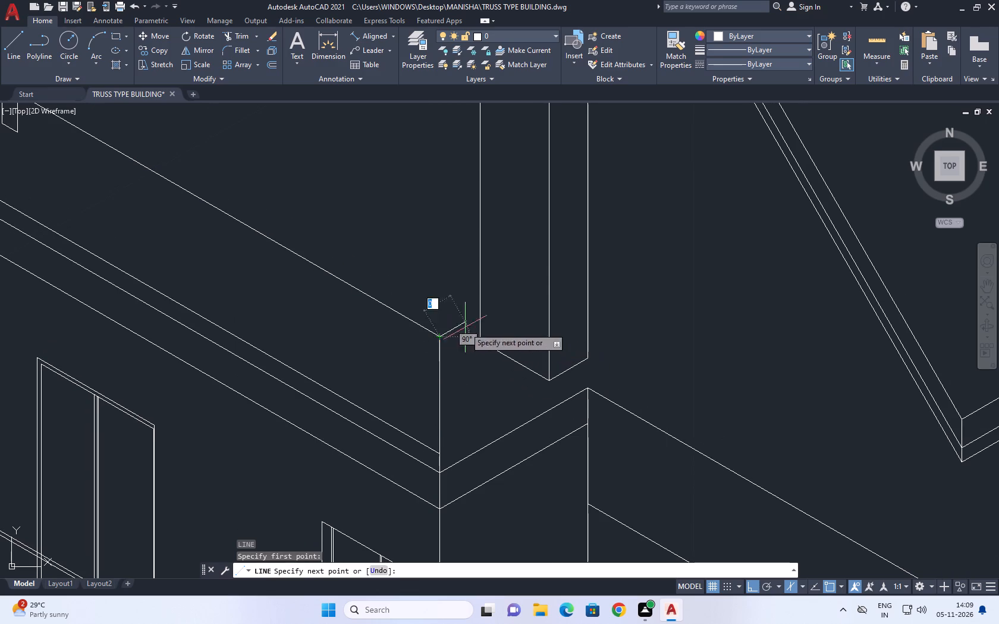
{"action": "left_click", "coordinate": [632, 255]}
{"action": "key", "text": "space"}
Draw a vertical line from the parapet's inner corner below the column up past the new 30° line.
{"action": "key", "text": "space"}
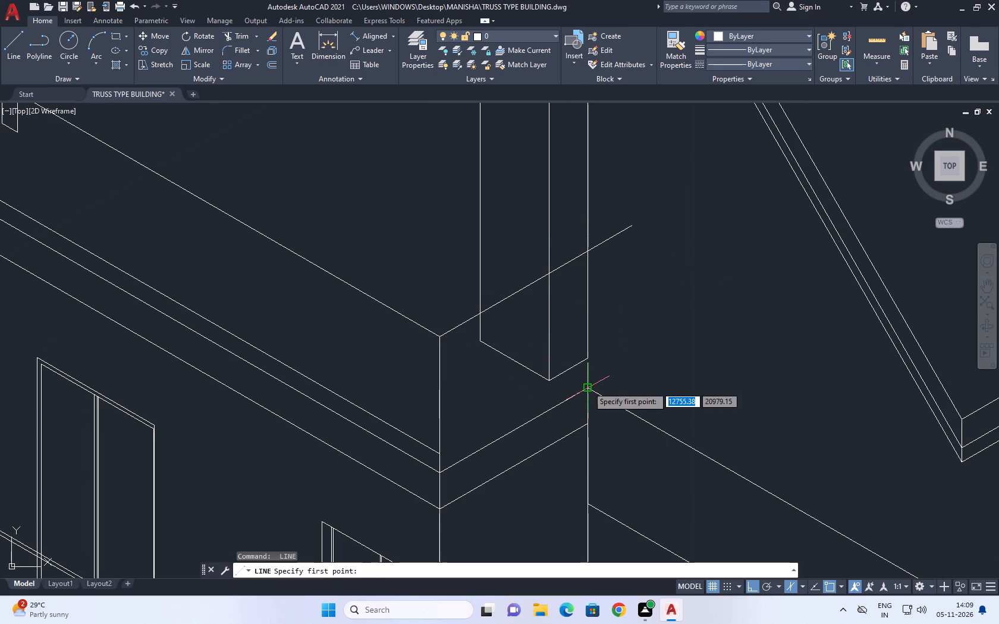
{"action": "left_click", "coordinate": [584, 386]}
{"action": "left_click", "coordinate": [585, 228]}
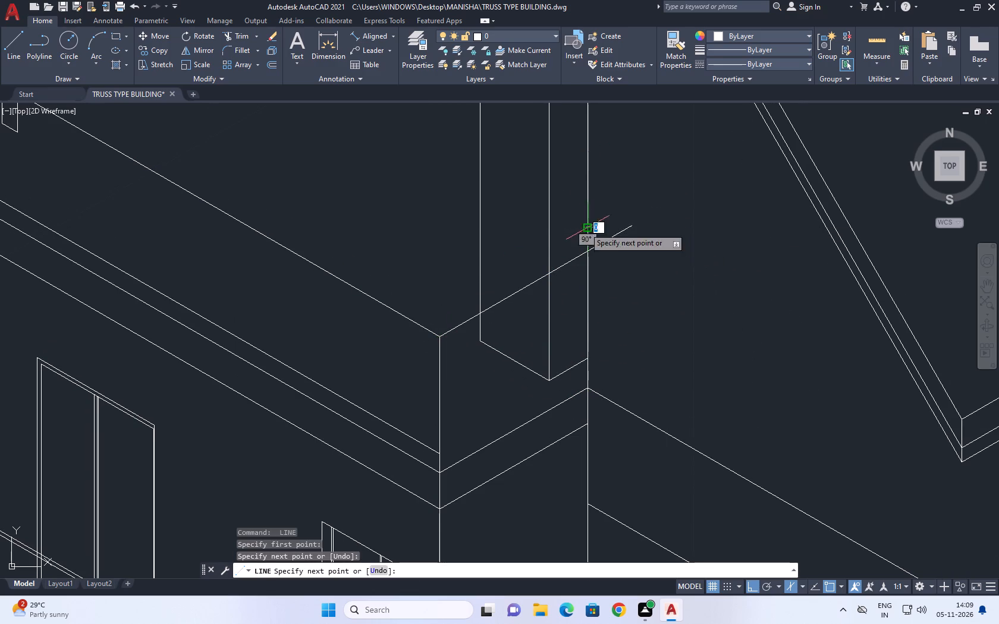
{"action": "key", "text": "space"}
Fillet the 30° line crossing the column and the vertical from the parapet's inner corner with radius 0 into a sharp corner.
{"action": "key", "text": "f"}
{"action": "key", "text": "space"}
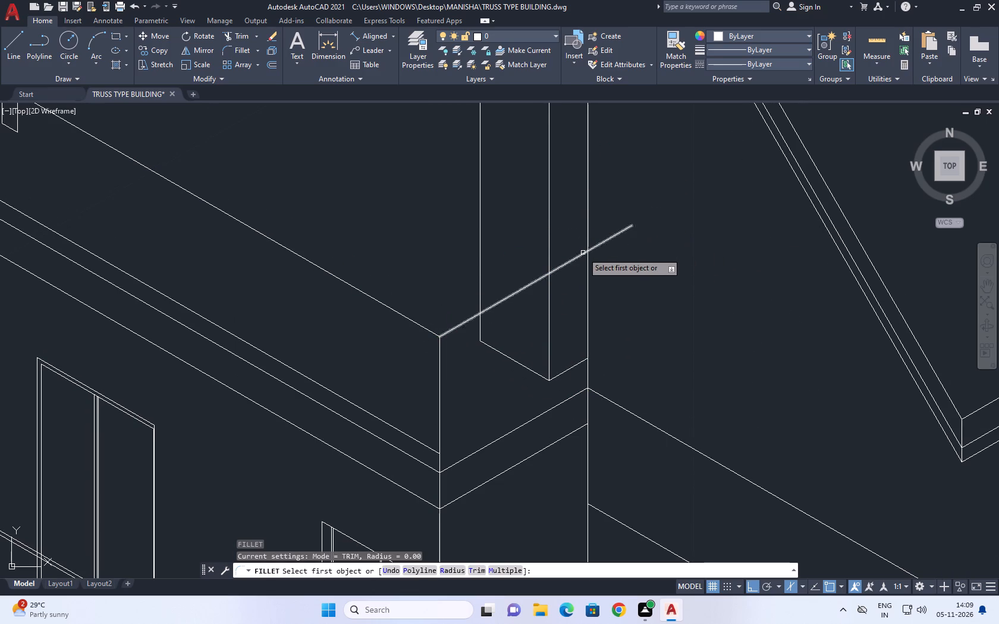
{"action": "left_click", "coordinate": [581, 253]}
{"action": "left_click", "coordinate": [588, 260]}
{"action": "left_click", "coordinate": [576, 144]}
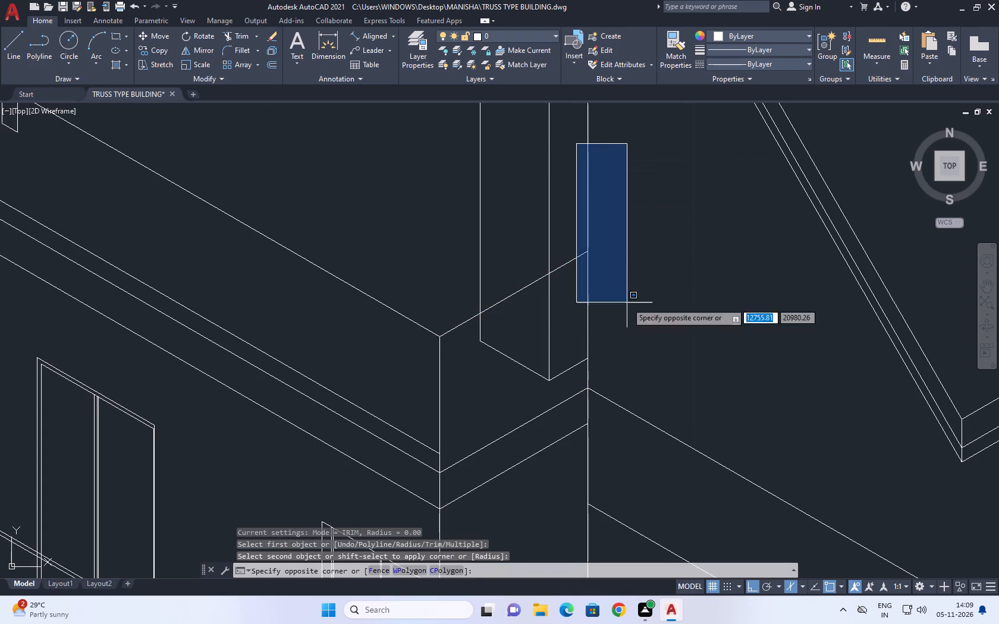
{"action": "left_click", "coordinate": [634, 337]}
Draw a line about 5.4 long at 330° in the left isoplane from the new inner corner to just past the roof's lowest eave corner.
{"action": "middle_click_drag", "start_coordinate": [573, 291], "coordinate": [618, 352]}
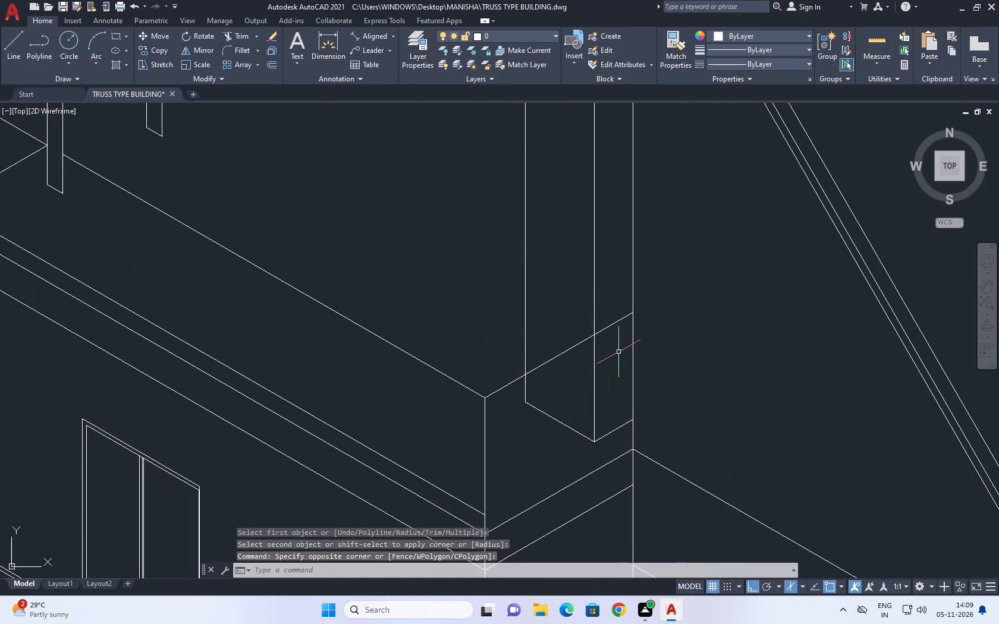
{"action": "scroll", "coordinate": [620, 352], "scroll_direction": "down", "scroll_amount": 2}
{"action": "middle_click_drag", "start_coordinate": [645, 382], "coordinate": [708, 417]}
{"action": "middle_click_drag", "start_coordinate": [709, 402], "coordinate": [634, 352]}
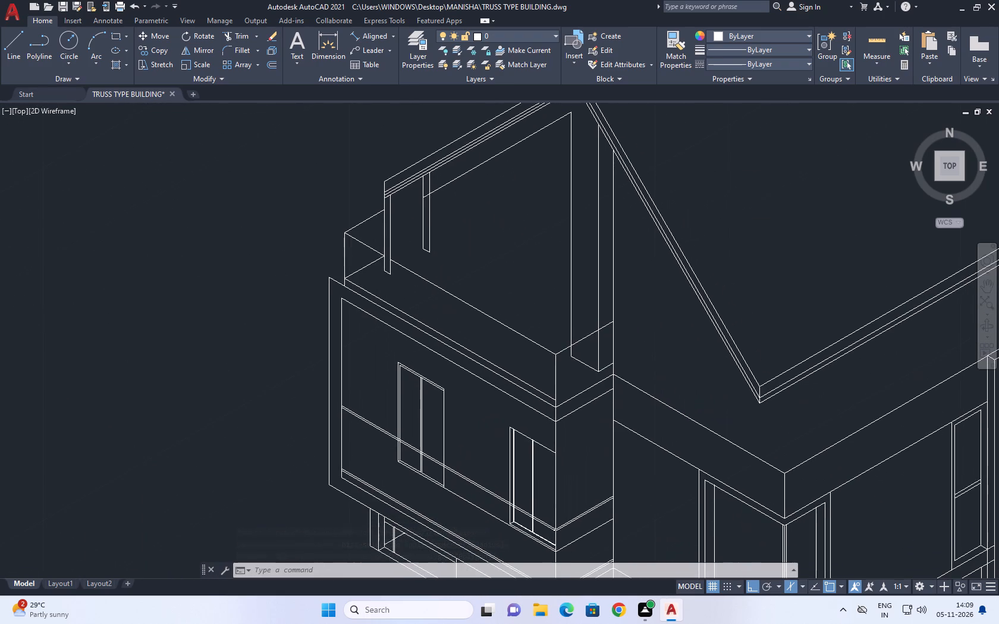
{"action": "type", "text": "L"}
{"action": "key", "text": "space"}
{"action": "left_click", "coordinate": [610, 324]}
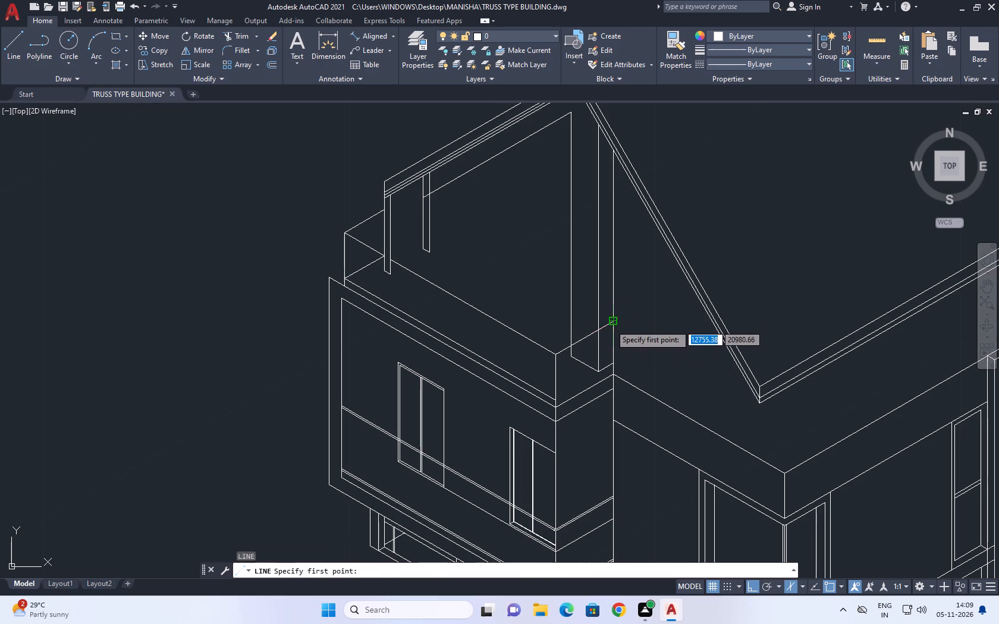
{"action": "key", "text": "F5"}
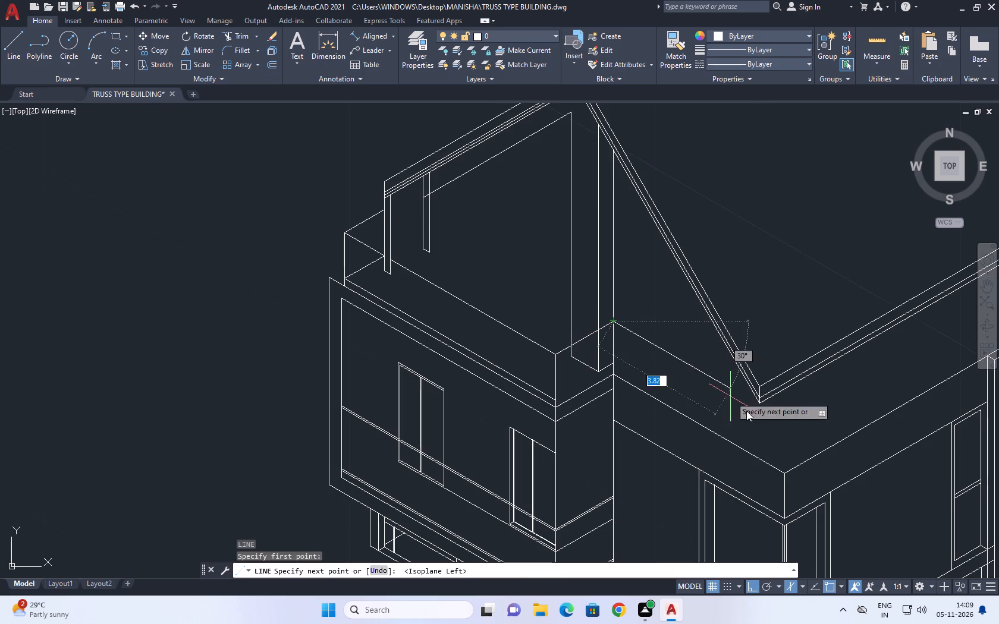
{"action": "middle_click_drag", "start_coordinate": [781, 423], "coordinate": [718, 385]}
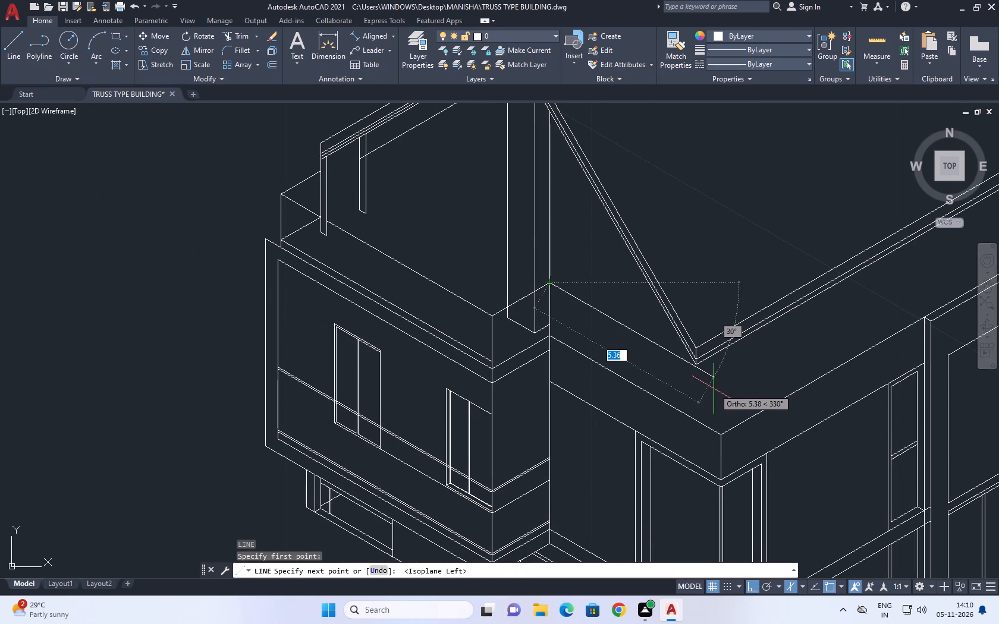
{"action": "left_click", "coordinate": [715, 392]}
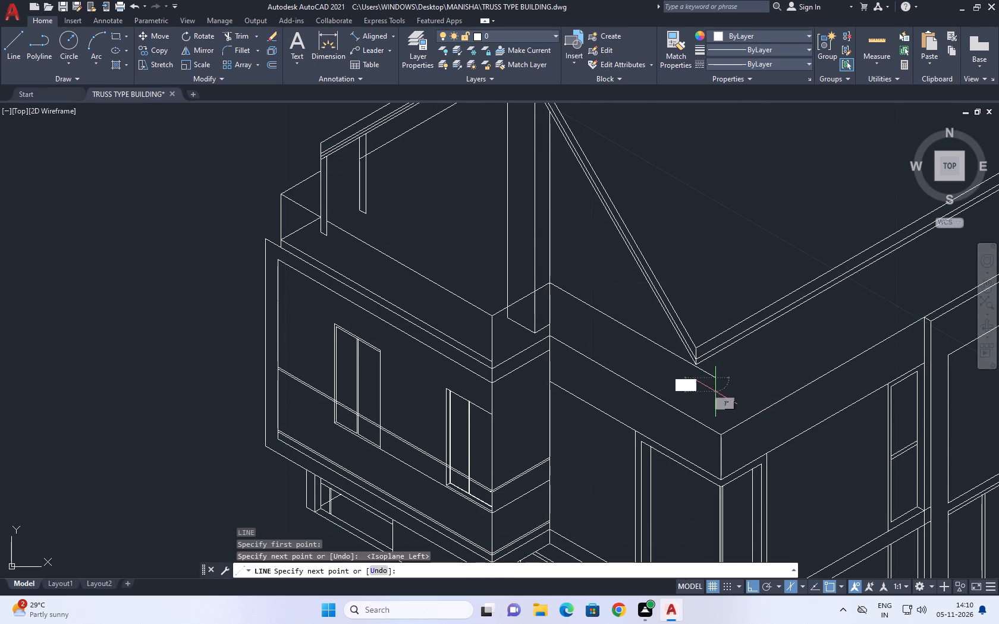
{"action": "key", "text": "space"}
Draw a vertical line about 1.8 long upward from the front wall's outer top corner, near the end of the new 330° line.
{"action": "key", "text": "space"}
{"action": "left_click", "coordinate": [721, 434]}
{"action": "scroll", "coordinate": [720, 370], "scroll_direction": "up", "scroll_amount": 1}
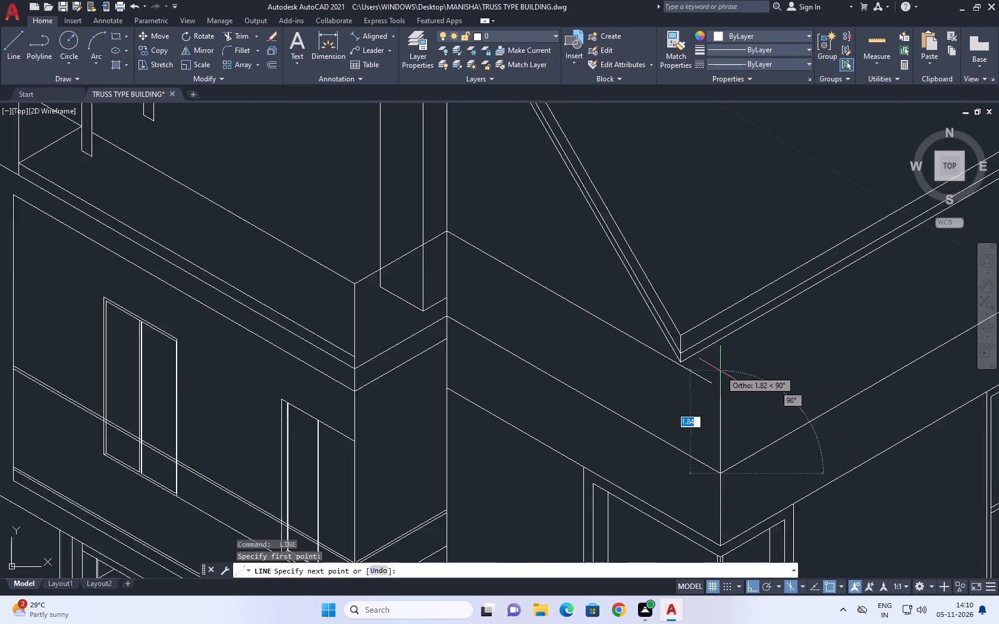
{"action": "scroll", "coordinate": [720, 371], "scroll_direction": "up", "scroll_amount": 1}
{"action": "left_click", "coordinate": [720, 368]}
{"action": "key", "text": "space"}
Fillet the 330° line and the new vertical at the front wall's outer corner with radius 0 into a sharp corner.
{"action": "key", "text": "f"}
{"action": "key", "text": "space"}
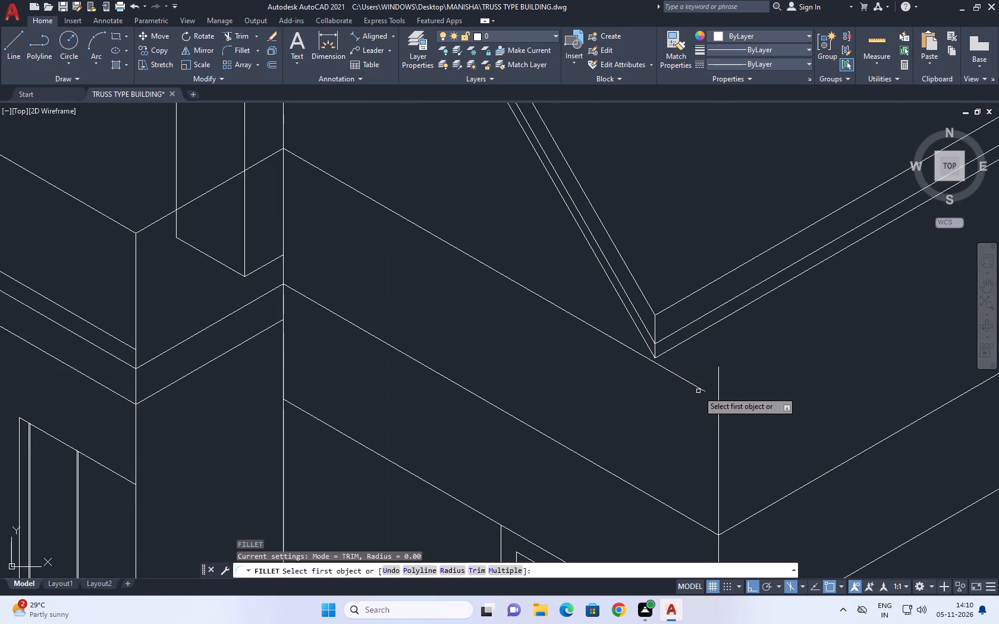
{"action": "left_click", "coordinate": [700, 389]}
{"action": "left_click", "coordinate": [720, 417]}
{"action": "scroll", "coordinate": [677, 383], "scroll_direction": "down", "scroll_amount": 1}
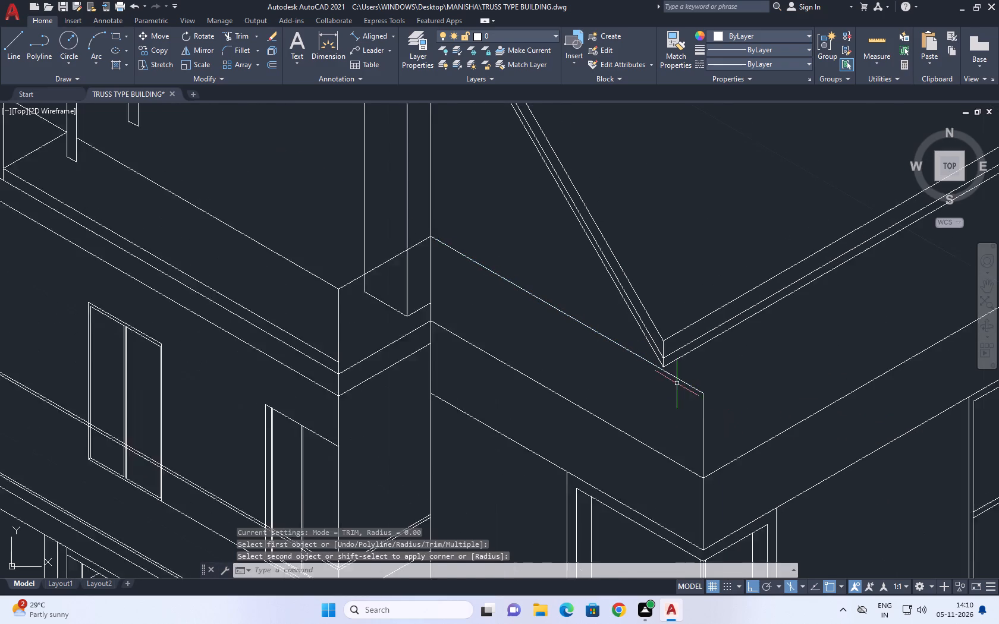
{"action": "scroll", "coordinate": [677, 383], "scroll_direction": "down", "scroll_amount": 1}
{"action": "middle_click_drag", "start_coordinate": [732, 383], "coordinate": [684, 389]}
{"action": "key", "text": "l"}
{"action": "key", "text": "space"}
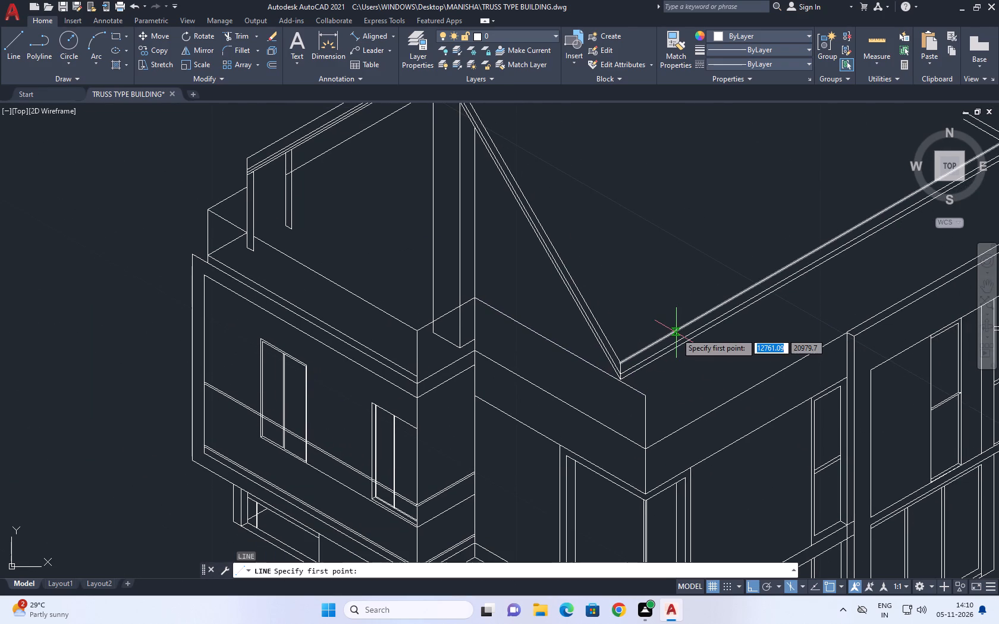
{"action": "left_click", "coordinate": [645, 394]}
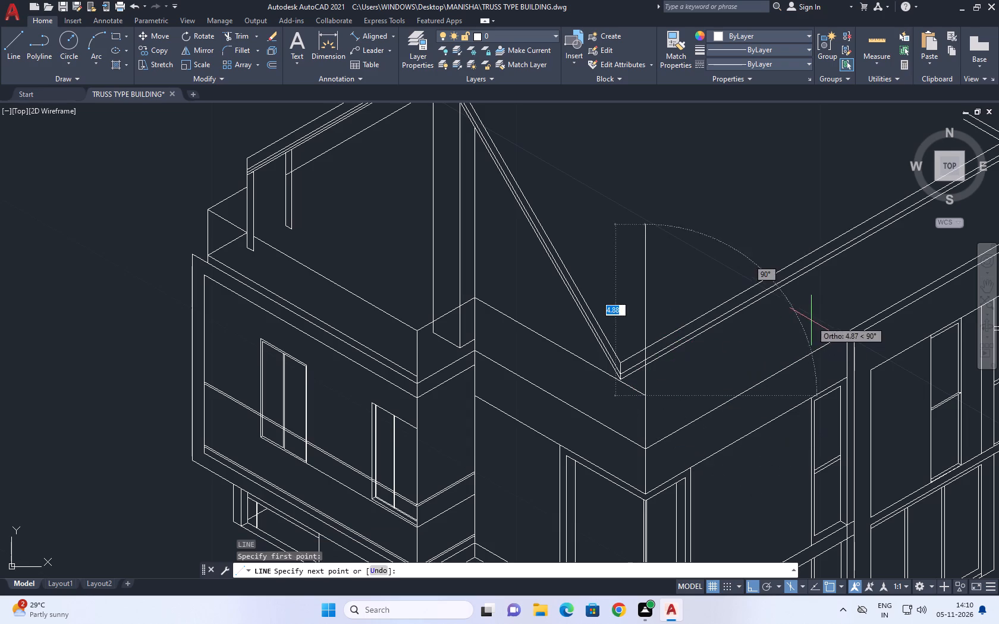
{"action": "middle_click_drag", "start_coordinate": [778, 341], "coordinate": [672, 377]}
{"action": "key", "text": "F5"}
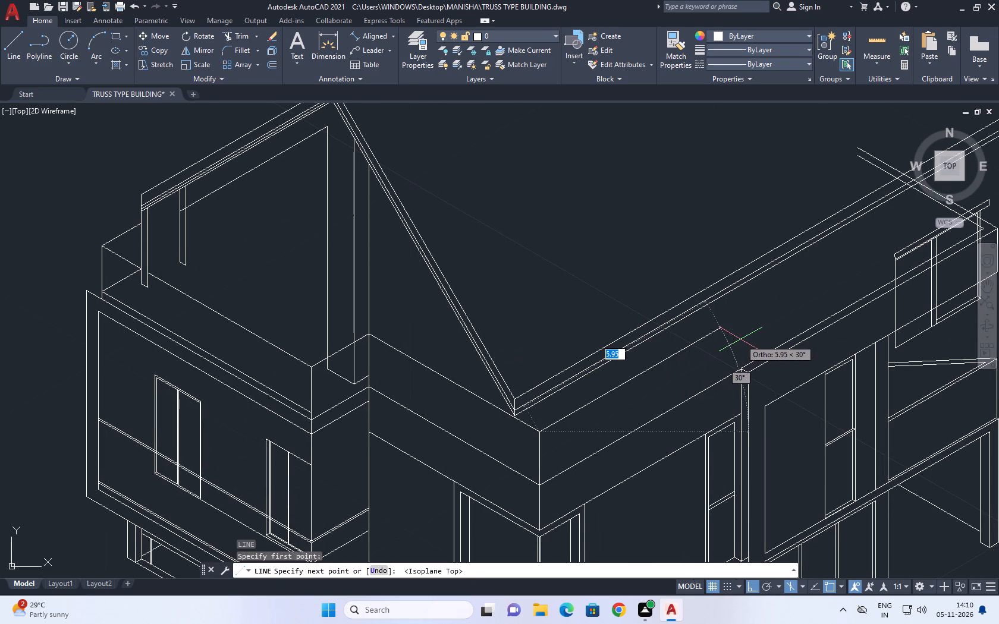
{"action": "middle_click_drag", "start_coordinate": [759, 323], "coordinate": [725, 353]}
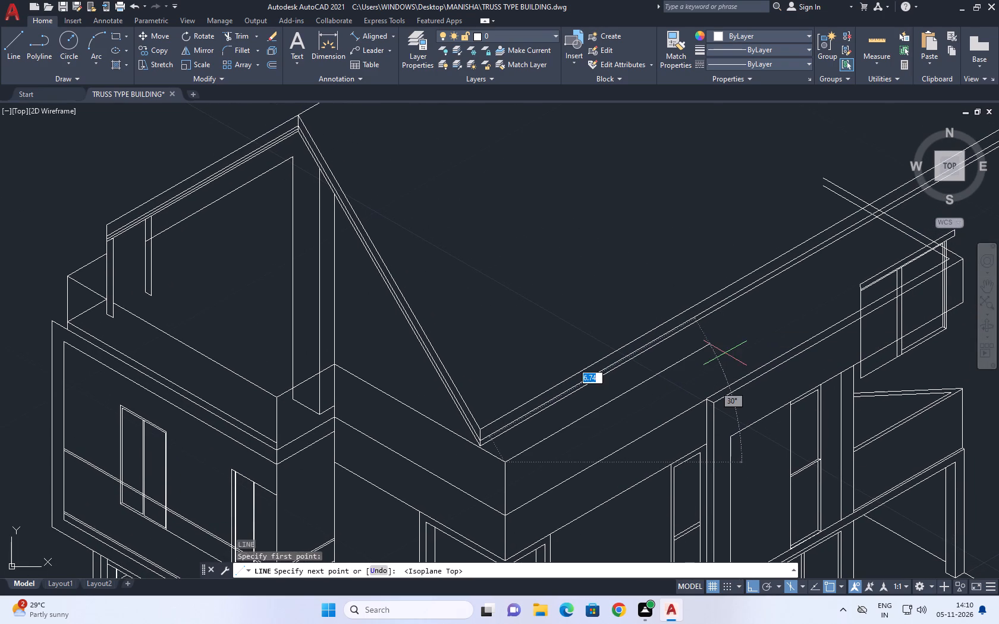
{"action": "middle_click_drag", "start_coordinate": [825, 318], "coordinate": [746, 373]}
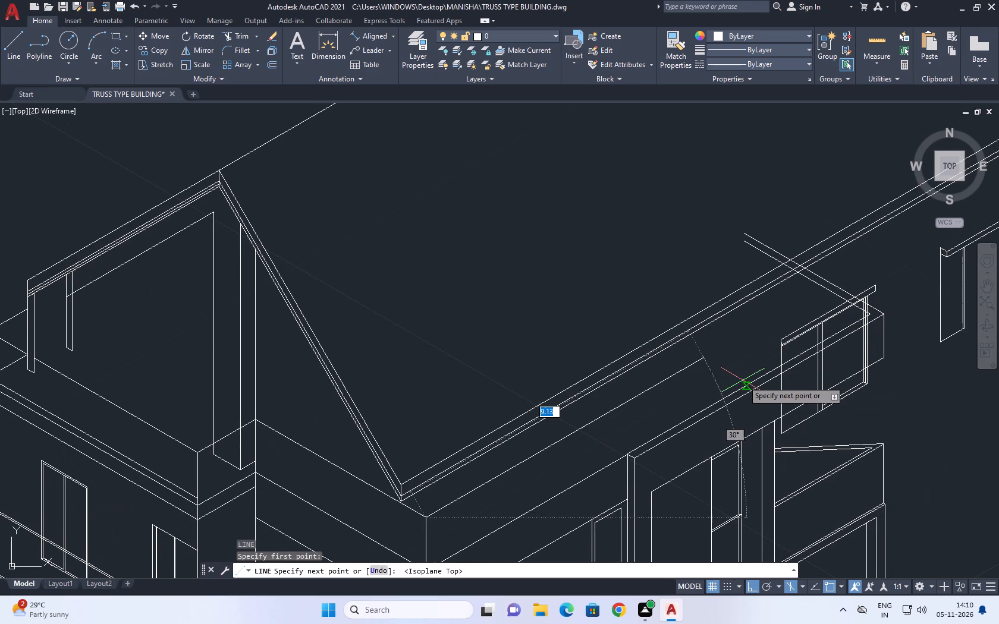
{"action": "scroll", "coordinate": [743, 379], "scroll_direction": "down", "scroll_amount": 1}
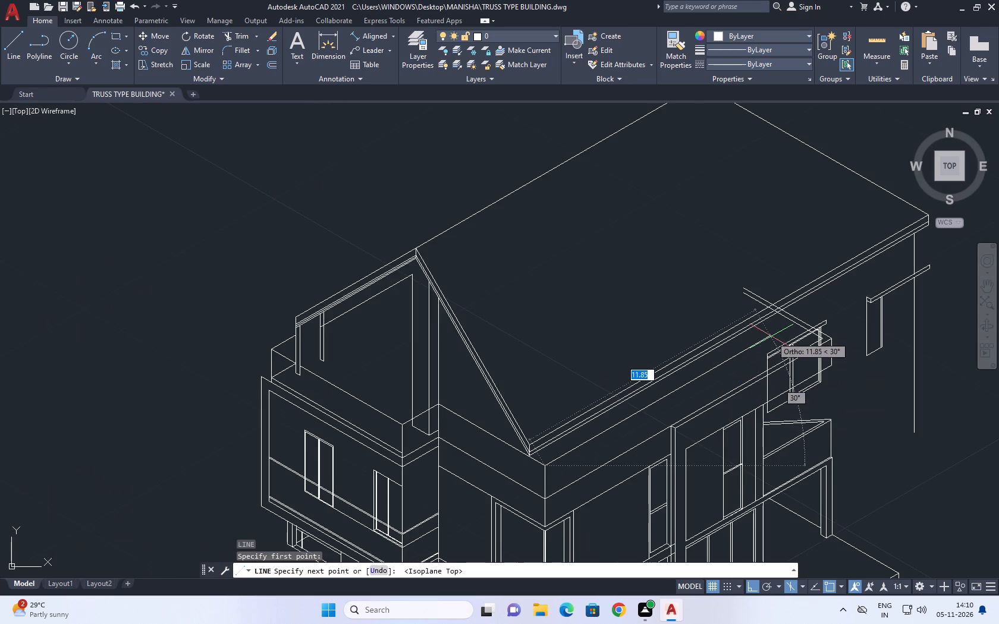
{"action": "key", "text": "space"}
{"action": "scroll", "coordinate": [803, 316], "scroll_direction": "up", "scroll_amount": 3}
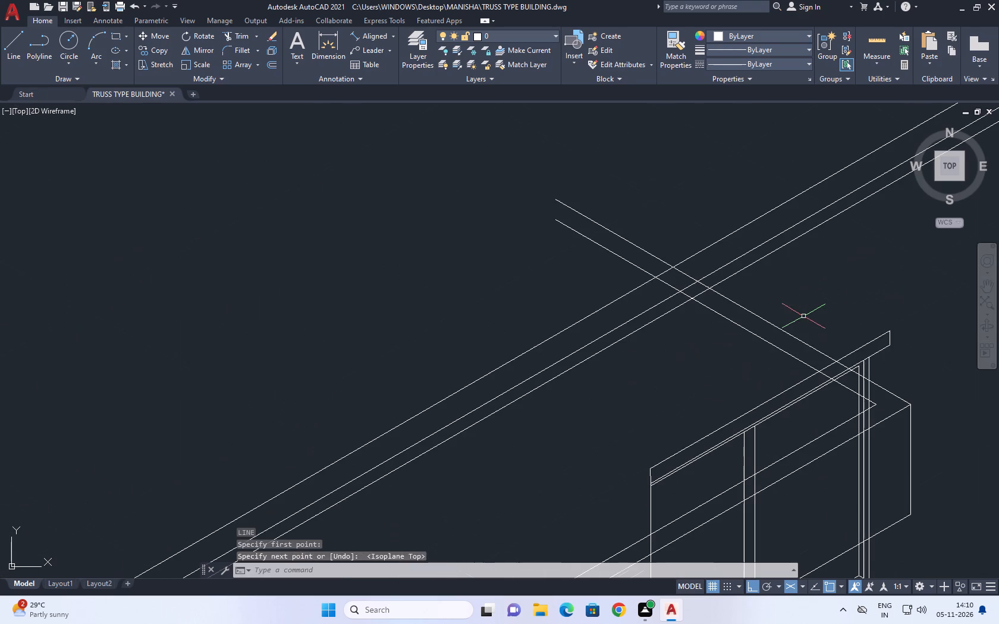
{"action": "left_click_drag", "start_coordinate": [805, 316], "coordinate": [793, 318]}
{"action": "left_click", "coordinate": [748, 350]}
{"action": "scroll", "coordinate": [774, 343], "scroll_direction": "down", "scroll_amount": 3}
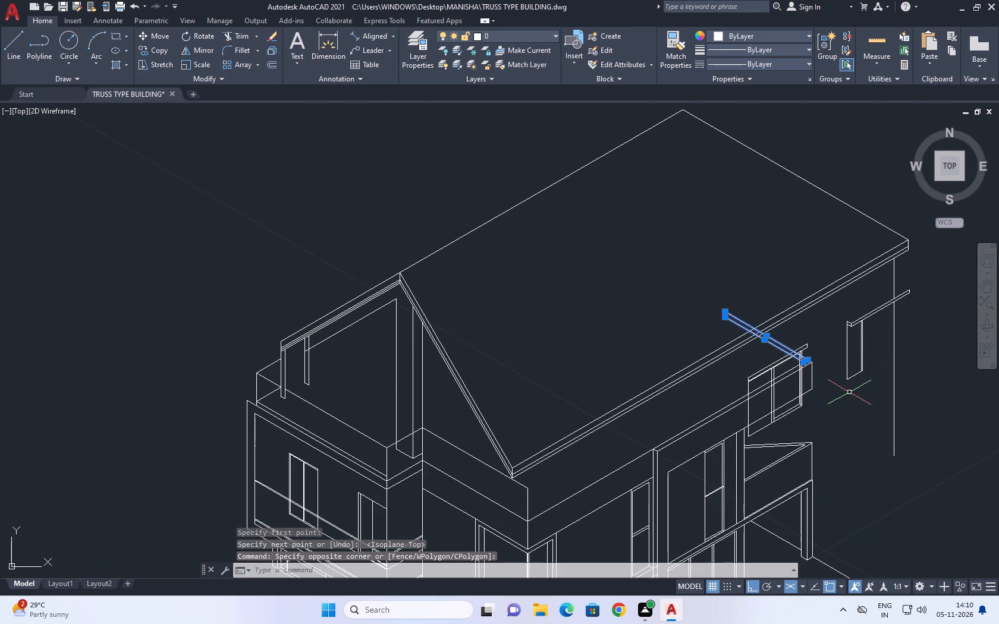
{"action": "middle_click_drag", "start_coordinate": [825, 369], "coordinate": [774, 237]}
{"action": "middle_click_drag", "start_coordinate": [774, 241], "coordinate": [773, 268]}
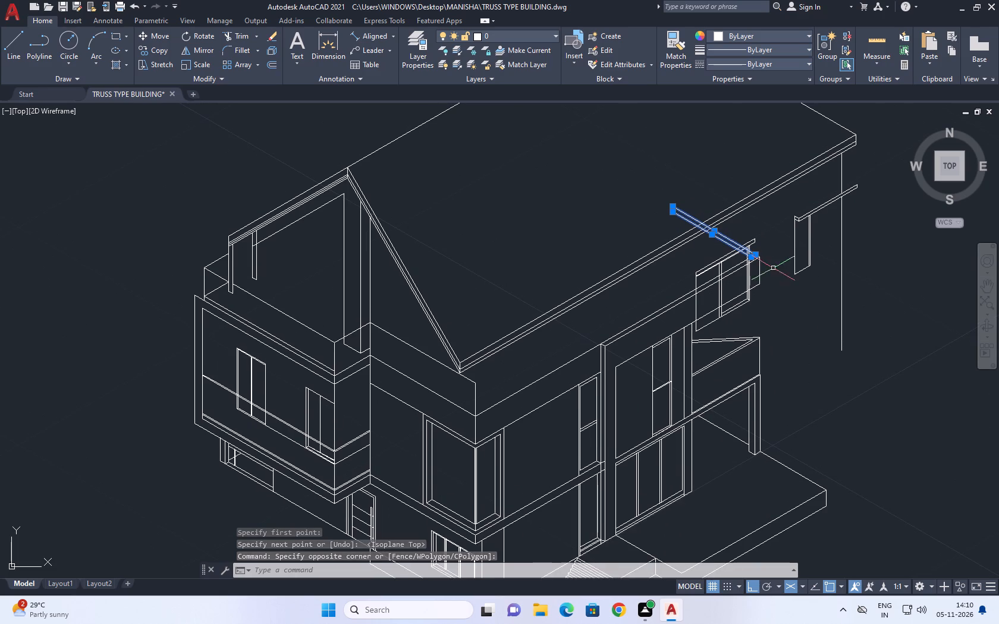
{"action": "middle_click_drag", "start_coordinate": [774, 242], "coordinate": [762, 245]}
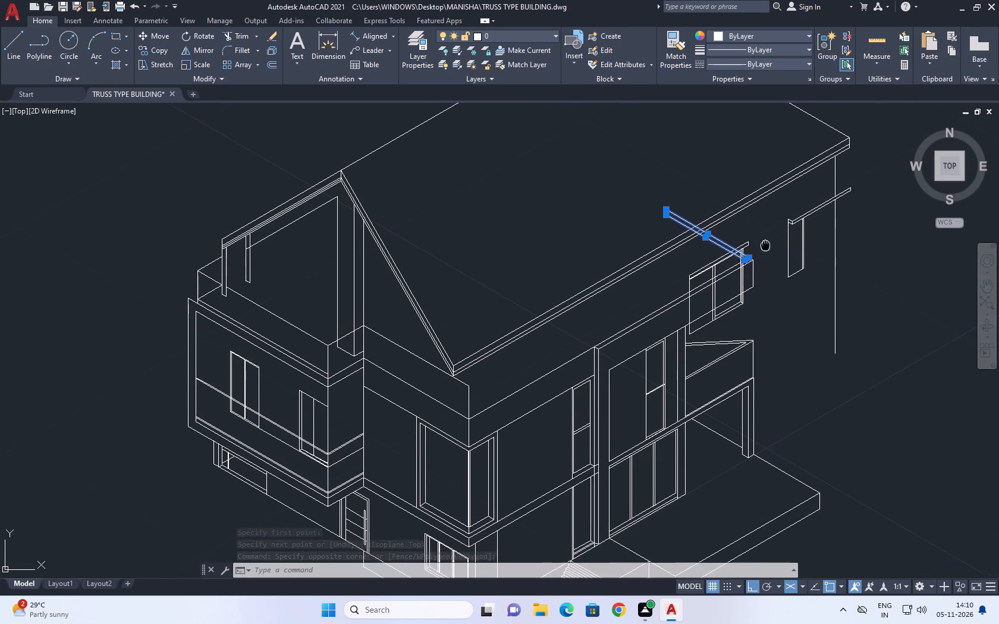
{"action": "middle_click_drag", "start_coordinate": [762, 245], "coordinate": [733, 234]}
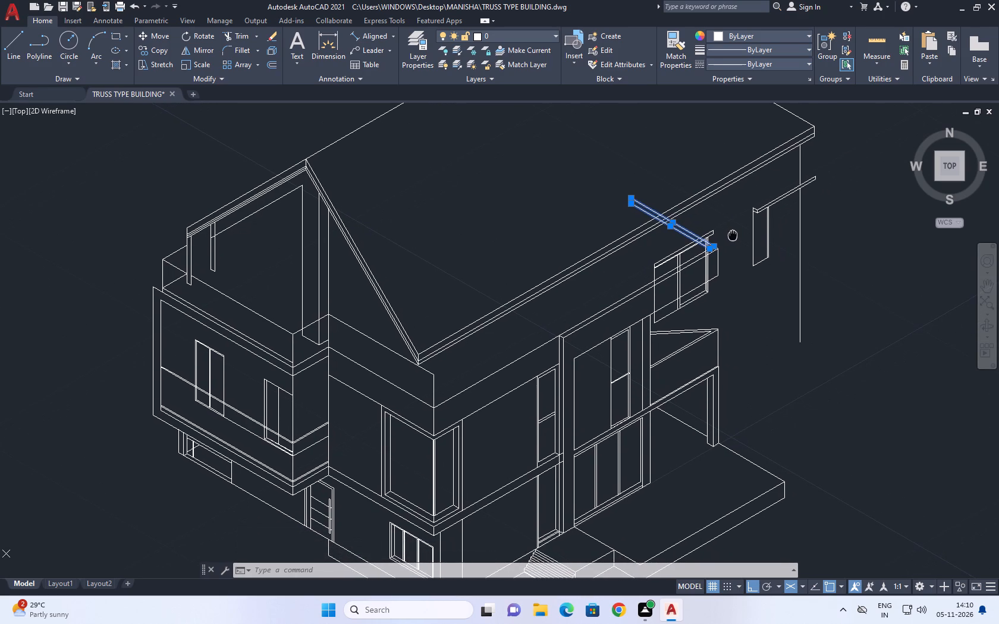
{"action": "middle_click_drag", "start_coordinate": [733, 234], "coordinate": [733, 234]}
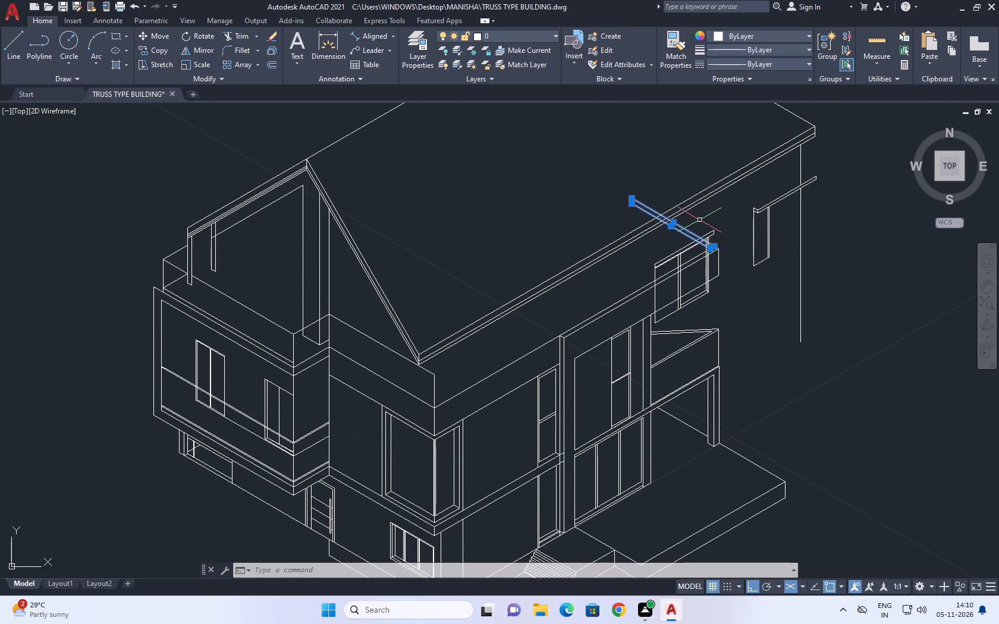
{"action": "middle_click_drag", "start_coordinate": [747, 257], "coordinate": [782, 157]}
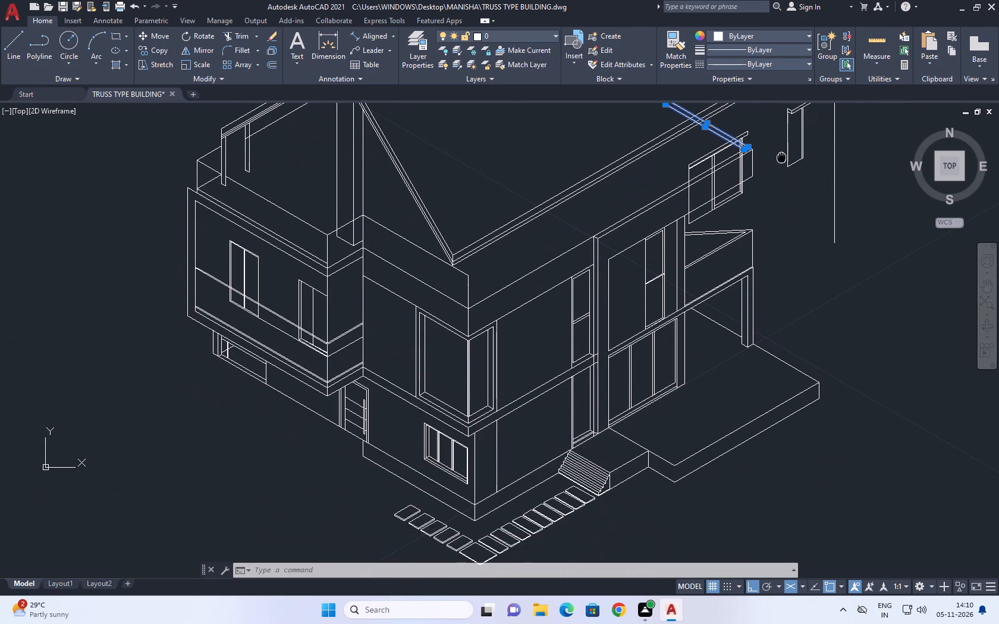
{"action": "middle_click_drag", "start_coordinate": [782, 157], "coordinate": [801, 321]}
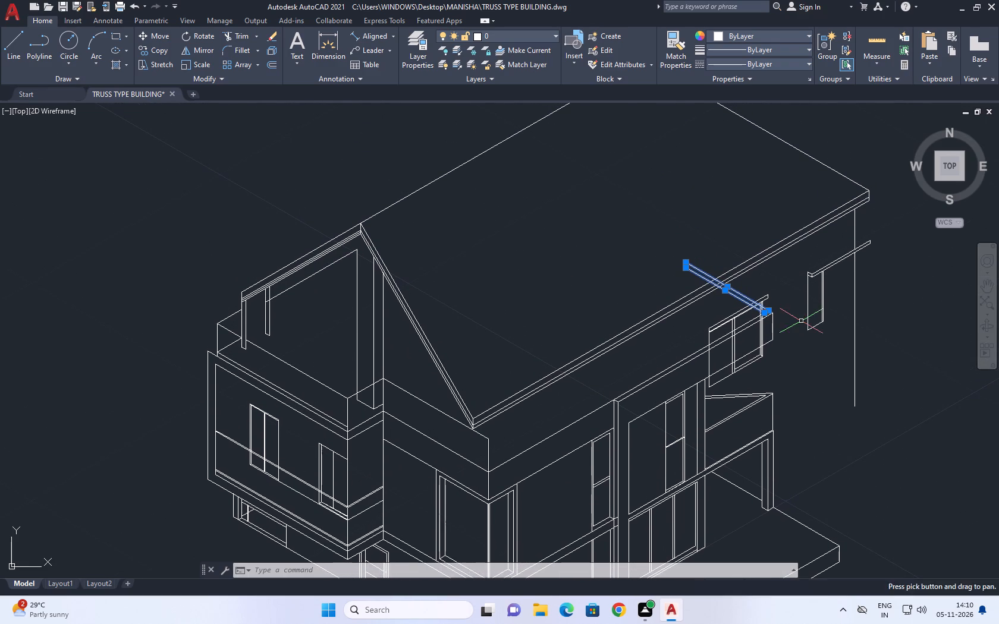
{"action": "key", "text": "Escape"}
Trim the roof's long eave lines beyond the pair of short lines crossing them near the far balcony window.
{"action": "middle_click_drag", "start_coordinate": [772, 268], "coordinate": [770, 294]}
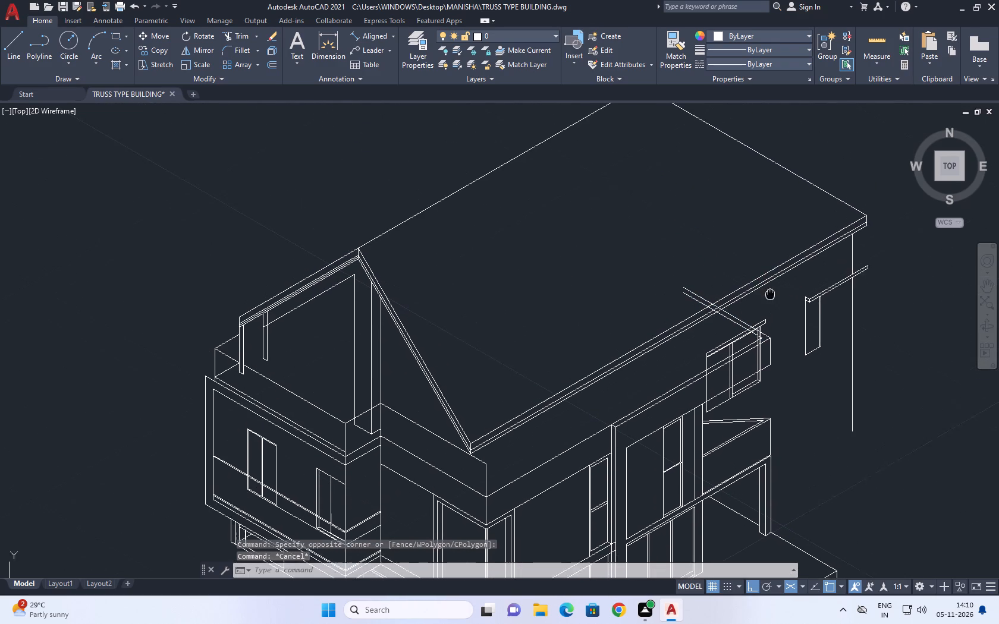
{"action": "middle_click_drag", "start_coordinate": [770, 294], "coordinate": [771, 301]}
{"action": "type", "text": "TR"}
{"action": "key", "text": "space"}
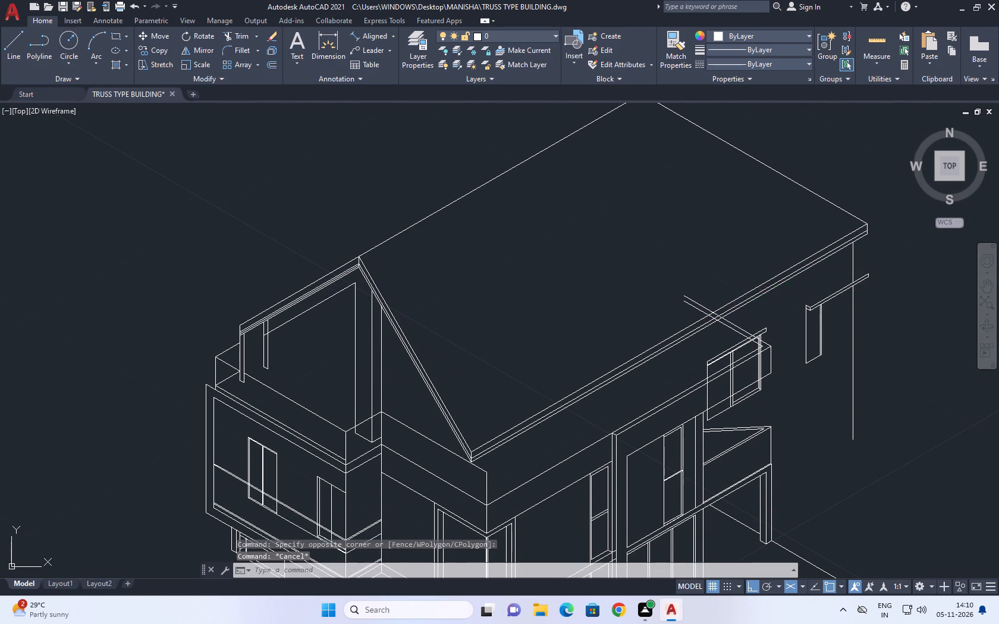
{"action": "left_click", "coordinate": [762, 305]}
{"action": "left_click", "coordinate": [727, 269]}
{"action": "scroll", "coordinate": [744, 278], "scroll_direction": "down", "scroll_amount": 1}
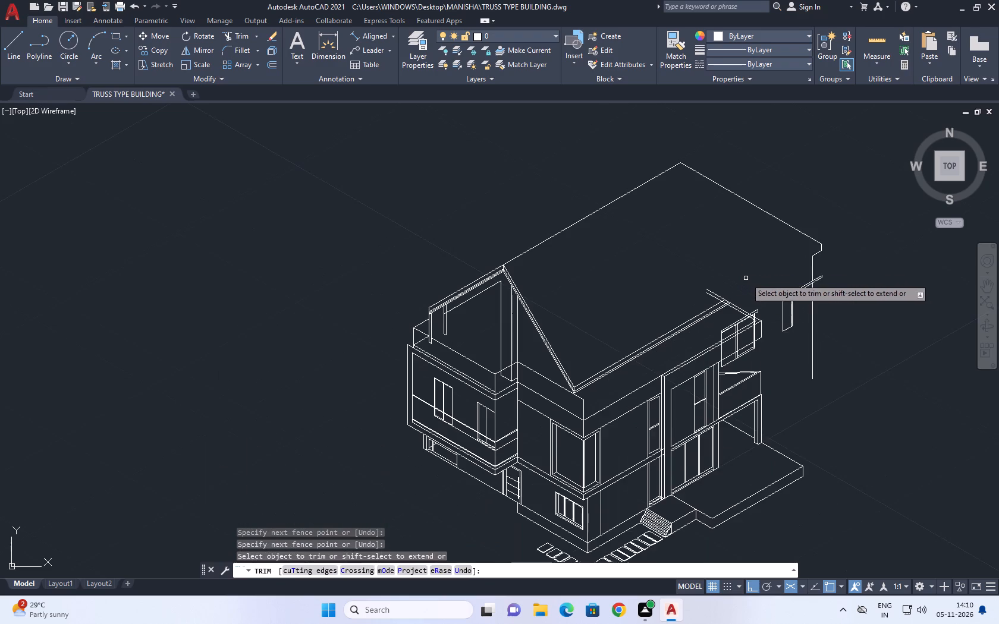
{"action": "middle_click_drag", "start_coordinate": [747, 243], "coordinate": [741, 269]}
{"action": "key", "text": "Escape"}
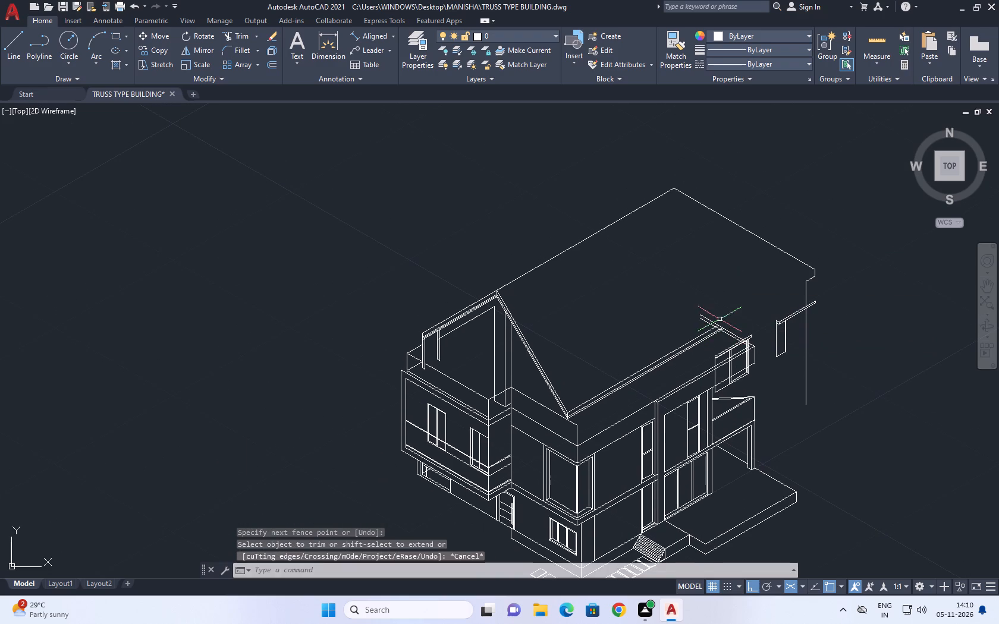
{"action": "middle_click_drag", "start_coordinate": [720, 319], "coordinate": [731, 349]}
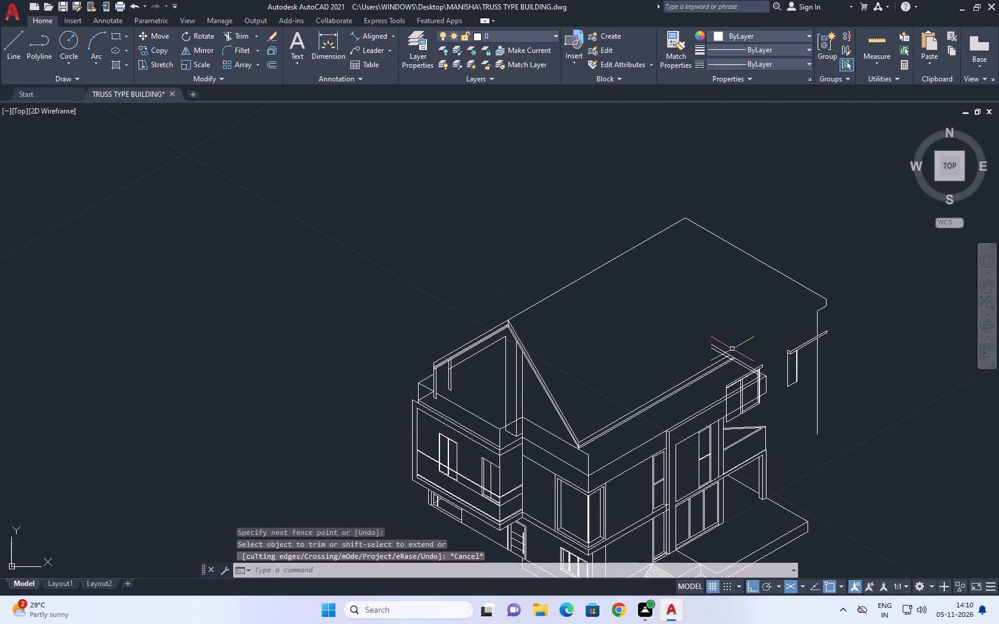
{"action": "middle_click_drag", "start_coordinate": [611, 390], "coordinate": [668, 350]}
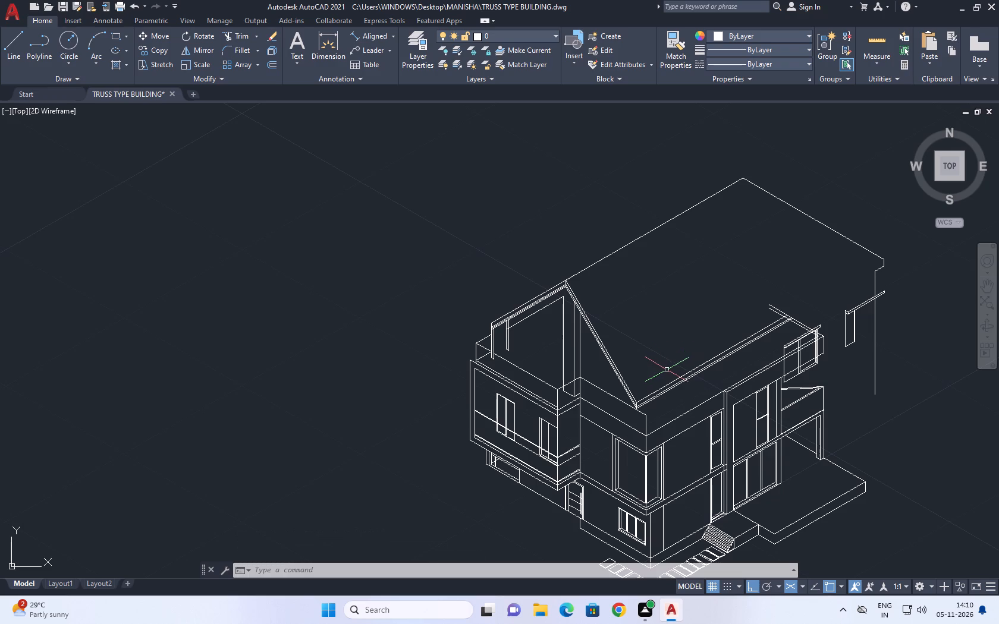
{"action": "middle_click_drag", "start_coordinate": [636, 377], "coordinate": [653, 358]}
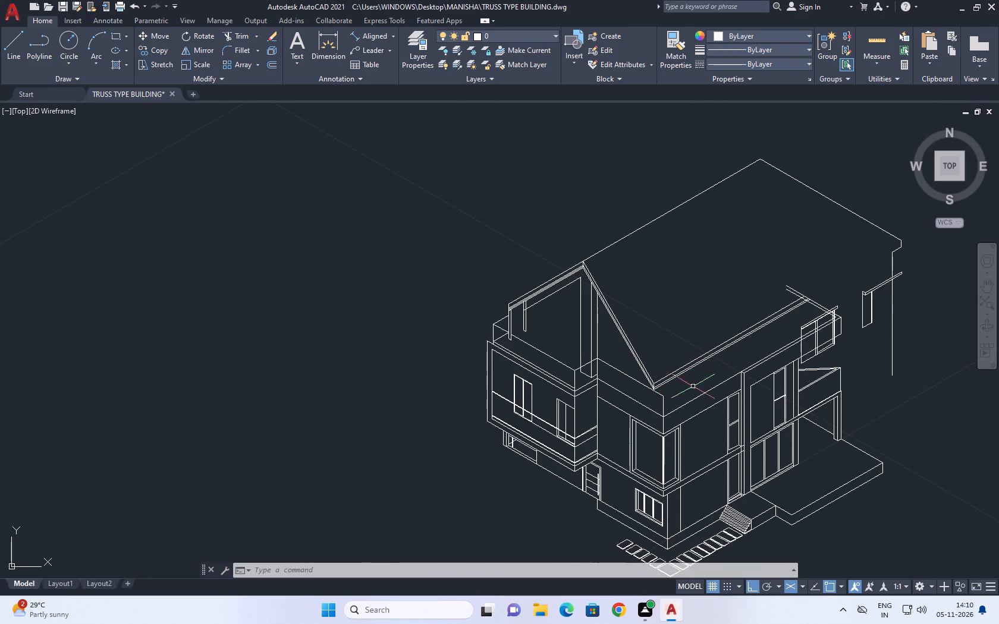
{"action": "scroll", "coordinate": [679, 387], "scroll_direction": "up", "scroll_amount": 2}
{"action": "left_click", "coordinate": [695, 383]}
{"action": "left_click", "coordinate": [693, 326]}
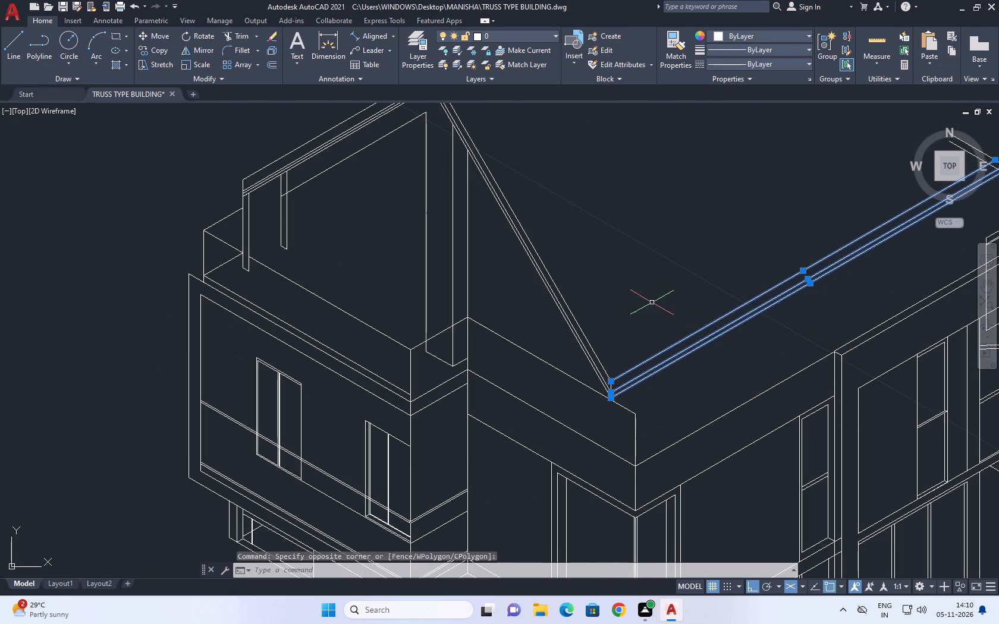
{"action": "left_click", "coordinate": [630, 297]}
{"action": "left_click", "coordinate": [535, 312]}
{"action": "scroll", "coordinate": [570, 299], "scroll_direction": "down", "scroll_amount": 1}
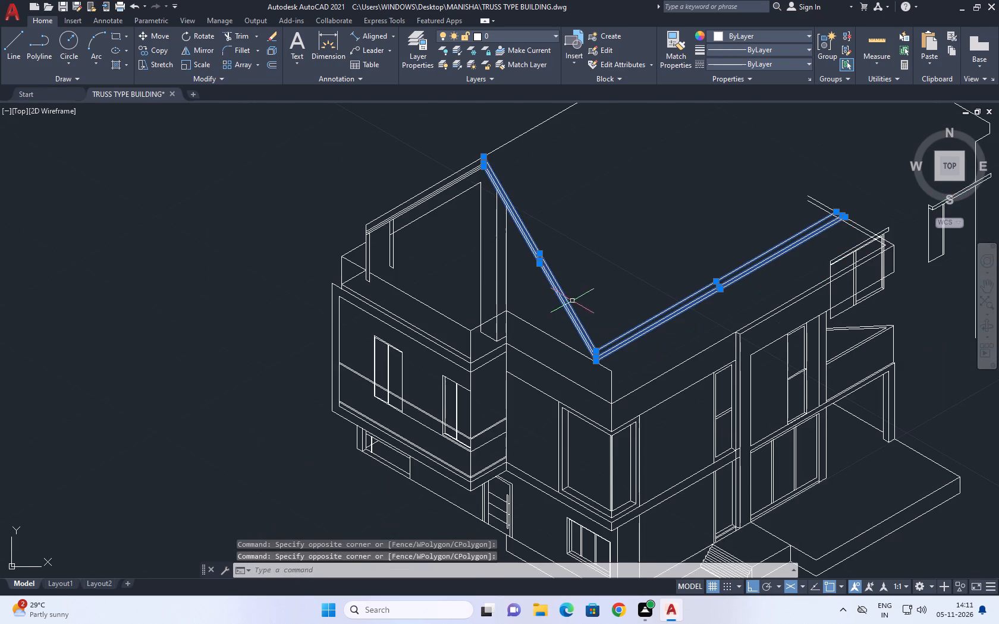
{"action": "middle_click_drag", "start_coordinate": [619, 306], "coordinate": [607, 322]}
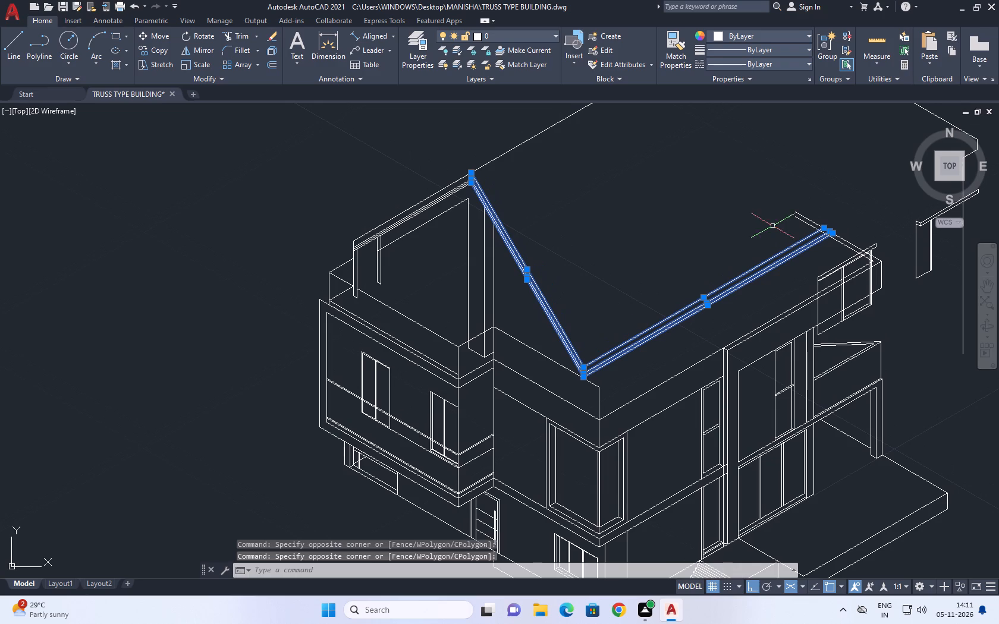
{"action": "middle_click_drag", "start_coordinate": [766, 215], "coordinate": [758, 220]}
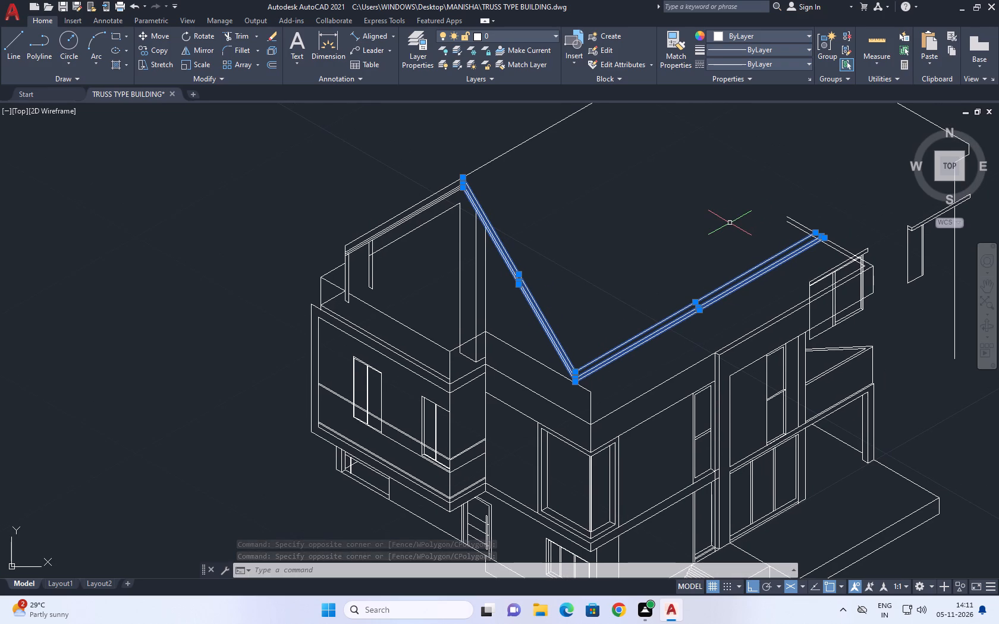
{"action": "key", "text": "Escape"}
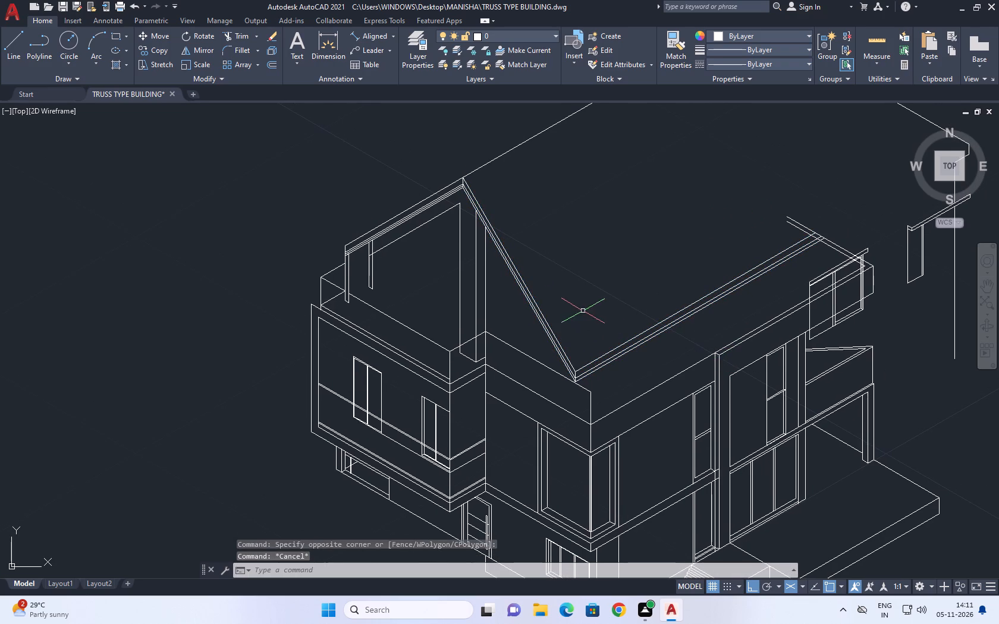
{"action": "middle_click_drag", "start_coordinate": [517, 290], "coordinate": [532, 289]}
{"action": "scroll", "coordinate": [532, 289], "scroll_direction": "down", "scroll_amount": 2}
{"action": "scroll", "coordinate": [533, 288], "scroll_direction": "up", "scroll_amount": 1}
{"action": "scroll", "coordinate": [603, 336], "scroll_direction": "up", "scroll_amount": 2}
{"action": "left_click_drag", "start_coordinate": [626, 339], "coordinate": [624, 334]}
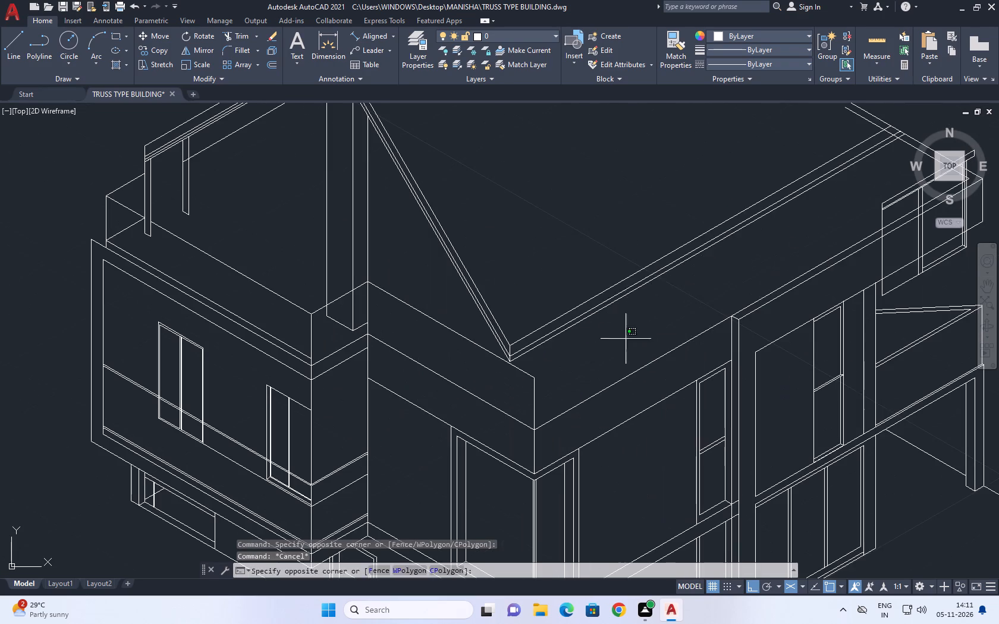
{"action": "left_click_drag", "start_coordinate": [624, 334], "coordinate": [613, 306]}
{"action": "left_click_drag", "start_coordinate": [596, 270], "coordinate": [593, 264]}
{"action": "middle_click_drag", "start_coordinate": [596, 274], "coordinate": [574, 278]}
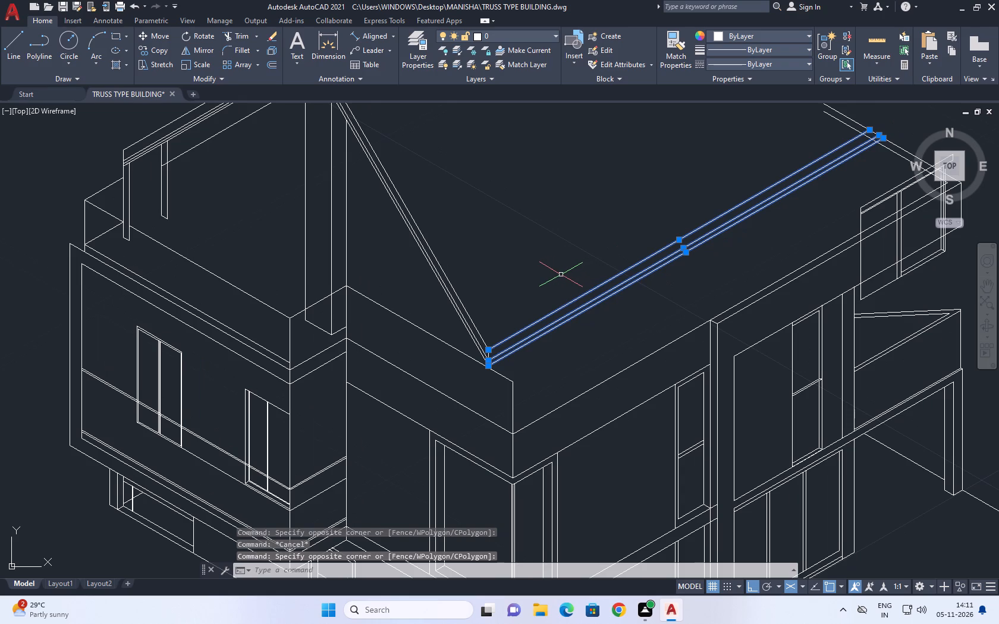
Undo the last trim of the roof's long eave lines.
{"action": "key", "text": "ctrl+z"}
{"action": "key", "text": "ctrl+z"}
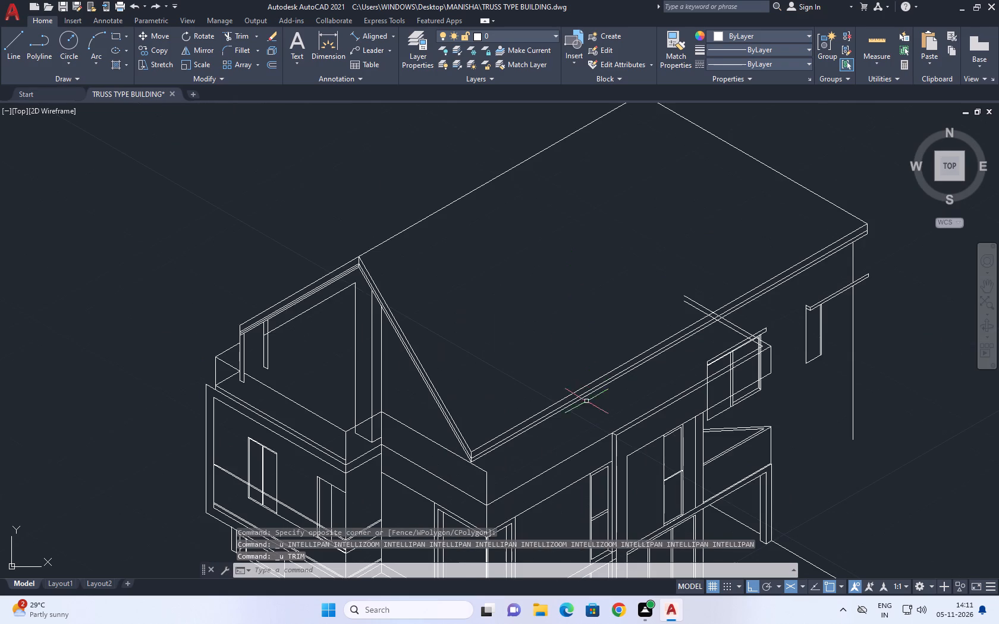
Move the roof's eave, gable slope, ridge and far slope lines with the far vertical edge away from the building along 330°.
{"action": "left_click_drag", "start_coordinate": [584, 414], "coordinate": [571, 379]}
{"action": "left_click", "coordinate": [545, 330]}
{"action": "left_click_drag", "start_coordinate": [482, 331], "coordinate": [464, 339]}
{"action": "left_click", "coordinate": [410, 386]}
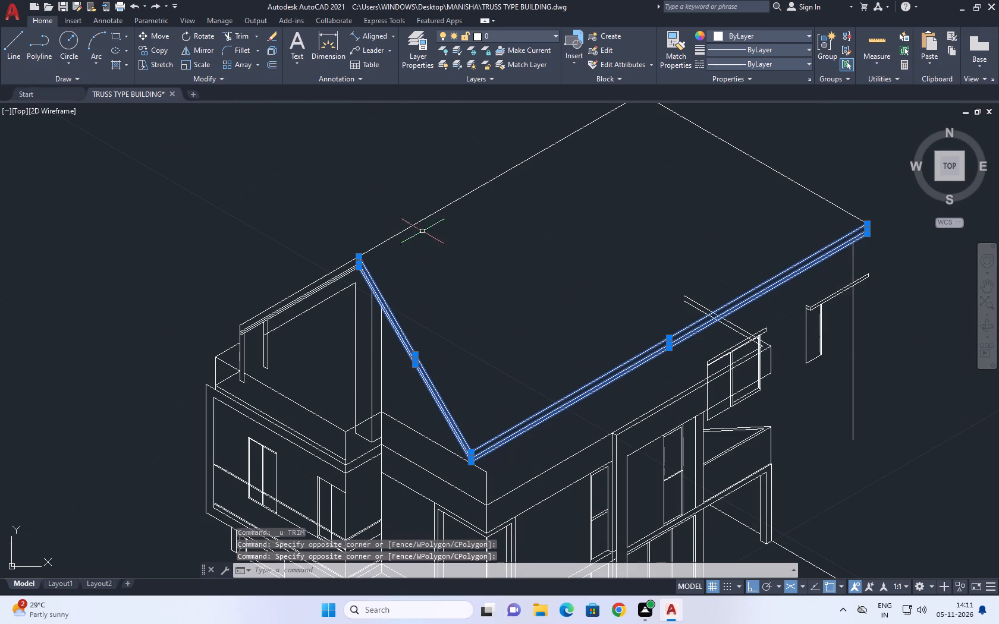
{"action": "left_click_drag", "start_coordinate": [449, 239], "coordinate": [451, 199]}
{"action": "left_click_drag", "start_coordinate": [435, 173], "coordinate": [420, 169]}
{"action": "middle_click_drag", "start_coordinate": [584, 261], "coordinate": [414, 259]}
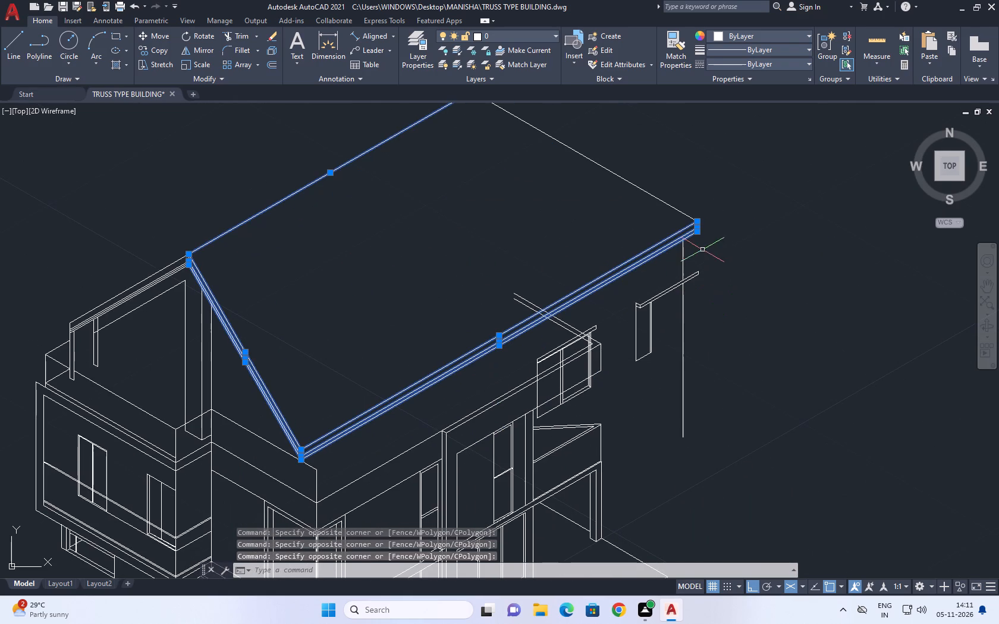
{"action": "left_click", "coordinate": [703, 246]}
{"action": "left_click_drag", "start_coordinate": [677, 213], "coordinate": [667, 191]}
{"action": "left_click_drag", "start_coordinate": [727, 364], "coordinate": [721, 364]}
{"action": "left_click", "coordinate": [678, 338]}
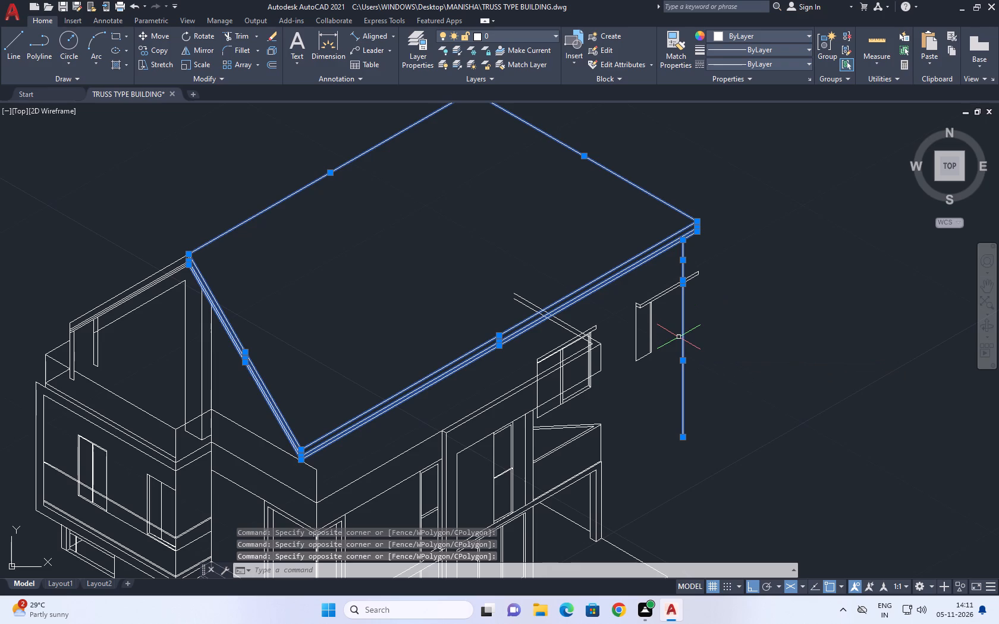
{"action": "type", "text": "M"}
{"action": "key", "text": "space"}
{"action": "left_click_drag", "start_coordinate": [432, 295], "coordinate": [430, 288]}
{"action": "scroll", "coordinate": [499, 279], "scroll_direction": "down", "scroll_amount": 2}
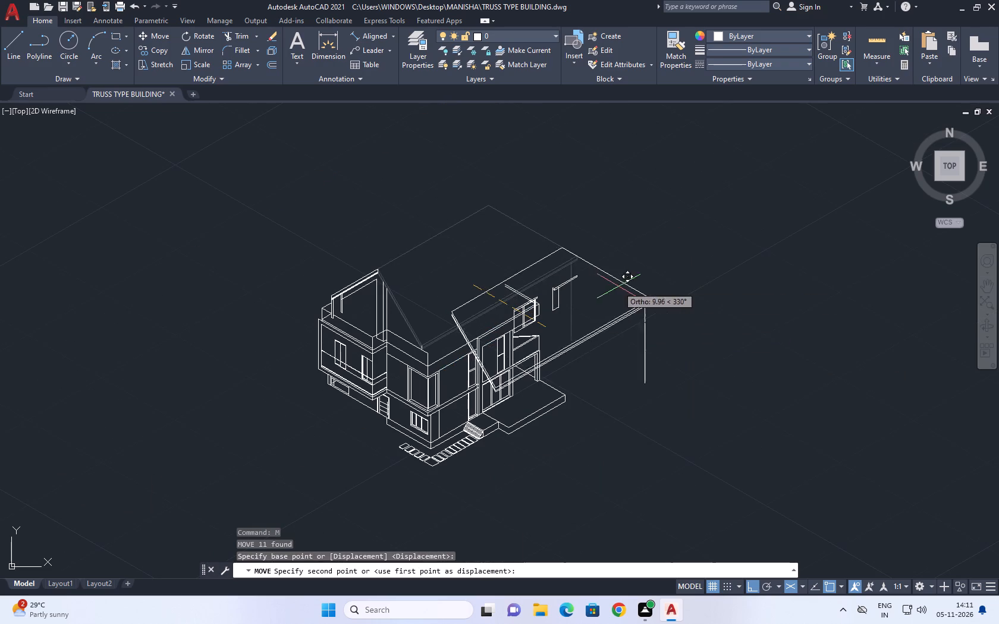
{"action": "left_click", "coordinate": [739, 409]}
Erase the short leftover vertical line on the front parapet's top edge near its outer corner.
{"action": "scroll", "coordinate": [491, 324], "scroll_direction": "up", "scroll_amount": 2}
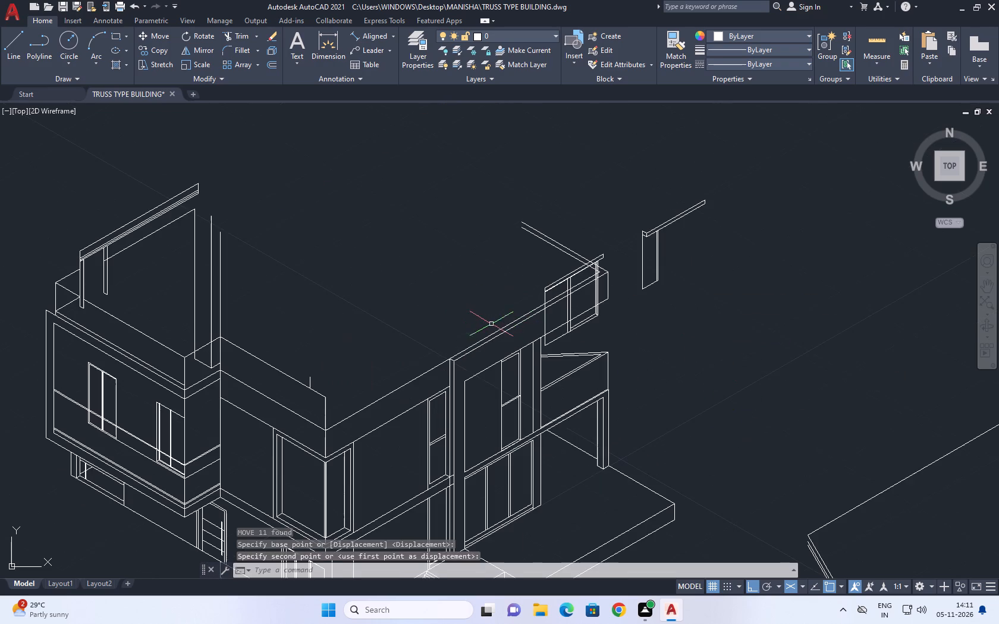
{"action": "scroll", "coordinate": [309, 388], "scroll_direction": "up", "scroll_amount": 2}
{"action": "left_click", "coordinate": [289, 337]}
{"action": "left_click", "coordinate": [335, 417]}
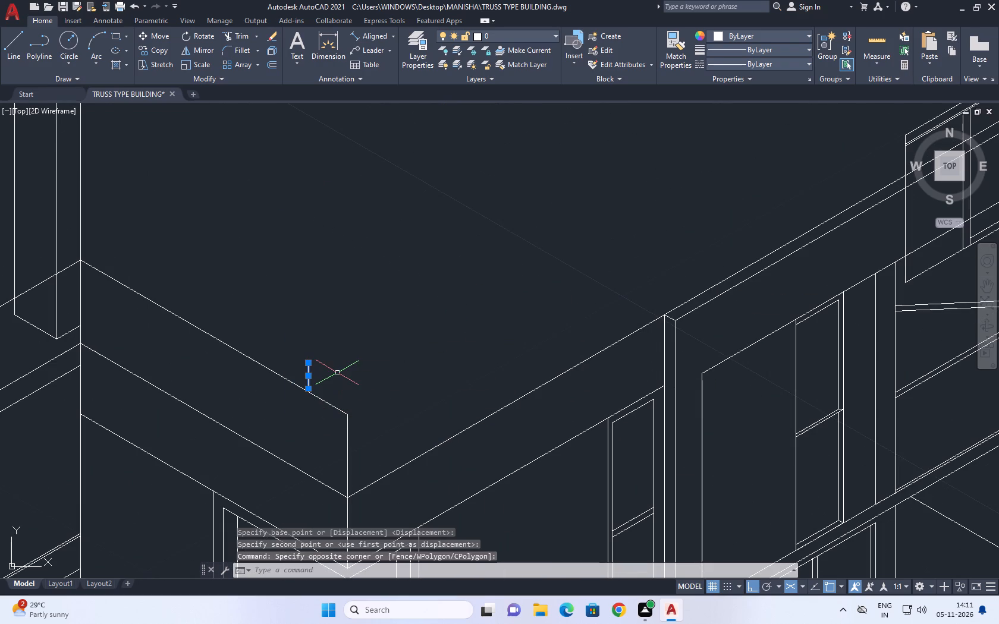
{"action": "key", "text": "Delete"}
Move the far balcony window with its frame and top band about 9.8 at 30° in the right isoplane, clear of the parapet.
{"action": "scroll", "coordinate": [364, 372], "scroll_direction": "down", "scroll_amount": 2}
{"action": "scroll", "coordinate": [629, 273], "scroll_direction": "up", "scroll_amount": 2}
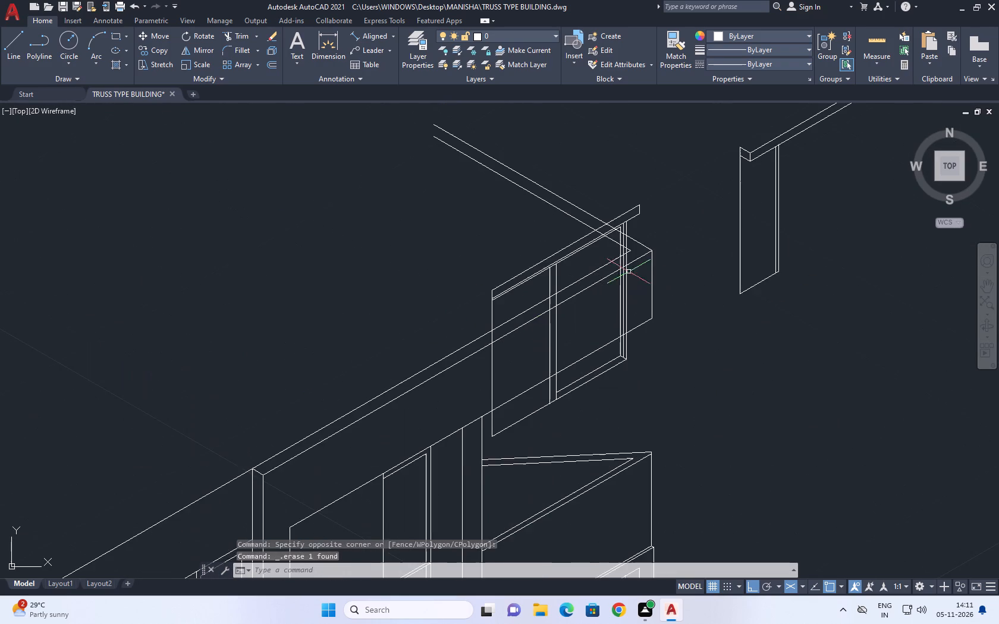
{"action": "middle_click_drag", "start_coordinate": [631, 239], "coordinate": [637, 260]}
{"action": "scroll", "coordinate": [584, 285], "scroll_direction": "down", "scroll_amount": 2}
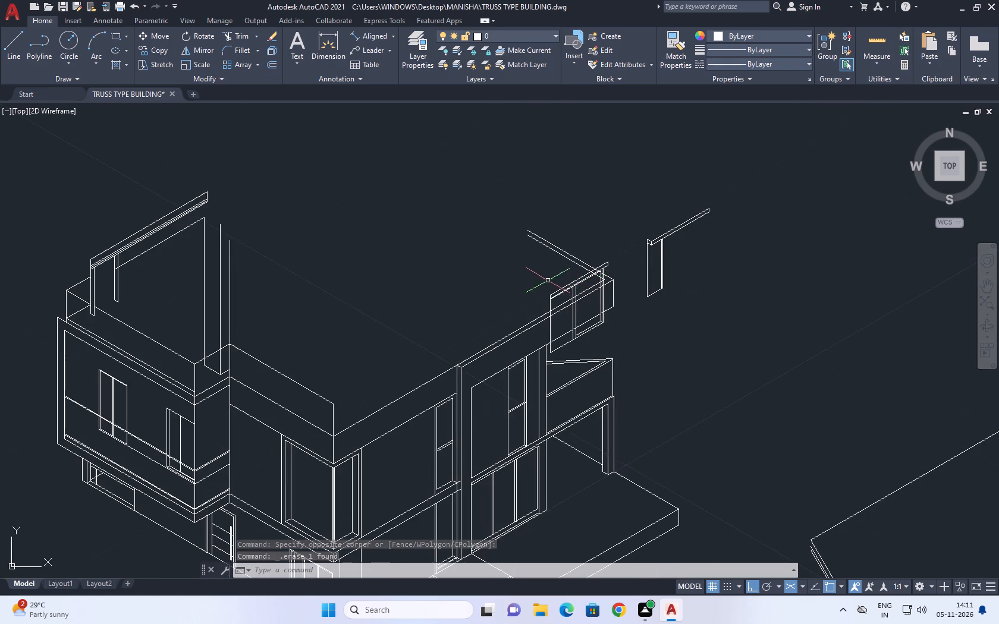
{"action": "scroll", "coordinate": [548, 284], "scroll_direction": "up", "scroll_amount": 2}
{"action": "left_click", "coordinate": [590, 313]}
{"action": "left_click_drag", "start_coordinate": [560, 282], "coordinate": [557, 276]}
{"action": "scroll", "coordinate": [639, 302], "scroll_direction": "up", "scroll_amount": 2}
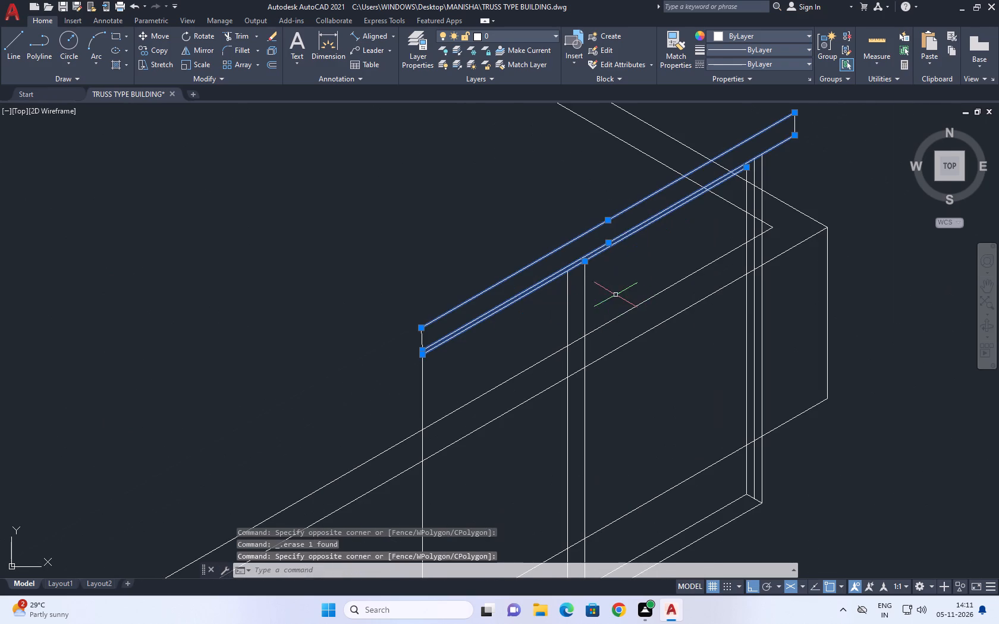
{"action": "left_click", "coordinate": [607, 289]}
{"action": "left_click", "coordinate": [561, 303]}
{"action": "middle_click_drag", "start_coordinate": [633, 368], "coordinate": [629, 263]}
{"action": "left_click", "coordinate": [774, 252]}
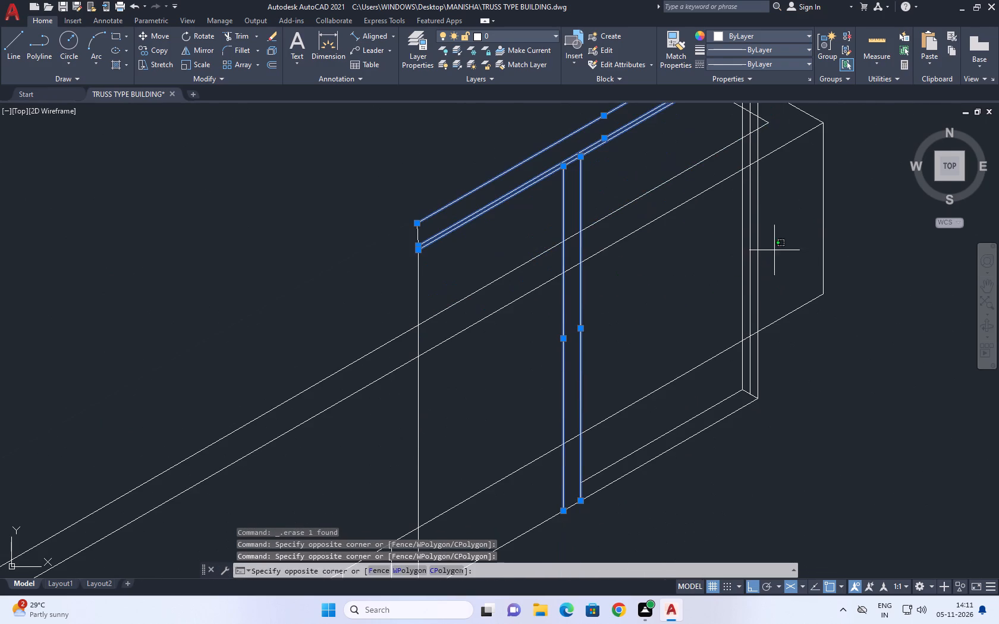
{"action": "left_click", "coordinate": [711, 271]}
{"action": "middle_click_drag", "start_coordinate": [736, 434], "coordinate": [695, 300]}
{"action": "left_click_drag", "start_coordinate": [676, 342], "coordinate": [663, 326]}
{"action": "left_click", "coordinate": [627, 293]}
{"action": "middle_click_drag", "start_coordinate": [554, 352], "coordinate": [663, 376]}
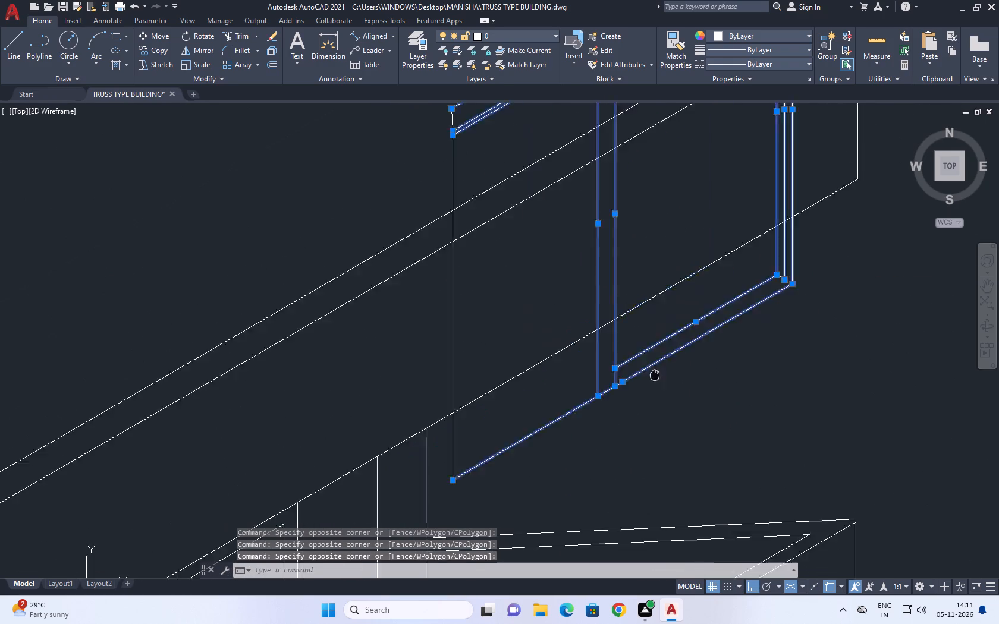
{"action": "middle_click_drag", "start_coordinate": [663, 376], "coordinate": [716, 389]}
{"action": "left_click", "coordinate": [582, 308]}
{"action": "left_click_drag", "start_coordinate": [520, 328], "coordinate": [517, 333]}
{"action": "middle_click_drag", "start_coordinate": [569, 332], "coordinate": [592, 357]}
{"action": "middle_click_drag", "start_coordinate": [573, 204], "coordinate": [593, 356]}
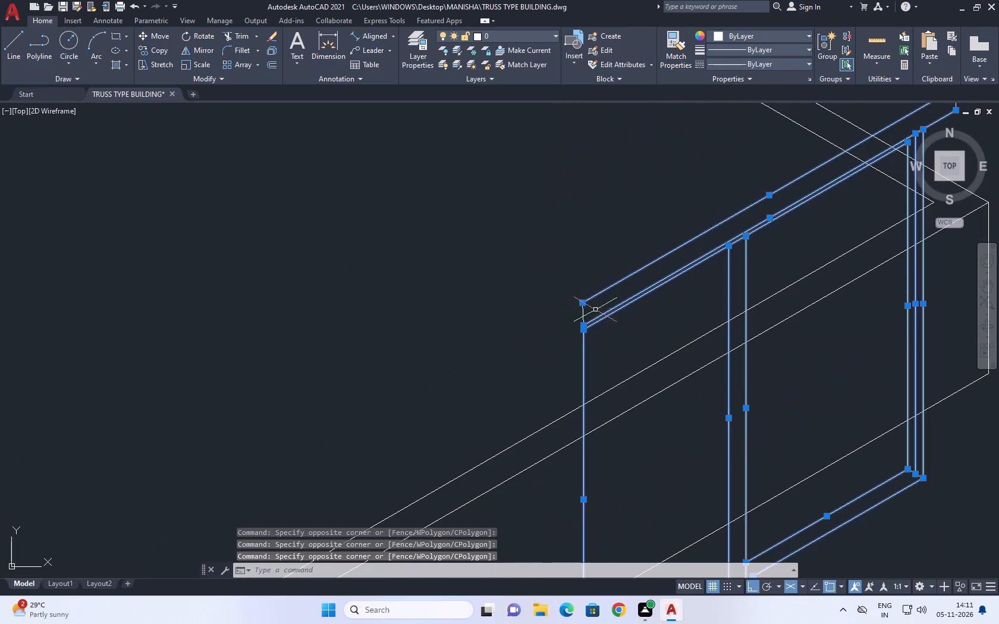
{"action": "left_click_drag", "start_coordinate": [586, 281], "coordinate": [586, 286]}
{"action": "left_click_drag", "start_coordinate": [624, 394], "coordinate": [622, 400]}
{"action": "left_click", "coordinate": [583, 276]}
{"action": "left_click_drag", "start_coordinate": [603, 377], "coordinate": [607, 396]}
{"action": "middle_click_drag", "start_coordinate": [567, 283], "coordinate": [555, 303]}
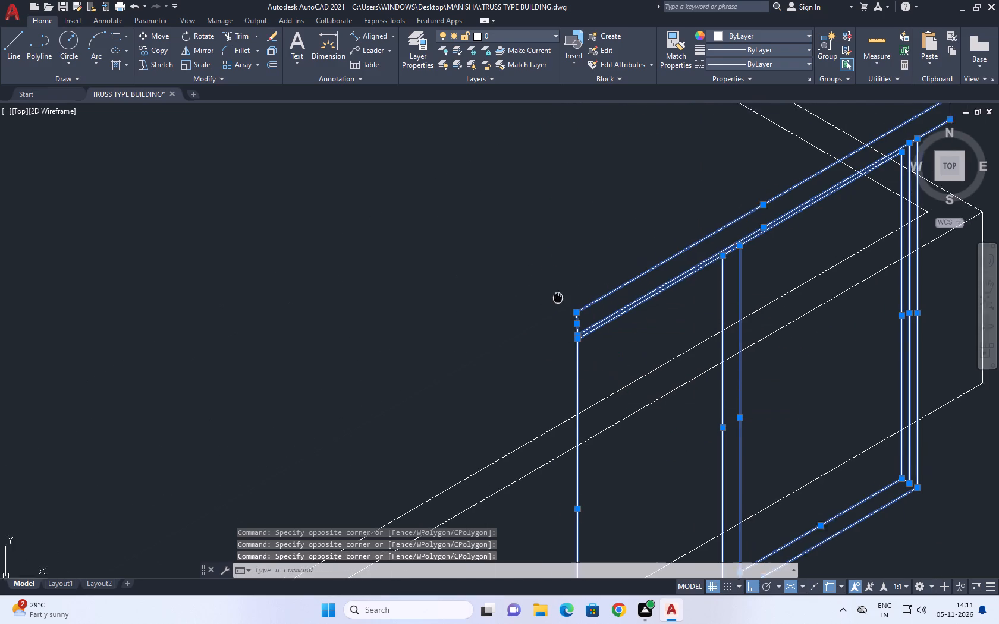
{"action": "middle_click_drag", "start_coordinate": [555, 303], "coordinate": [492, 392]}
{"action": "middle_click_drag", "start_coordinate": [756, 181], "coordinate": [632, 295]}
{"action": "left_click_drag", "start_coordinate": [738, 267], "coordinate": [744, 279]}
{"action": "left_click", "coordinate": [795, 364]}
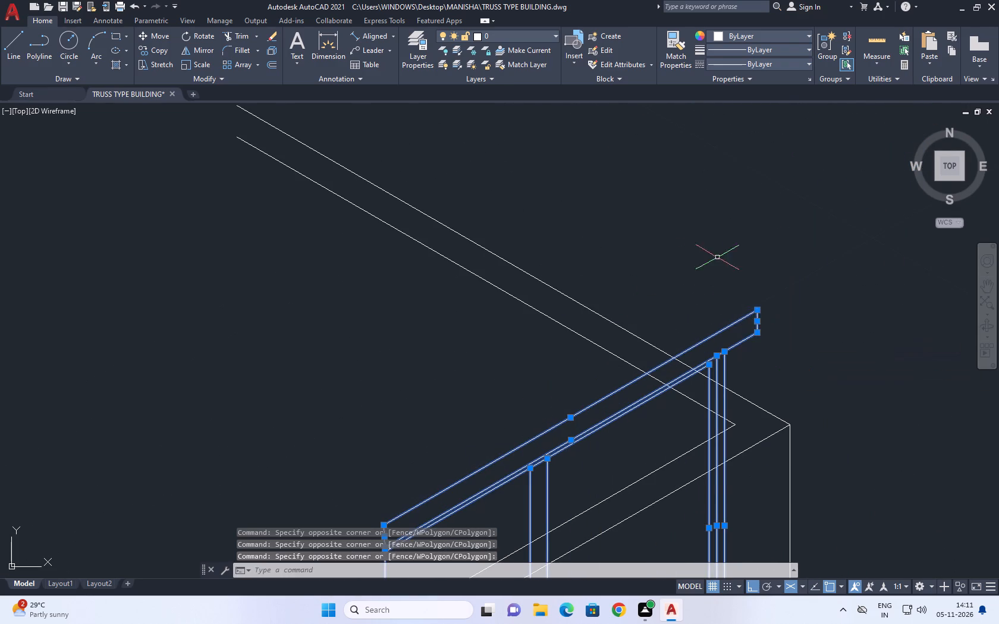
{"action": "scroll", "coordinate": [678, 239], "scroll_direction": "down", "scroll_amount": 4}
{"action": "key", "text": "m"}
{"action": "key", "text": "space"}
{"action": "left_click", "coordinate": [677, 335]}
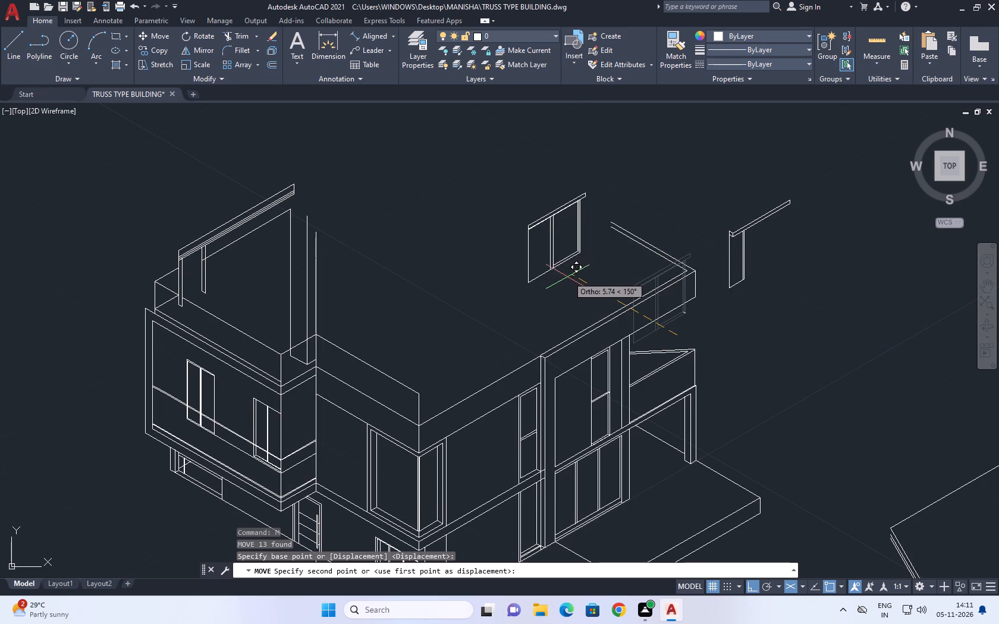
{"action": "key", "text": "F5"}
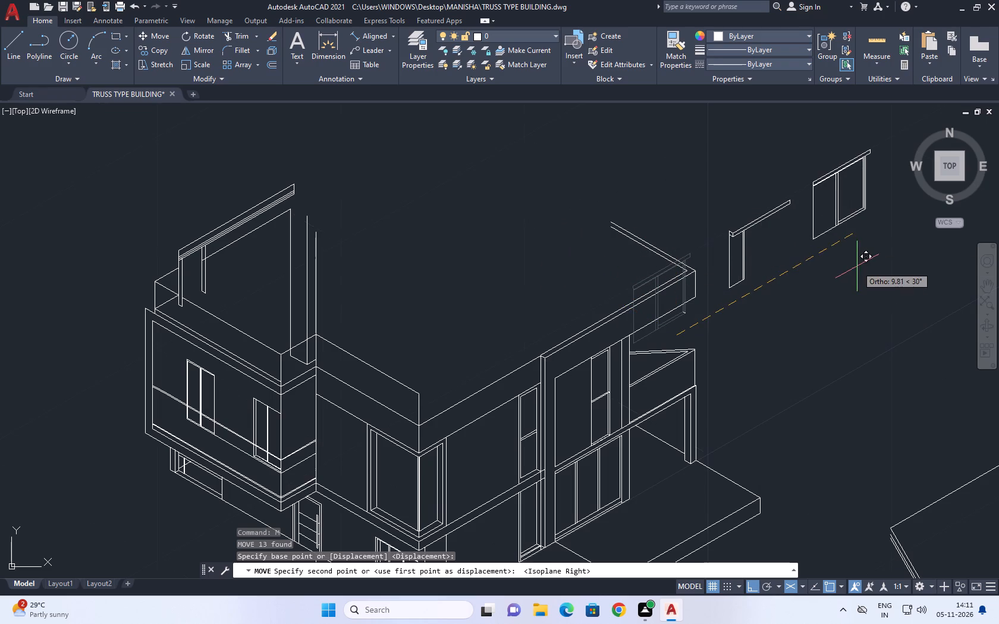
{"action": "left_click", "coordinate": [860, 267]}
Move the short leftover diagonal line from below the parapet's outer corner along 30° to the far balcony window's lower outer corner.
{"action": "middle_click_drag", "start_coordinate": [629, 258], "coordinate": [634, 264]}
{"action": "middle_click_drag", "start_coordinate": [720, 323], "coordinate": [630, 314]}
{"action": "scroll", "coordinate": [662, 324], "scroll_direction": "up", "scroll_amount": 1}
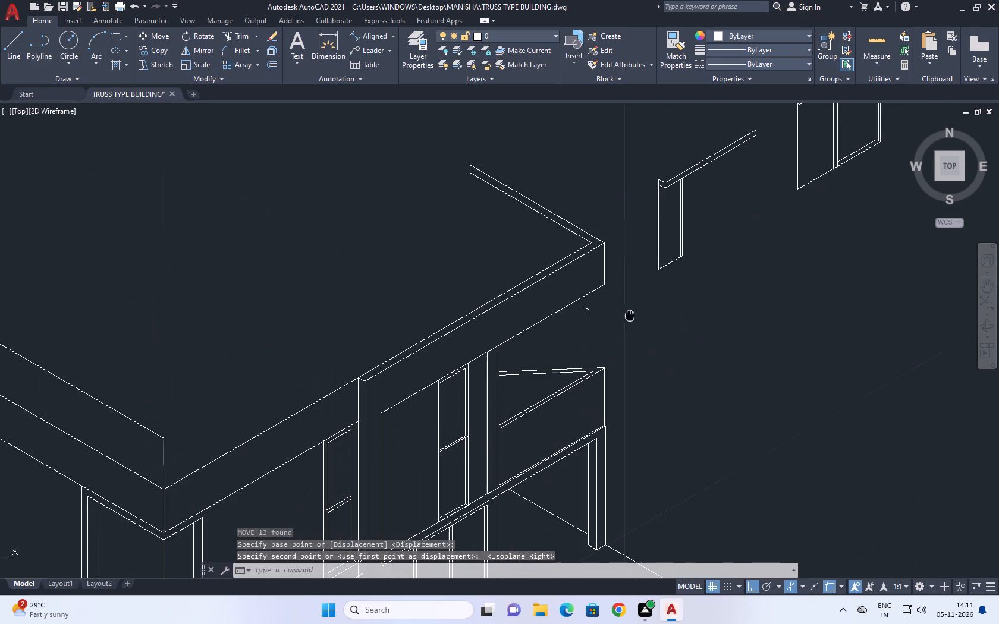
{"action": "middle_click_drag", "start_coordinate": [723, 241], "coordinate": [384, 263]}
{"action": "middle_click_drag", "start_coordinate": [555, 246], "coordinate": [545, 307]}
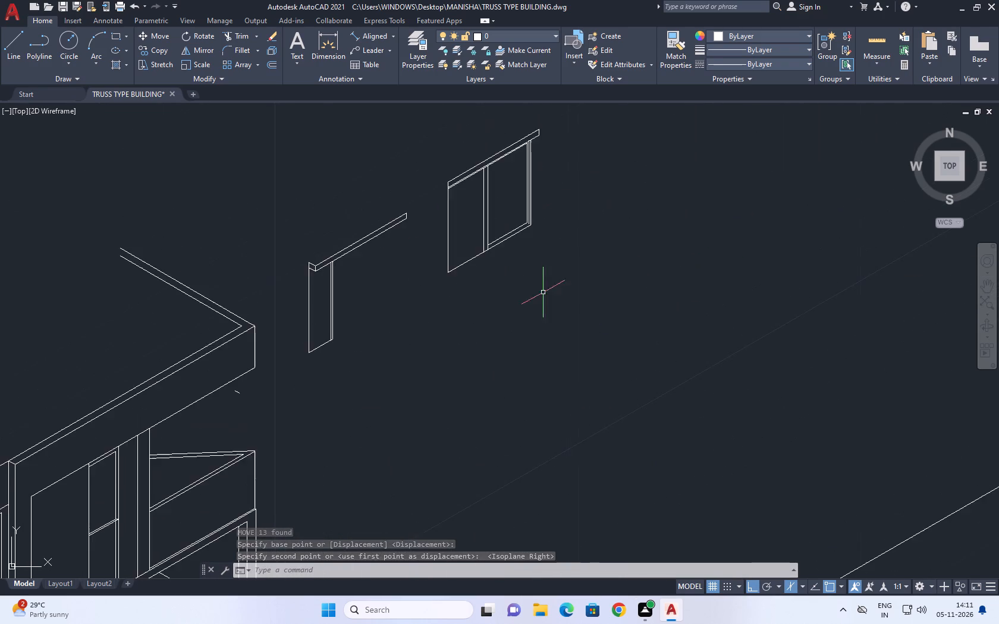
{"action": "scroll", "coordinate": [530, 228], "scroll_direction": "up", "scroll_amount": 2}
{"action": "middle_click_drag", "start_coordinate": [499, 239], "coordinate": [599, 190]}
{"action": "scroll", "coordinate": [197, 368], "scroll_direction": "up", "scroll_amount": 1}
{"action": "middle_click_drag", "start_coordinate": [331, 312], "coordinate": [456, 200]}
{"action": "scroll", "coordinate": [306, 291], "scroll_direction": "down", "scroll_amount": 2}
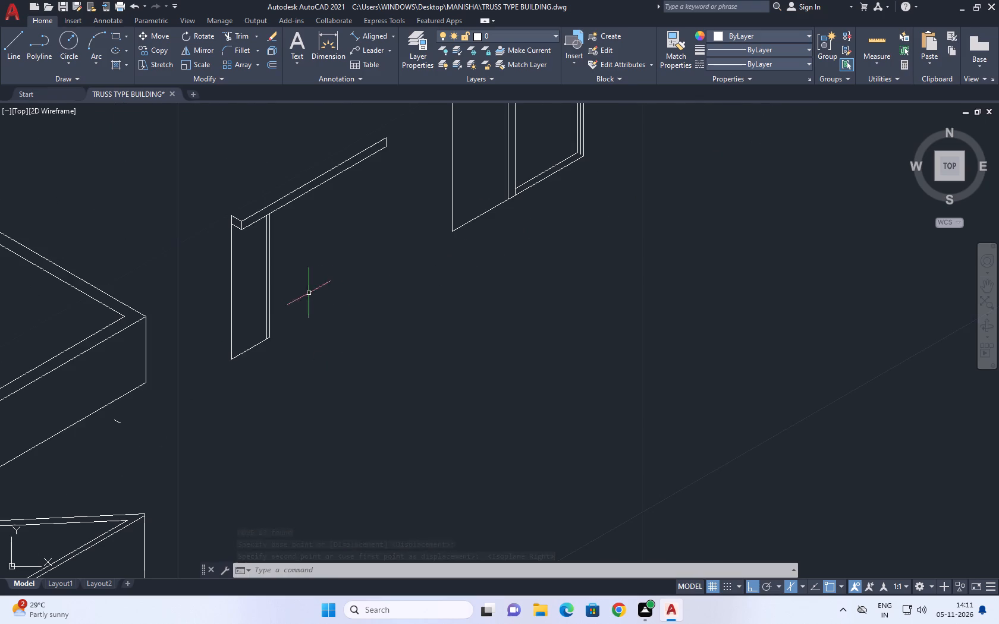
{"action": "middle_click_drag", "start_coordinate": [328, 369], "coordinate": [376, 301]}
{"action": "scroll", "coordinate": [144, 352], "scroll_direction": "up", "scroll_amount": 1}
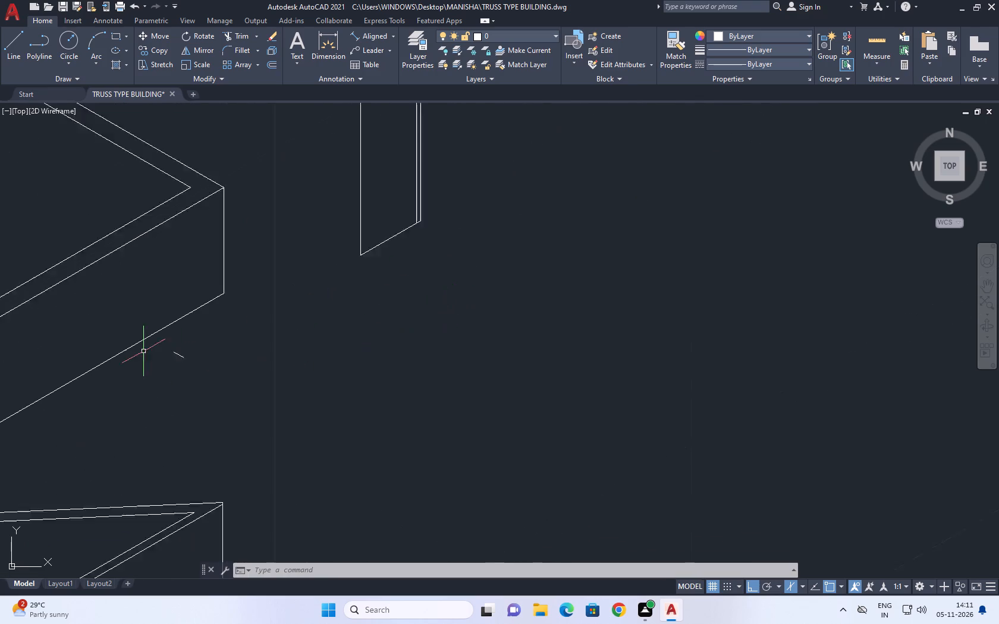
{"action": "scroll", "coordinate": [143, 351], "scroll_direction": "up", "scroll_amount": 1}
{"action": "scroll", "coordinate": [213, 395], "scroll_direction": "up", "scroll_amount": 2}
{"action": "left_click_drag", "start_coordinate": [246, 397], "coordinate": [239, 376]}
{"action": "left_click", "coordinate": [192, 295]}
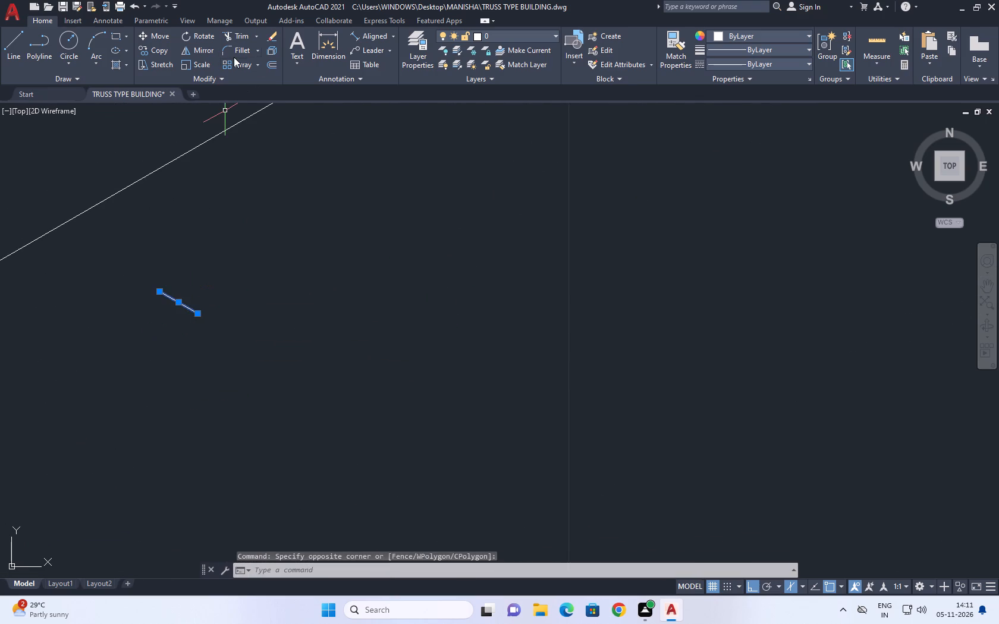
{"action": "left_click", "coordinate": [159, 35]}
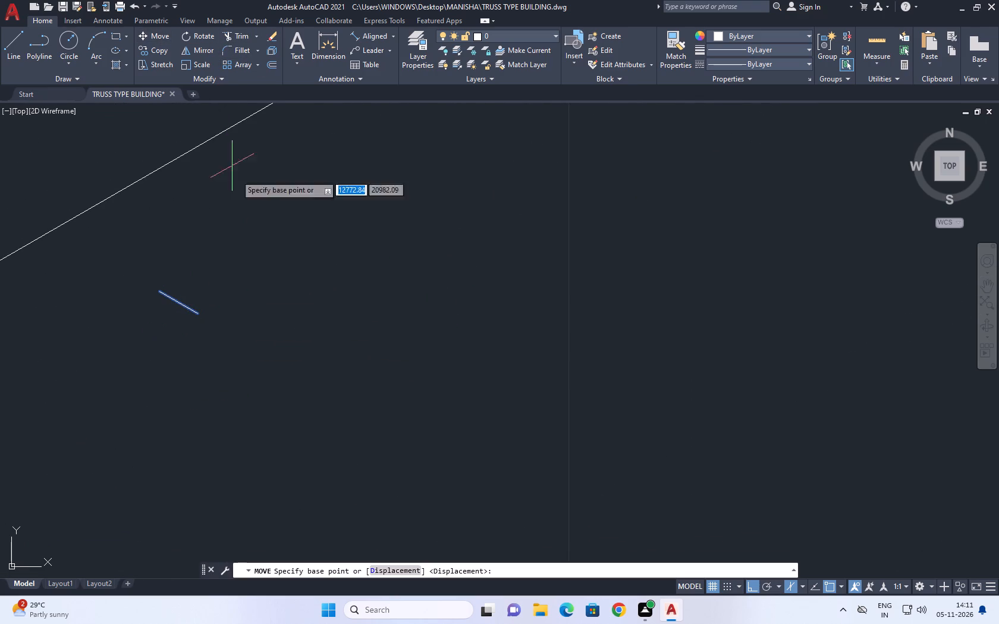
{"action": "left_click", "coordinate": [203, 315]}
{"action": "scroll", "coordinate": [257, 310], "scroll_direction": "down", "scroll_amount": 2}
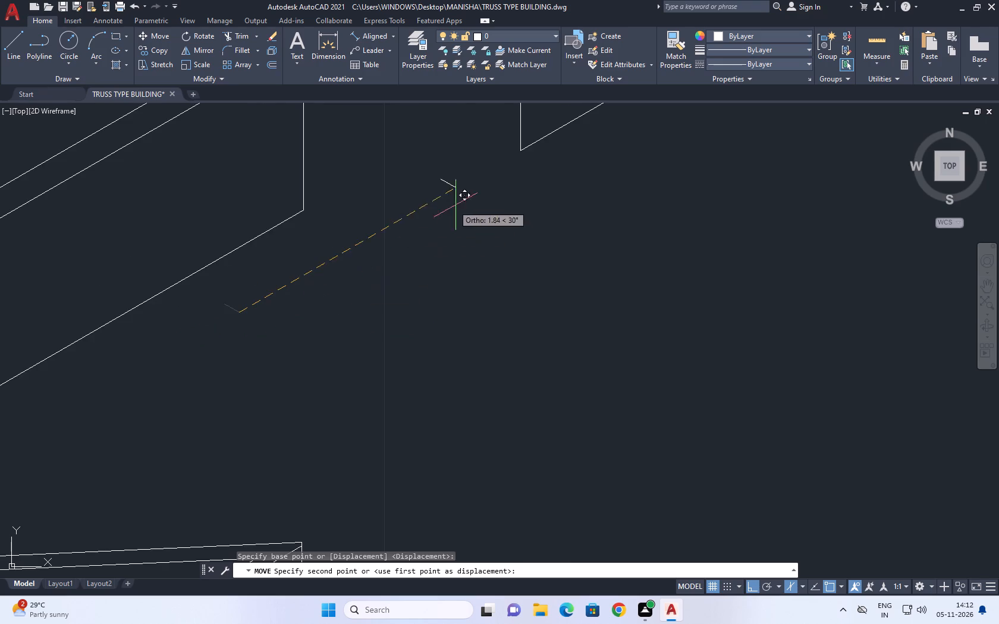
{"action": "middle_click_drag", "start_coordinate": [426, 232], "coordinate": [380, 296]}
{"action": "scroll", "coordinate": [507, 193], "scroll_direction": "up", "scroll_amount": 1}
{"action": "scroll", "coordinate": [516, 182], "scroll_direction": "down", "scroll_amount": 2}
{"action": "middle_click_drag", "start_coordinate": [584, 147], "coordinate": [471, 288]}
{"action": "middle_click_drag", "start_coordinate": [713, 146], "coordinate": [693, 177]}
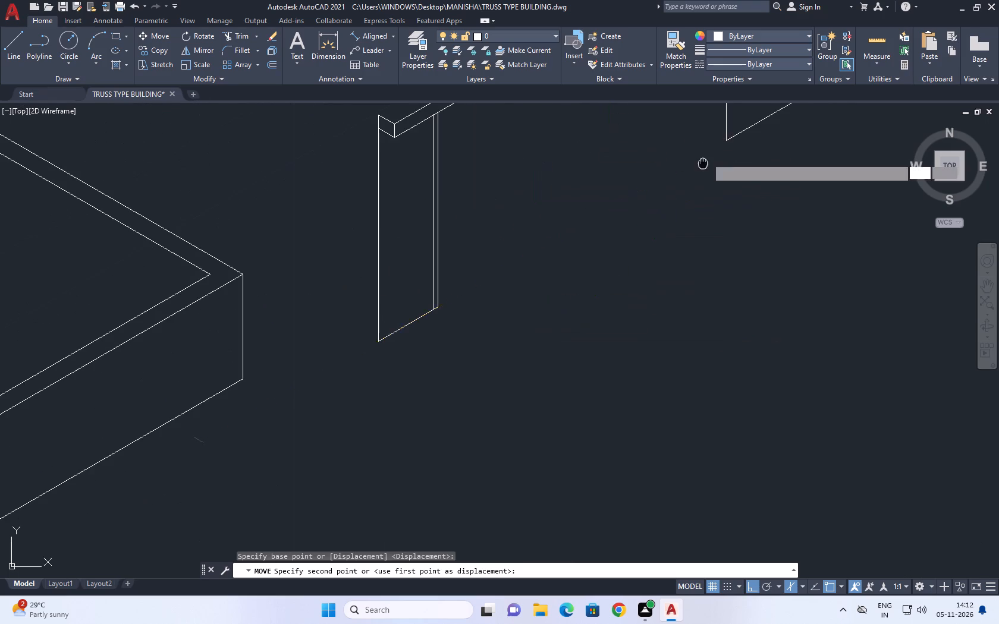
{"action": "middle_click_drag", "start_coordinate": [693, 177], "coordinate": [577, 291]}
{"action": "scroll", "coordinate": [820, 166], "scroll_direction": "up", "scroll_amount": 2}
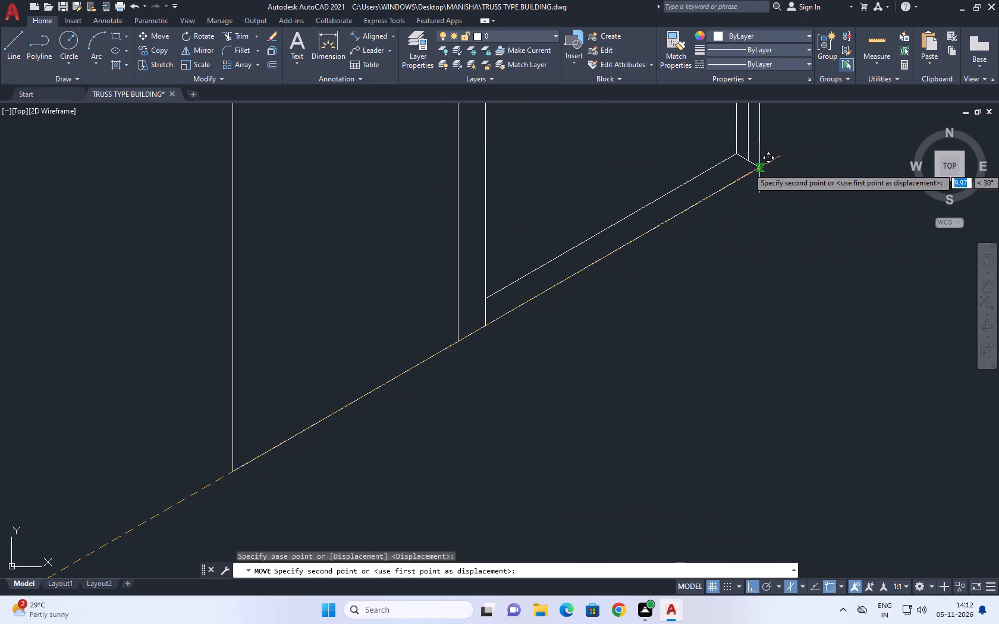
{"action": "left_click", "coordinate": [759, 168]}
Draw connected lines from the tall vertical edge above the front parapet: about 5.6 at 330°, 3 at 30°, and vertically down past the parapet's top edge.
{"action": "scroll", "coordinate": [711, 241], "scroll_direction": "down", "scroll_amount": 4}
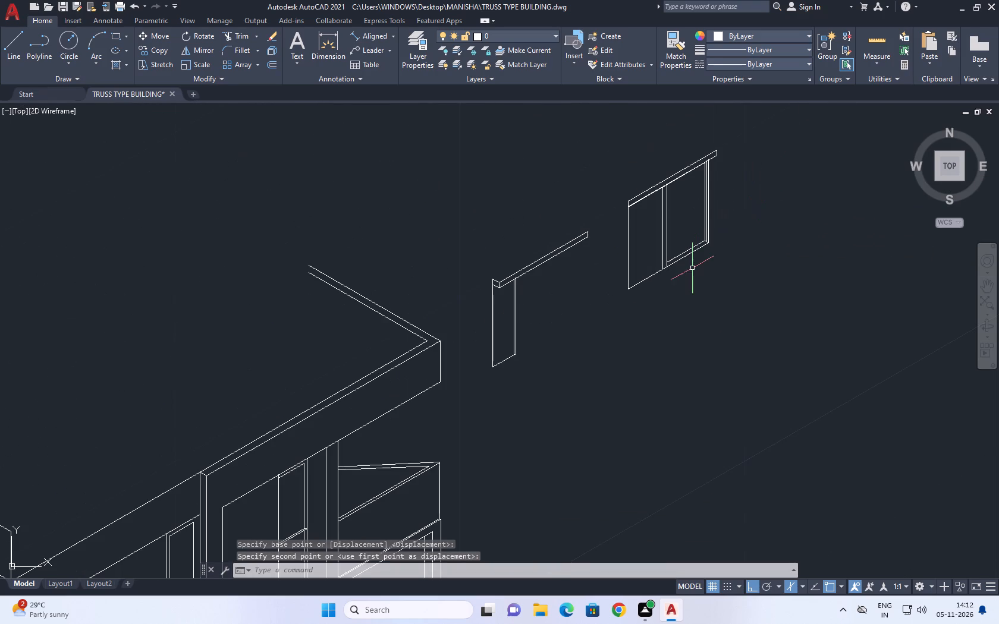
{"action": "scroll", "coordinate": [730, 131], "scroll_direction": "up", "scroll_amount": 3}
{"action": "scroll", "coordinate": [618, 227], "scroll_direction": "up", "scroll_amount": 2}
{"action": "scroll", "coordinate": [616, 228], "scroll_direction": "down", "scroll_amount": 5}
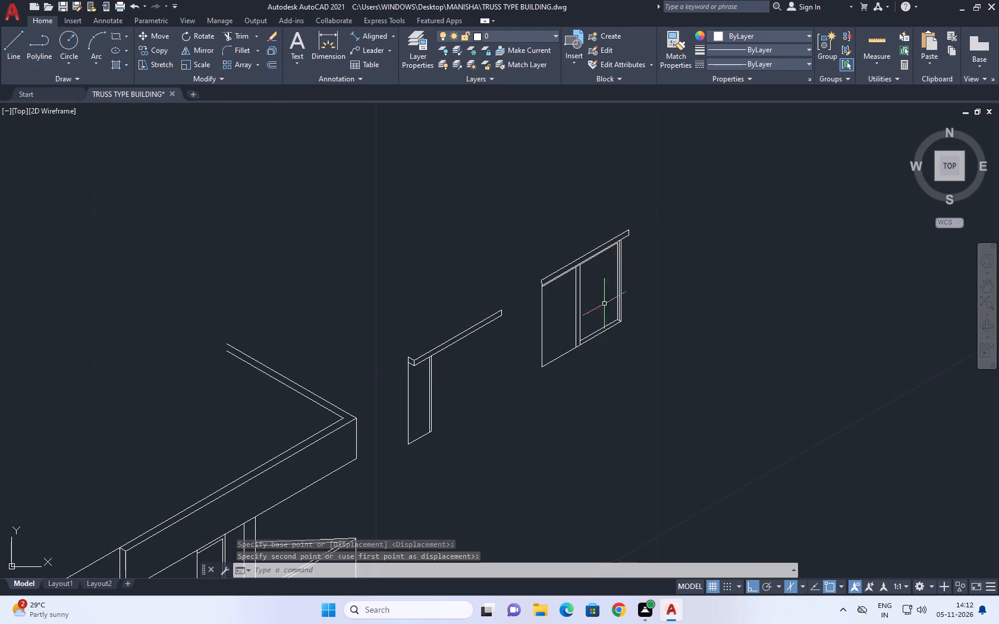
{"action": "scroll", "coordinate": [557, 348], "scroll_direction": "down", "scroll_amount": 3}
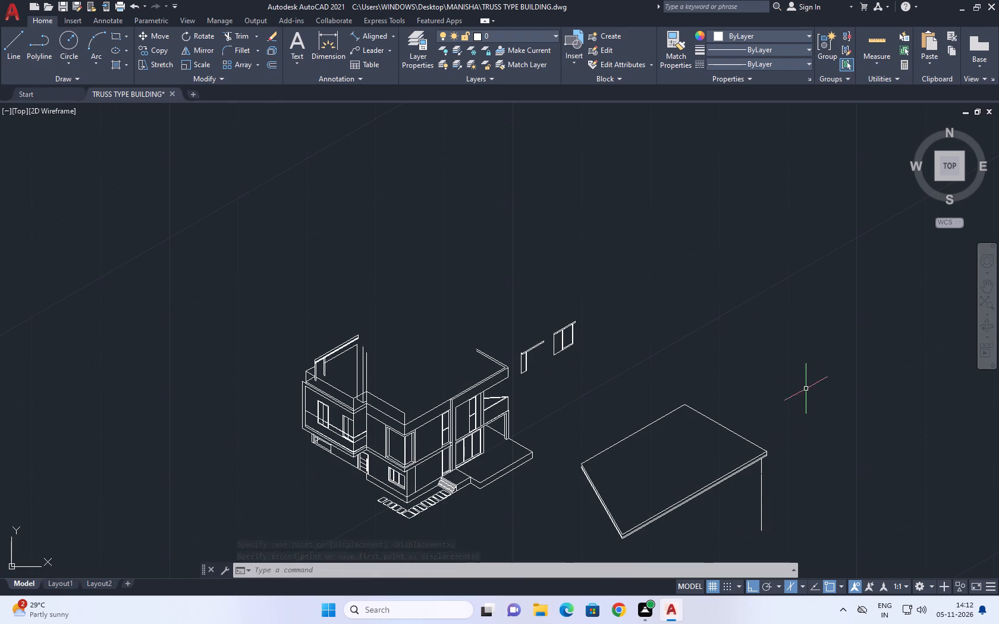
{"action": "middle_click_drag", "start_coordinate": [379, 330], "coordinate": [473, 308]}
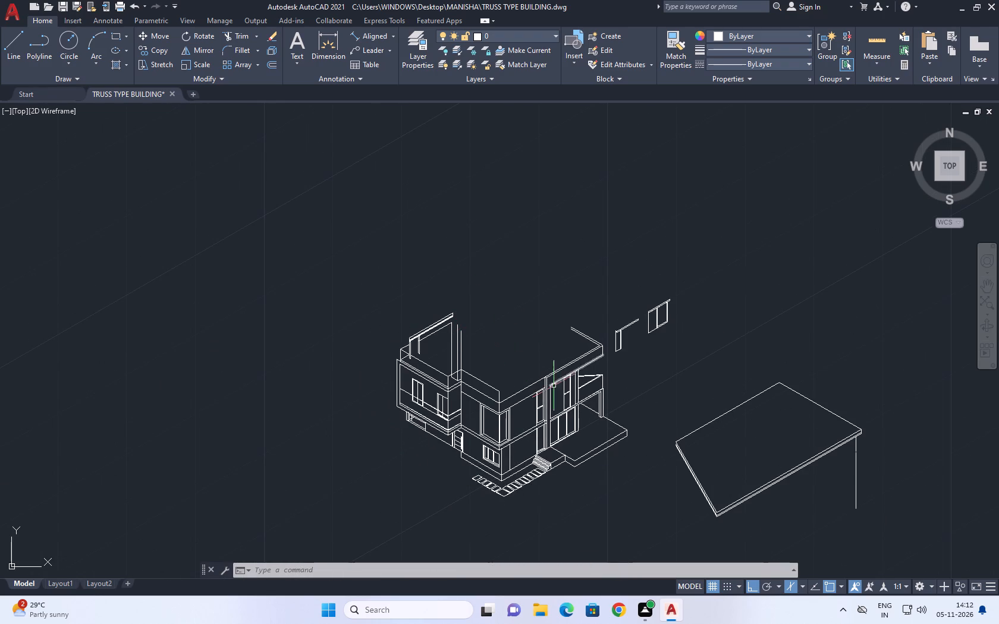
{"action": "scroll", "coordinate": [472, 378], "scroll_direction": "up", "scroll_amount": 2}
{"action": "middle_click_drag", "start_coordinate": [444, 328], "coordinate": [507, 360]}
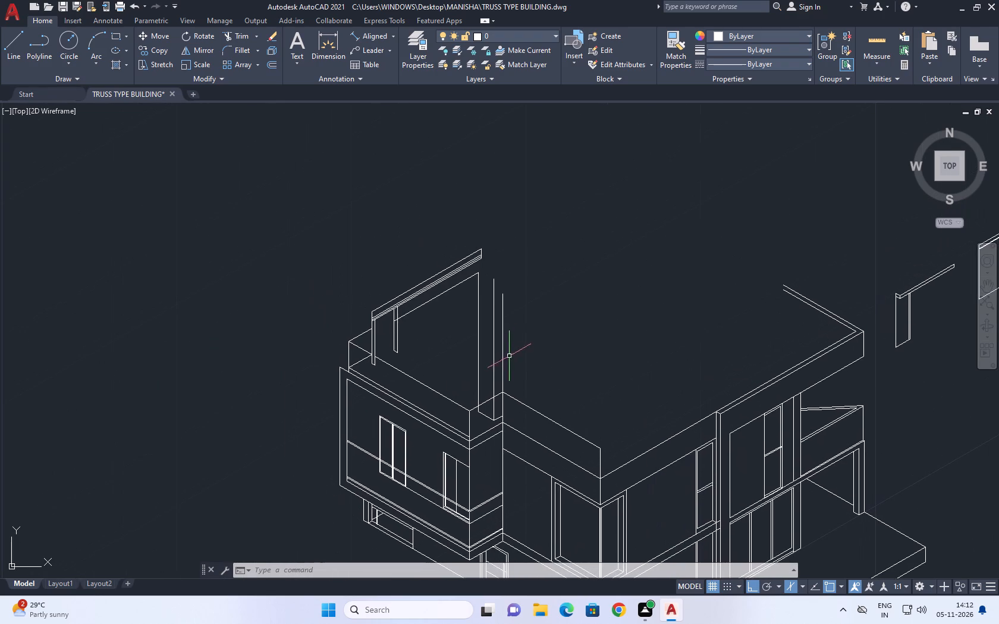
{"action": "left_click", "coordinate": [20, 38]}
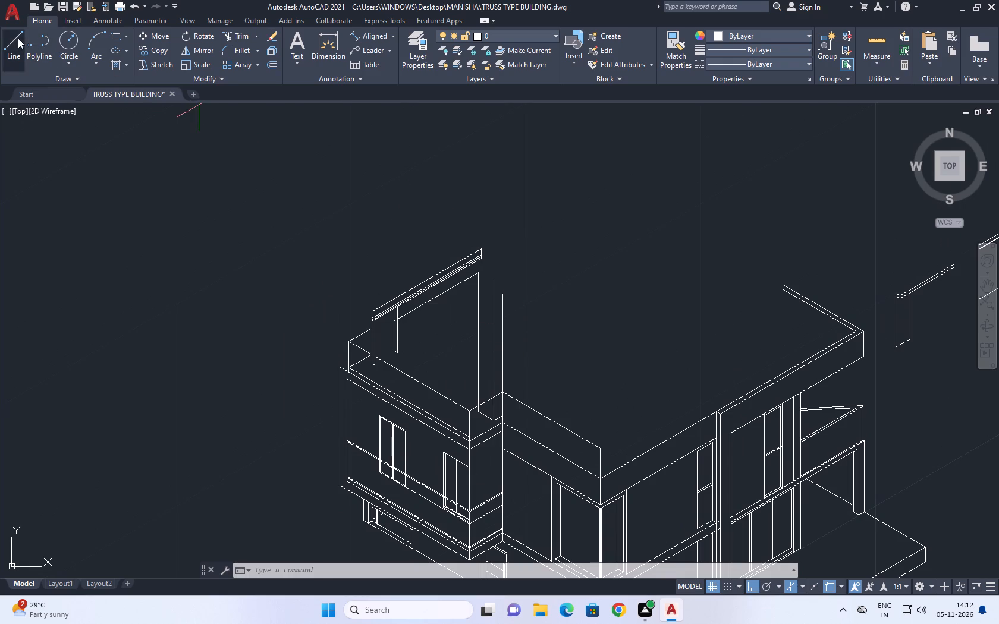
{"action": "left_click", "coordinate": [502, 337]}
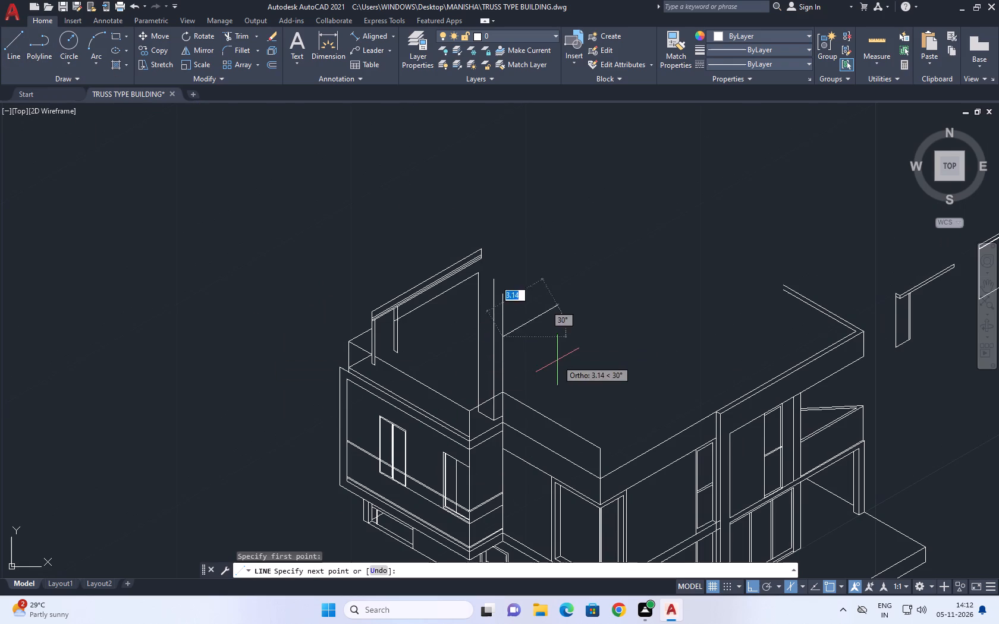
{"action": "key", "text": "F5"}
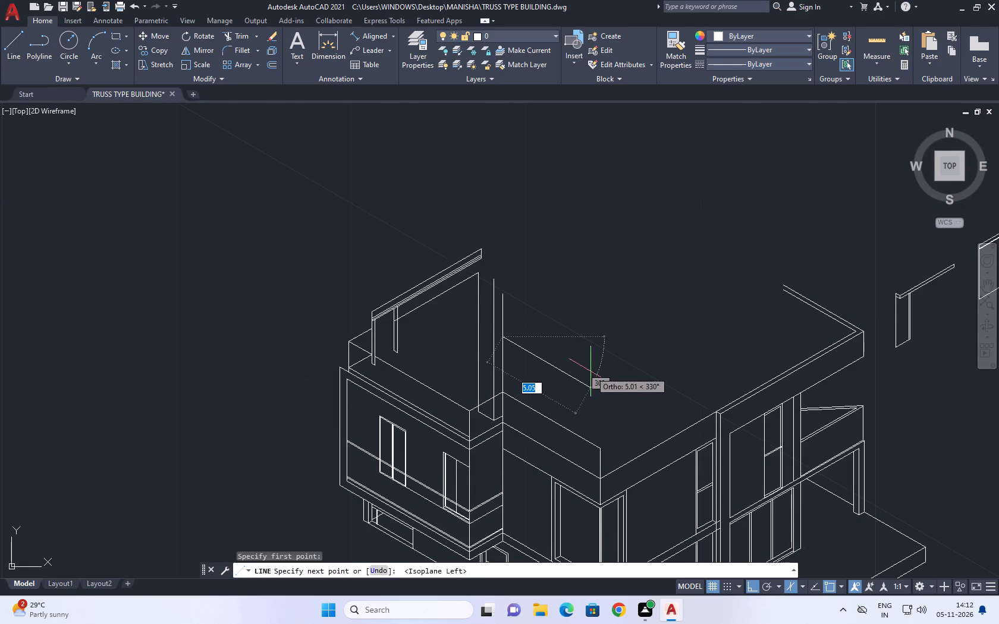
{"action": "scroll", "coordinate": [592, 376], "scroll_direction": "up", "scroll_amount": 3}
{"action": "scroll", "coordinate": [610, 383], "scroll_direction": "down", "scroll_amount": 2}
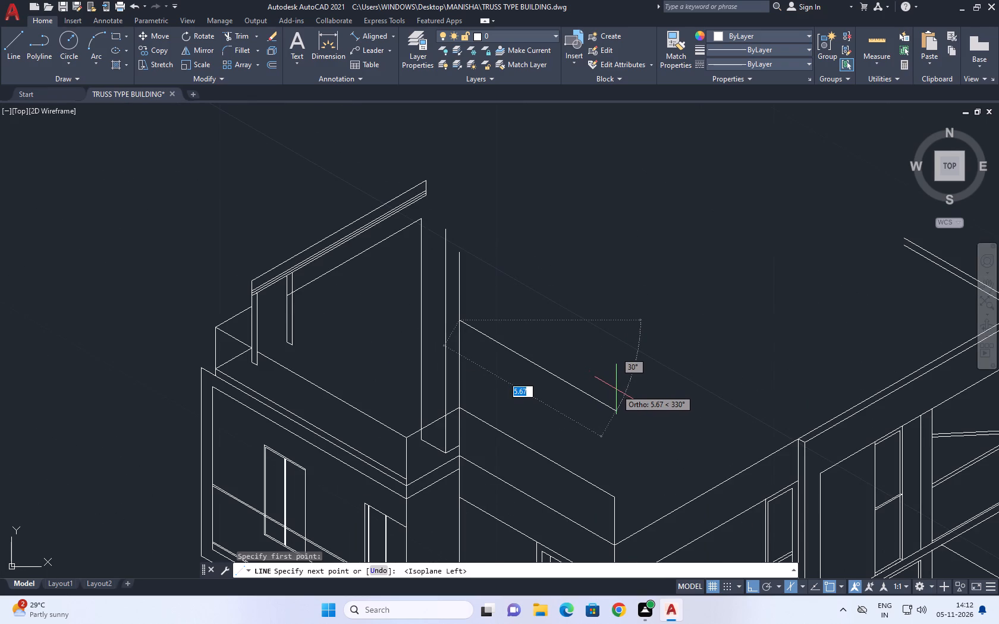
{"action": "scroll", "coordinate": [625, 398], "scroll_direction": "down", "scroll_amount": 2}
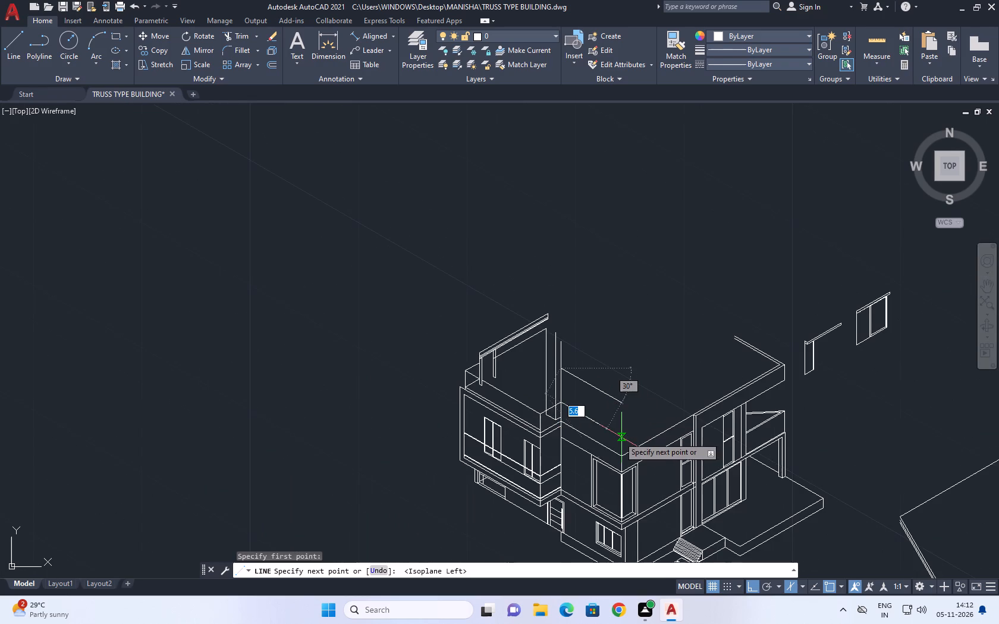
{"action": "left_click", "coordinate": [623, 401]}
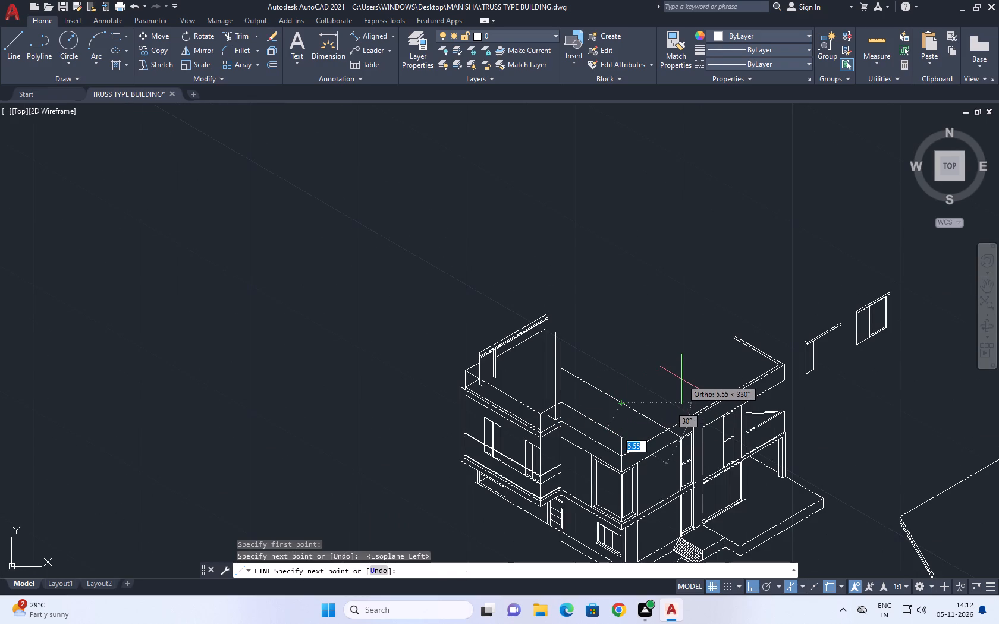
{"action": "key", "text": "F5"}
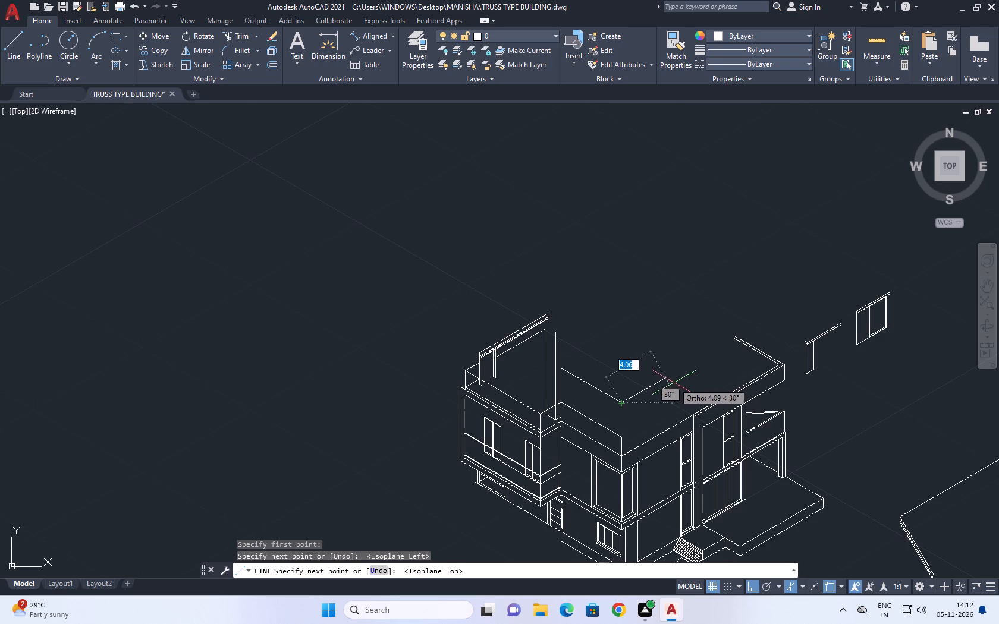
{"action": "scroll", "coordinate": [663, 433], "scroll_direction": "up", "scroll_amount": 2}
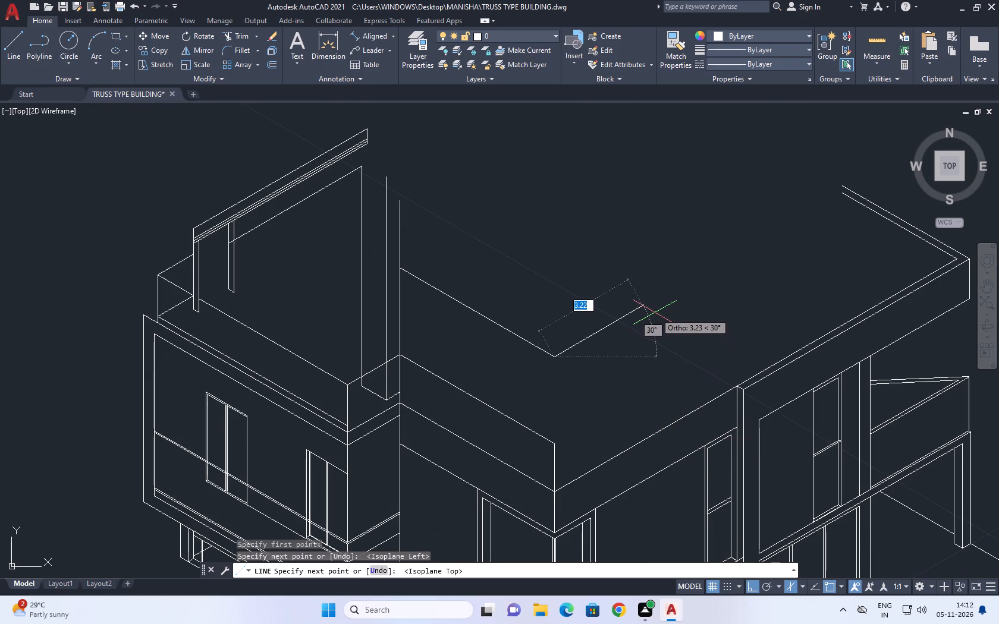
{"action": "key", "text": "3"}
{"action": "key", "text": "Return"}
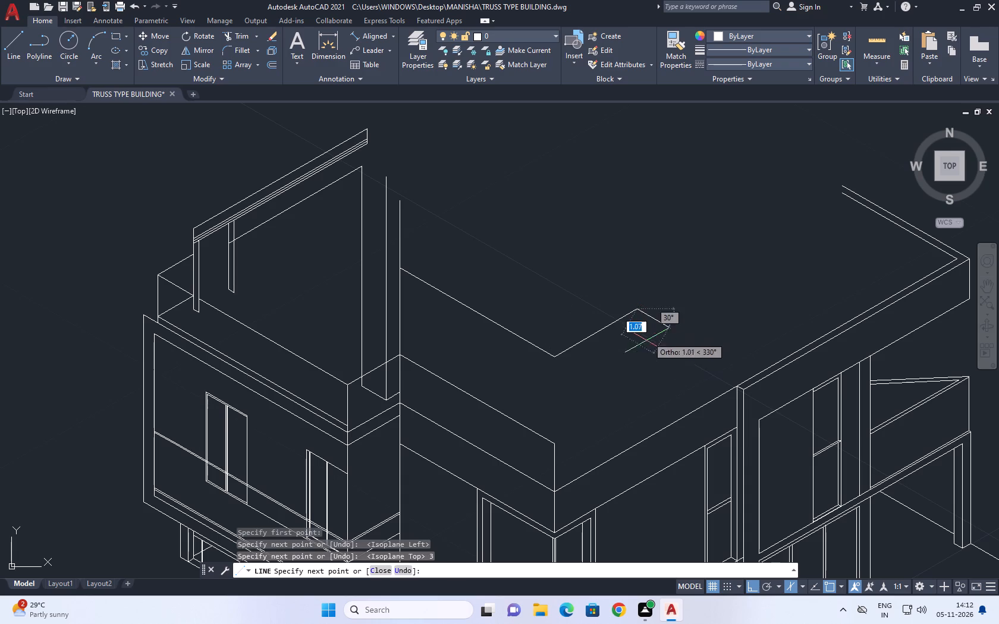
{"action": "key", "text": "F5"}
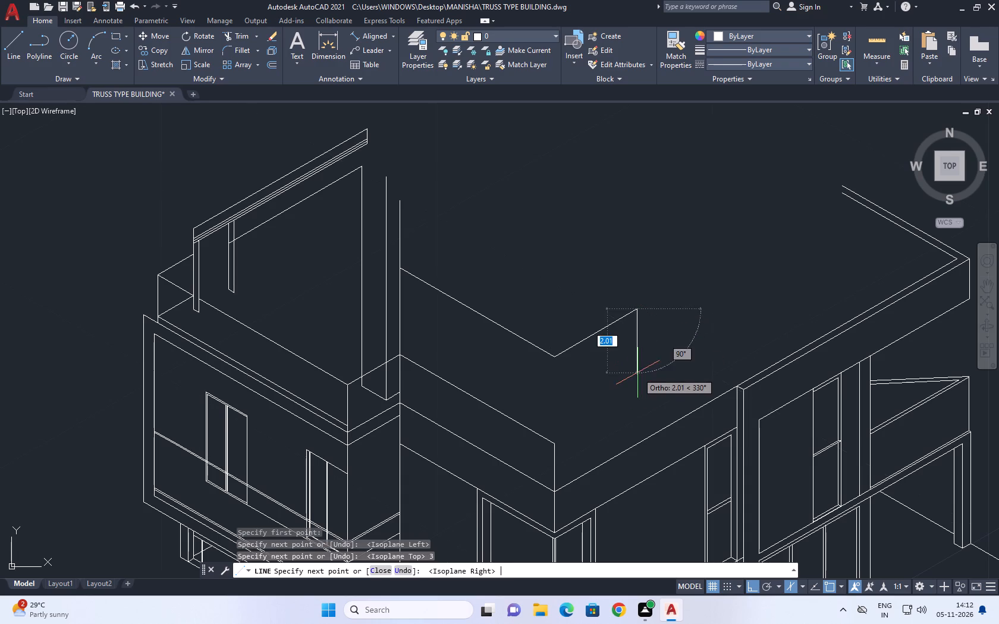
{"action": "scroll", "coordinate": [644, 486], "scroll_direction": "up", "scroll_amount": 2}
{"action": "left_click", "coordinate": [630, 442]}
{"action": "key", "text": "space"}
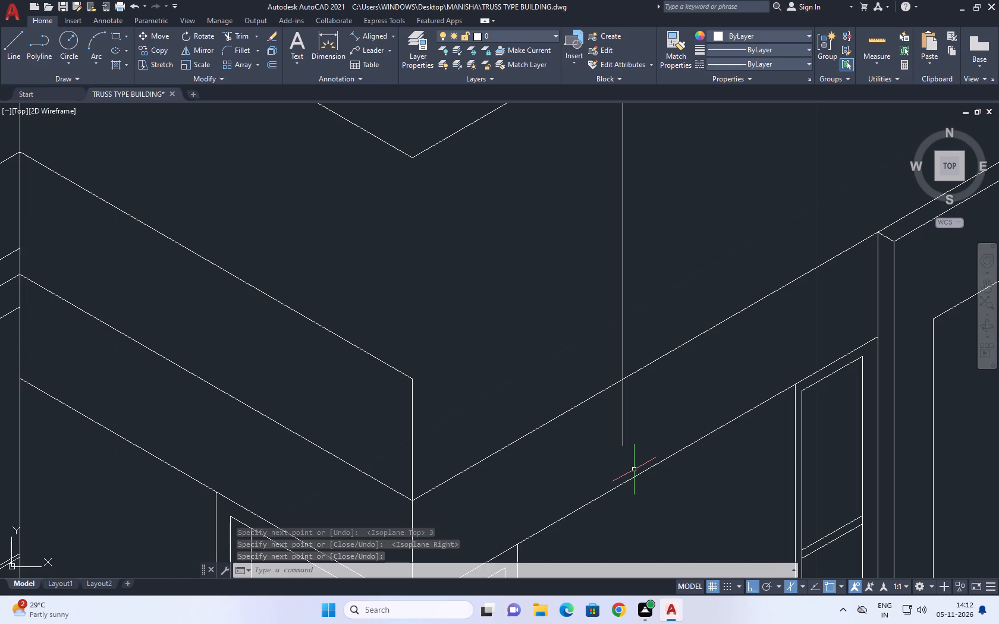
Trim the part of the new vertical line that extends below the parapet's top edge.
{"action": "type", "text": "TR"}
{"action": "key", "text": "space"}
{"action": "left_click", "coordinate": [632, 407]}
{"action": "left_click", "coordinate": [601, 432]}
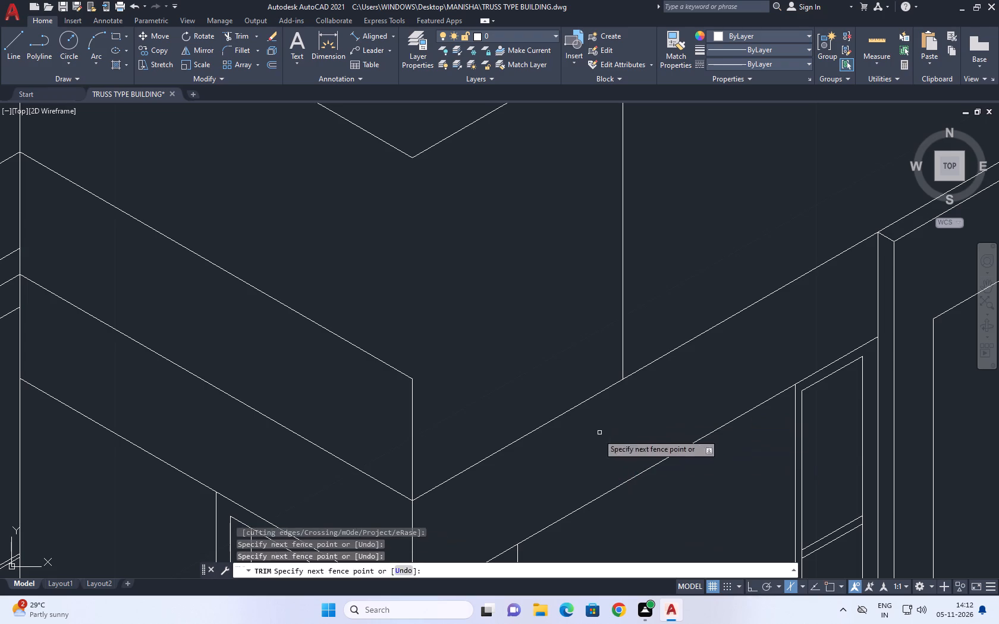
{"action": "scroll", "coordinate": [633, 416], "scroll_direction": "down", "scroll_amount": 2}
{"action": "key", "text": "space"}
{"action": "middle_click_drag", "start_coordinate": [604, 395], "coordinate": [641, 427]}
{"action": "scroll", "coordinate": [652, 427], "scroll_direction": "down", "scroll_amount": 1}
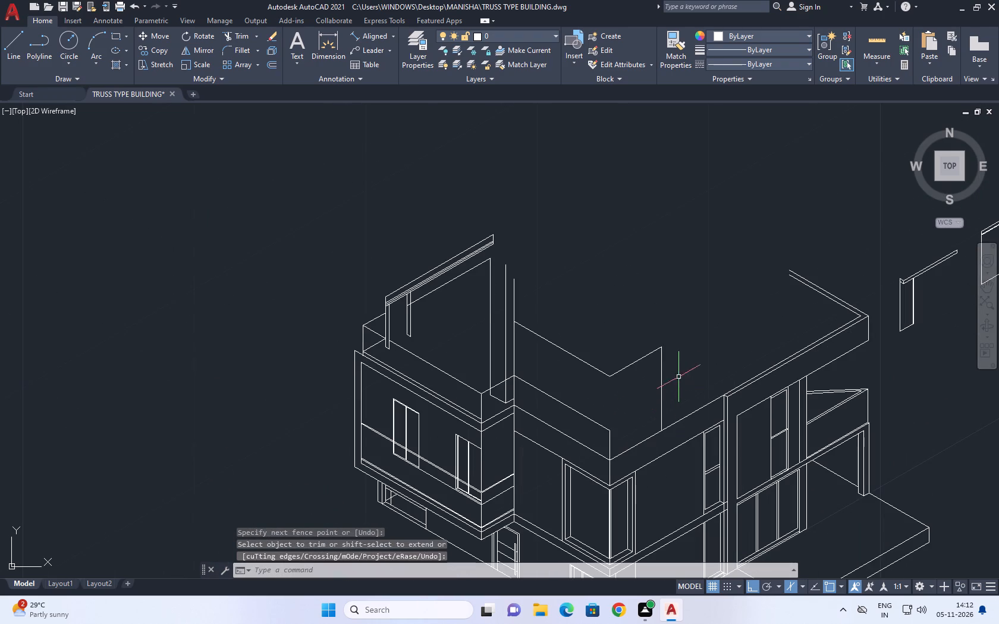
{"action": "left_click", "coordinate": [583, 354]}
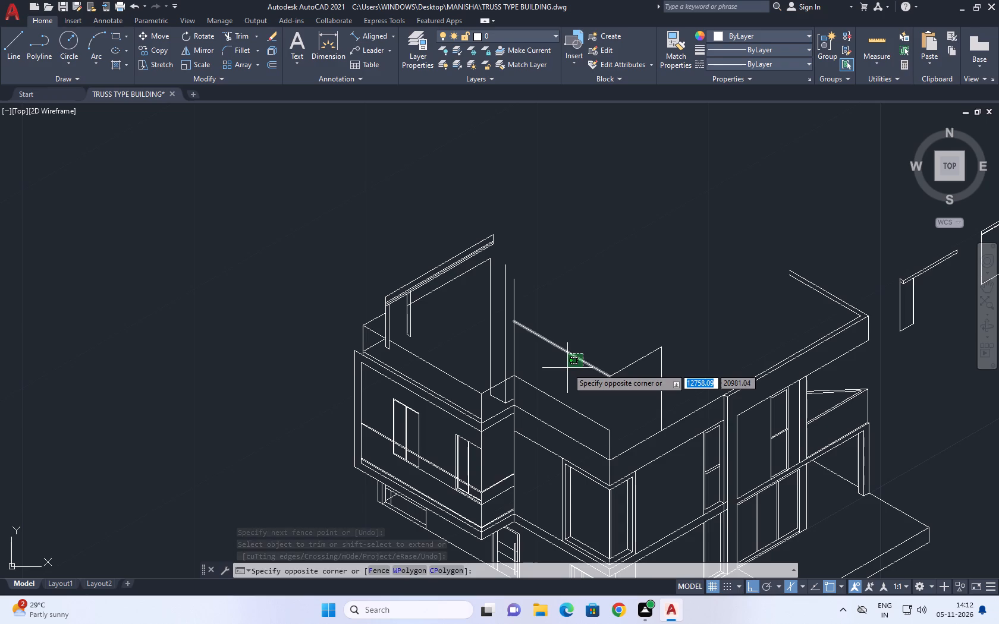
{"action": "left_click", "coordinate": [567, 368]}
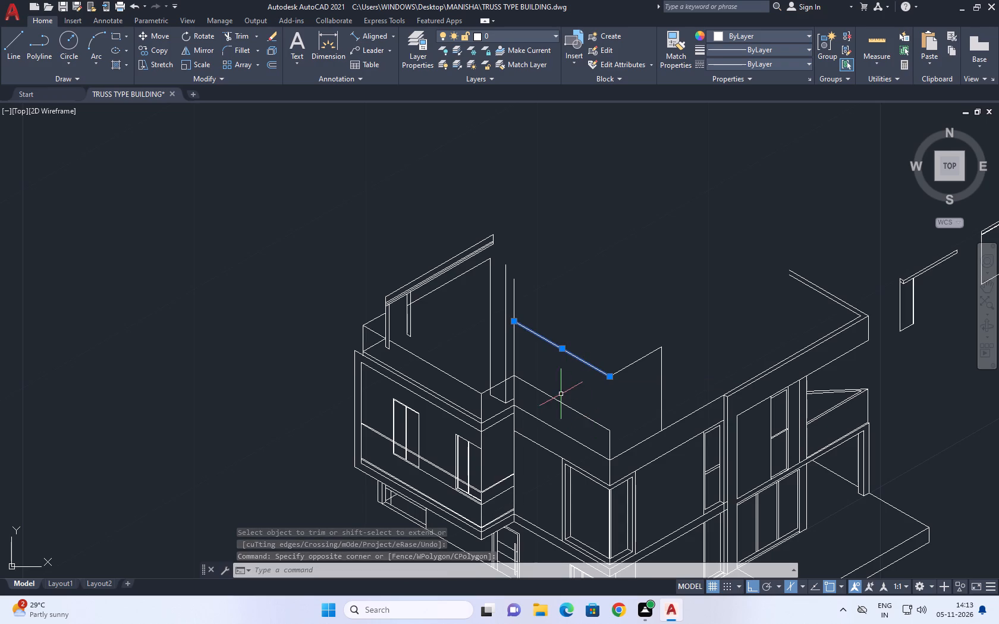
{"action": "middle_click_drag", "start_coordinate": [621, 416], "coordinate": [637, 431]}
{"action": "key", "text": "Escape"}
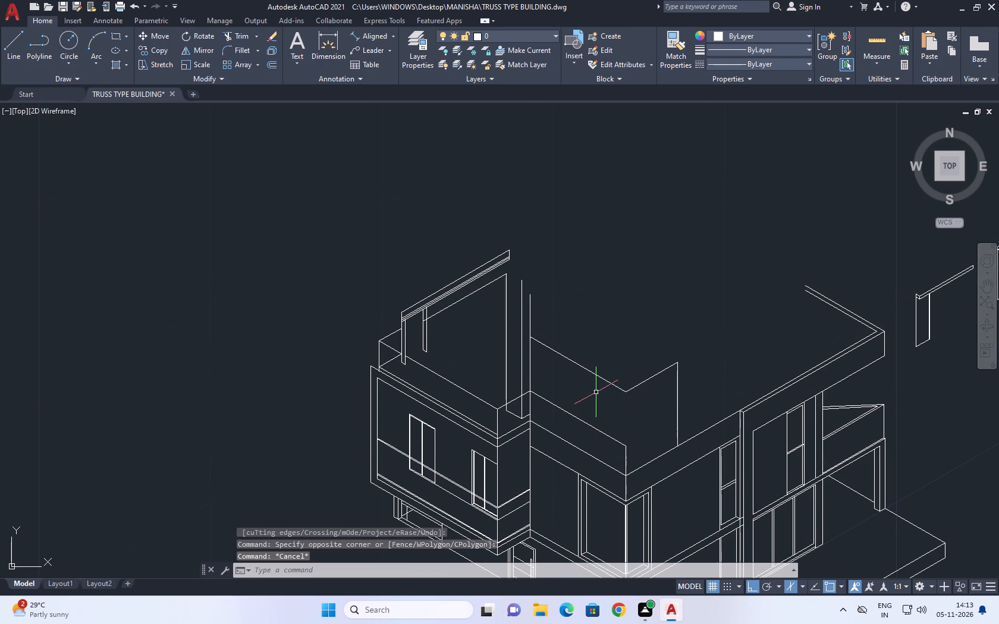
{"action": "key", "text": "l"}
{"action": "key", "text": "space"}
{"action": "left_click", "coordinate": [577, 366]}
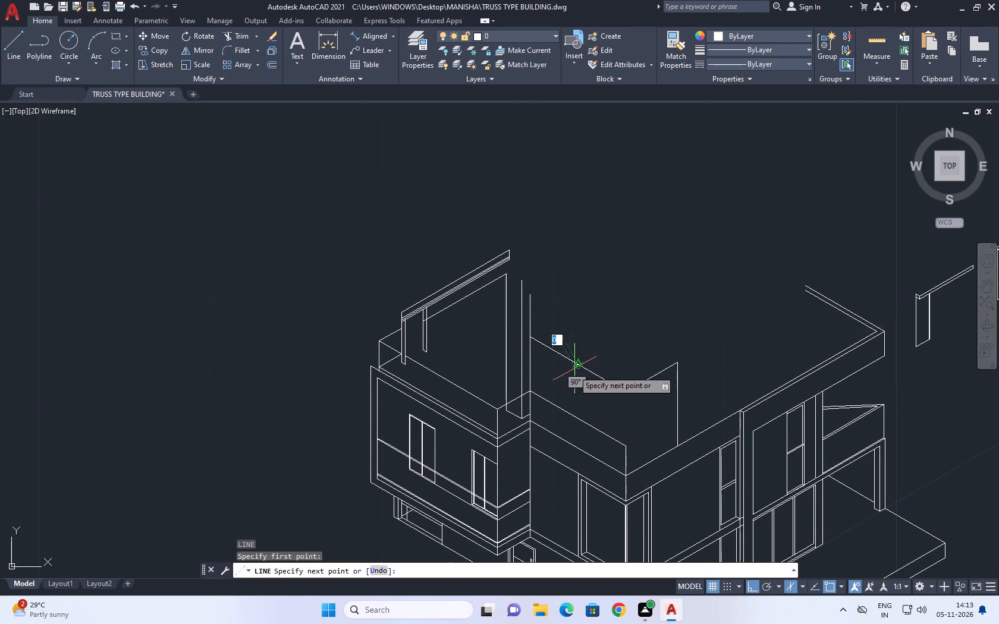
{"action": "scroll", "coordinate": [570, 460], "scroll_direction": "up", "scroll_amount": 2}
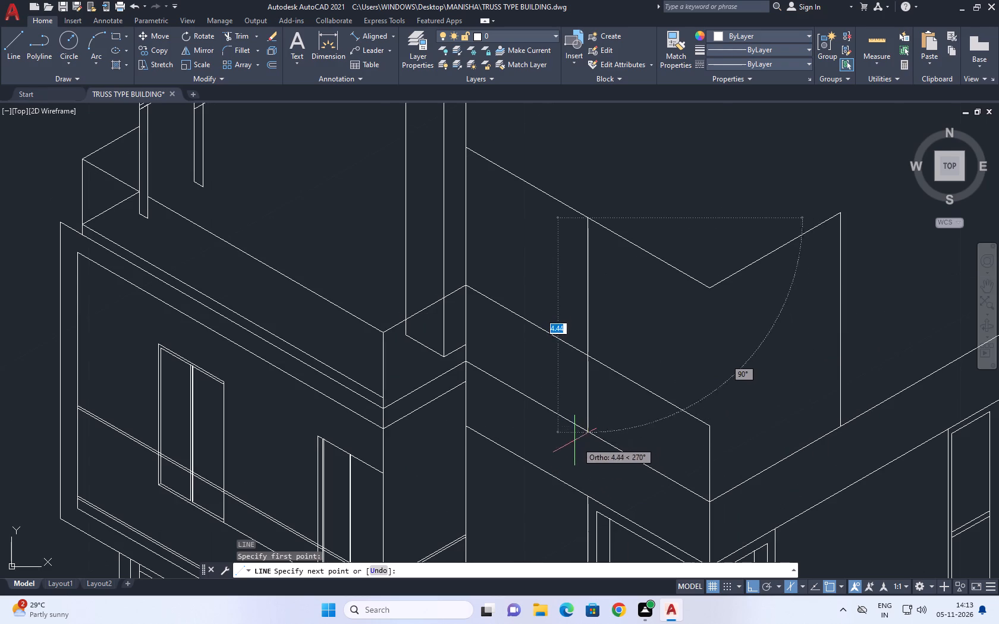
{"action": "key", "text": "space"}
Divide the new outline's sloping top edge above the front parapet into 4 segments.
{"action": "left_click", "coordinate": [626, 237]}
{"action": "left_click", "coordinate": [585, 252]}
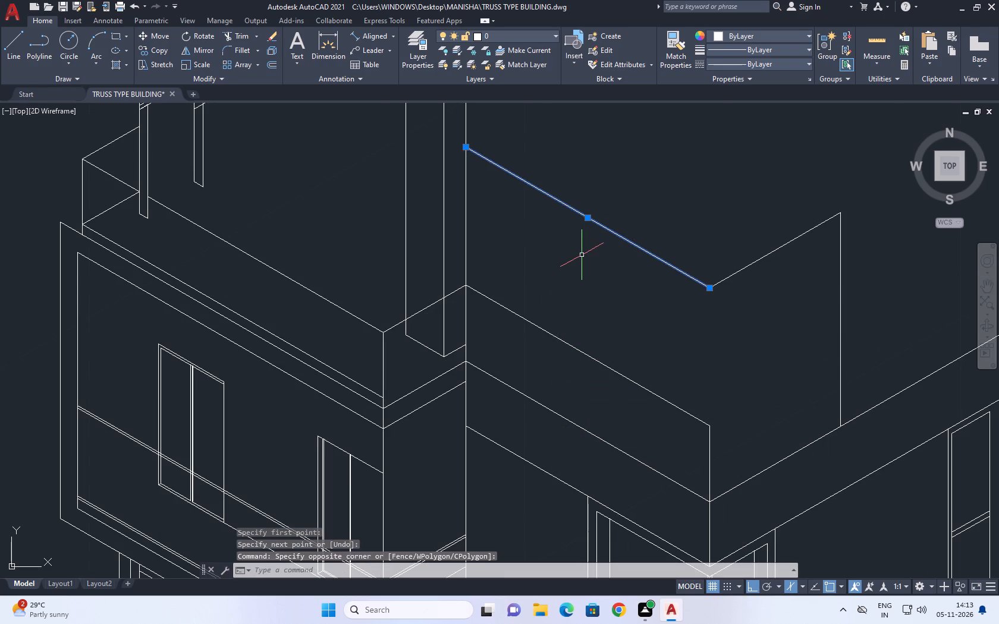
{"action": "type", "text": "DIV"}
{"action": "key", "text": "space"}
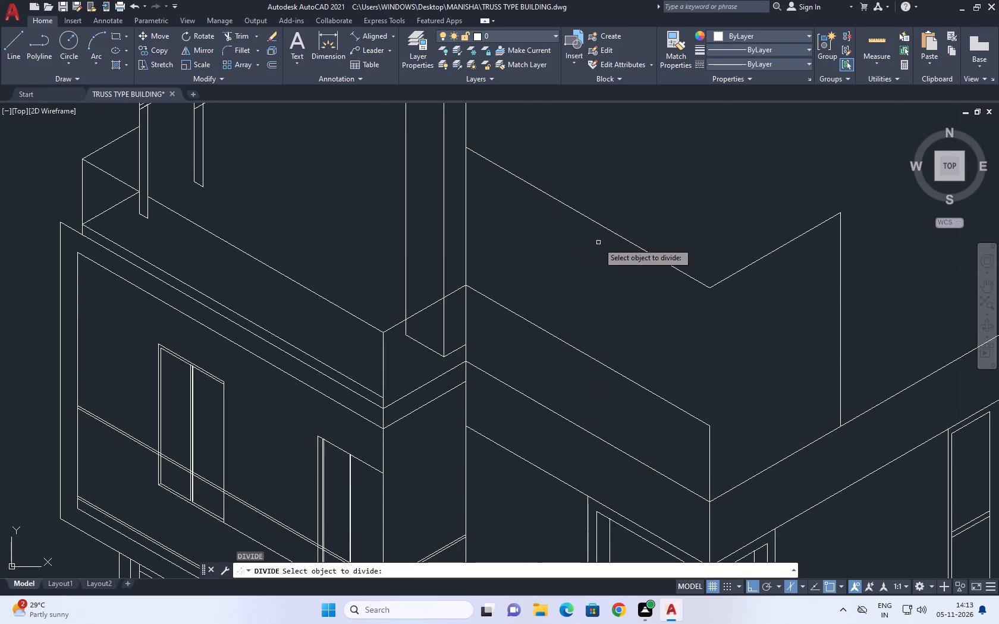
{"action": "left_click", "coordinate": [614, 232]}
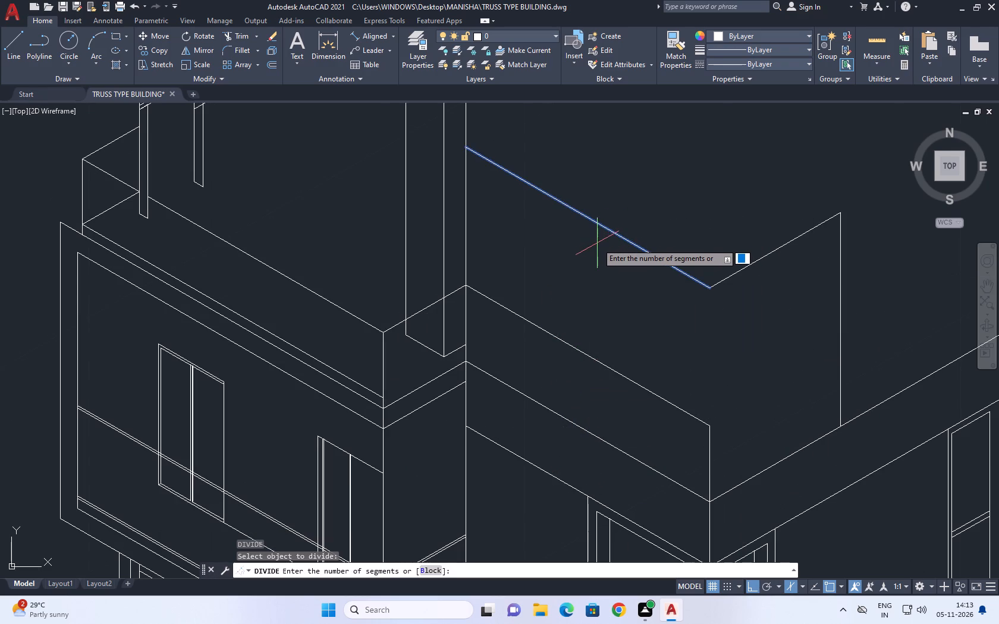
{"action": "key", "text": "F4"}
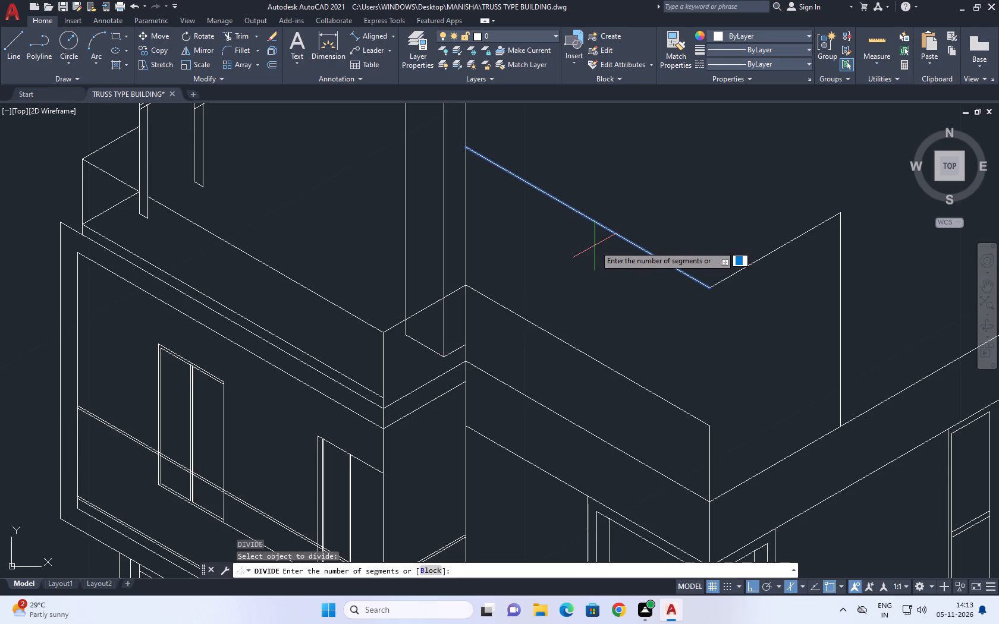
{"action": "key", "text": "n"}
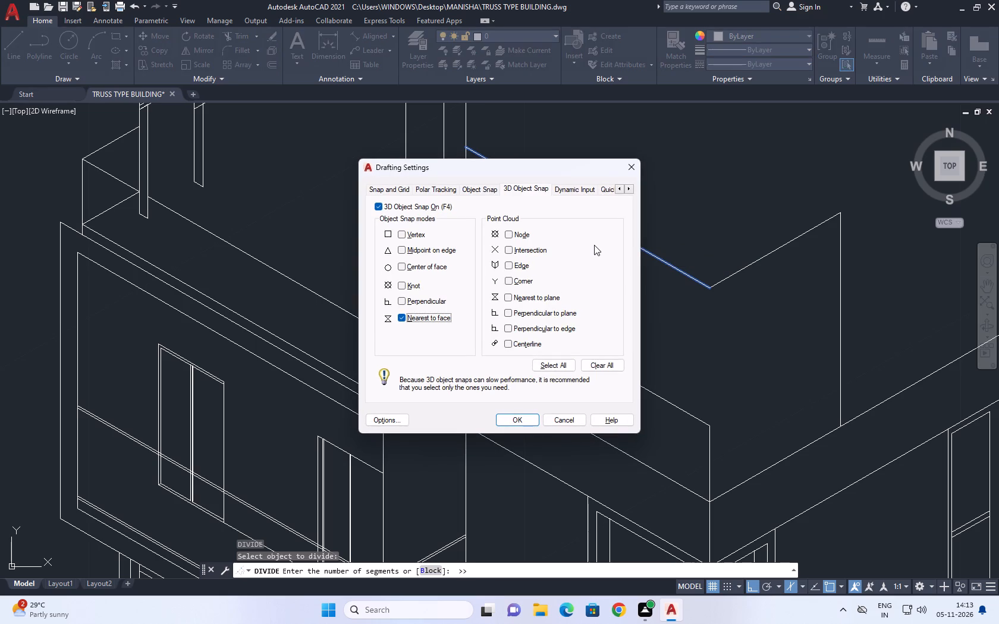
{"action": "key", "text": "BackSpace"}
{"action": "left_click", "coordinate": [630, 162]}
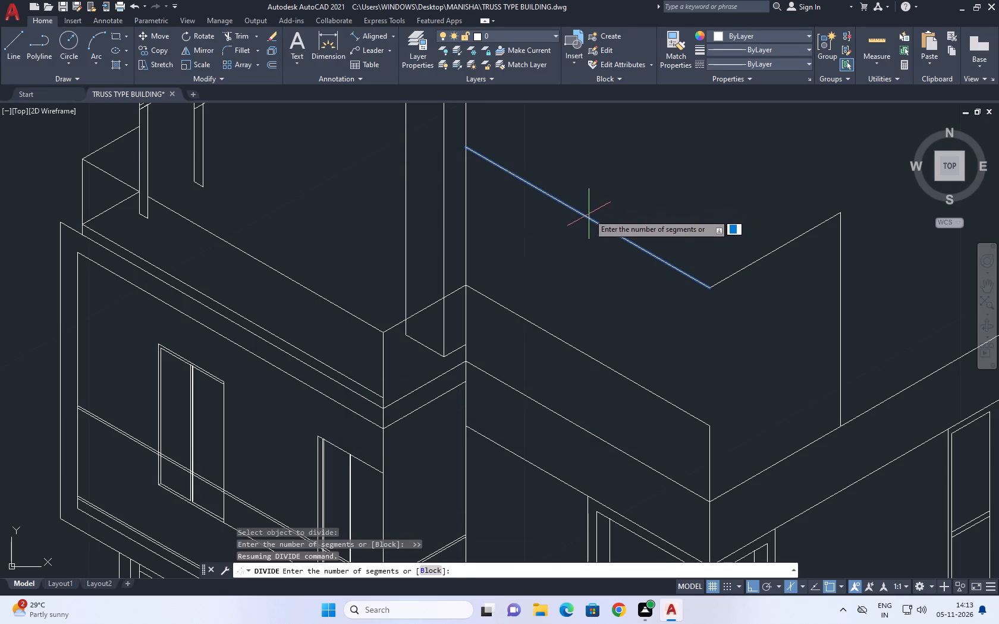
{"action": "type", "text": "4"}
{"action": "key", "text": "space"}
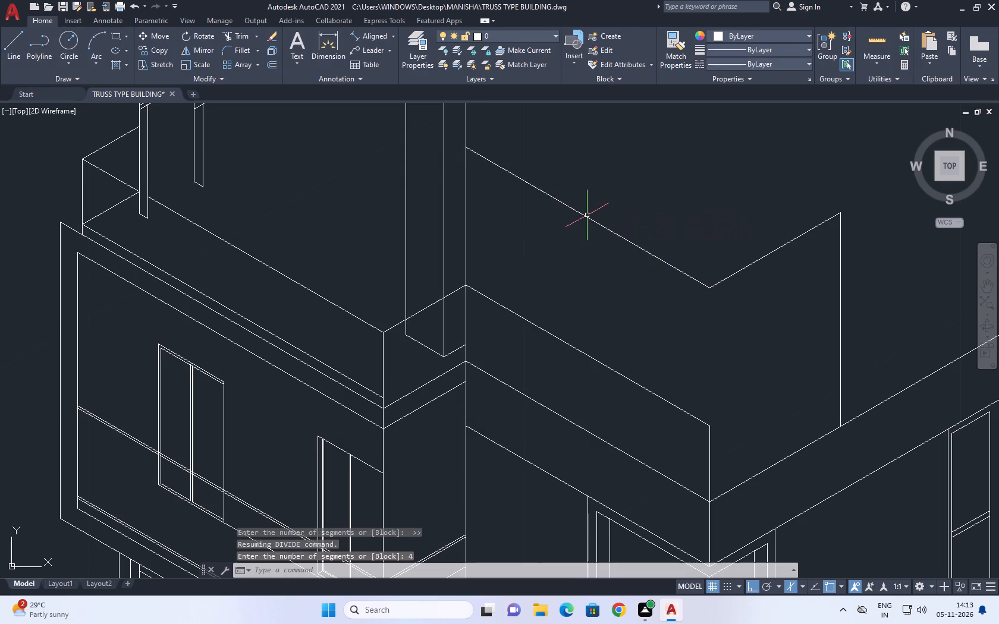
Draw vertical lines down from the top edge's three division points, each running past the parapet's top edge.
{"action": "key", "text": "l"}
{"action": "key", "text": "space"}
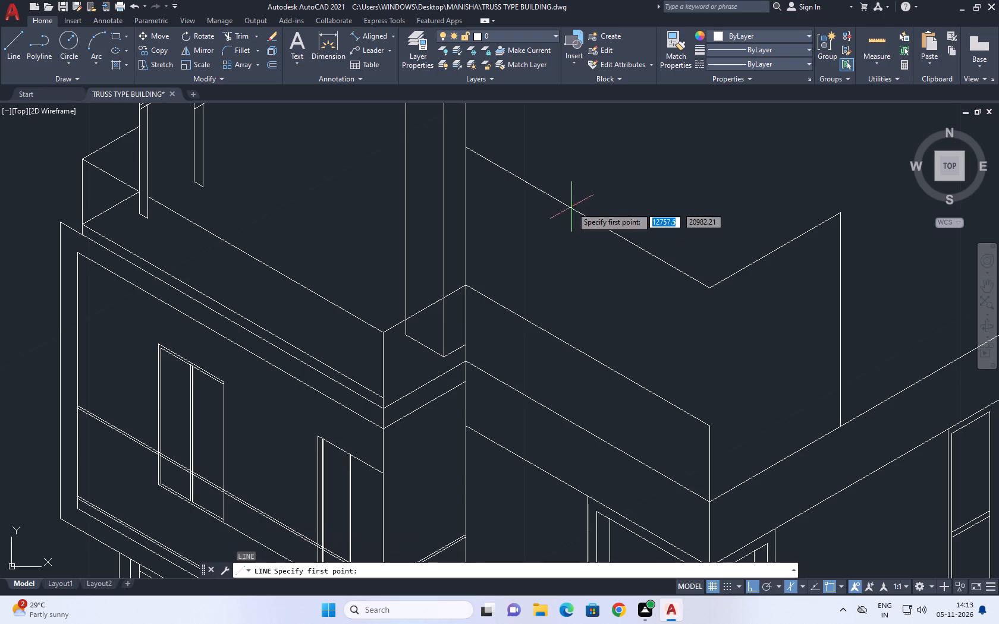
{"action": "left_click", "coordinate": [527, 182]}
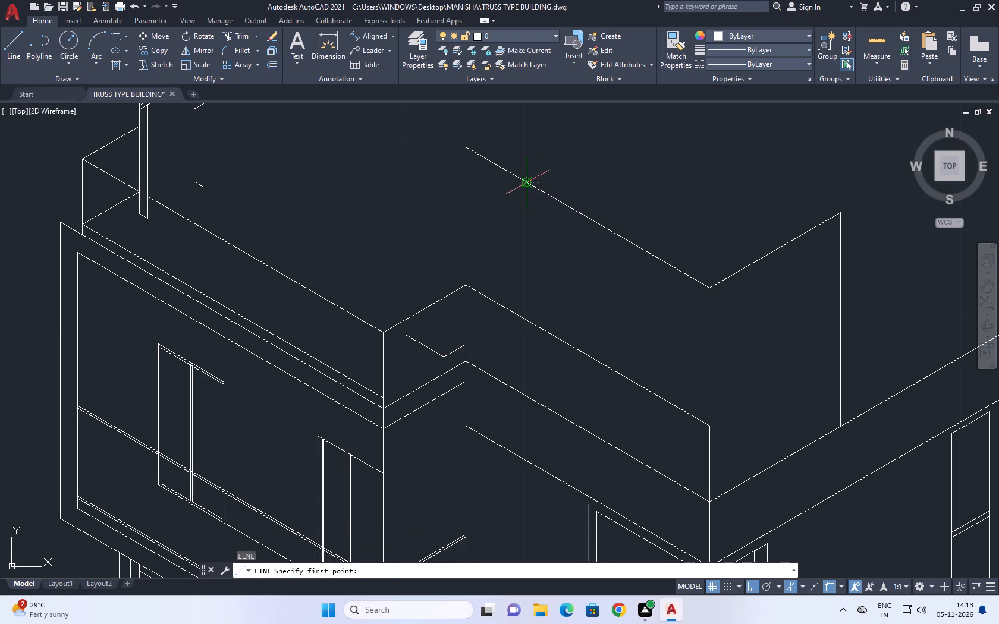
{"action": "left_click", "coordinate": [524, 339]}
{"action": "key", "text": "space"}
{"action": "key", "text": "space"}
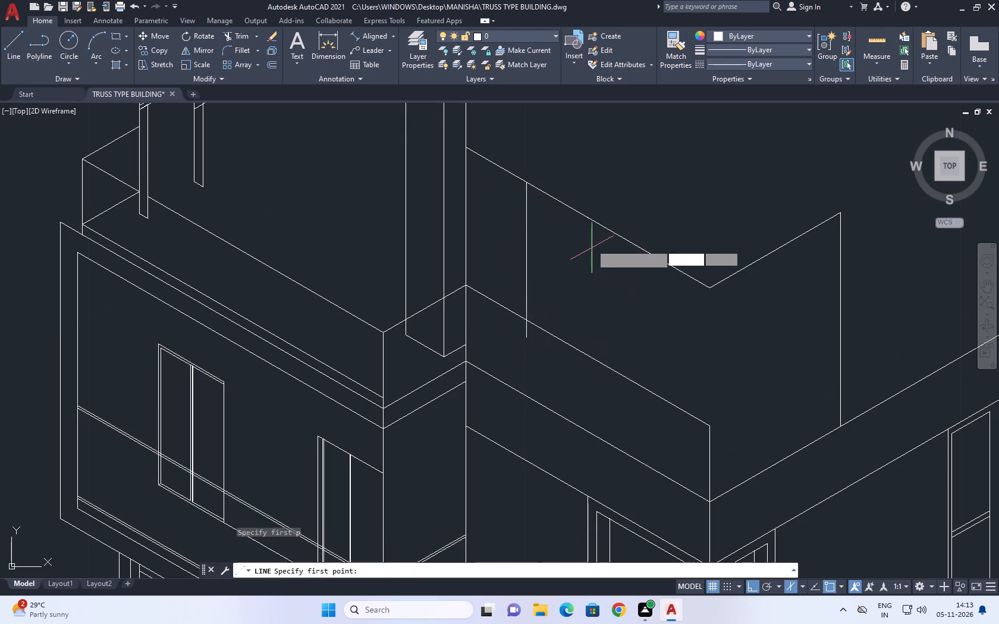
{"action": "left_click", "coordinate": [590, 218]}
{"action": "left_click", "coordinate": [577, 387]}
{"action": "key", "text": "space"}
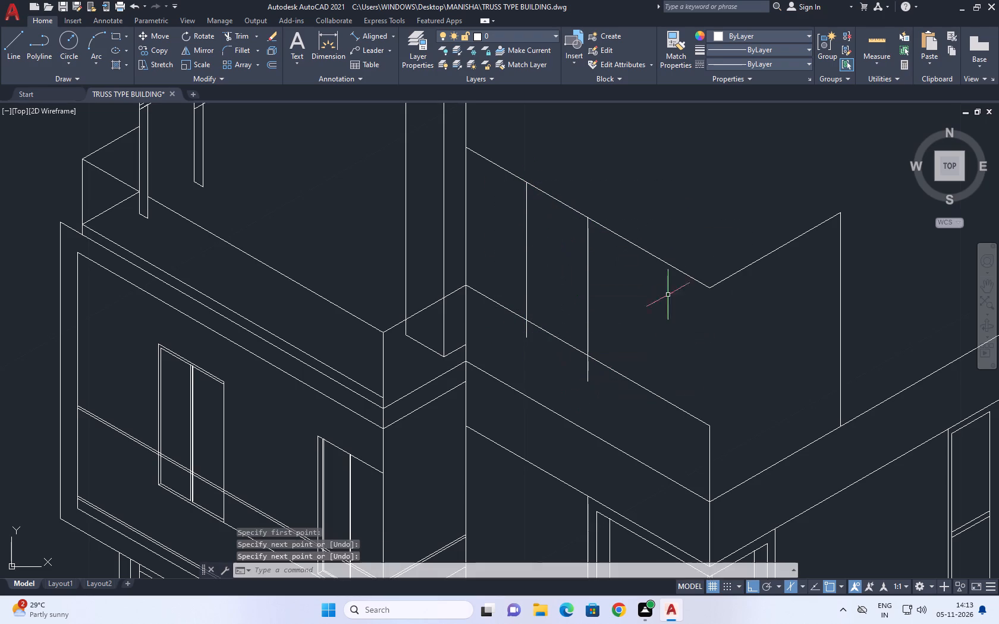
{"action": "key", "text": "space"}
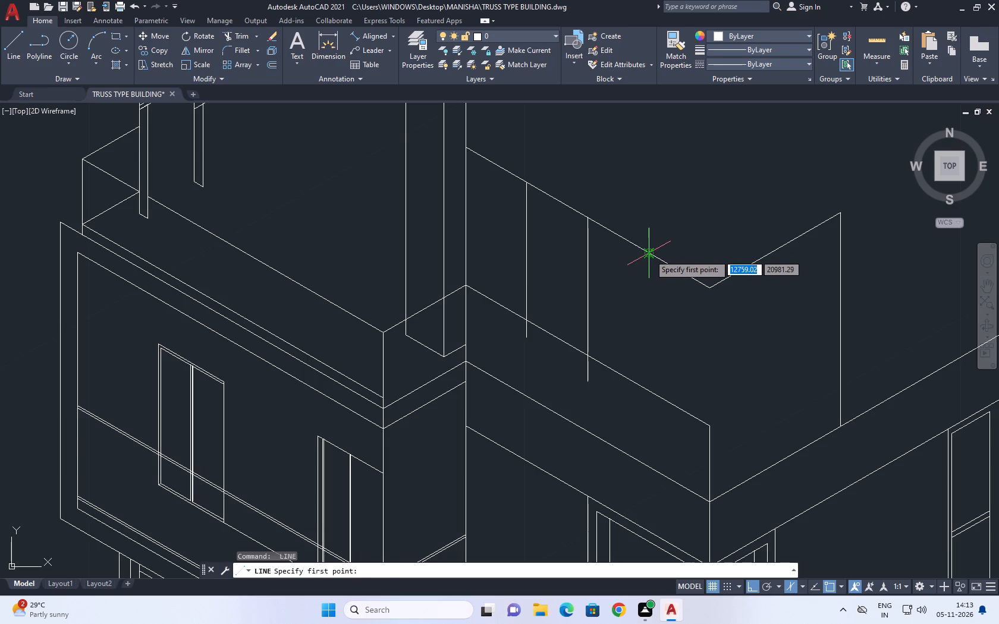
{"action": "left_click", "coordinate": [649, 254]}
{"action": "left_click", "coordinate": [642, 445]}
{"action": "key", "text": "space"}
Draw a vertical line from the outline's front corner down past the parapet's top corner.
{"action": "key", "text": "space"}
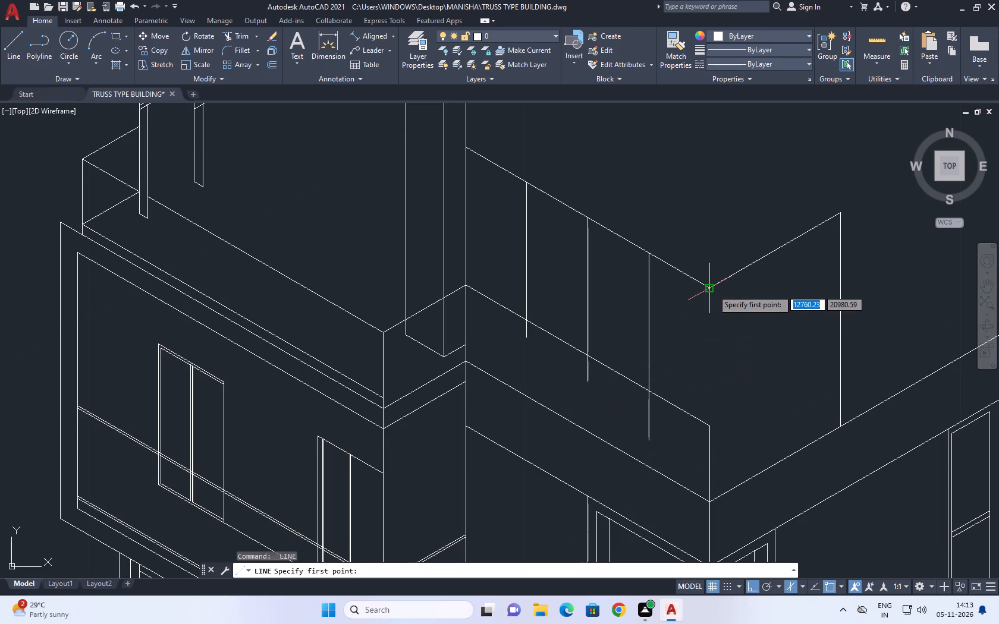
{"action": "left_click", "coordinate": [711, 287]}
{"action": "left_click", "coordinate": [698, 452]}
{"action": "key", "text": "space"}
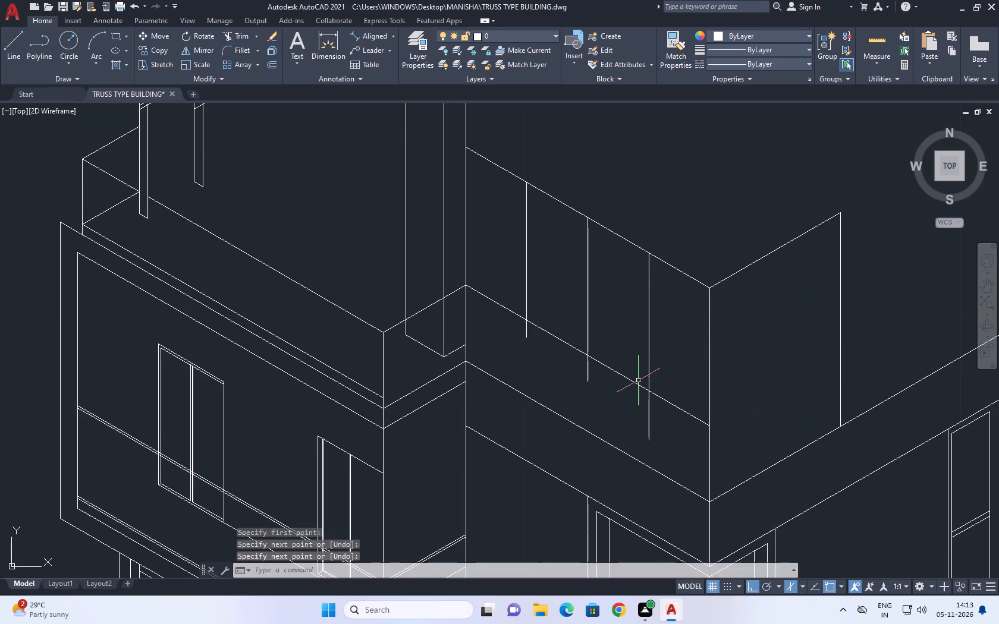
Trim the ends of the three divider lines that extend below the parapet's top edge.
{"action": "middle_click_drag", "start_coordinate": [637, 380], "coordinate": [659, 397]}
{"action": "type", "text": "TE"}
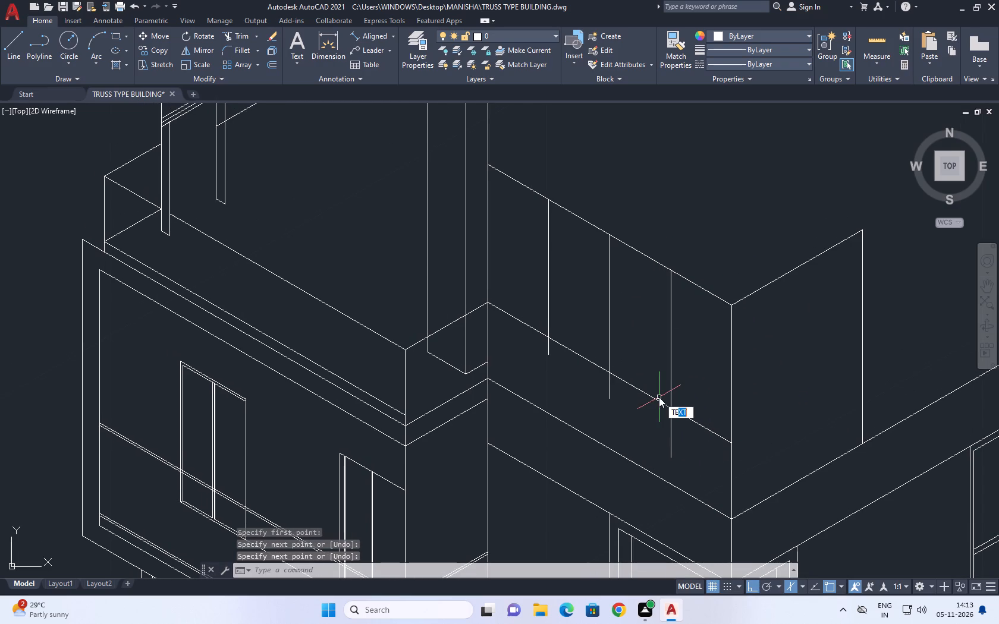
{"action": "key", "text": "Escape"}
{"action": "type", "text": "TR"}
{"action": "key", "text": "space"}
{"action": "left_click", "coordinate": [697, 452]}
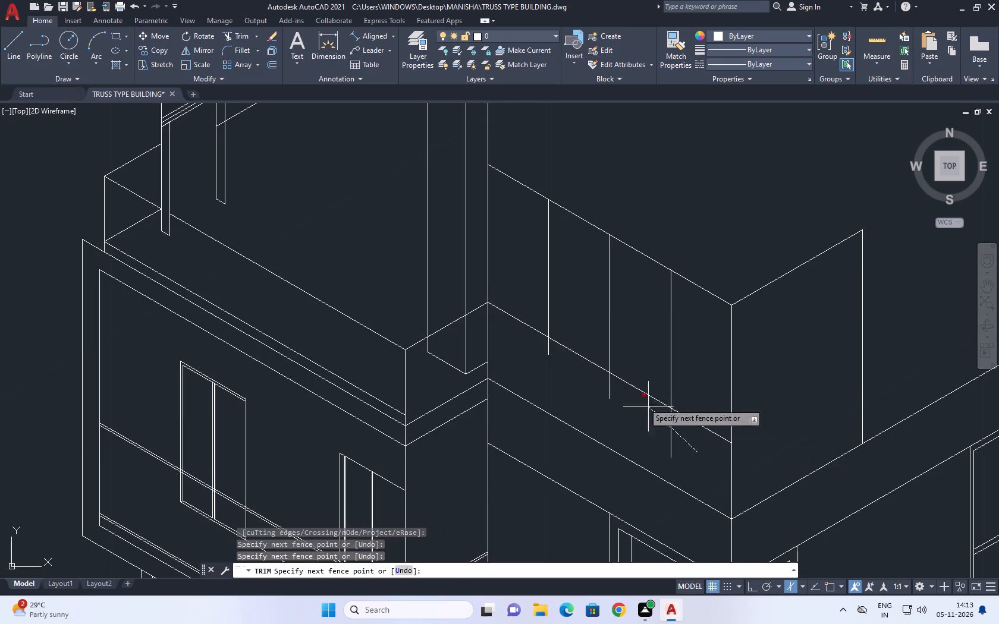
{"action": "left_click", "coordinate": [546, 343]}
{"action": "key", "text": "space"}
Shorten the vertical line at the front corner so its lower end meets the parapet's top corner.
{"action": "left_click_drag", "start_coordinate": [736, 396], "coordinate": [730, 395]}
{"action": "left_click", "coordinate": [724, 385]}
{"action": "left_click", "coordinate": [728, 464]}
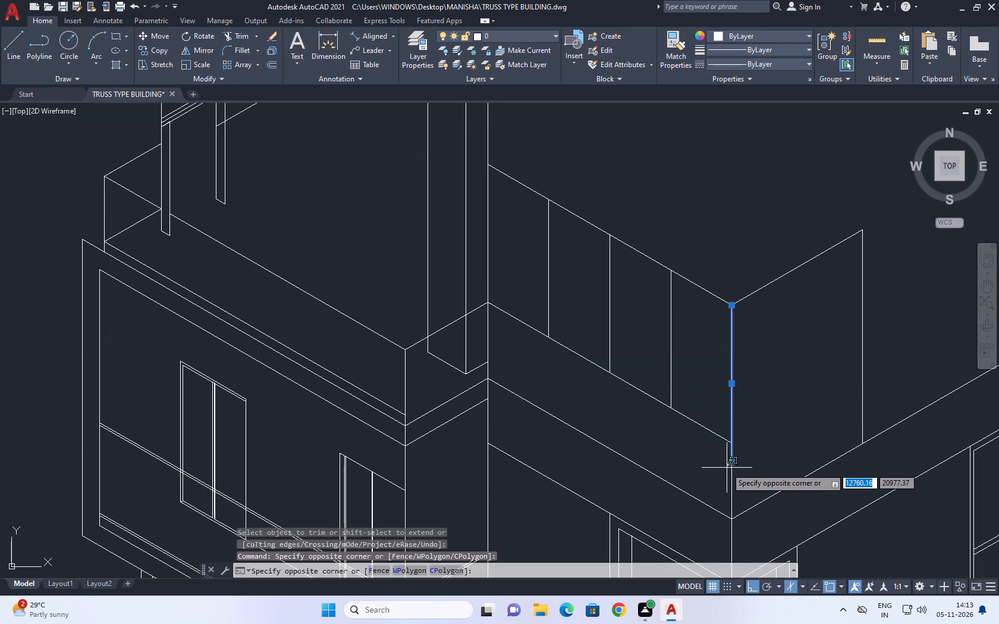
{"action": "left_click", "coordinate": [724, 468]}
{"action": "left_click", "coordinate": [733, 464]}
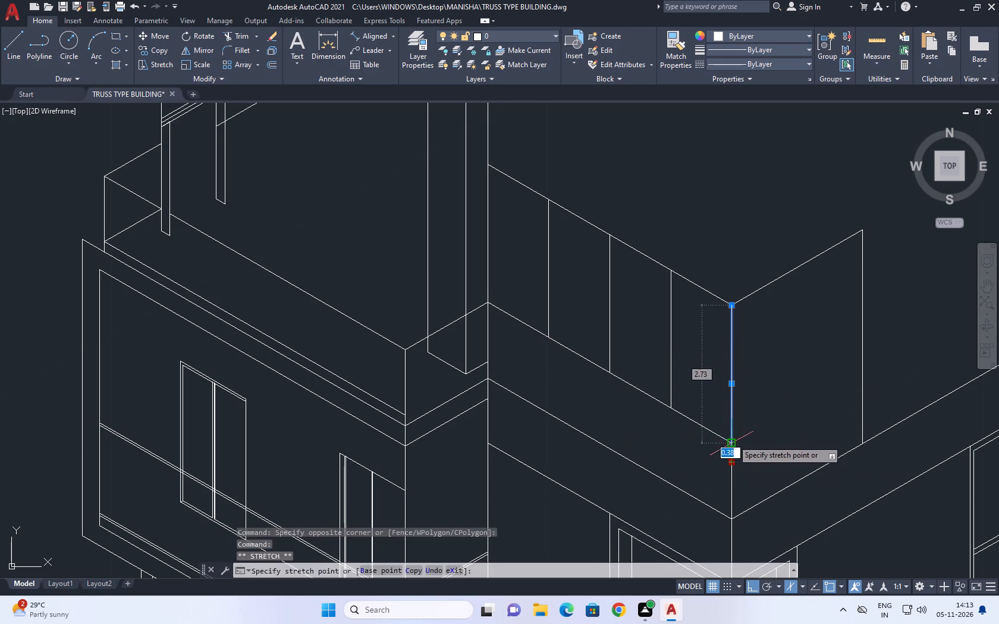
{"action": "left_click", "coordinate": [733, 440]}
{"action": "right_click", "coordinate": [796, 401]}
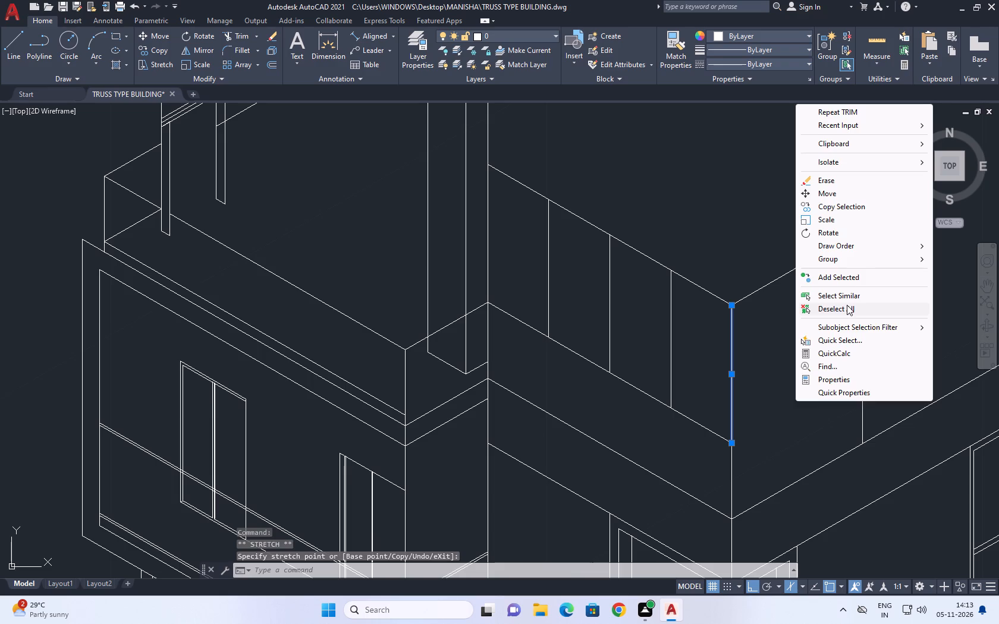
{"action": "left_click", "coordinate": [847, 305]}
Copy the outline's sloping top edge 0.2 straight down to form a top band.
{"action": "scroll", "coordinate": [888, 248], "scroll_direction": "up", "scroll_amount": 1}
{"action": "middle_click_drag", "start_coordinate": [707, 226], "coordinate": [721, 246]}
{"action": "scroll", "coordinate": [707, 227], "scroll_direction": "down", "scroll_amount": 1}
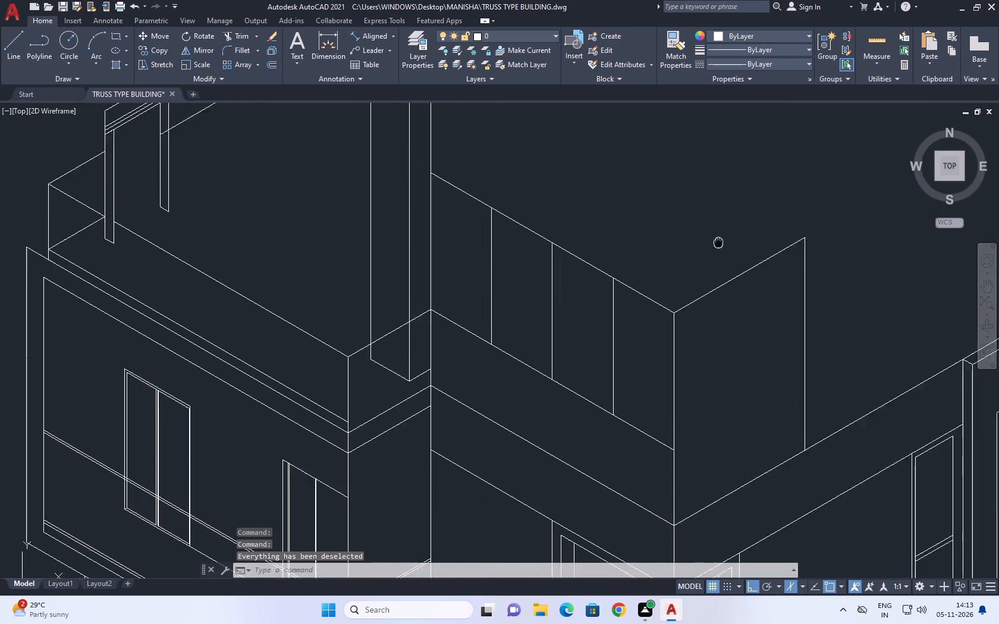
{"action": "middle_click_drag", "start_coordinate": [721, 246], "coordinate": [724, 257]}
{"action": "middle_click_drag", "start_coordinate": [570, 199], "coordinate": [591, 256]}
{"action": "left_click", "coordinate": [571, 301]}
{"action": "left_click", "coordinate": [564, 310]}
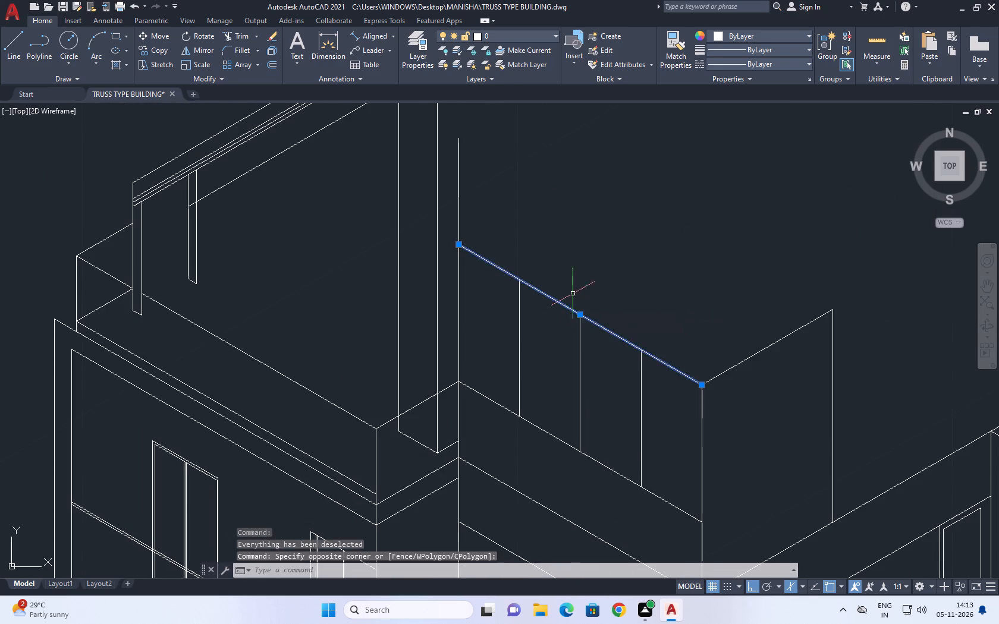
{"action": "middle_click_drag", "start_coordinate": [583, 281], "coordinate": [565, 317]}
{"action": "key", "text": "c"}
{"action": "type", "text": "O"}
{"action": "key", "text": "space"}
{"action": "left_click", "coordinate": [608, 313]}
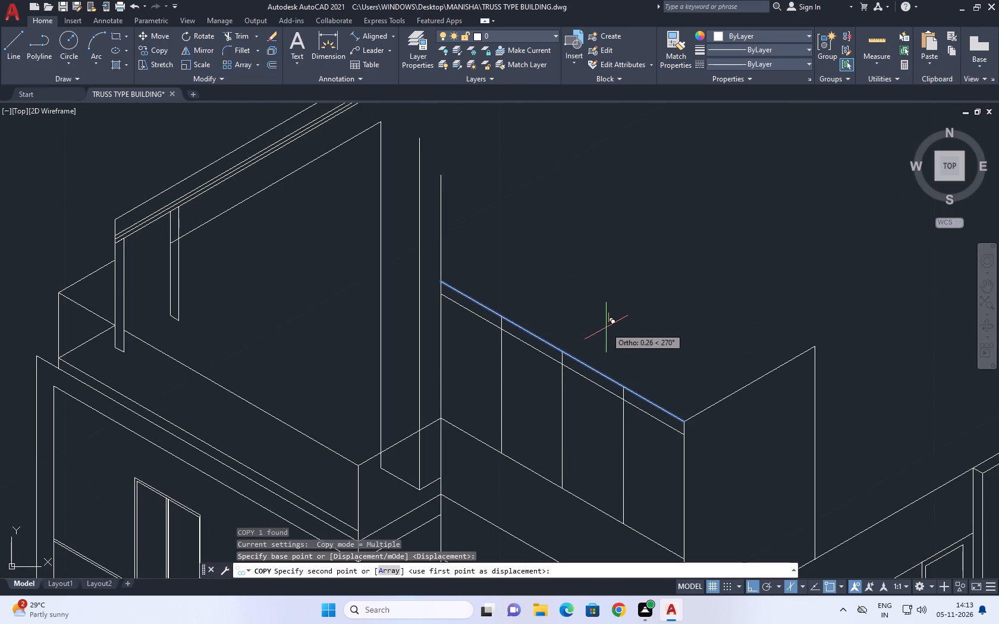
{"action": "type", "text": "0."}
{"action": "type", "text": "2"}
{"action": "key", "text": "space"}
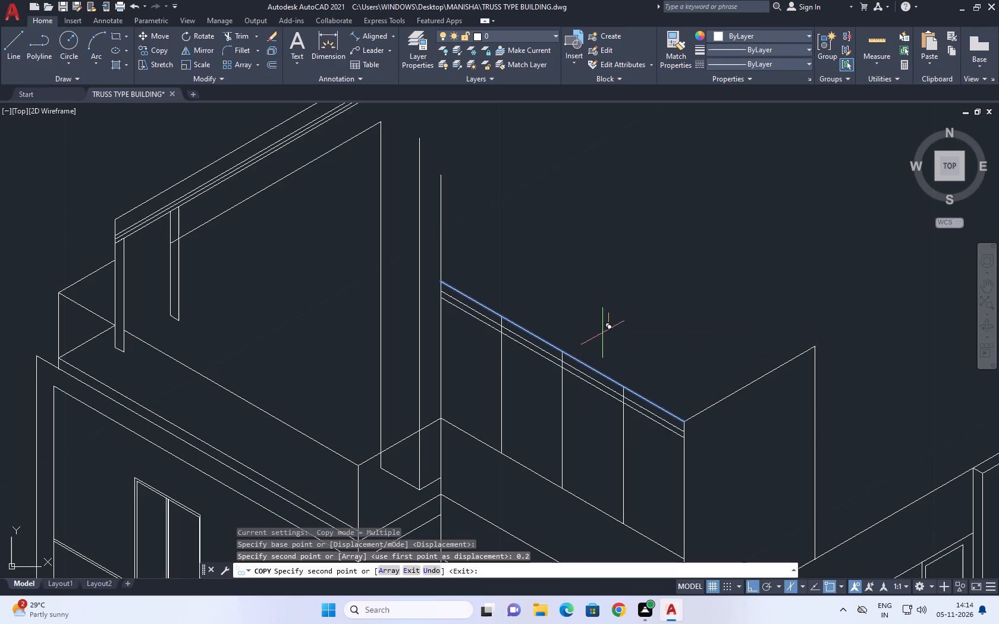
{"action": "key", "text": "space"}
Trim the three divider lines where they cross the band between the top edge and its copy.
{"action": "key", "text": "t"}
{"action": "key", "text": "r"}
{"action": "key", "text": "space"}
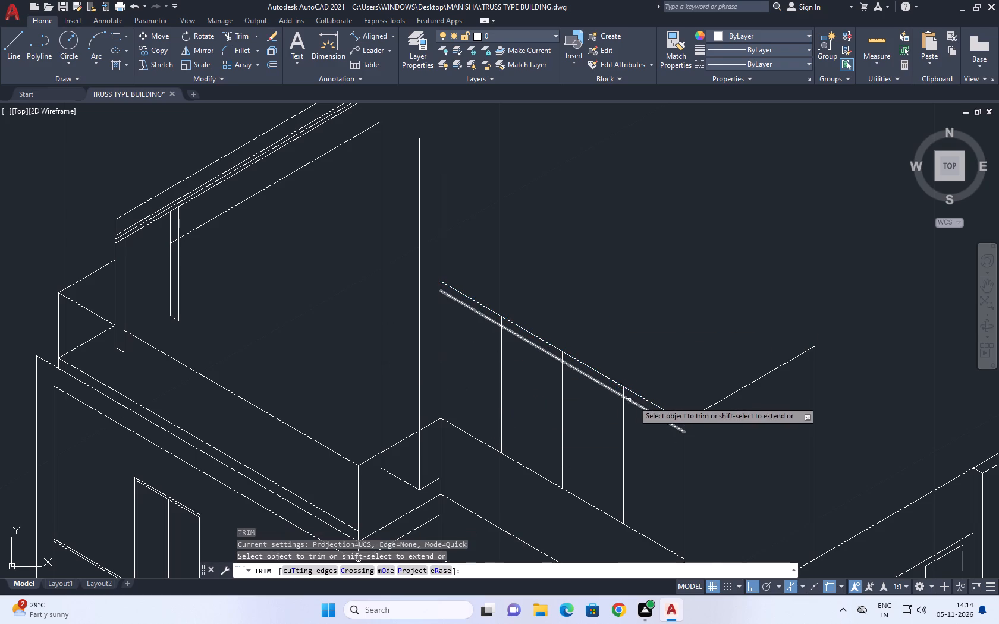
{"action": "scroll", "coordinate": [635, 401], "scroll_direction": "up", "scroll_amount": 2}
{"action": "left_click", "coordinate": [617, 385]}
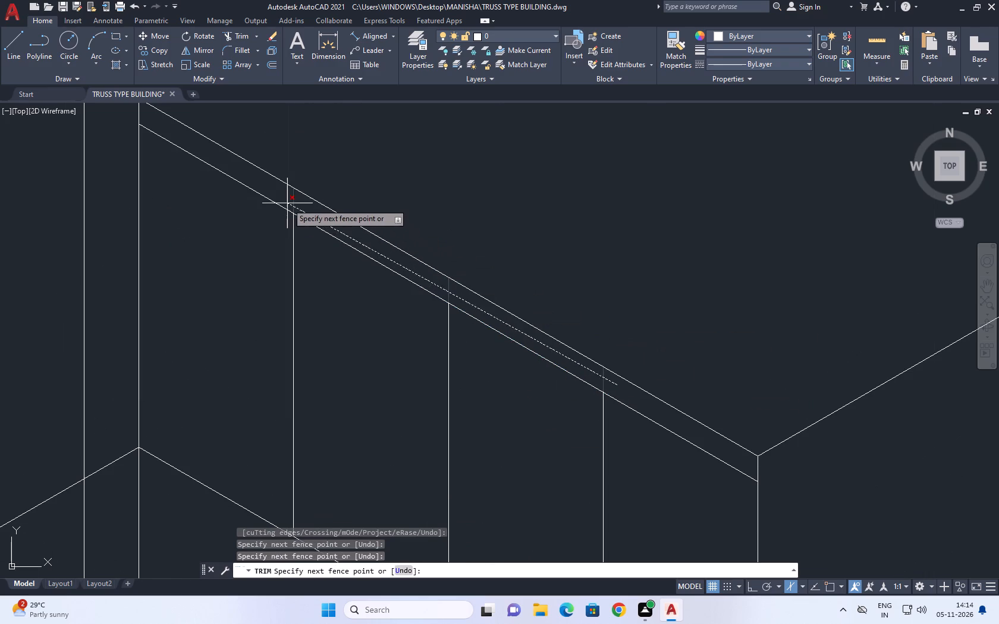
{"action": "left_click", "coordinate": [287, 199]}
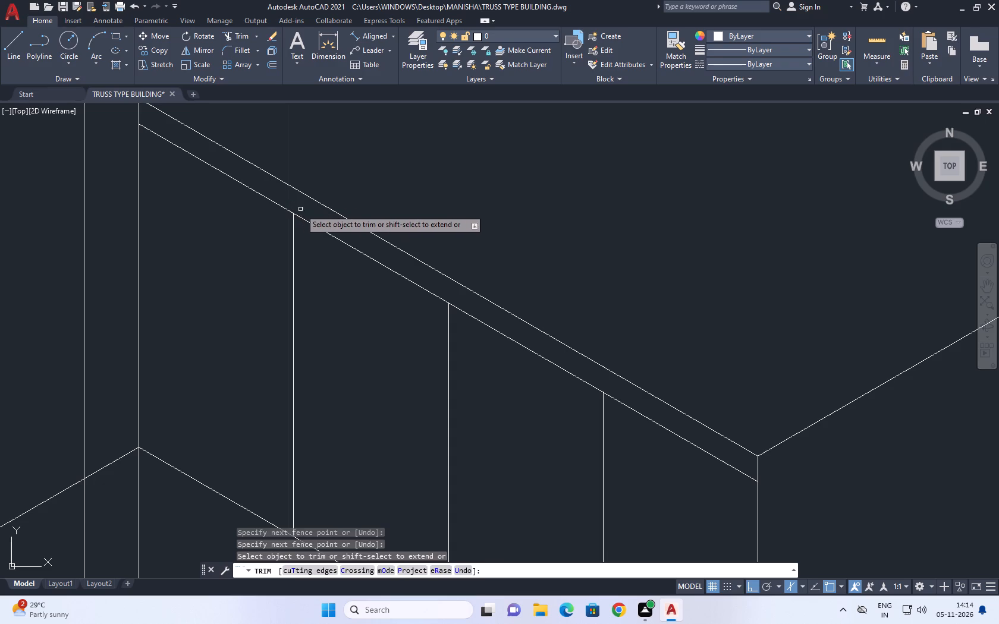
{"action": "right_click", "coordinate": [452, 216]}
{"action": "left_click", "coordinate": [506, 247]}
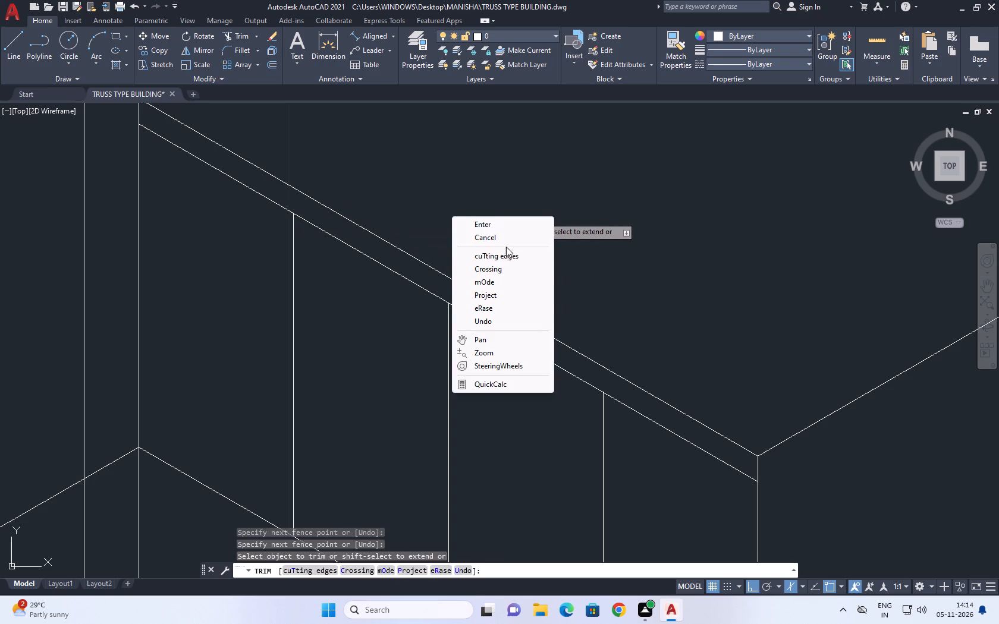
{"action": "left_click", "coordinate": [517, 244]}
{"action": "left_click", "coordinate": [519, 241]}
Move the panel outline's vertical line at the front corner about 0.41 back along the front parapet.
{"action": "scroll", "coordinate": [592, 358], "scroll_direction": "down", "scroll_amount": 1}
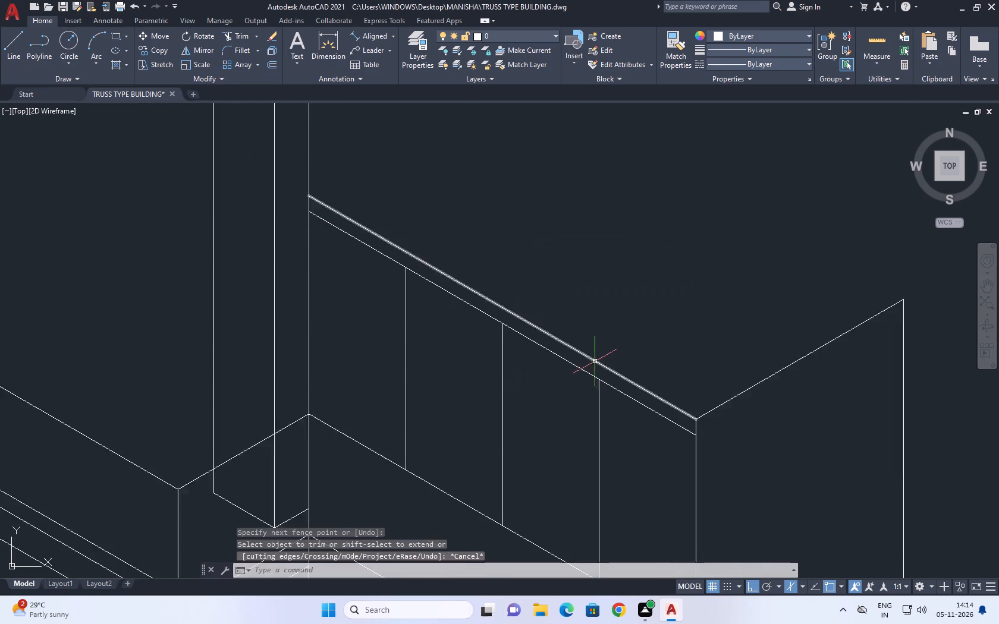
{"action": "scroll", "coordinate": [595, 361], "scroll_direction": "down", "scroll_amount": 1}
{"action": "middle_click_drag", "start_coordinate": [603, 372], "coordinate": [627, 438]}
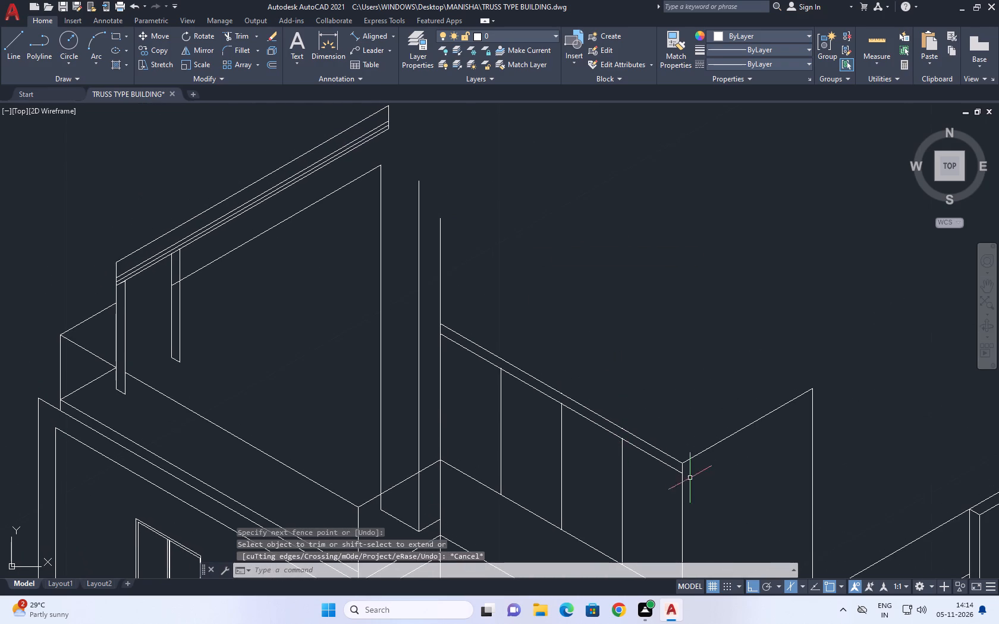
{"action": "middle_click_drag", "start_coordinate": [730, 455], "coordinate": [682, 414]}
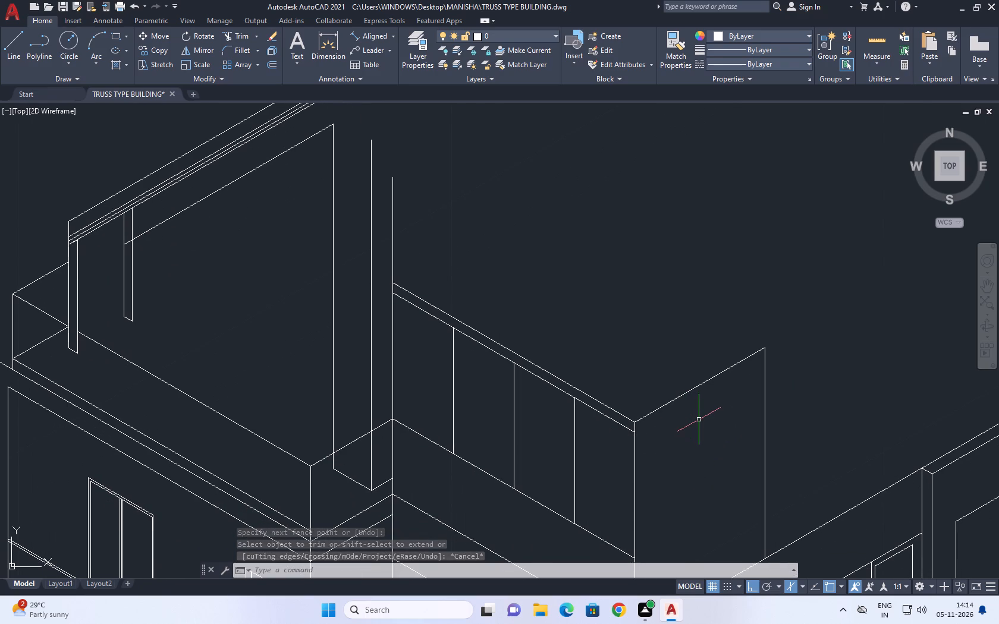
{"action": "middle_click_drag", "start_coordinate": [700, 450], "coordinate": [672, 281]}
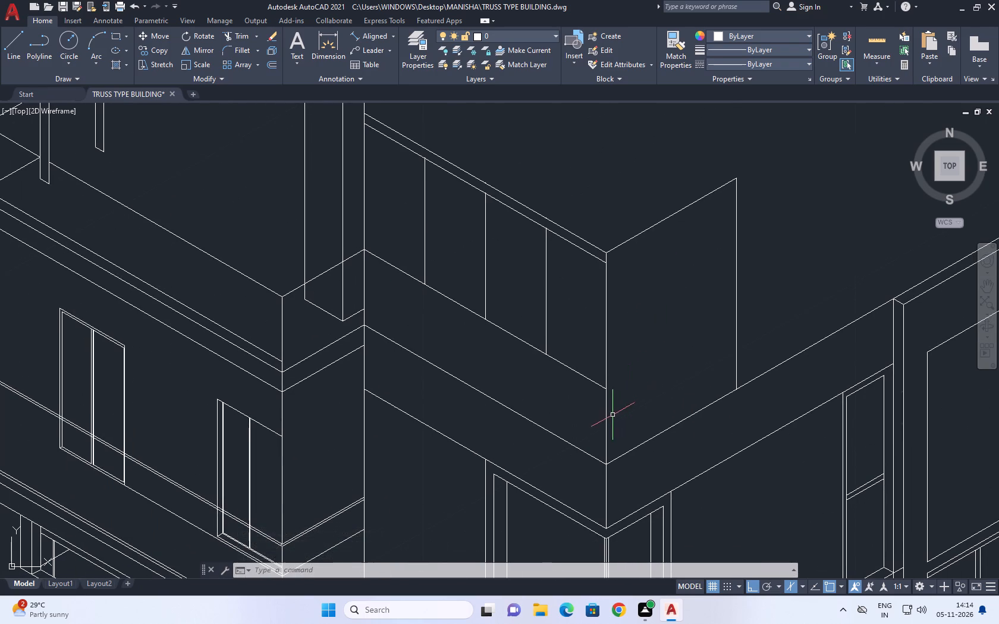
{"action": "left_click", "coordinate": [608, 418]}
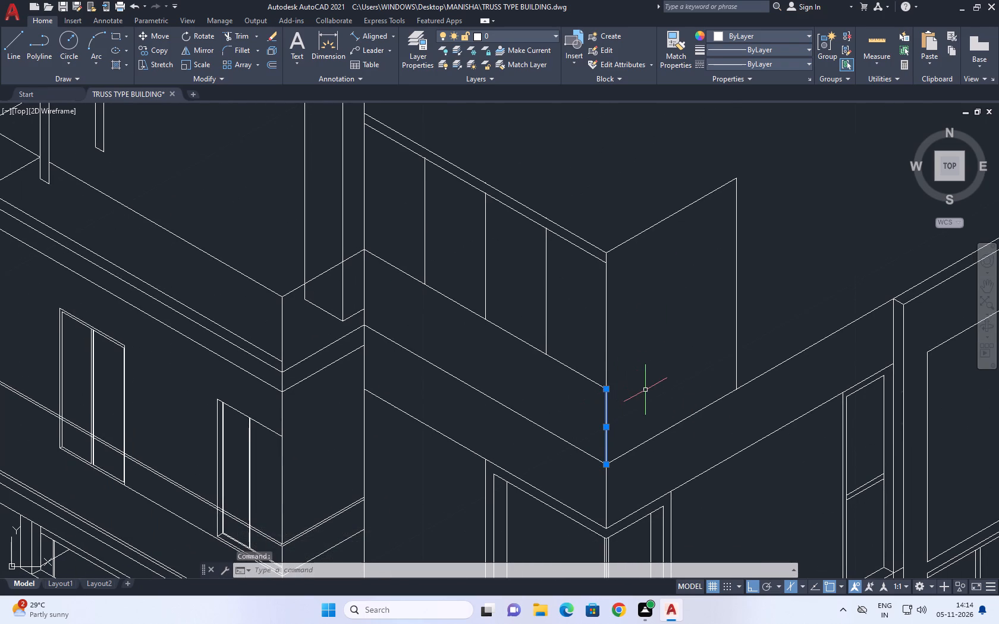
{"action": "key", "text": "Escape"}
{"action": "left_click", "coordinate": [620, 304]}
{"action": "left_click", "coordinate": [601, 306]}
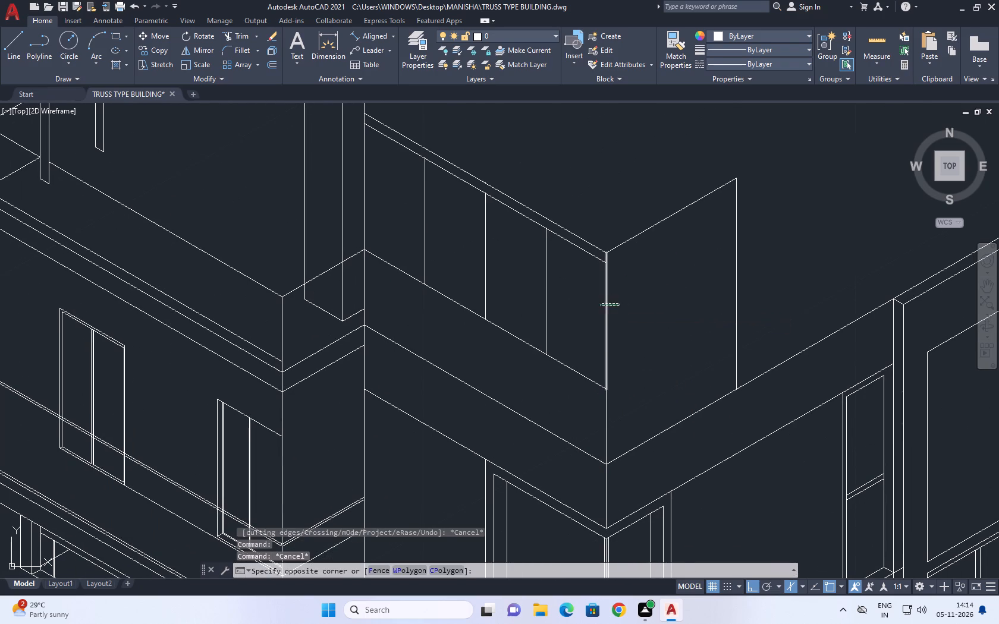
{"action": "middle_click_drag", "start_coordinate": [617, 311], "coordinate": [665, 348]}
{"action": "key", "text": "m"}
{"action": "key", "text": "space"}
{"action": "left_click", "coordinate": [693, 395]}
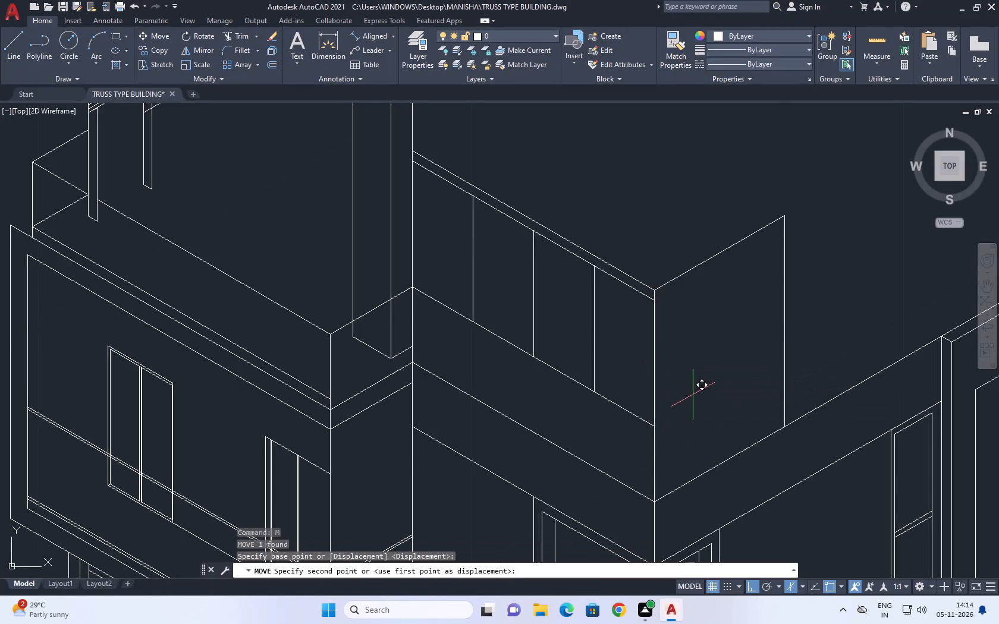
{"action": "key", "text": "F5"}
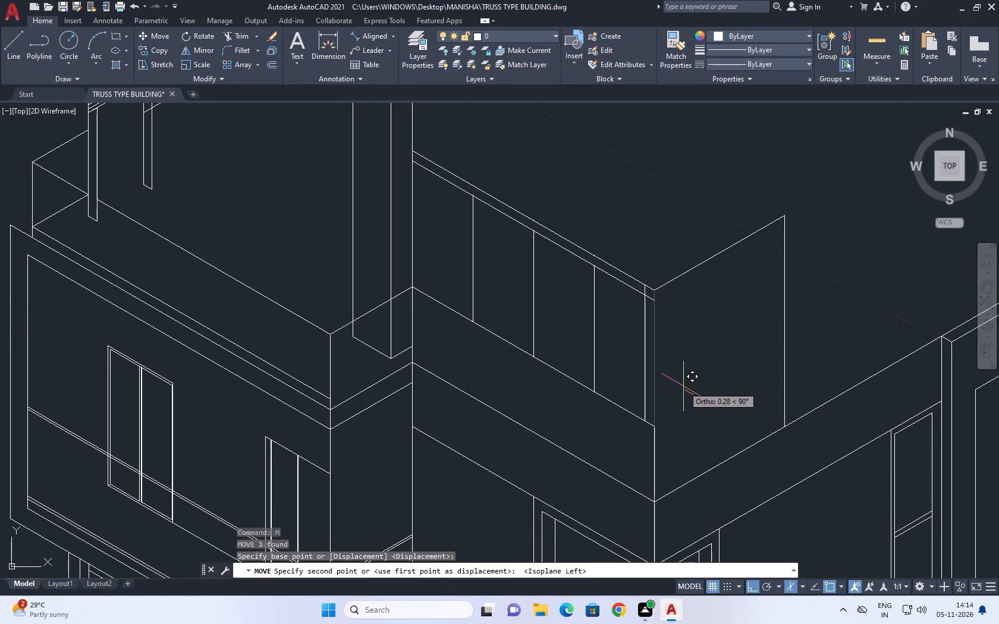
{"action": "left_click", "coordinate": [683, 386]}
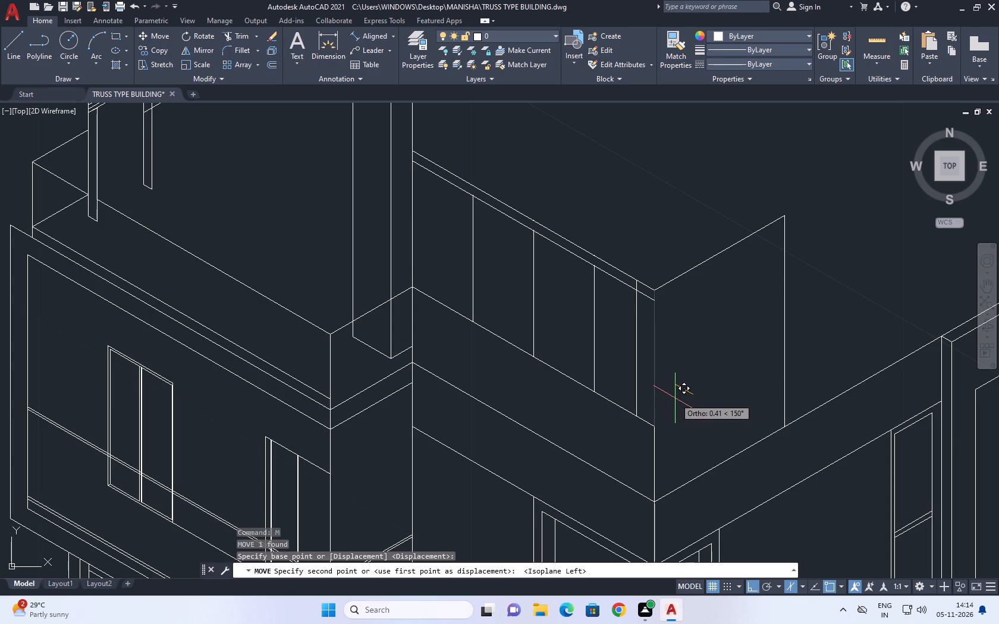
{"action": "left_click", "coordinate": [675, 398]}
Move the outline's side top edge so its near end meets the top of the shifted corner line.
{"action": "middle_click_drag", "start_coordinate": [645, 303], "coordinate": [645, 333]}
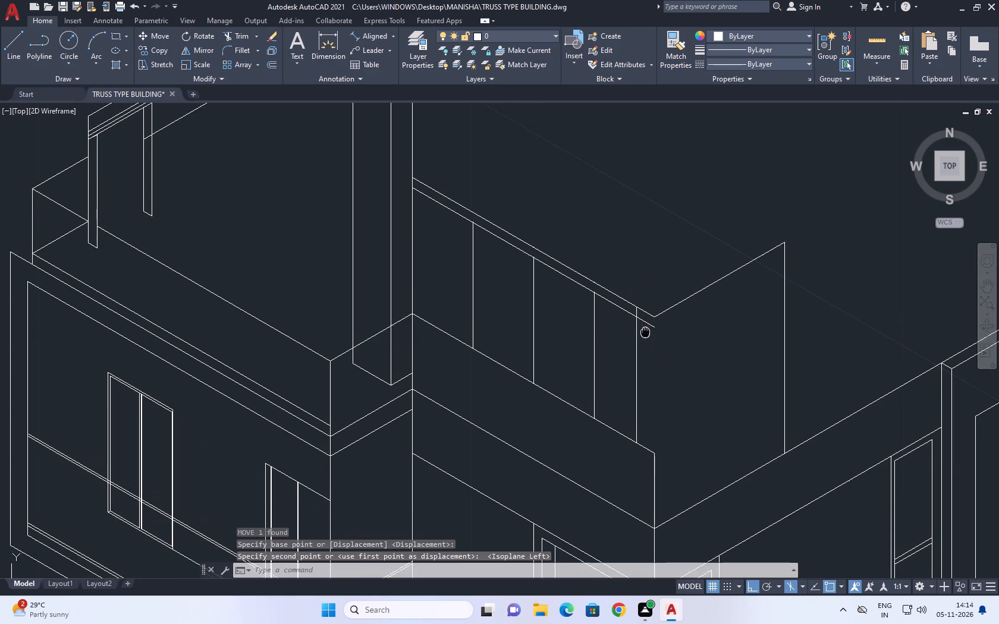
{"action": "middle_click_drag", "start_coordinate": [645, 333], "coordinate": [644, 370]}
{"action": "left_click", "coordinate": [673, 348]}
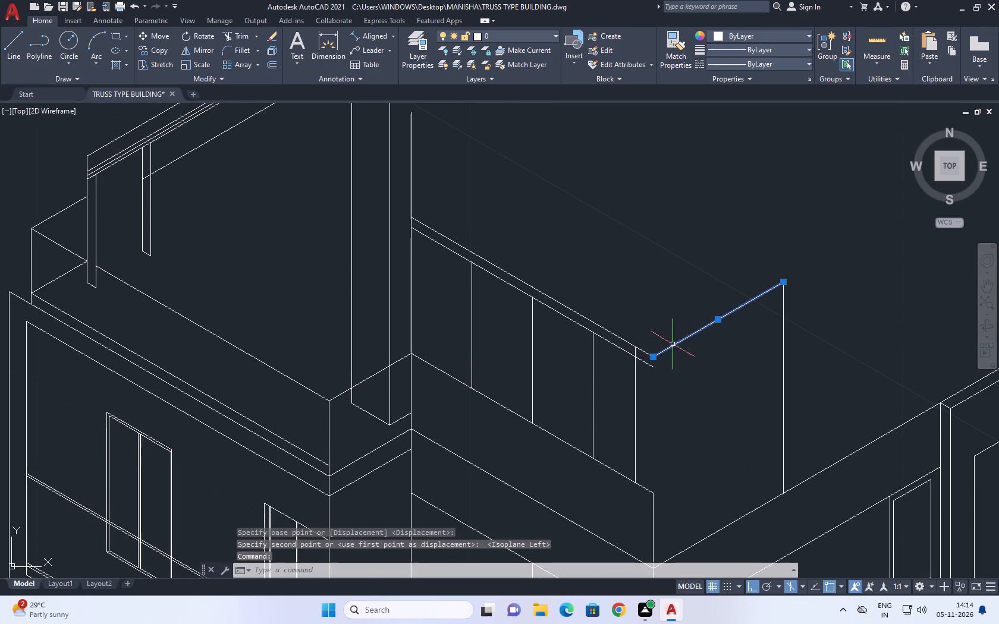
{"action": "type", "text": "M"}
{"action": "key", "text": "space"}
{"action": "left_click", "coordinate": [653, 354]}
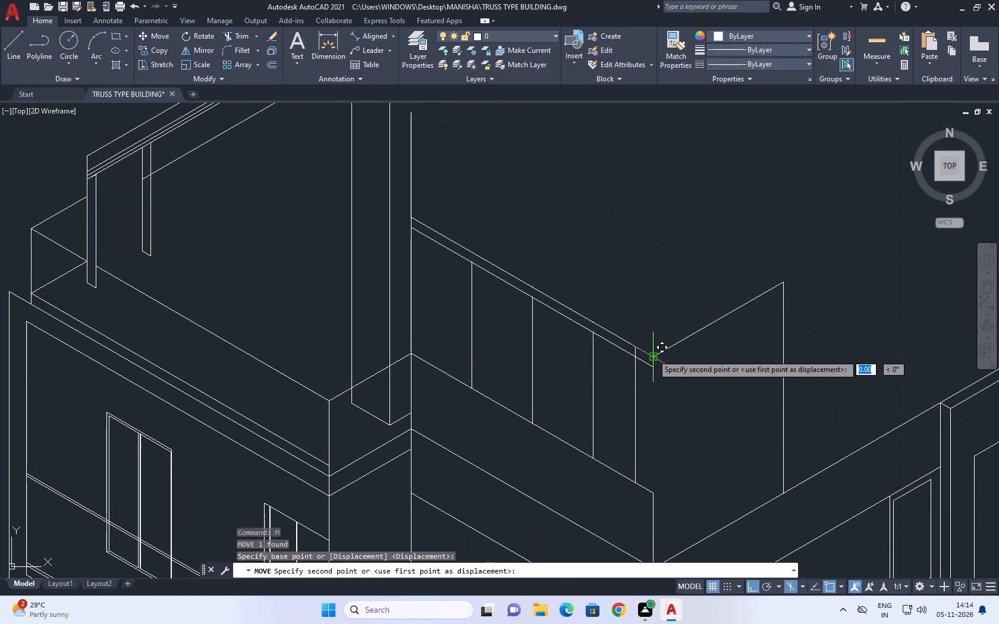
{"action": "left_click", "coordinate": [637, 346]}
Fillet the moved side top edge with the far vertical line at radius 0 to close the corner.
{"action": "middle_click_drag", "start_coordinate": [707, 341], "coordinate": [699, 341]}
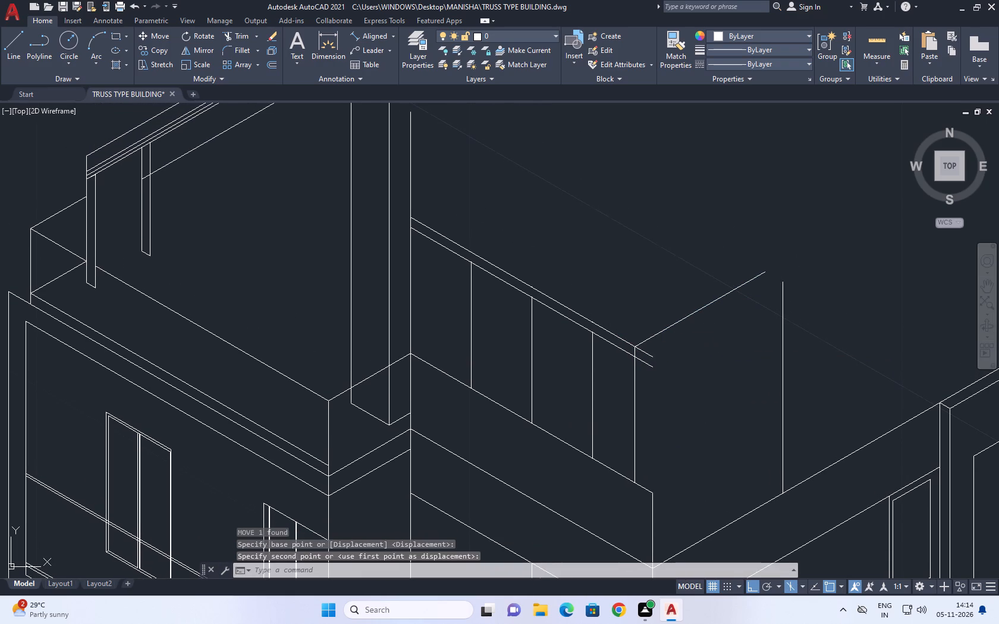
{"action": "middle_click_drag", "start_coordinate": [699, 341], "coordinate": [664, 351]}
{"action": "key", "text": "f"}
{"action": "key", "text": "space"}
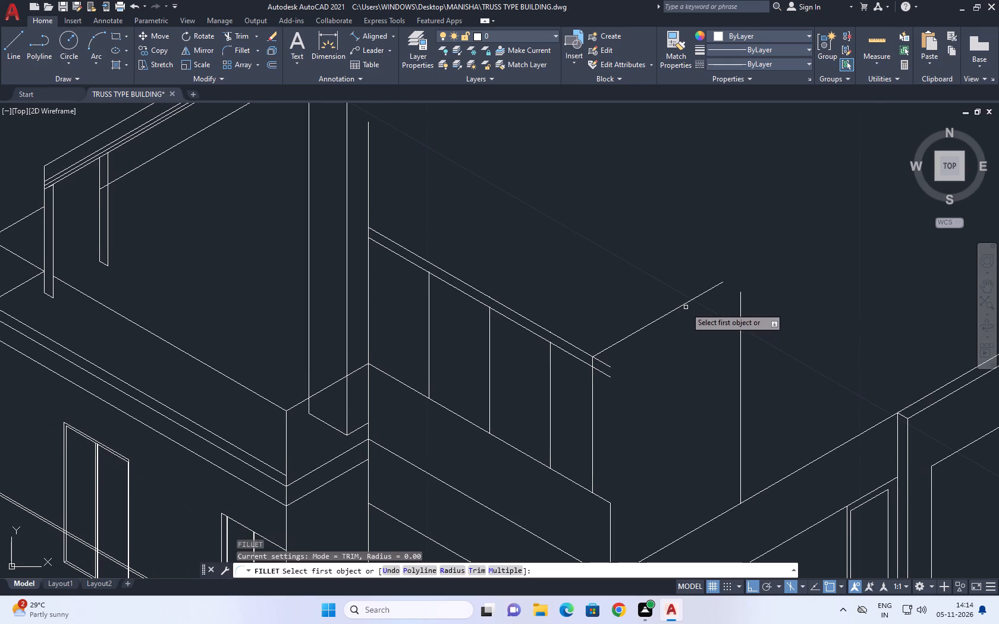
{"action": "left_click", "coordinate": [688, 302]}
{"action": "left_click", "coordinate": [740, 300]}
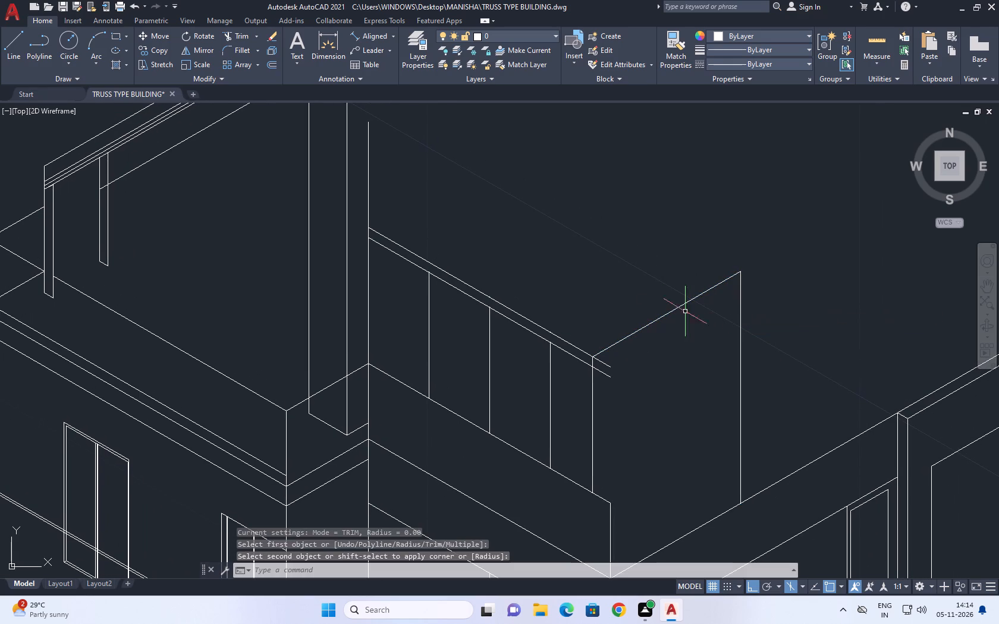
Move the three divider lines together about 0.36 back along the front parapet, away from the front corner.
{"action": "middle_click_drag", "start_coordinate": [573, 380], "coordinate": [637, 339]}
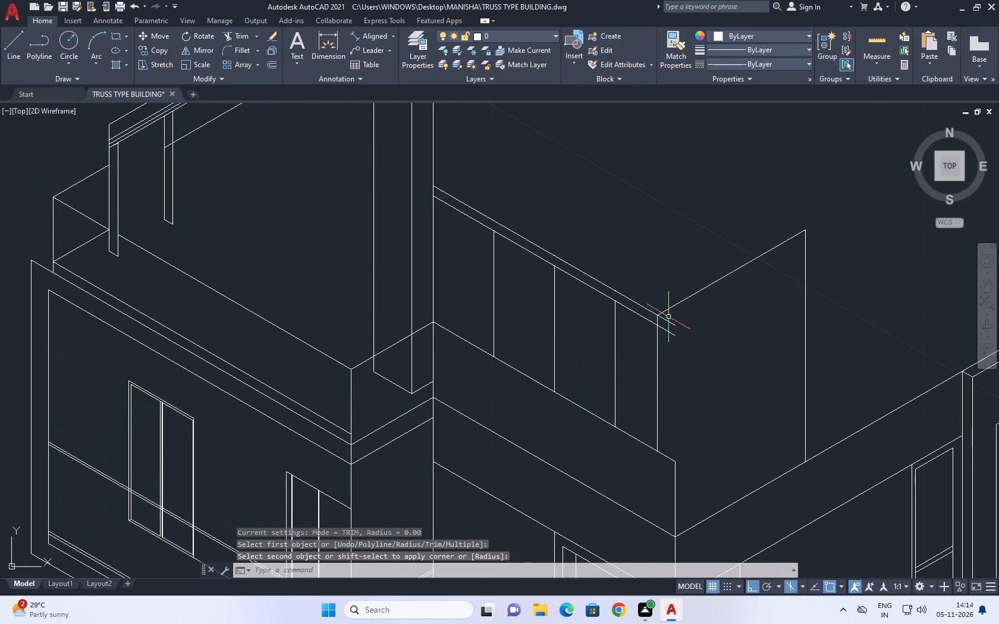
{"action": "middle_click_drag", "start_coordinate": [668, 317], "coordinate": [692, 338]}
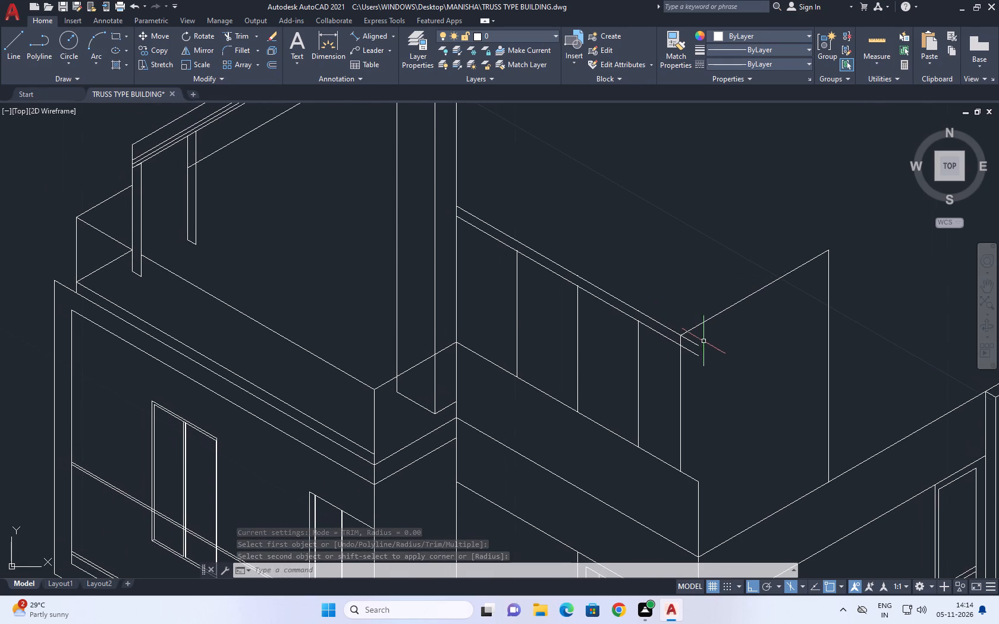
{"action": "left_click", "coordinate": [646, 358]}
{"action": "left_click", "coordinate": [560, 333]}
{"action": "left_click", "coordinate": [526, 321]}
{"action": "left_click", "coordinate": [494, 304]}
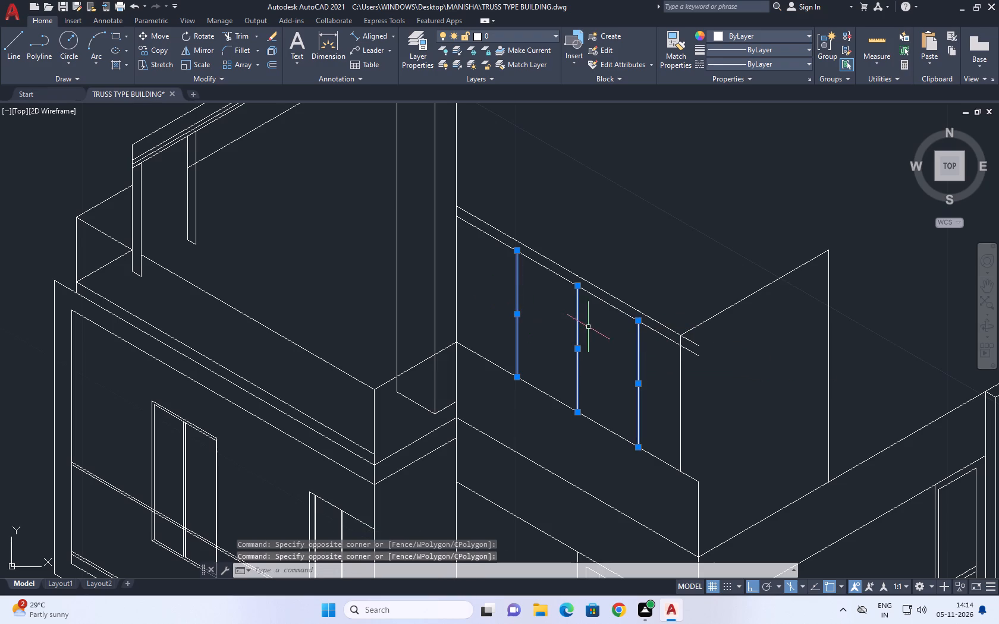
{"action": "key", "text": "m"}
{"action": "key", "text": "space"}
{"action": "left_click_drag", "start_coordinate": [753, 440], "coordinate": [746, 433]}
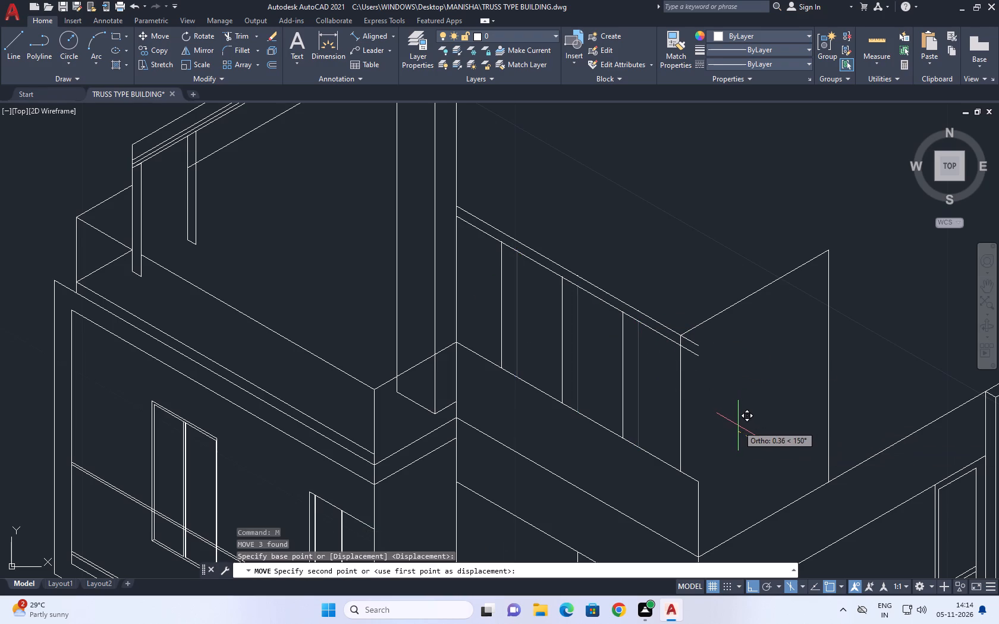
{"action": "left_click", "coordinate": [739, 426]}
Trim the two front band lines where they extend past the shifted corner line.
{"action": "middle_click_drag", "start_coordinate": [718, 386], "coordinate": [729, 404]}
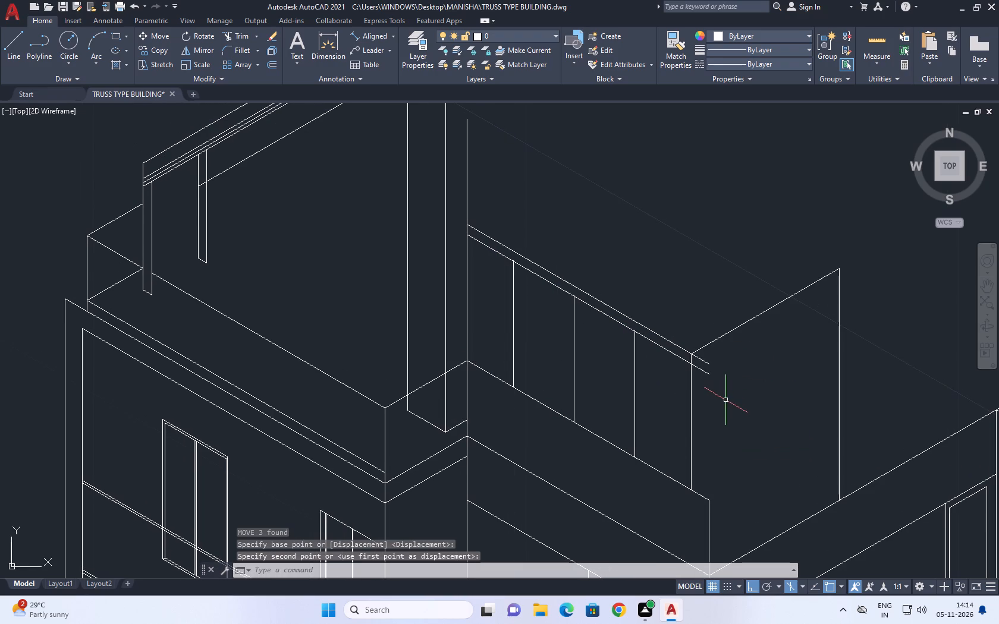
{"action": "key", "text": "t"}
{"action": "type", "text": "R"}
{"action": "key", "text": "space"}
{"action": "left_click", "coordinate": [708, 359]}
{"action": "left_click", "coordinate": [699, 380]}
{"action": "scroll", "coordinate": [642, 330], "scroll_direction": "up", "scroll_amount": 3}
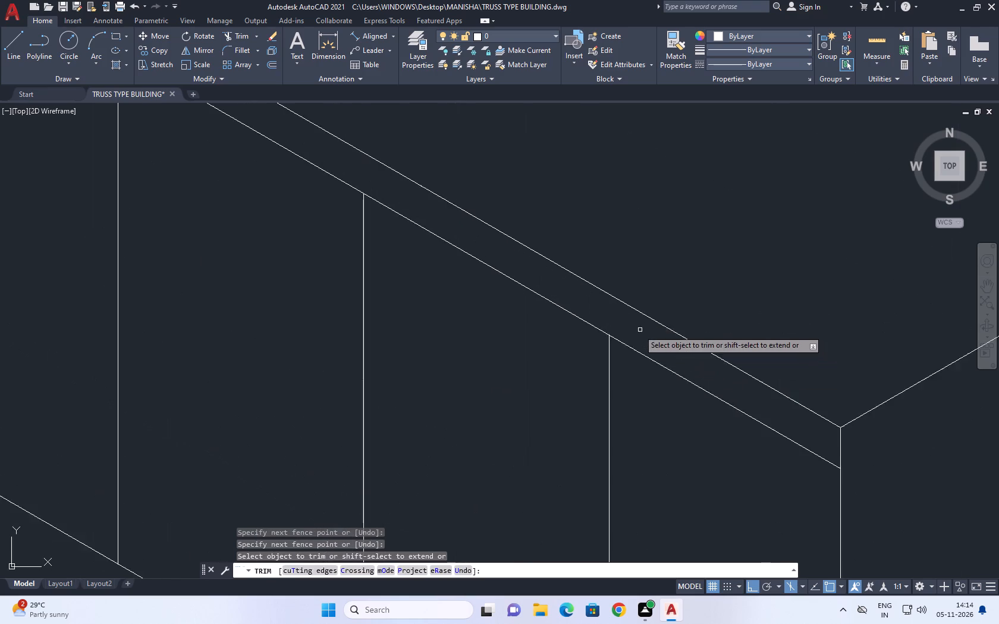
{"action": "scroll", "coordinate": [636, 330], "scroll_direction": "up", "scroll_amount": 2}
{"action": "scroll", "coordinate": [615, 333], "scroll_direction": "down", "scroll_amount": 6}
{"action": "key", "text": "space"}
Draw the side's lower band line from the front band's lower corner, parallel to the side top edge and past the far vertical.
{"action": "middle_click_drag", "start_coordinate": [692, 361], "coordinate": [672, 367]}
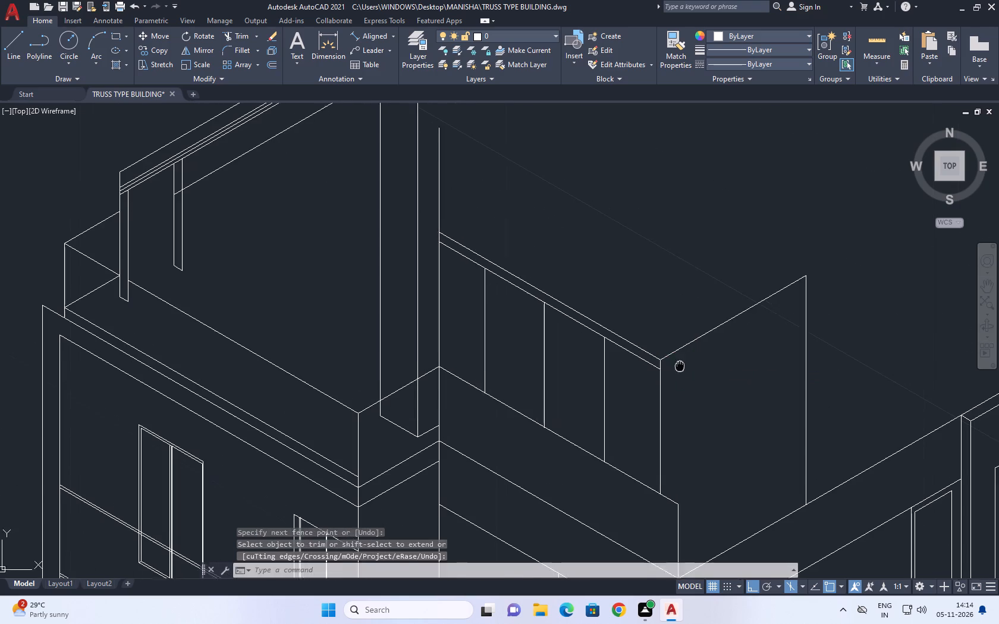
{"action": "middle_click_drag", "start_coordinate": [672, 367], "coordinate": [588, 405]}
{"action": "type", "text": "L"}
{"action": "key", "text": "space"}
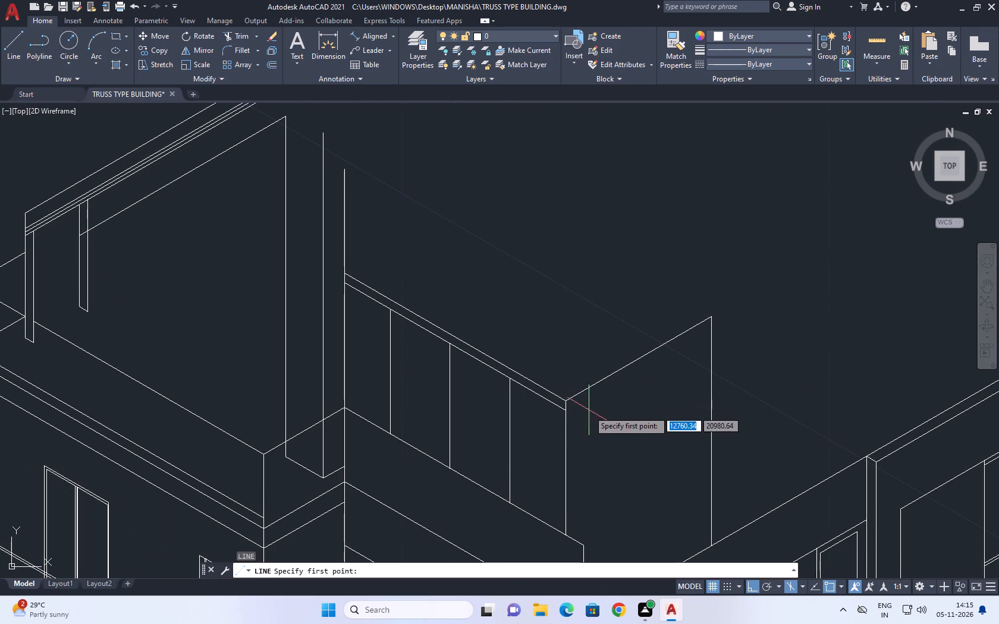
{"action": "left_click", "coordinate": [567, 411]}
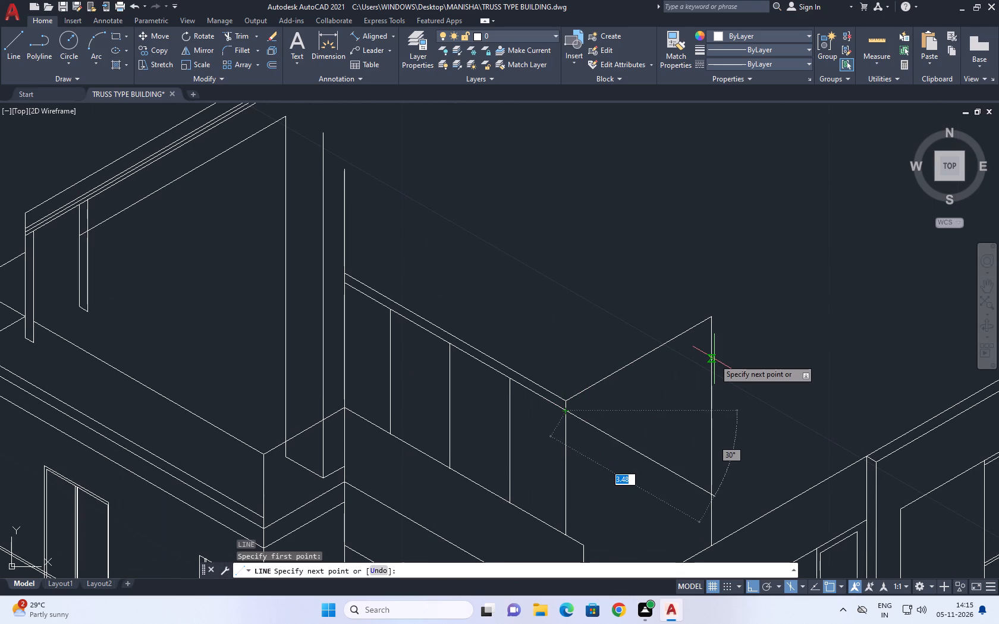
{"action": "key", "text": "F5"}
{"action": "left_click", "coordinate": [746, 321]}
{"action": "key", "text": "space"}
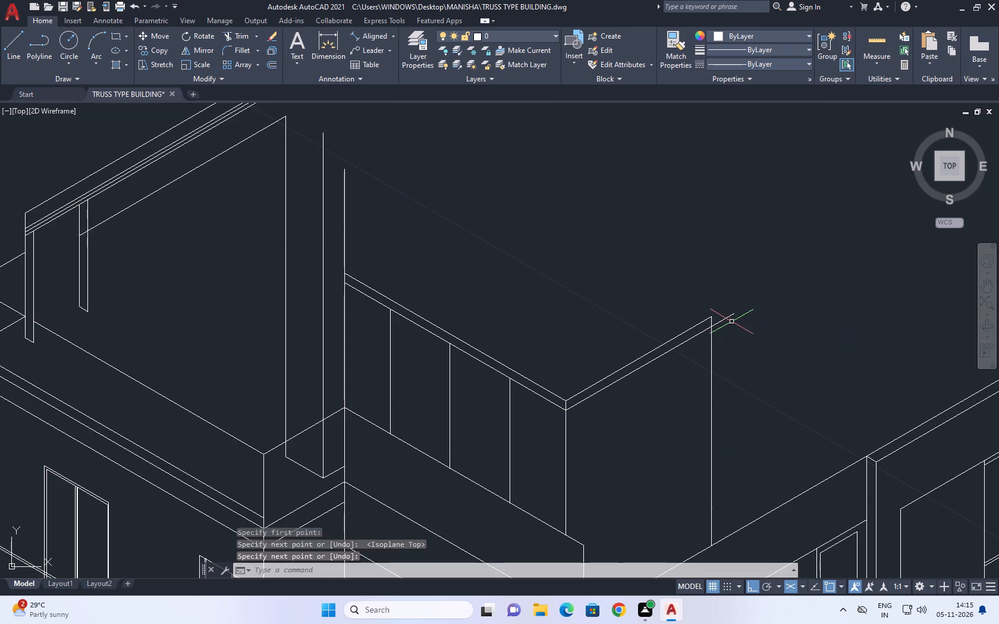
Trim the side's lower band line where it overshoots the far vertical line.
{"action": "key", "text": "t"}
{"action": "key", "text": "r"}
{"action": "key", "text": "space"}
{"action": "left_click", "coordinate": [730, 322]}
{"action": "left_click", "coordinate": [720, 304]}
{"action": "key", "text": "space"}
Draw a 30° line from the front parapet's top corner along the side parapet, past its far end.
{"action": "middle_click_drag", "start_coordinate": [700, 385], "coordinate": [696, 361]}
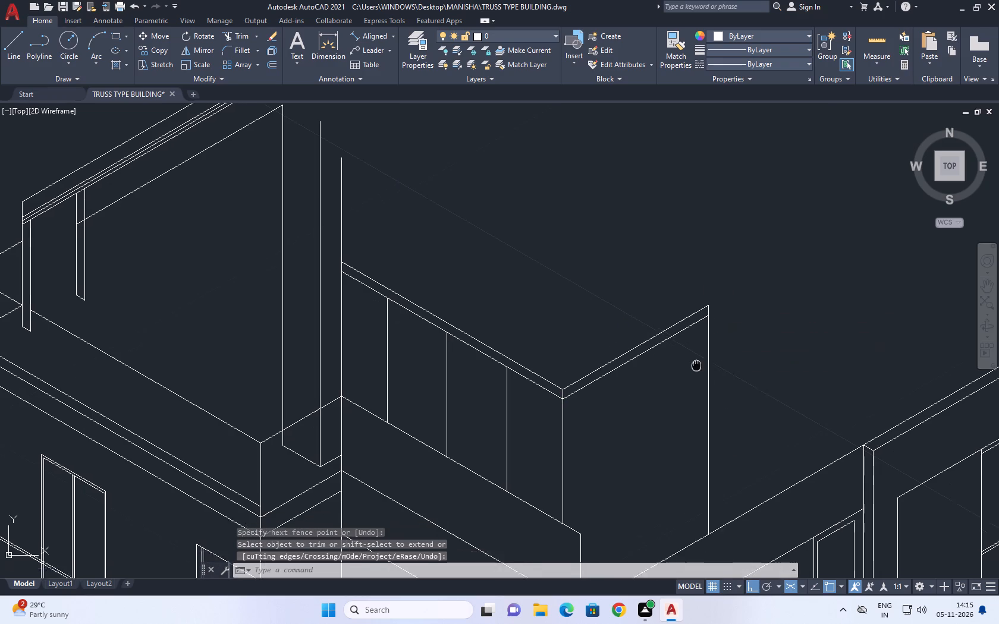
{"action": "middle_click_drag", "start_coordinate": [696, 361], "coordinate": [693, 337]}
{"action": "scroll", "coordinate": [685, 319], "scroll_direction": "down", "scroll_amount": 1}
{"action": "middle_click_drag", "start_coordinate": [656, 395], "coordinate": [656, 395]}
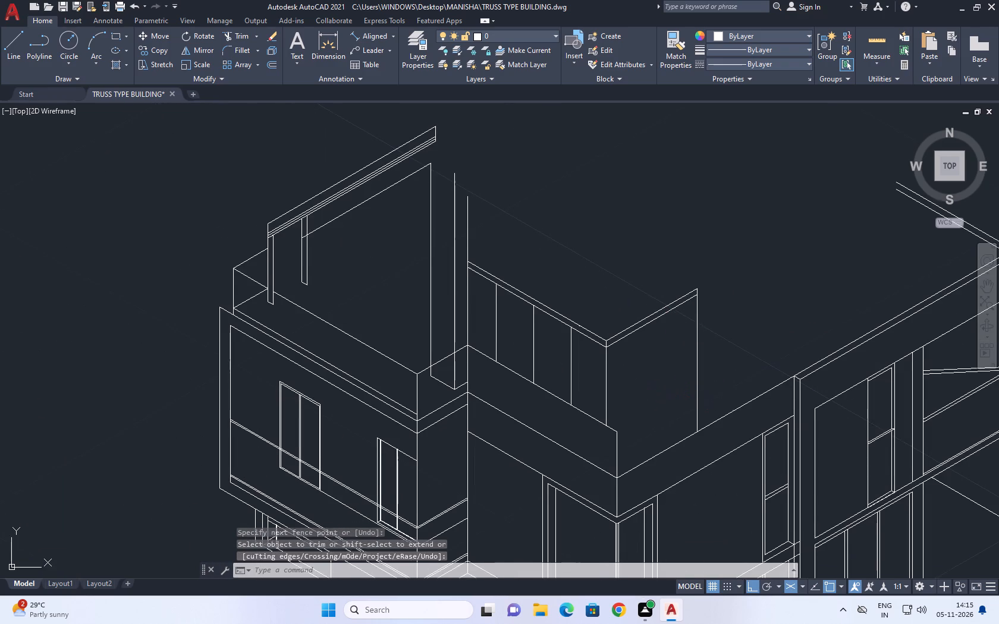
{"action": "middle_click_drag", "start_coordinate": [656, 395], "coordinate": [657, 400]}
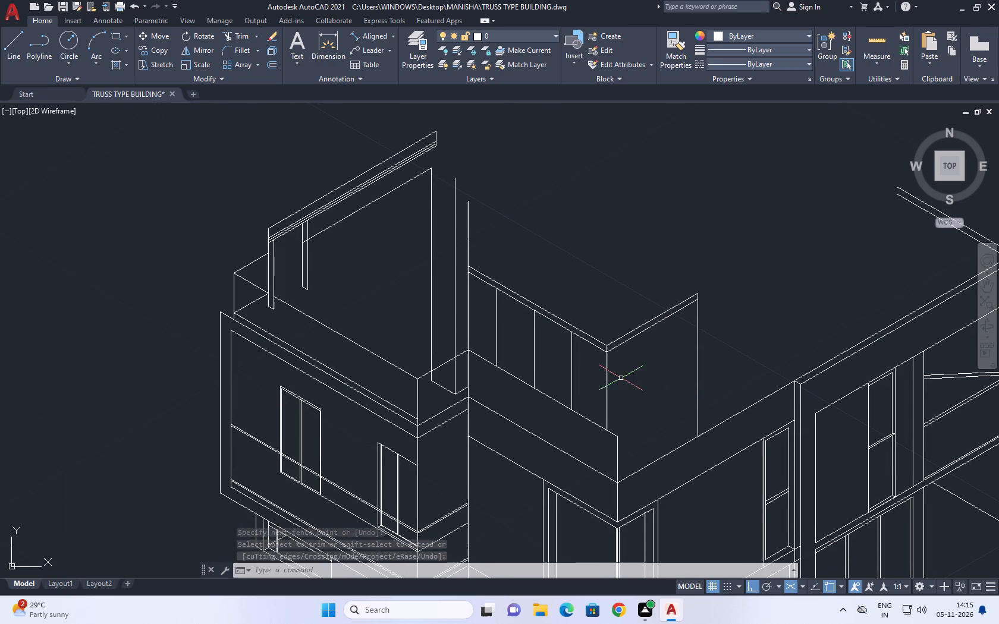
{"action": "left_click", "coordinate": [11, 39]}
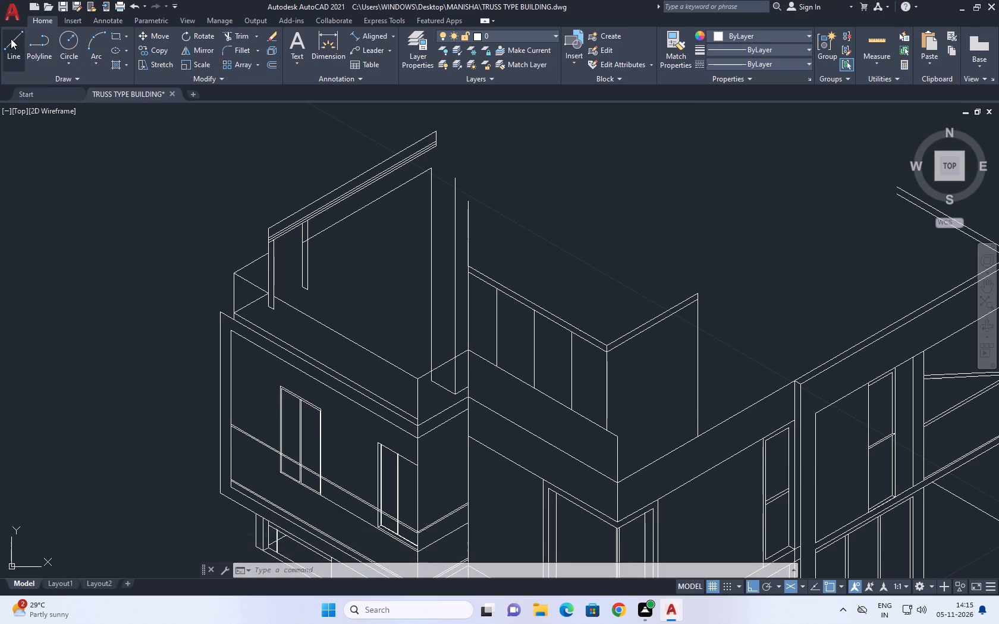
{"action": "left_click", "coordinate": [616, 435]}
{"action": "scroll", "coordinate": [632, 420], "scroll_direction": "down", "scroll_amount": 1}
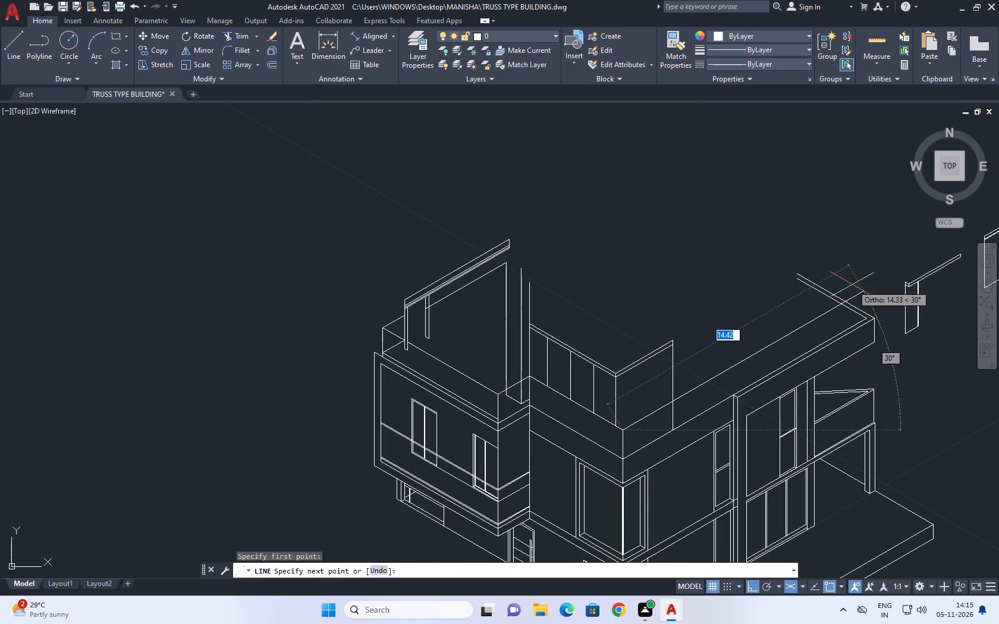
{"action": "left_click", "coordinate": [865, 275]}
{"action": "right_click", "coordinate": [835, 223]}
{"action": "left_click", "coordinate": [888, 242]}
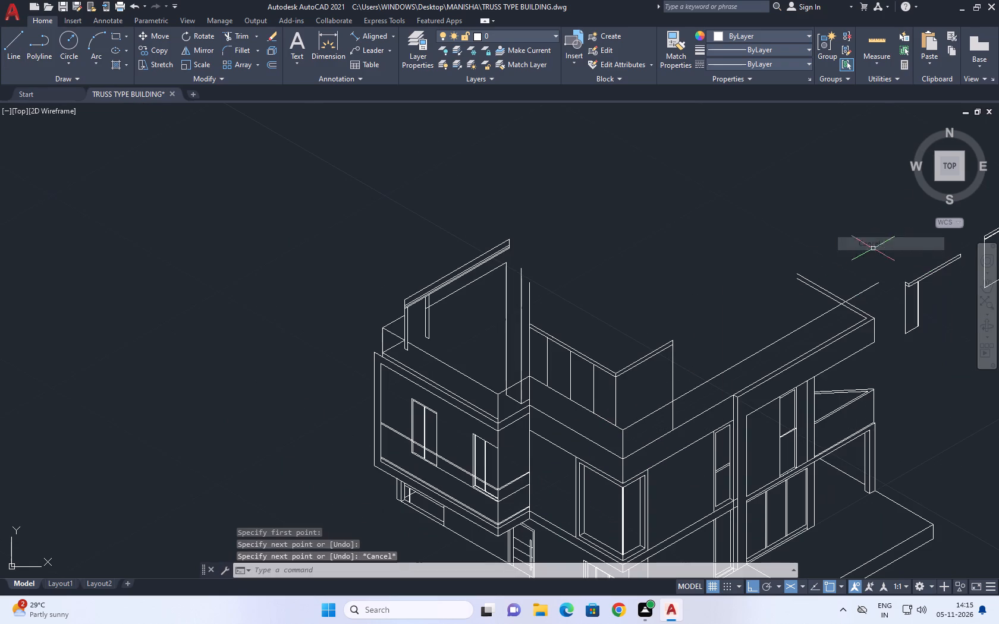
Trim the outline's far vertical line below the new side parapet top line.
{"action": "middle_click", "coordinate": [652, 424]}
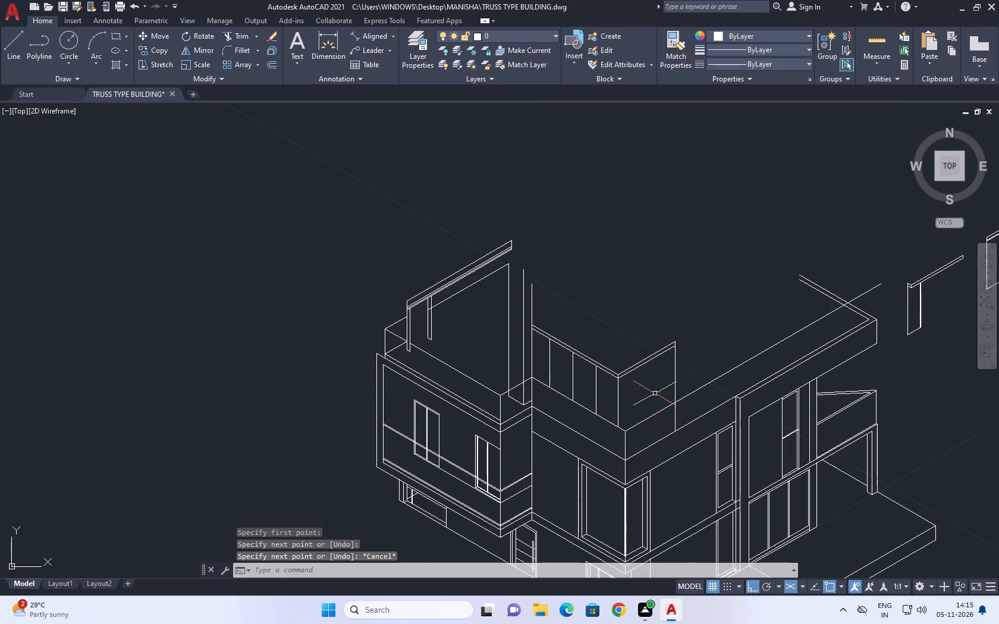
{"action": "left_click", "coordinate": [237, 31]}
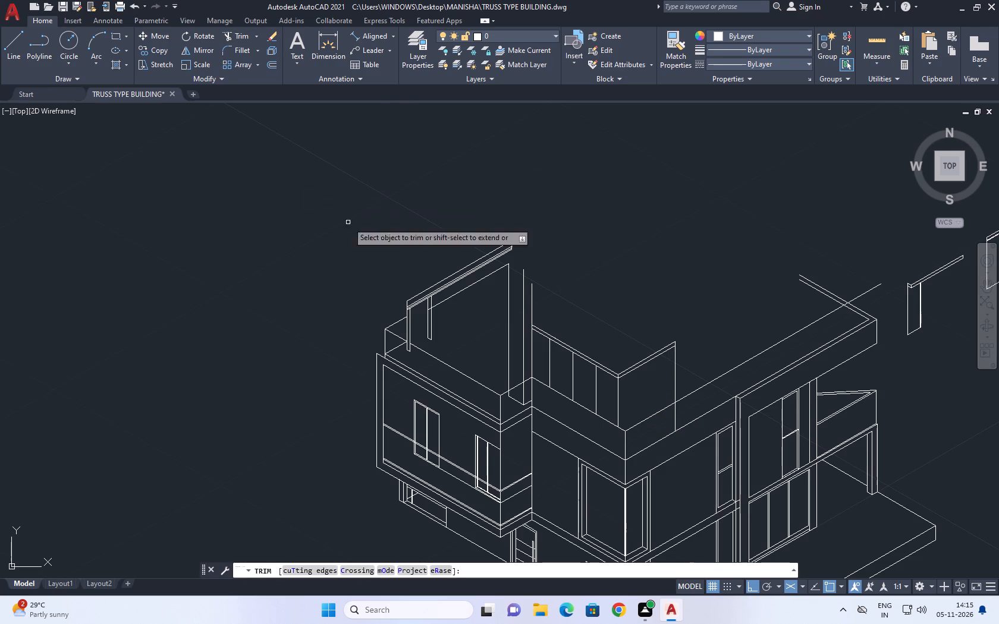
{"action": "left_click", "coordinate": [675, 420]}
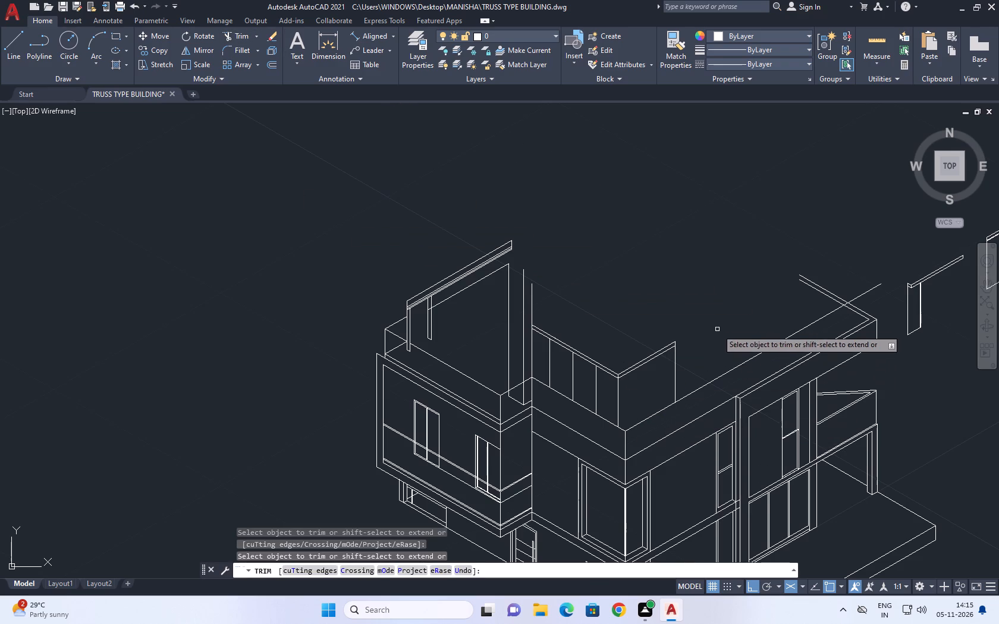
{"action": "right_click", "coordinate": [709, 324]}
{"action": "left_click", "coordinate": [749, 343]}
{"action": "middle_click_drag", "start_coordinate": [639, 354], "coordinate": [637, 387]}
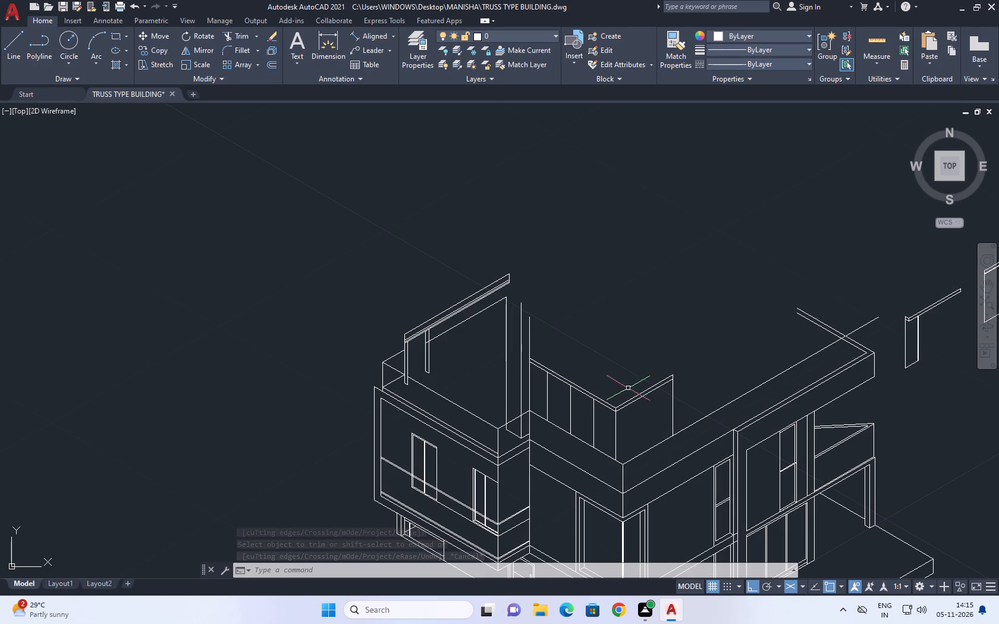
Divide the side's lower band line into 3 equal segments.
{"action": "scroll", "coordinate": [604, 445], "scroll_direction": "up", "scroll_amount": 2}
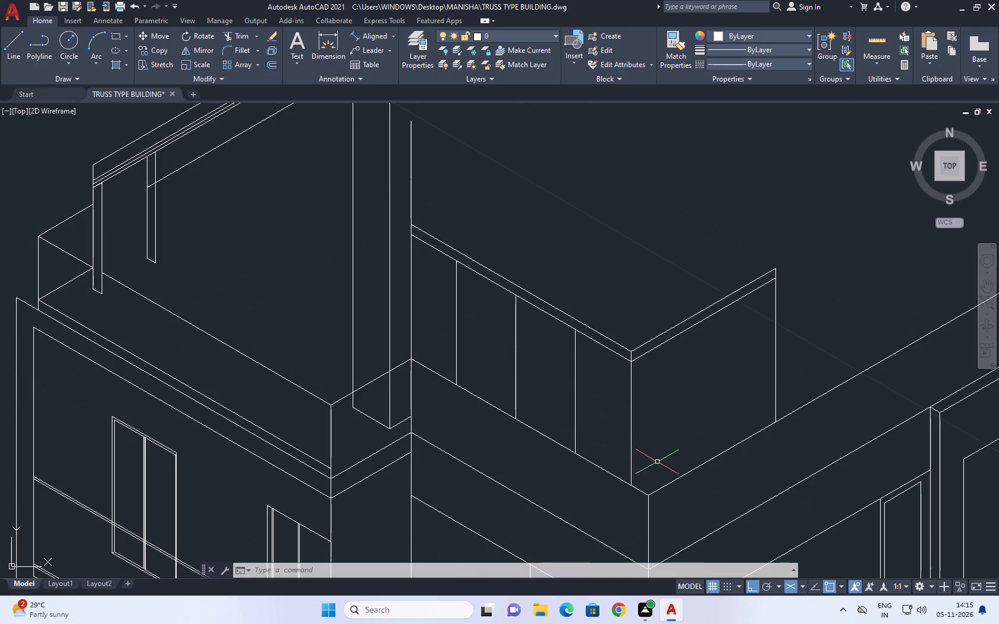
{"action": "scroll", "coordinate": [659, 480], "scroll_direction": "down", "scroll_amount": 1}
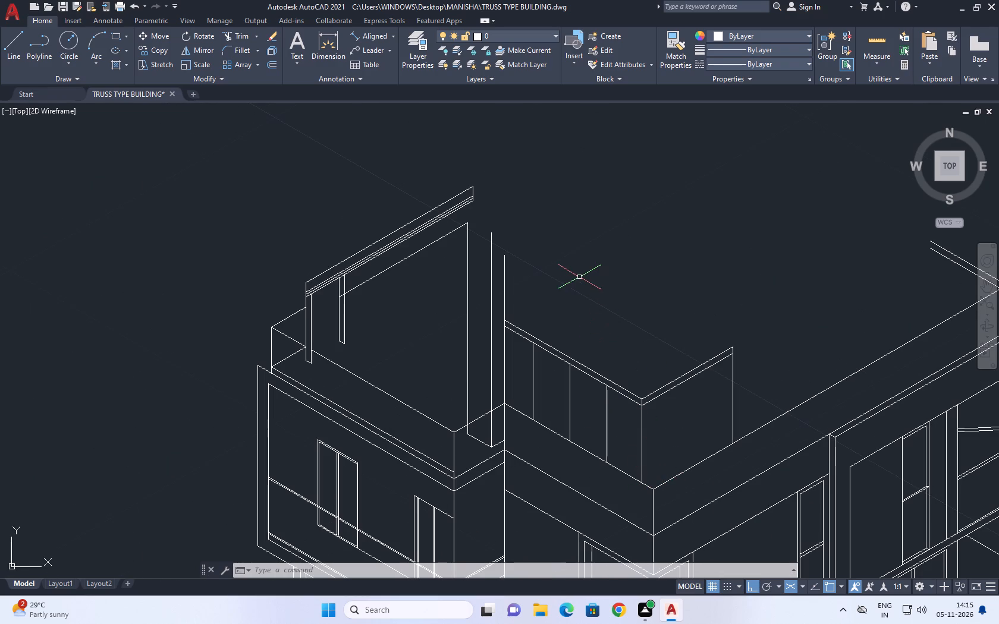
{"action": "middle_click", "coordinate": [582, 273]}
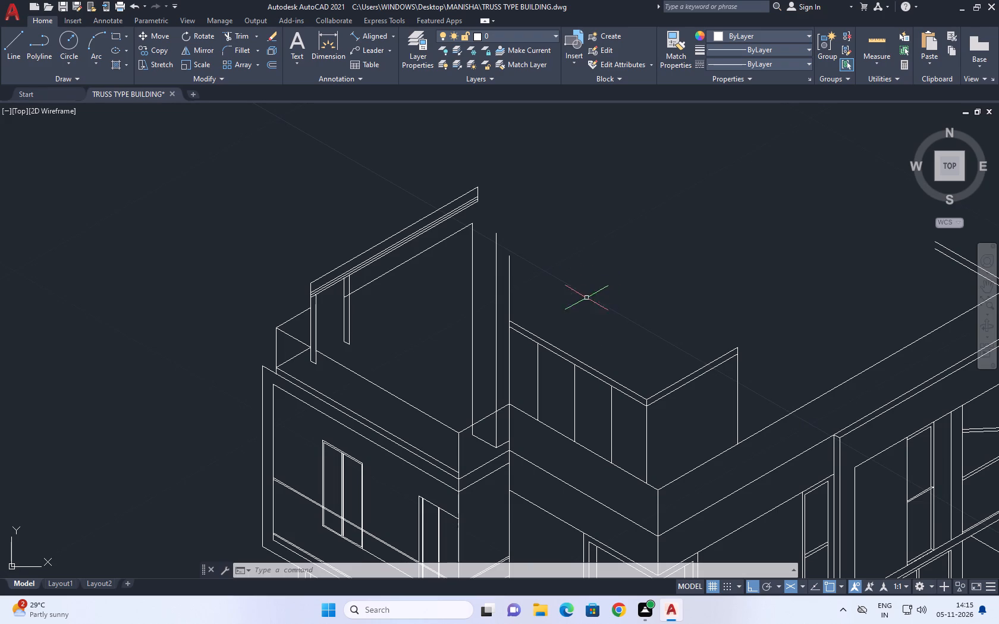
{"action": "middle_click_drag", "start_coordinate": [569, 303], "coordinate": [720, 303]}
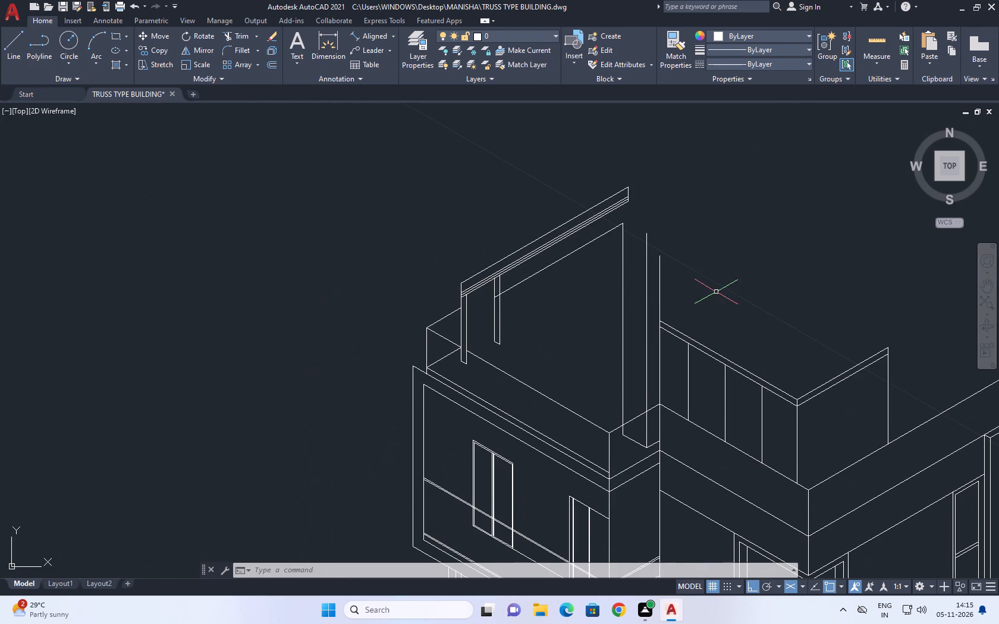
{"action": "middle_click_drag", "start_coordinate": [635, 323], "coordinate": [607, 351]}
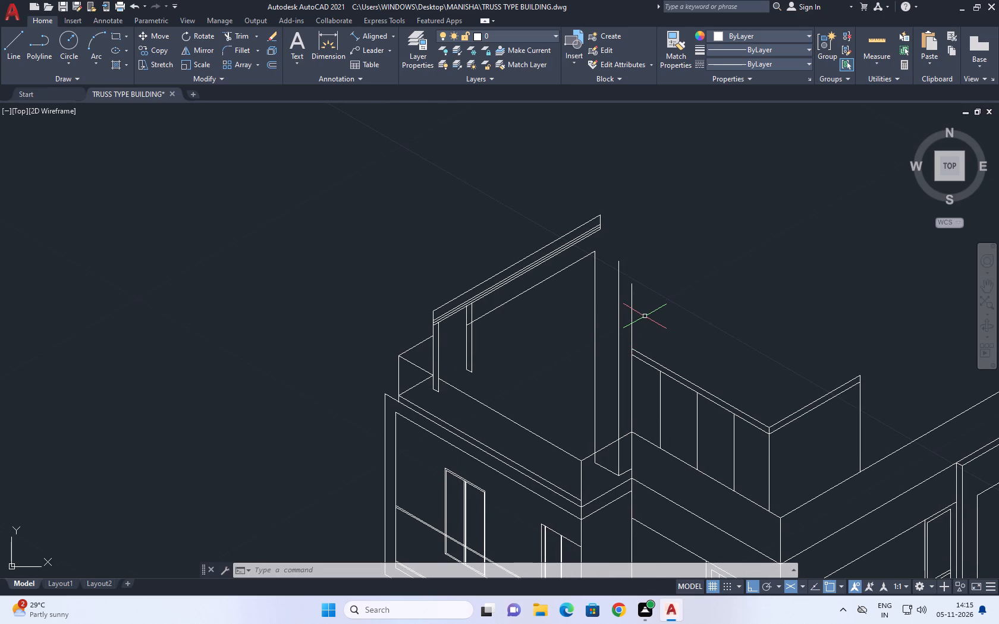
{"action": "middle_click_drag", "start_coordinate": [692, 374], "coordinate": [591, 338]}
{"action": "scroll", "coordinate": [689, 383], "scroll_direction": "up", "scroll_amount": 1}
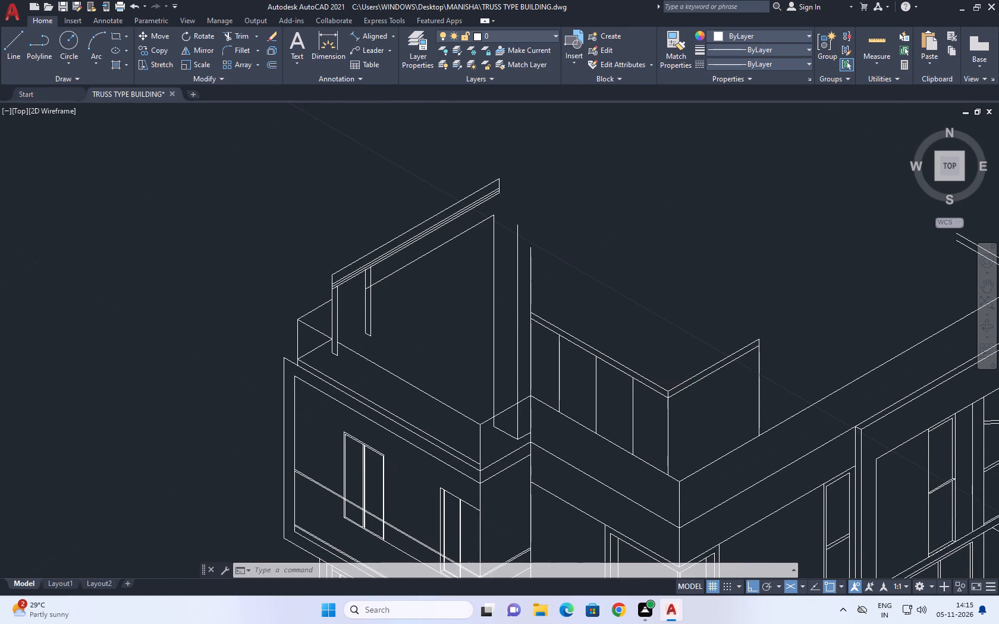
{"action": "left_click", "coordinate": [694, 387]}
{"action": "scroll", "coordinate": [643, 340], "scroll_direction": "up", "scroll_amount": 1}
{"action": "middle_click_drag", "start_coordinate": [640, 323], "coordinate": [652, 336]}
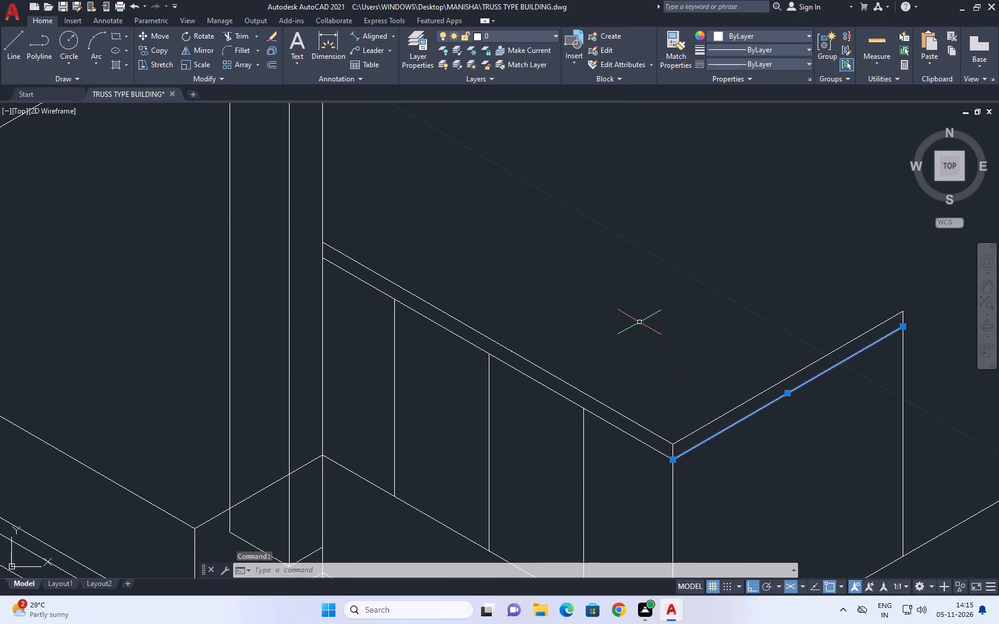
{"action": "key", "text": "d"}
{"action": "key", "text": "i"}
{"action": "key", "text": "v"}
{"action": "key", "text": "space"}
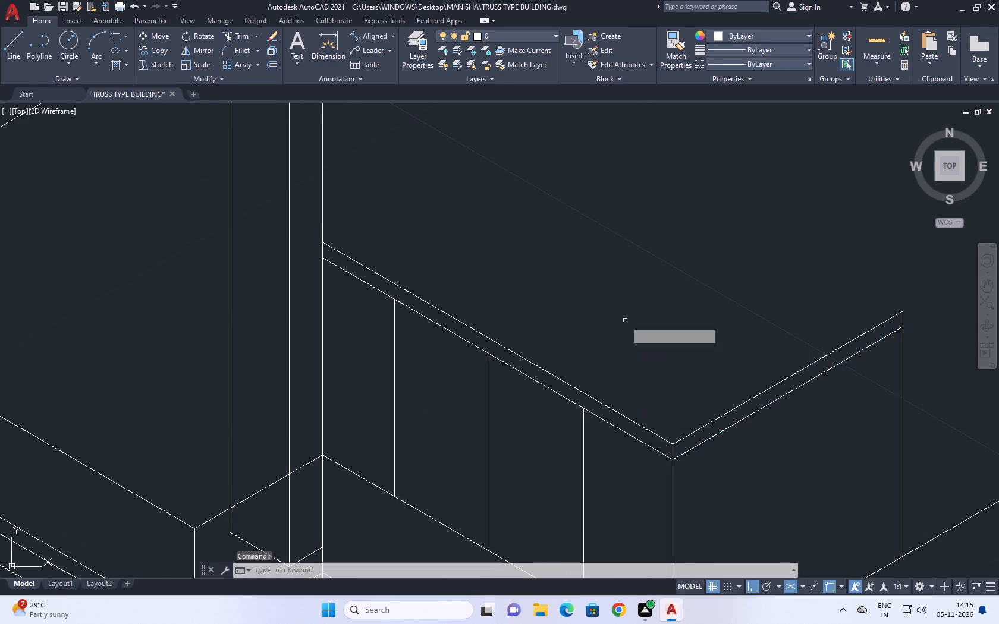
{"action": "left_click", "coordinate": [709, 437]}
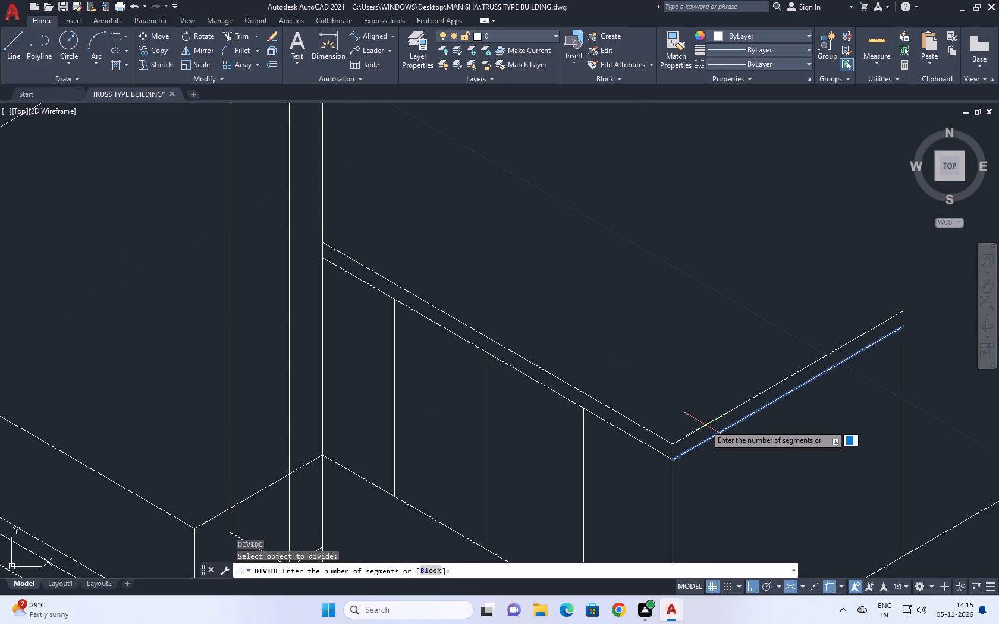
{"action": "key", "text": "3"}
{"action": "key", "text": "space"}
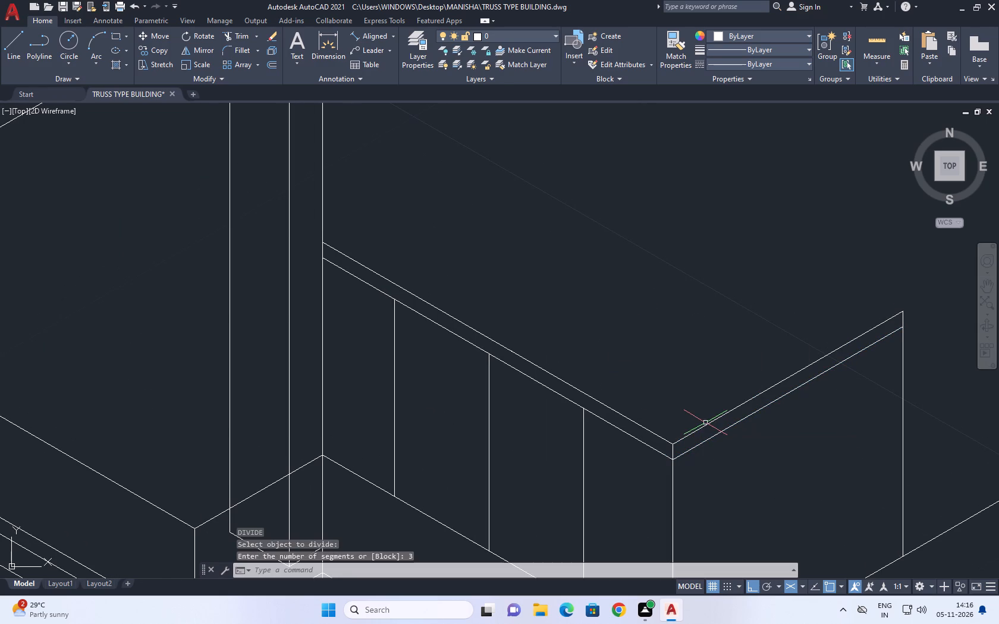
Draw vertical divider lines from the side band's two division points down past the side parapet top line.
{"action": "type", "text": "L"}
{"action": "key", "text": "space"}
{"action": "scroll", "coordinate": [687, 405], "scroll_direction": "down", "scroll_amount": 2}
{"action": "left_click", "coordinate": [711, 410]}
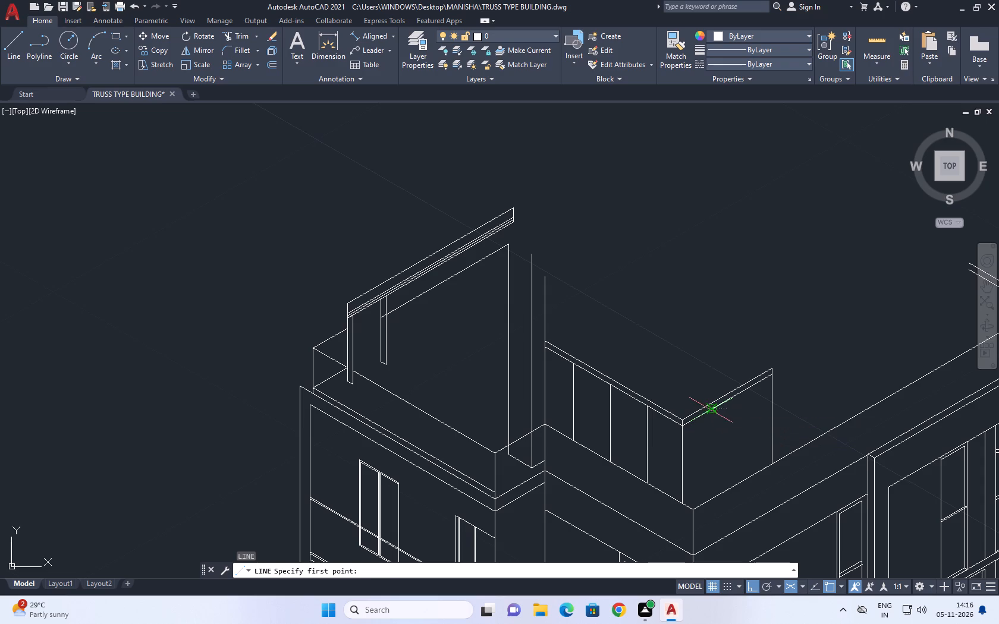
{"action": "key", "text": "F5"}
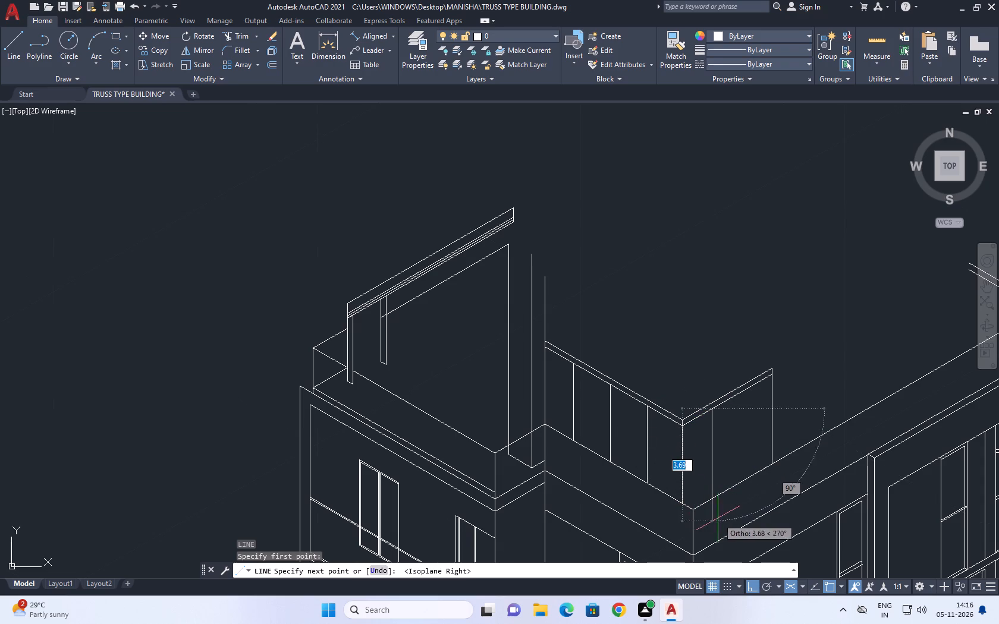
{"action": "left_click", "coordinate": [718, 516]}
{"action": "key", "text": "space"}
{"action": "key", "text": "space"}
{"action": "middle_click_drag", "start_coordinate": [733, 417], "coordinate": [736, 430]}
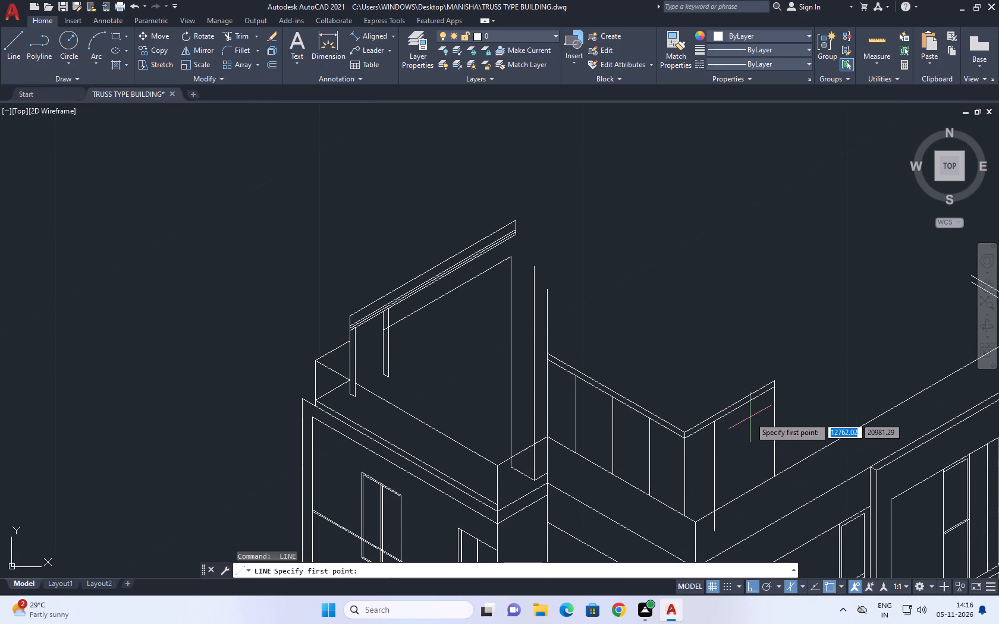
{"action": "left_click", "coordinate": [746, 406]}
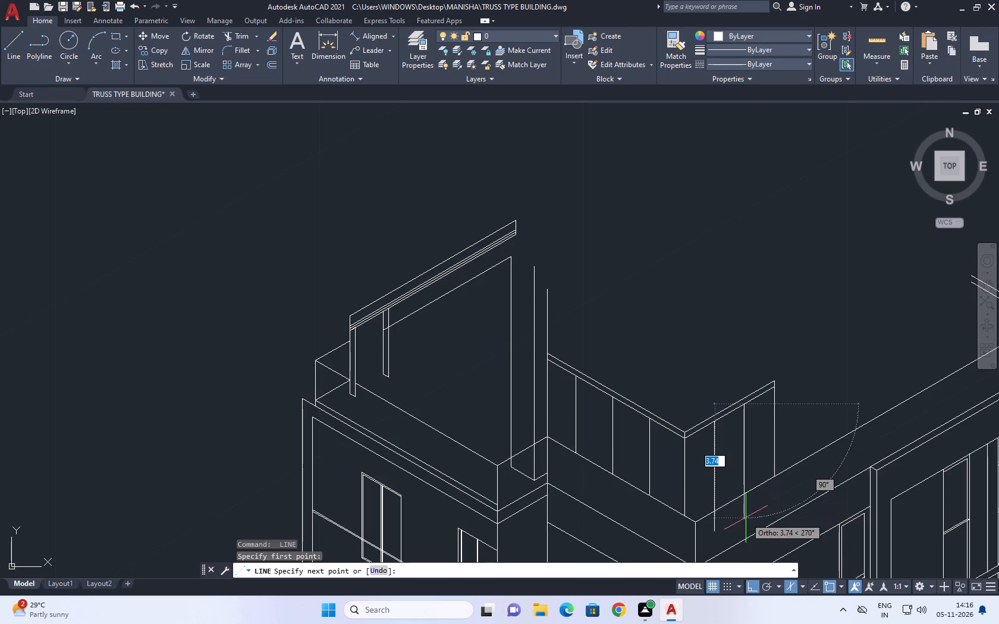
{"action": "left_click", "coordinate": [746, 518]}
{"action": "key", "text": "space"}
Trim both new side dividers where they overshoot the side parapet top line.
{"action": "type", "text": "TR"}
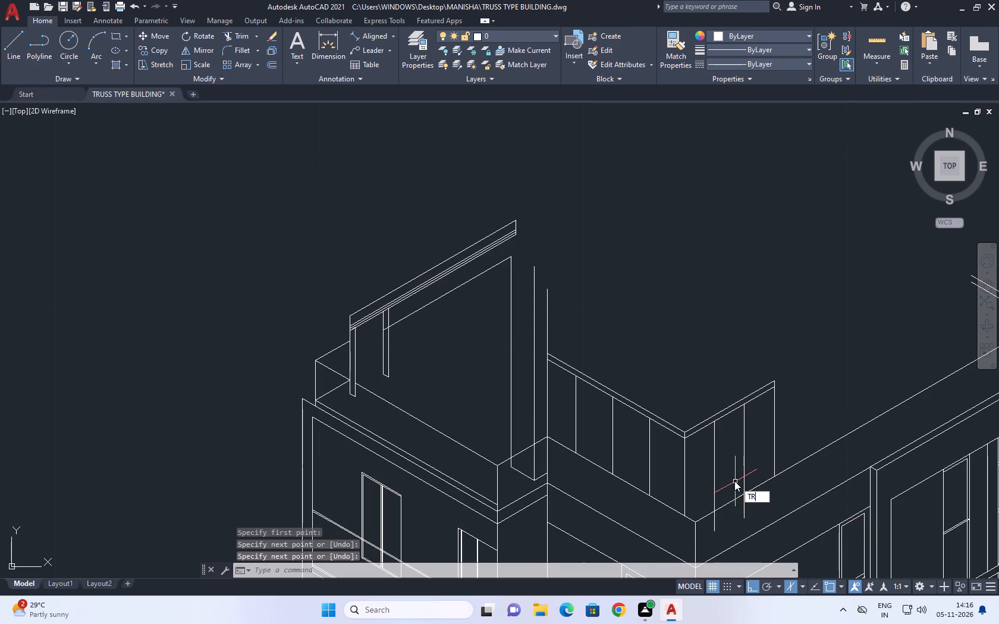
{"action": "key", "text": "space"}
{"action": "left_click", "coordinate": [707, 527]}
{"action": "left_click", "coordinate": [761, 508]}
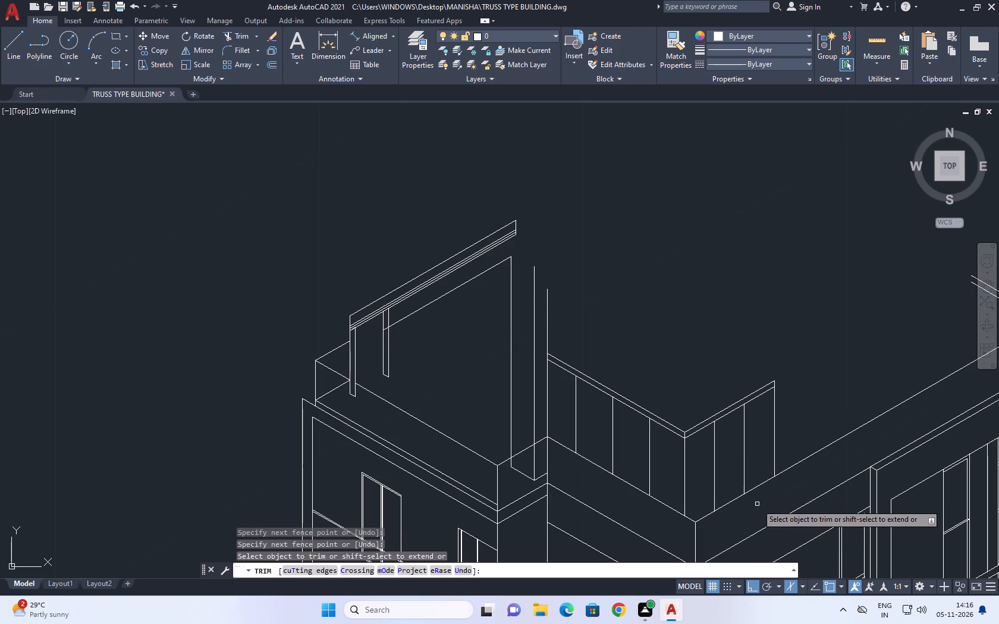
{"action": "key", "text": "space"}
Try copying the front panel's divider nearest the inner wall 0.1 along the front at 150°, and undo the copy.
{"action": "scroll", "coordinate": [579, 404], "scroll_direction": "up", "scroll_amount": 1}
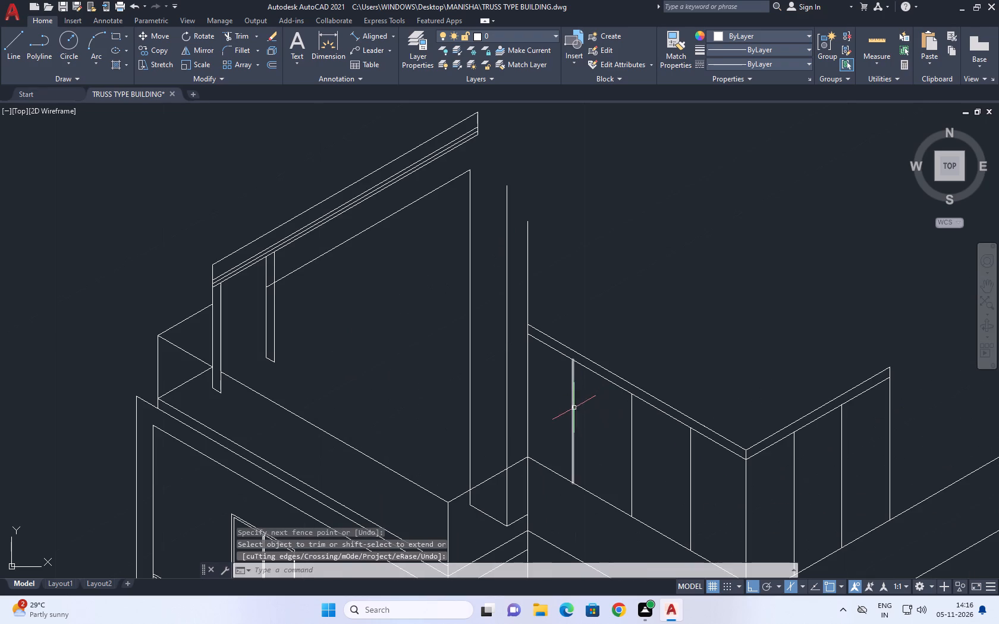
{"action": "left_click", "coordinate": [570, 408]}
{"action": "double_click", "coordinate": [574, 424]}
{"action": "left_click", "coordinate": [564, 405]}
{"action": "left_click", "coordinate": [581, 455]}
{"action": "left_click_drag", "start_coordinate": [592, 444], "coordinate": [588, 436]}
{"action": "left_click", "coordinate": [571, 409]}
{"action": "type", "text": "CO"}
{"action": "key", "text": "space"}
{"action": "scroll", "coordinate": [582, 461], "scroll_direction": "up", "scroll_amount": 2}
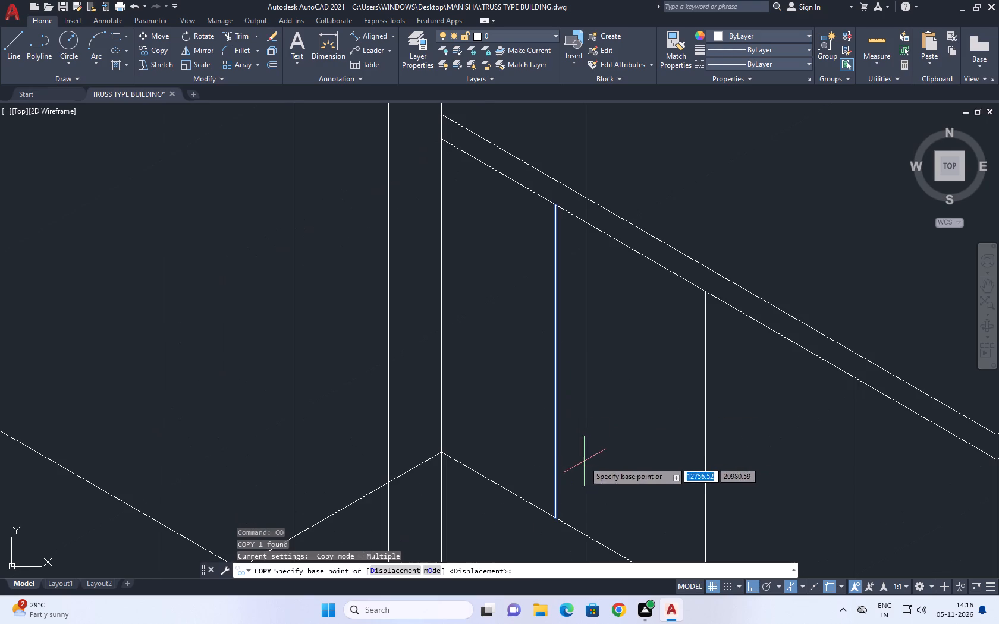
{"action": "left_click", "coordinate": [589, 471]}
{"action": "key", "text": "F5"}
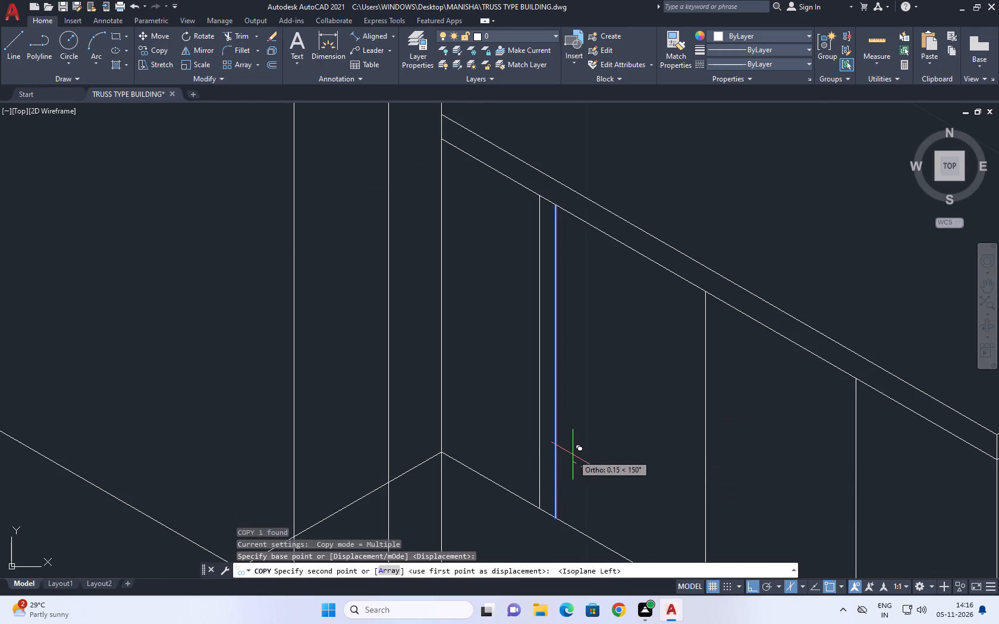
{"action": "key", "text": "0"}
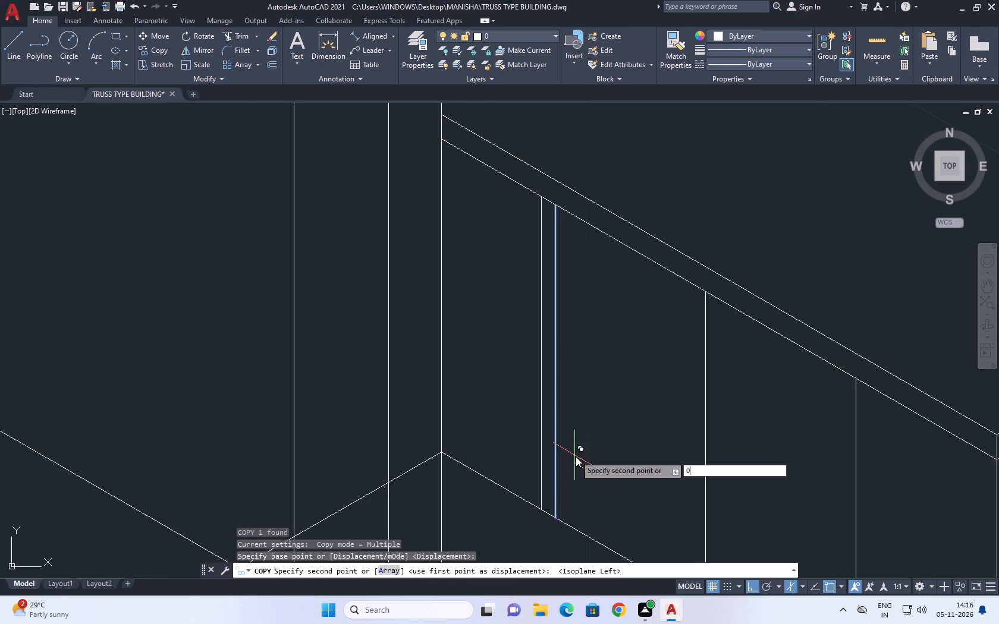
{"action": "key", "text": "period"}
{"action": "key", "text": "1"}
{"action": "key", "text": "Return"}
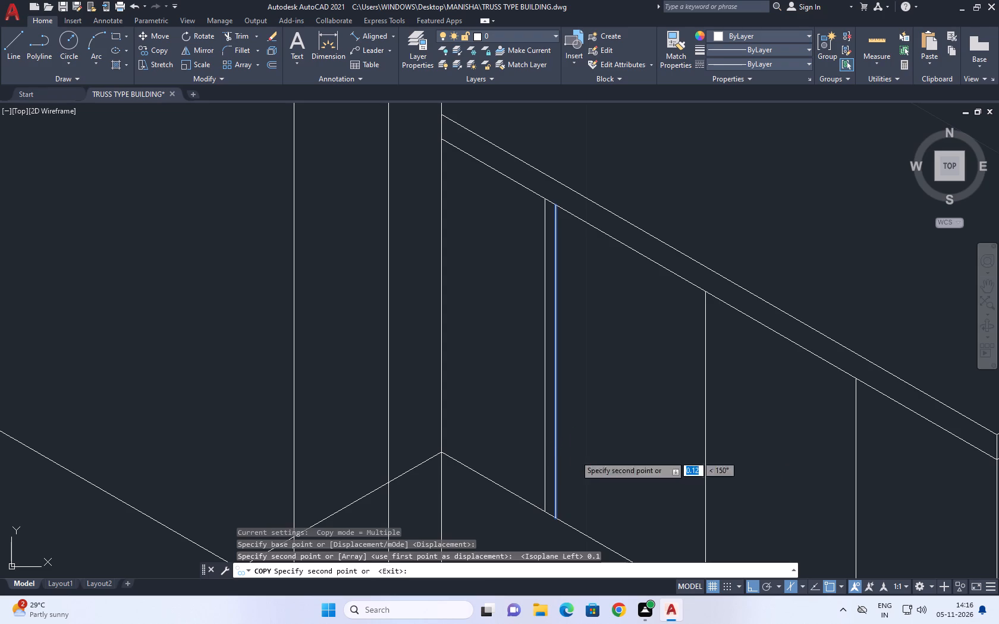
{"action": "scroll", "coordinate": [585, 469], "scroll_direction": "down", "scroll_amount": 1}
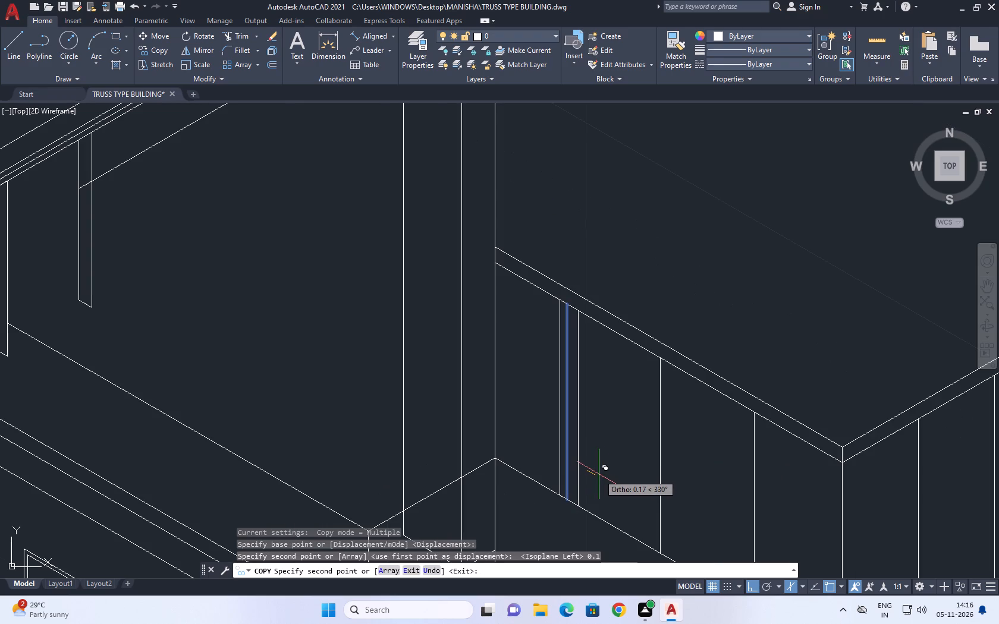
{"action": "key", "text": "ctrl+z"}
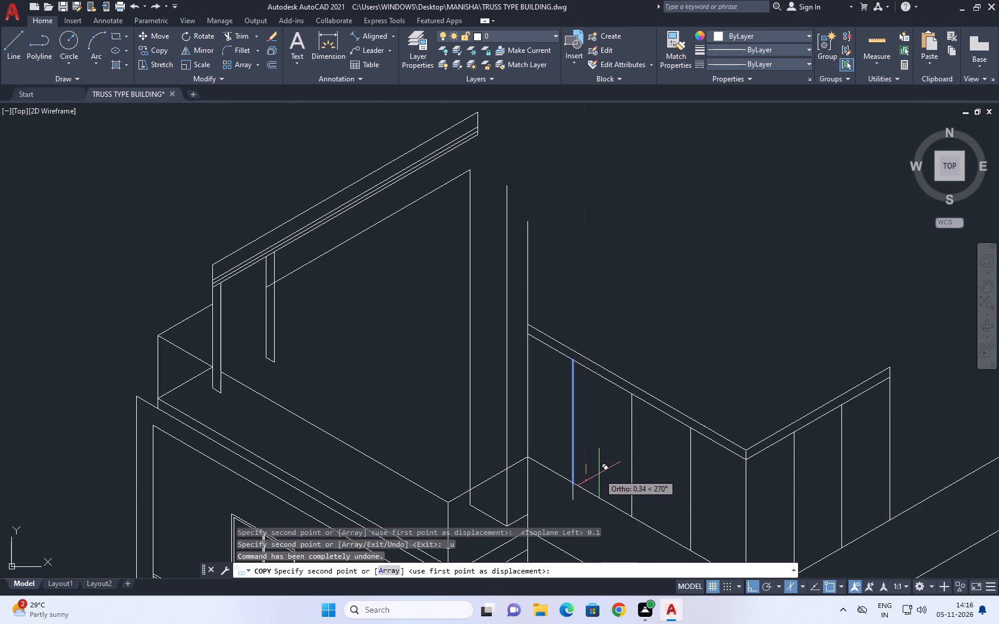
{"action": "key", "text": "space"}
Copy the front panel's middle divider 0.1 along the front at 150°, toward the inner wall.
{"action": "left_click_drag", "start_coordinate": [635, 486], "coordinate": [633, 480]}
{"action": "left_click", "coordinate": [626, 464]}
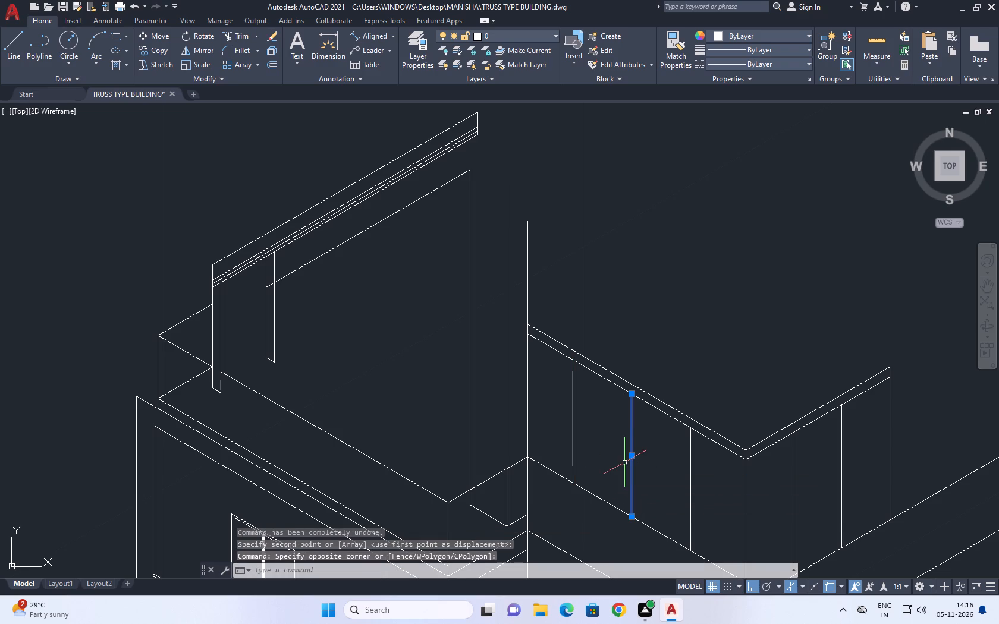
{"action": "key", "text": "c"}
{"action": "key", "text": "o"}
{"action": "key", "text": "space"}
{"action": "scroll", "coordinate": [660, 505], "scroll_direction": "up", "scroll_amount": 2}
{"action": "left_click", "coordinate": [680, 491]}
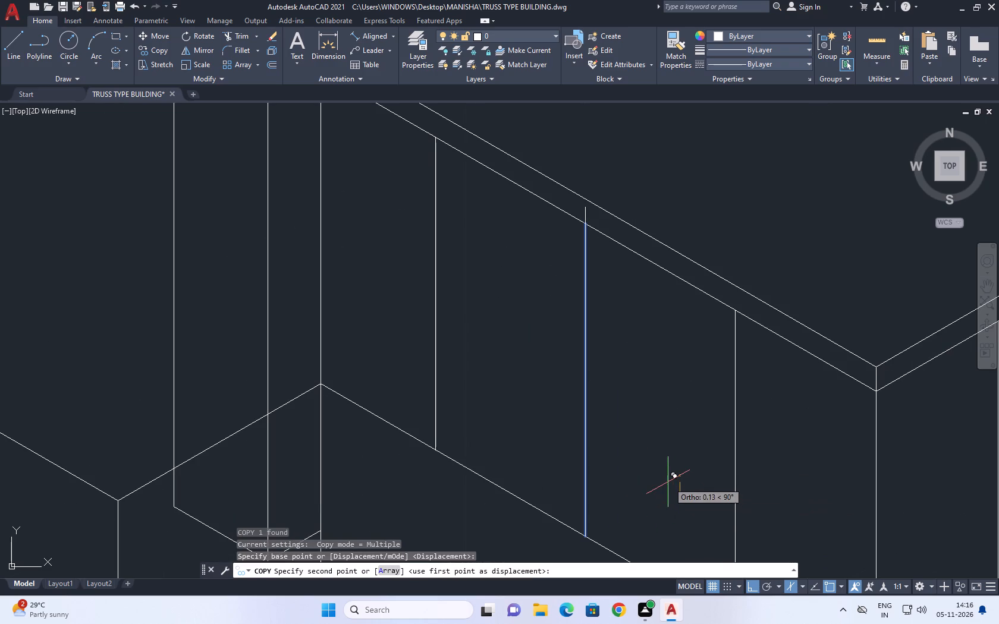
{"action": "key", "text": "F5"}
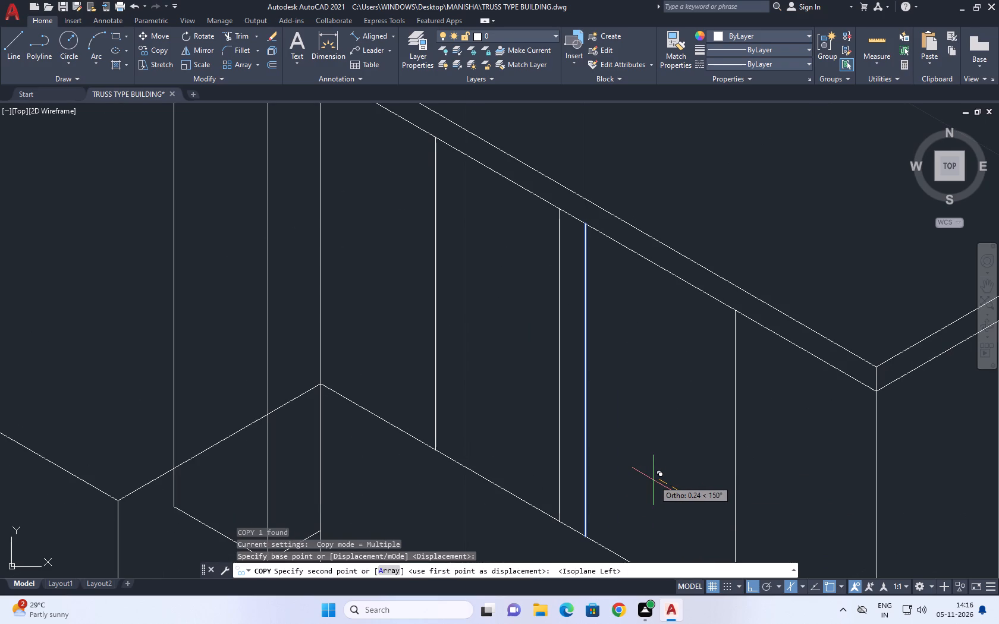
{"action": "key", "text": "0"}
{"action": "type", "text": ".1"}
{"action": "key", "text": "Return"}
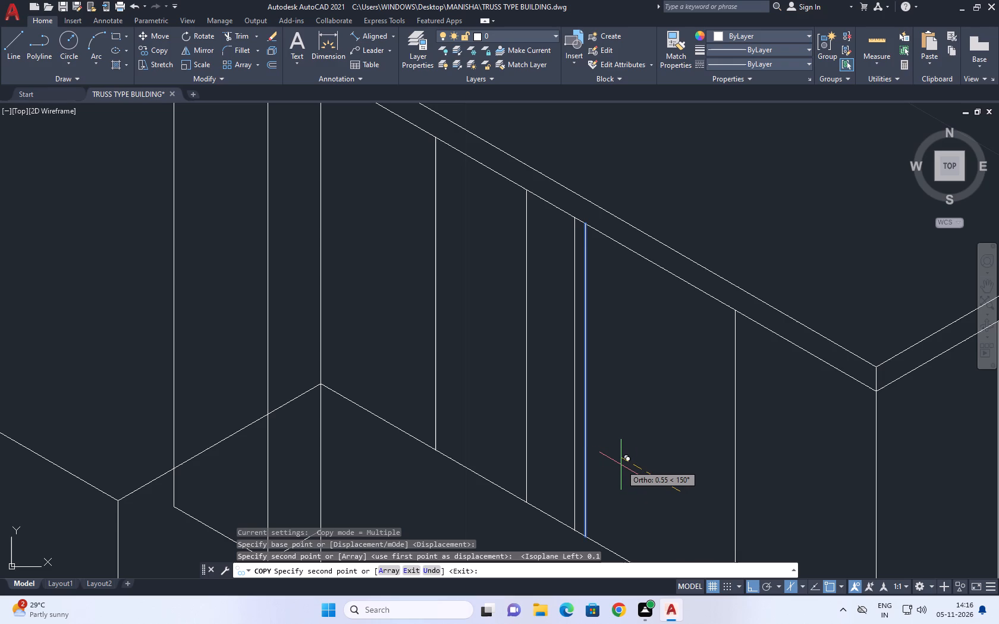
{"action": "key", "text": "space"}
Copy the enclosure's vertical corner line 0.1 along the front at 150°, toward the inner wall.
{"action": "scroll", "coordinate": [631, 469], "scroll_direction": "down", "scroll_amount": 1}
{"action": "middle_click_drag", "start_coordinate": [709, 483], "coordinate": [690, 384]}
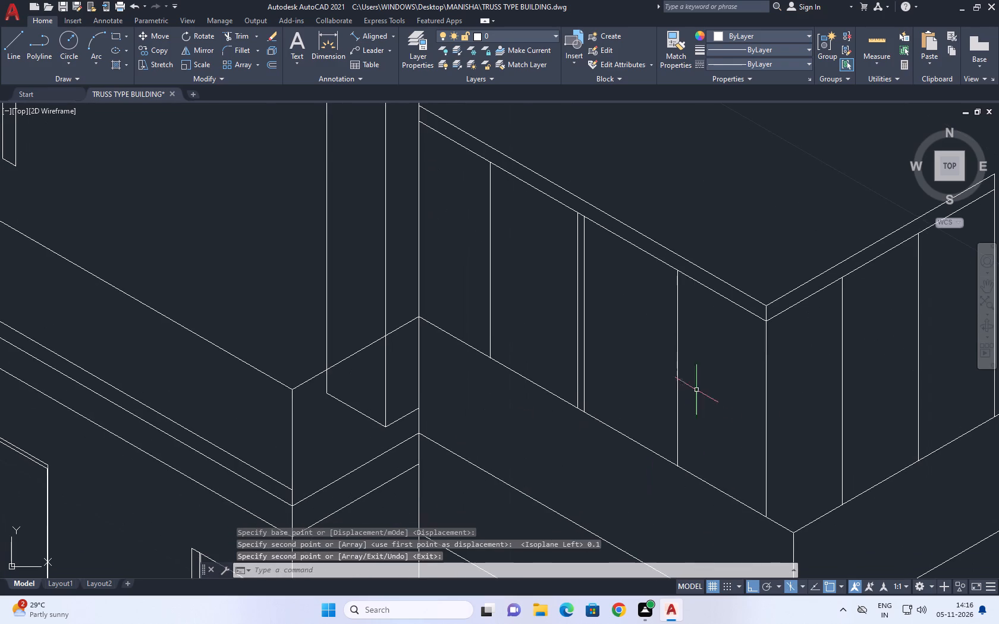
{"action": "left_click", "coordinate": [768, 426]}
{"action": "key", "text": "v"}
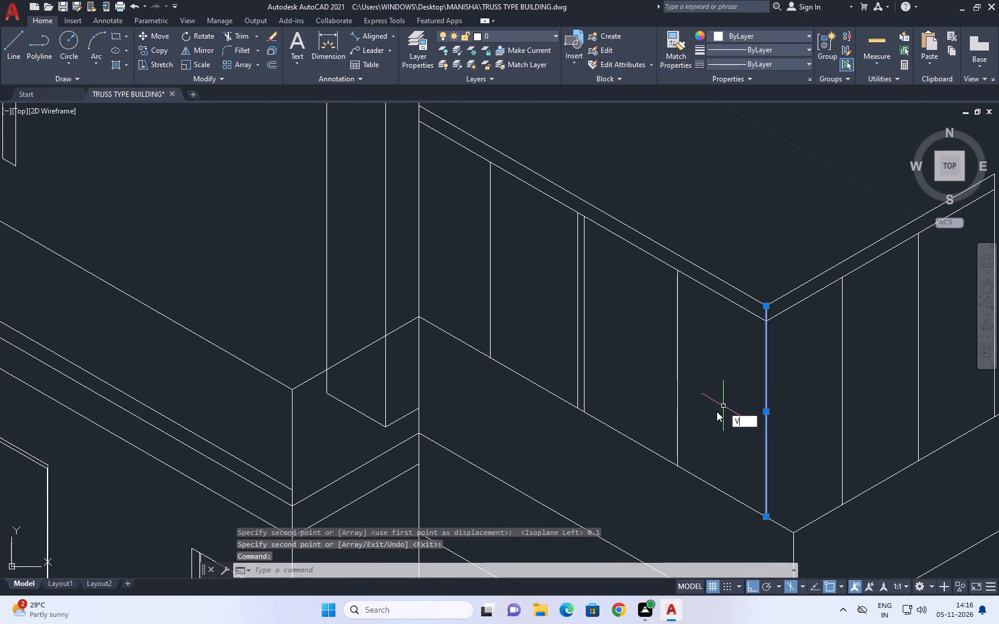
{"action": "key", "text": "Escape"}
{"action": "left_click", "coordinate": [772, 423]}
{"action": "left_click_drag", "start_coordinate": [752, 409], "coordinate": [745, 405]}
{"action": "key", "text": "c"}
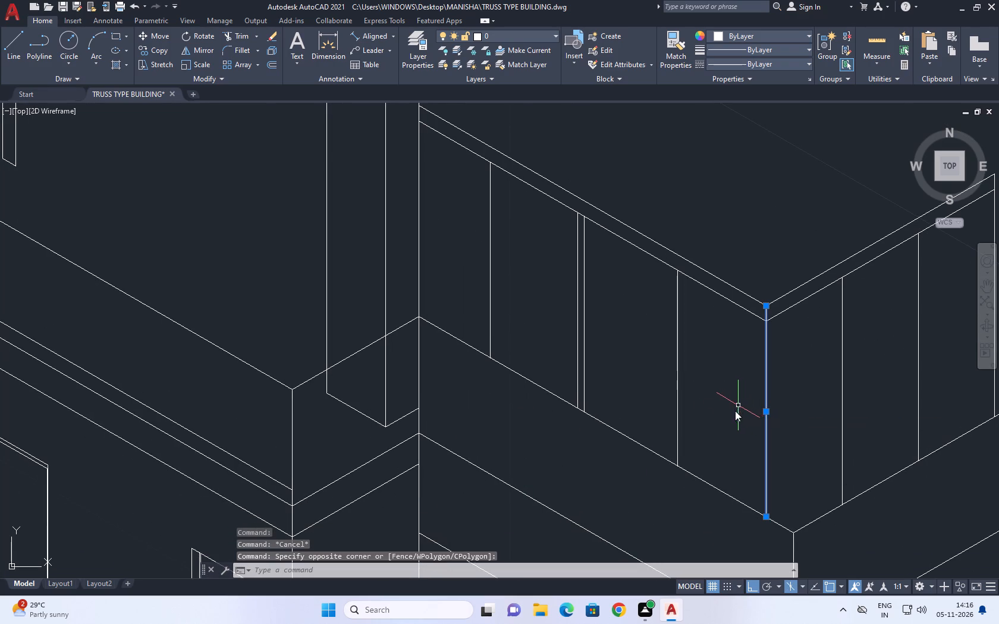
{"action": "key", "text": "o"}
{"action": "key", "text": "space"}
{"action": "left_click", "coordinate": [815, 467]}
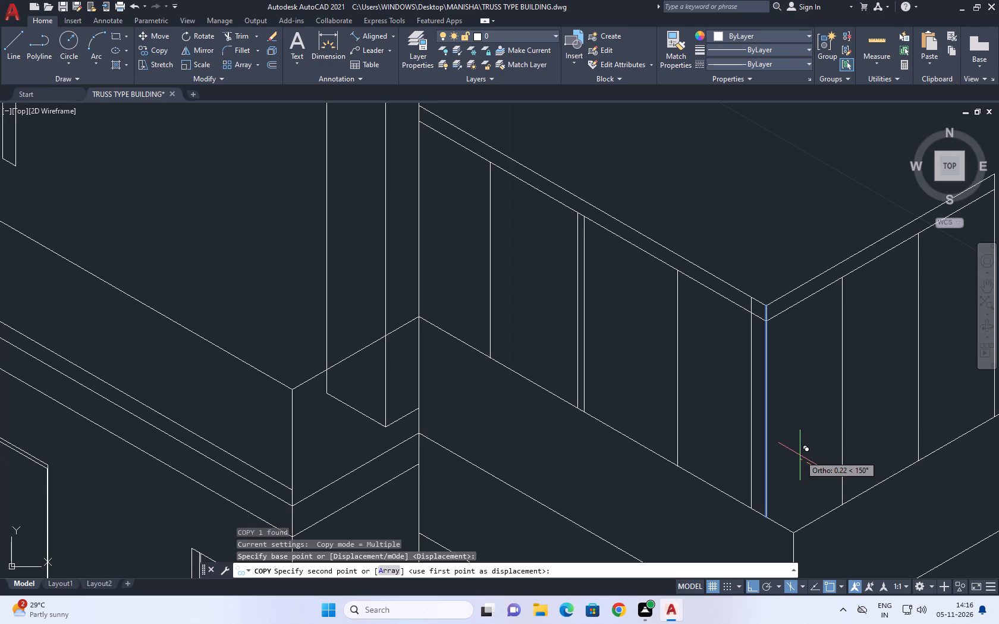
{"action": "type", "text": "0.1"}
{"action": "key", "text": "Return"}
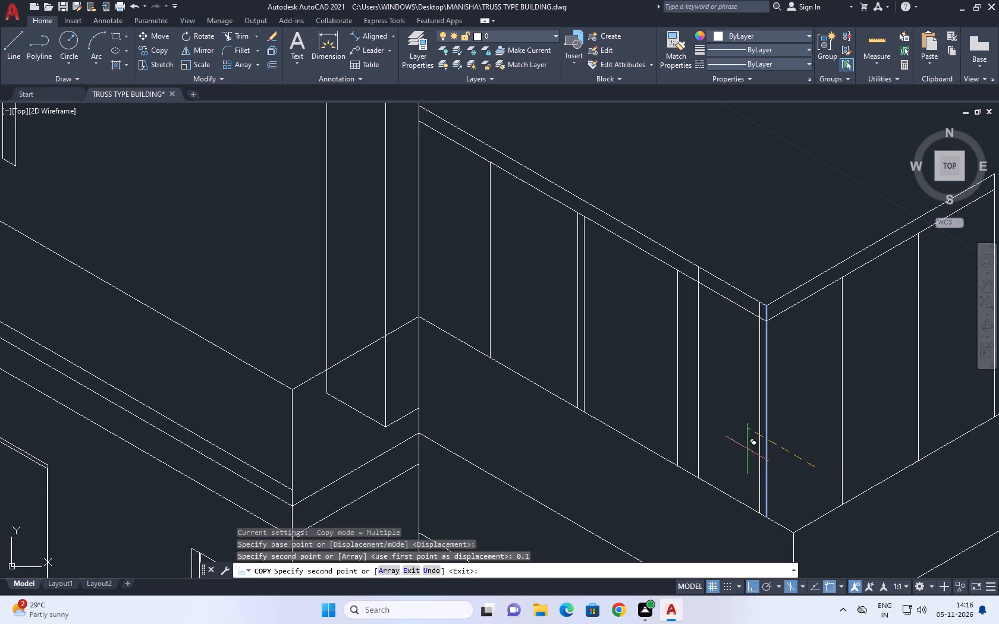
{"action": "key", "text": "space"}
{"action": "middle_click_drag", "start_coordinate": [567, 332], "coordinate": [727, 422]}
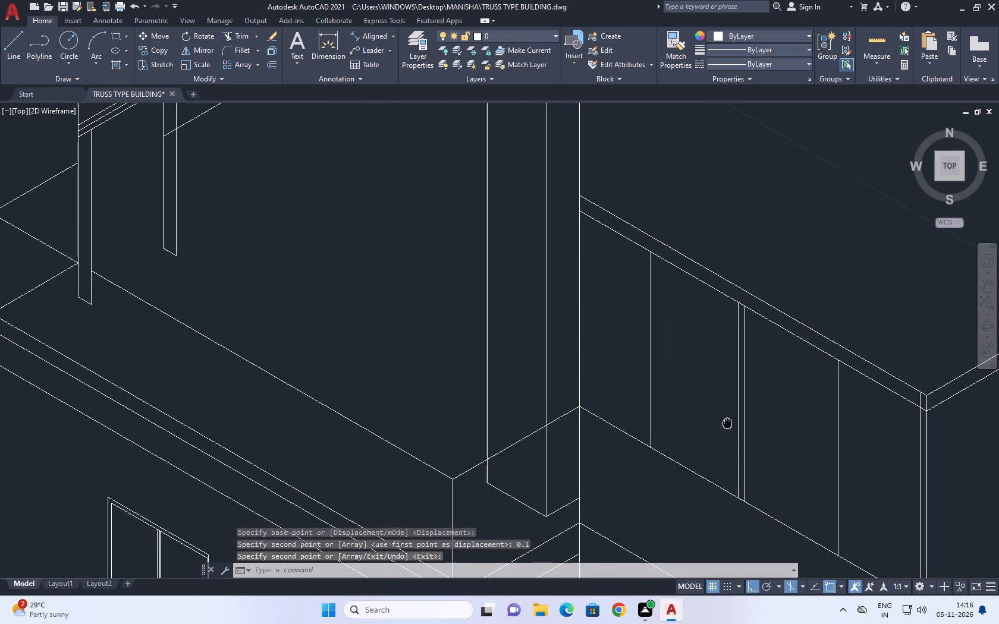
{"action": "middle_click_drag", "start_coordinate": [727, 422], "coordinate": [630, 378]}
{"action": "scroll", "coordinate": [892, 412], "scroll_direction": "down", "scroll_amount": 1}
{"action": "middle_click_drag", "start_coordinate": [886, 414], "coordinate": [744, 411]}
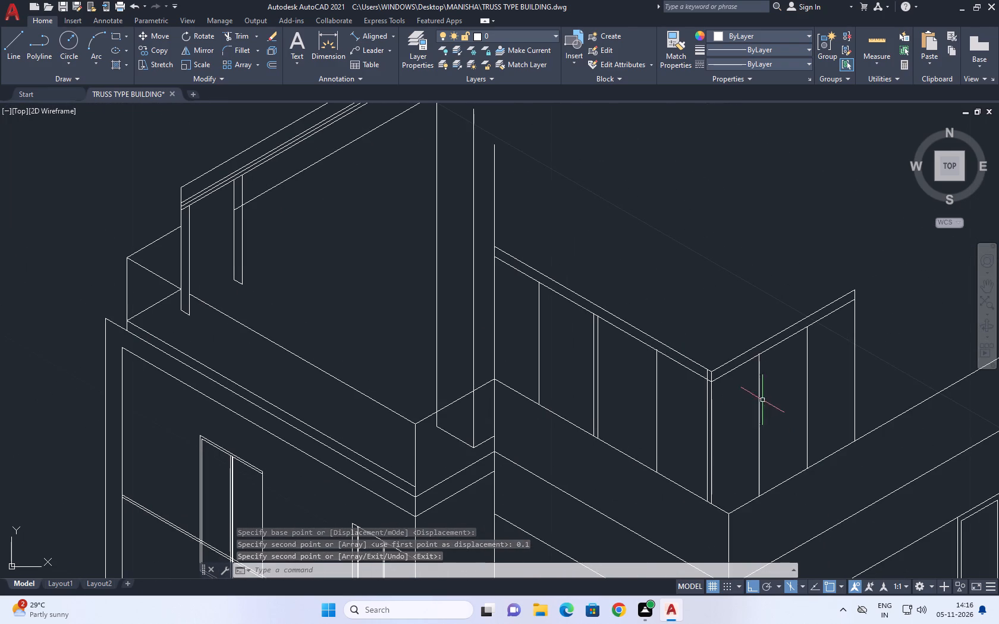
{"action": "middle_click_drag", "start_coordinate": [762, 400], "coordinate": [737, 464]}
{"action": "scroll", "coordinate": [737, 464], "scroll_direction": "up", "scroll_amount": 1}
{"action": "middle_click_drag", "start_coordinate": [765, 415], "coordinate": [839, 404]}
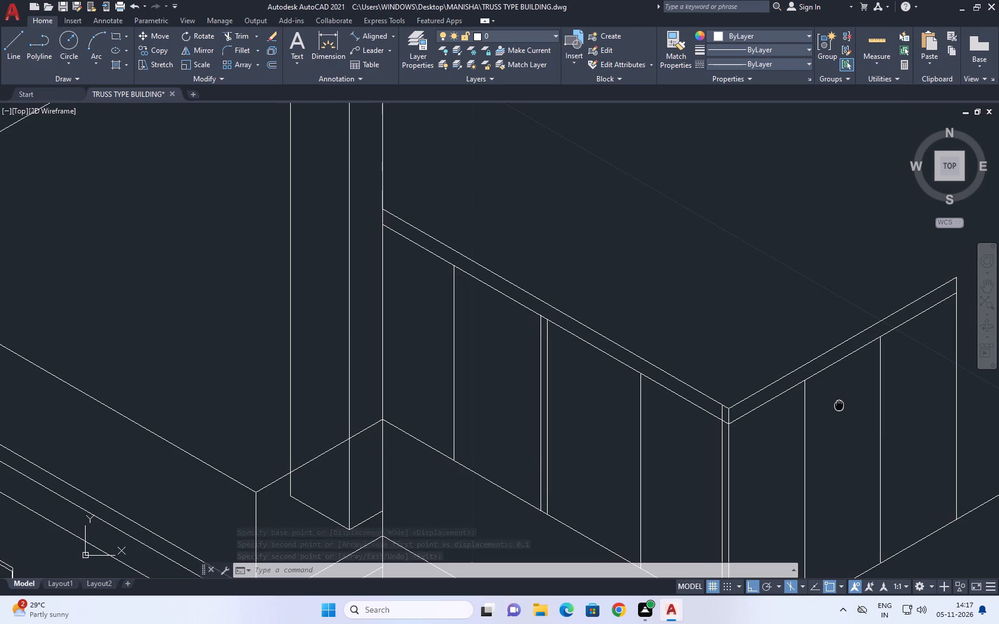
Copy the front panel's divider nearest the inner wall 0.05 along the front at 150°, toward the inner wall.
{"action": "middle_click_drag", "start_coordinate": [839, 404], "coordinate": [839, 405]}
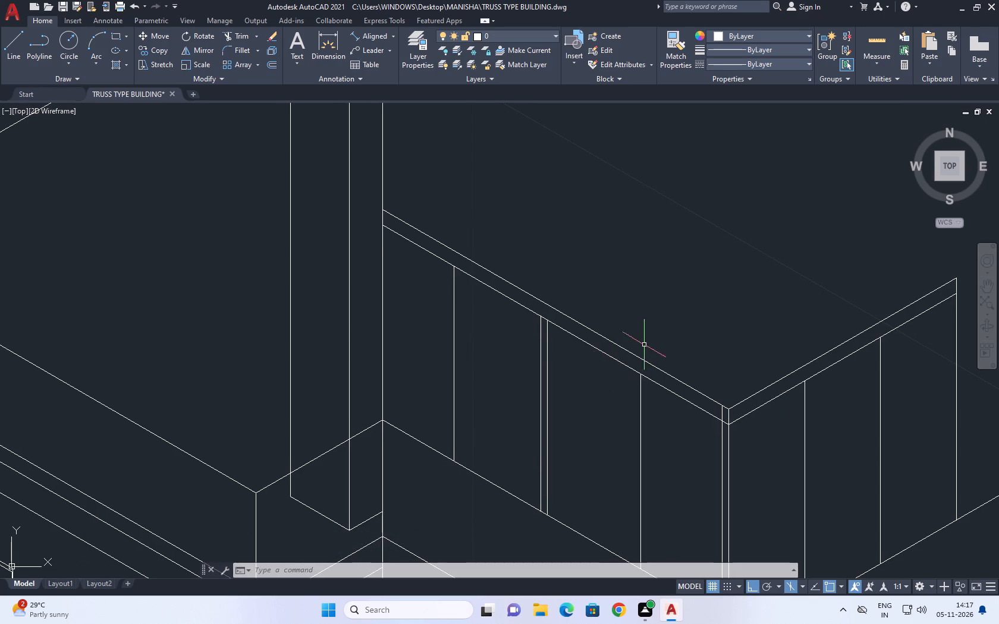
{"action": "middle_click_drag", "start_coordinate": [486, 295], "coordinate": [609, 333]}
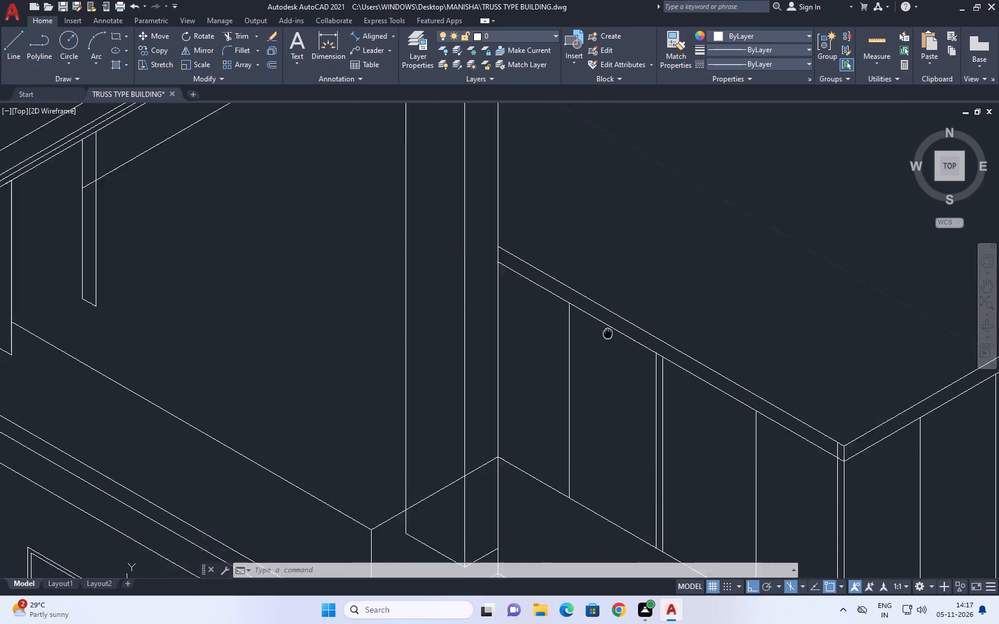
{"action": "middle_click_drag", "start_coordinate": [609, 333], "coordinate": [636, 327]}
{"action": "left_click", "coordinate": [609, 379]}
{"action": "left_click_drag", "start_coordinate": [593, 360], "coordinate": [598, 368]}
{"action": "middle_click_drag", "start_coordinate": [654, 391], "coordinate": [656, 395]}
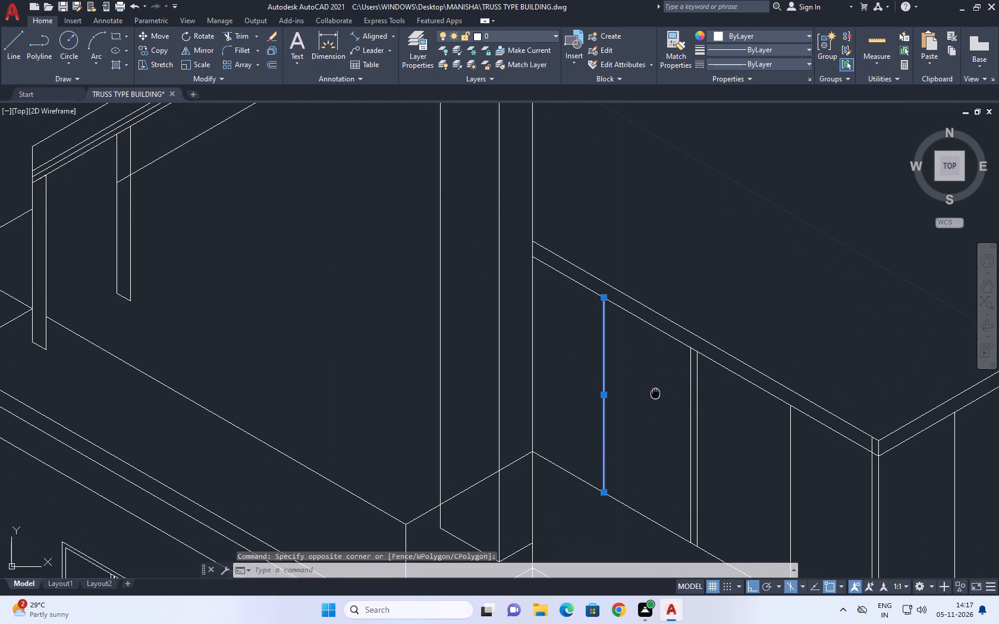
{"action": "middle_click_drag", "start_coordinate": [656, 395], "coordinate": [658, 397]}
{"action": "type", "text": "CO"}
{"action": "key", "text": "space"}
{"action": "left_click", "coordinate": [639, 405]}
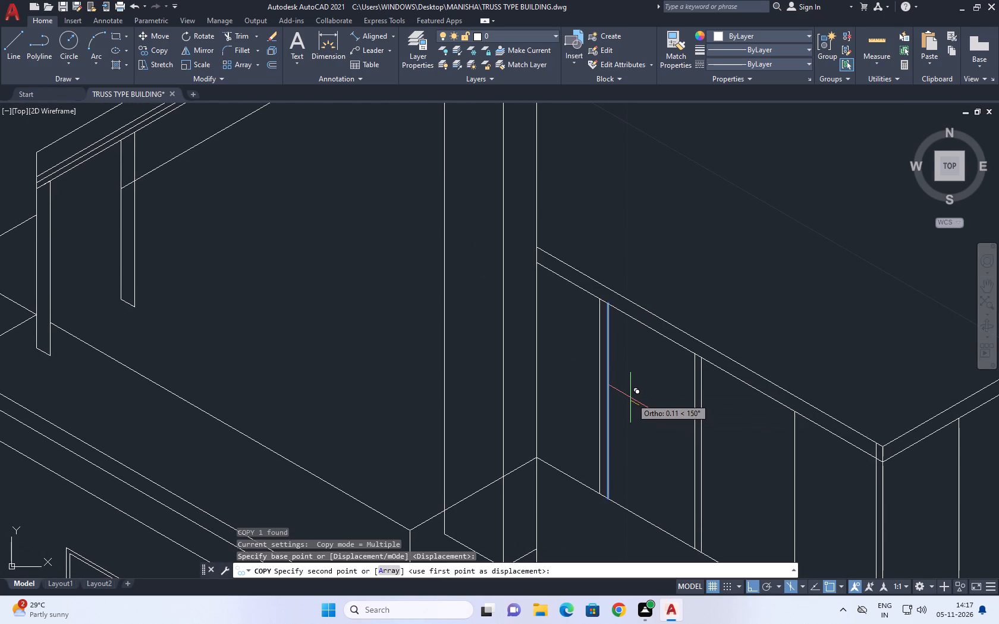
{"action": "type", "text": "0.05"}
{"action": "key", "text": "Return"}
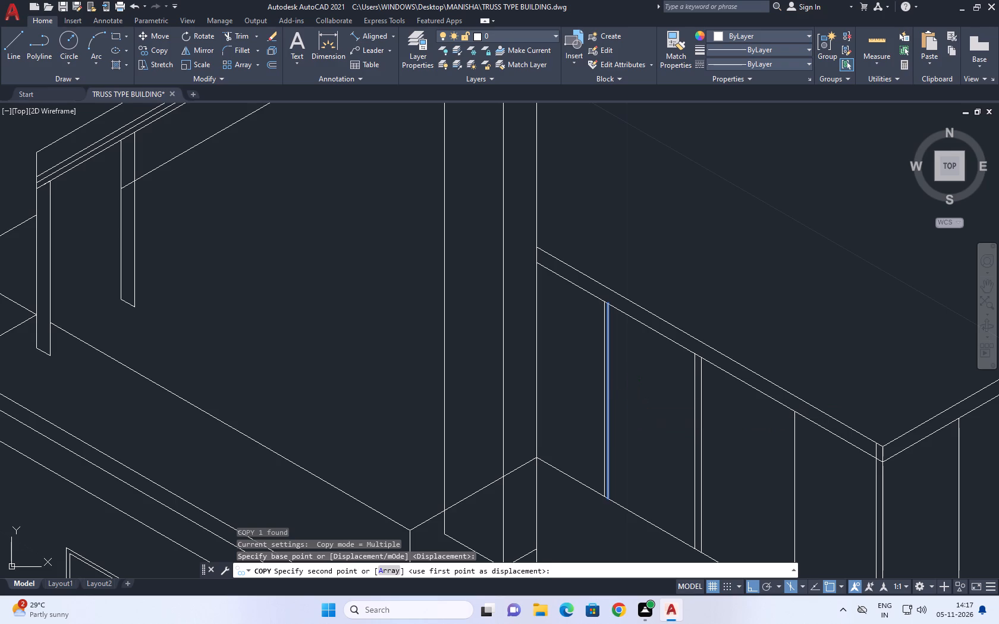
{"action": "key", "text": "space"}
Draw a vertical line along the inner wall from the front panel's base corner up to the band's lower line.
{"action": "middle_click_drag", "start_coordinate": [699, 417], "coordinate": [683, 381]}
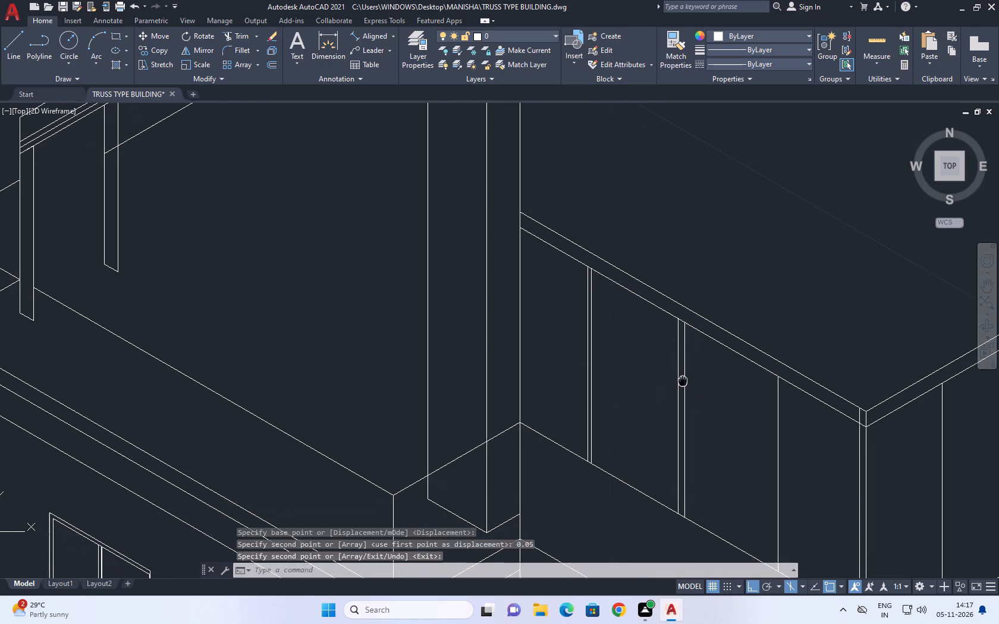
{"action": "middle_click_drag", "start_coordinate": [683, 381], "coordinate": [681, 378]}
{"action": "scroll", "coordinate": [681, 378], "scroll_direction": "down", "scroll_amount": 1}
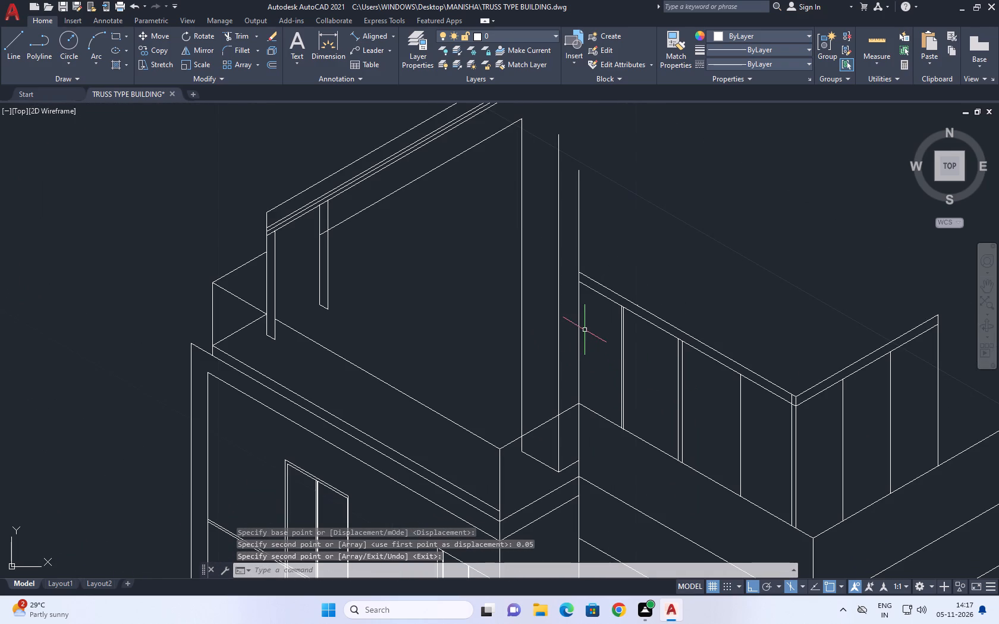
{"action": "key", "text": "l"}
{"action": "key", "text": "space"}
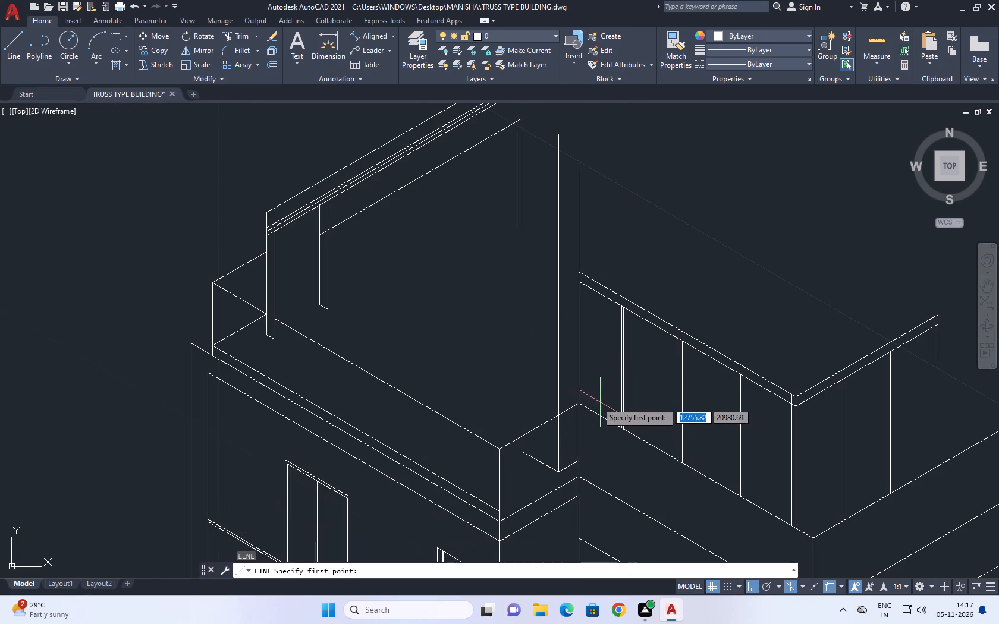
{"action": "left_click", "coordinate": [579, 404]}
{"action": "scroll", "coordinate": [578, 286], "scroll_direction": "up", "scroll_amount": 2}
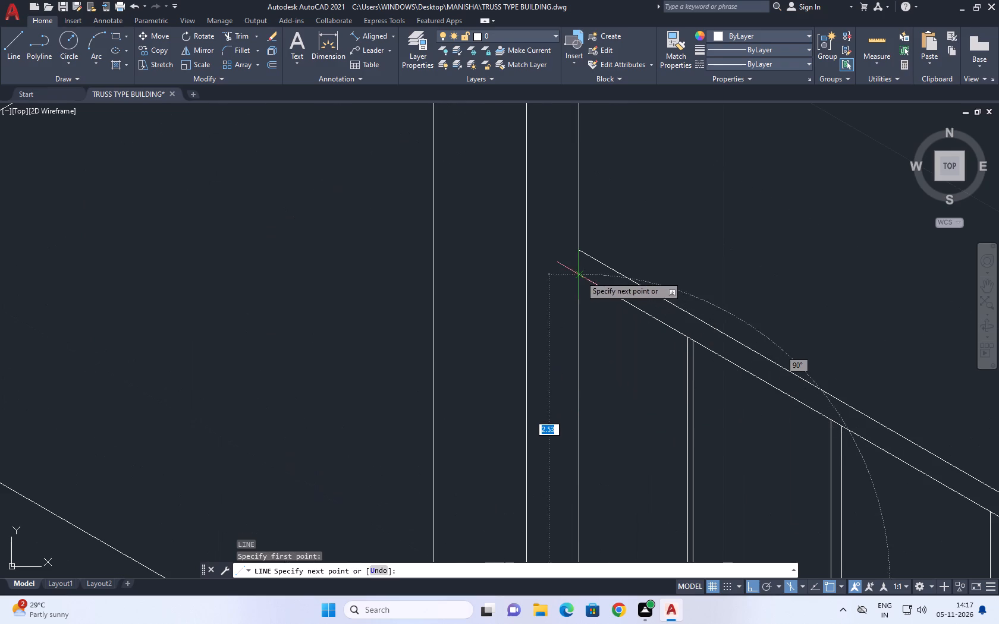
{"action": "left_click", "coordinate": [580, 274]}
{"action": "key", "text": "space"}
Copy the new vertical line at the inner wall 0.05 at 30°, on the top isoplane.
{"action": "left_click", "coordinate": [577, 311]}
{"action": "scroll", "coordinate": [643, 324], "scroll_direction": "down", "scroll_amount": 1}
{"action": "left_click", "coordinate": [614, 344]}
{"action": "left_click", "coordinate": [602, 344]}
{"action": "key", "text": "c"}
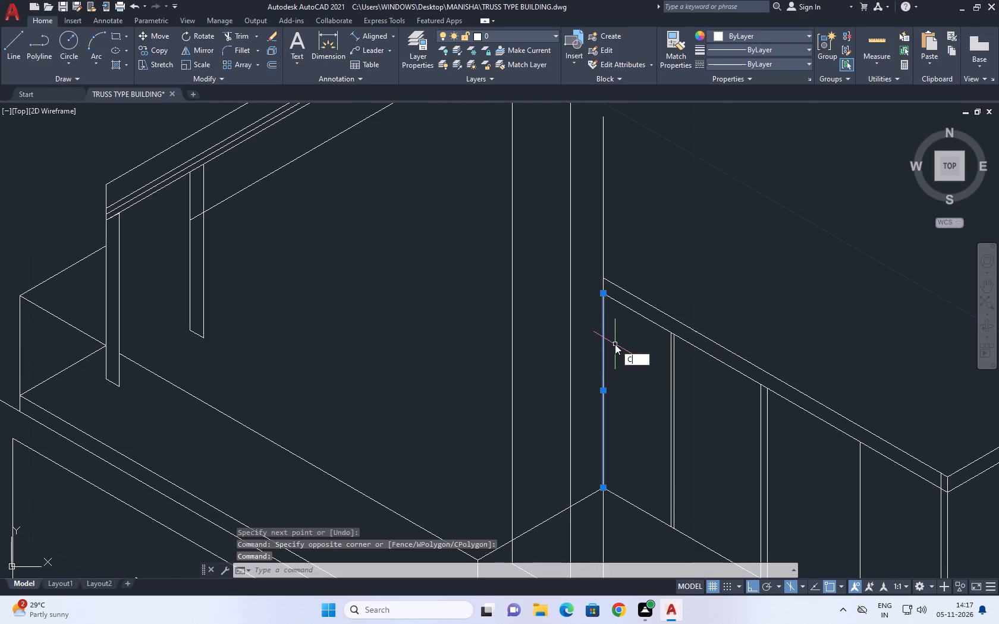
{"action": "key", "text": "o"}
{"action": "key", "text": "space"}
{"action": "scroll", "coordinate": [605, 290], "scroll_direction": "up", "scroll_amount": 2}
{"action": "left_click", "coordinate": [597, 301]}
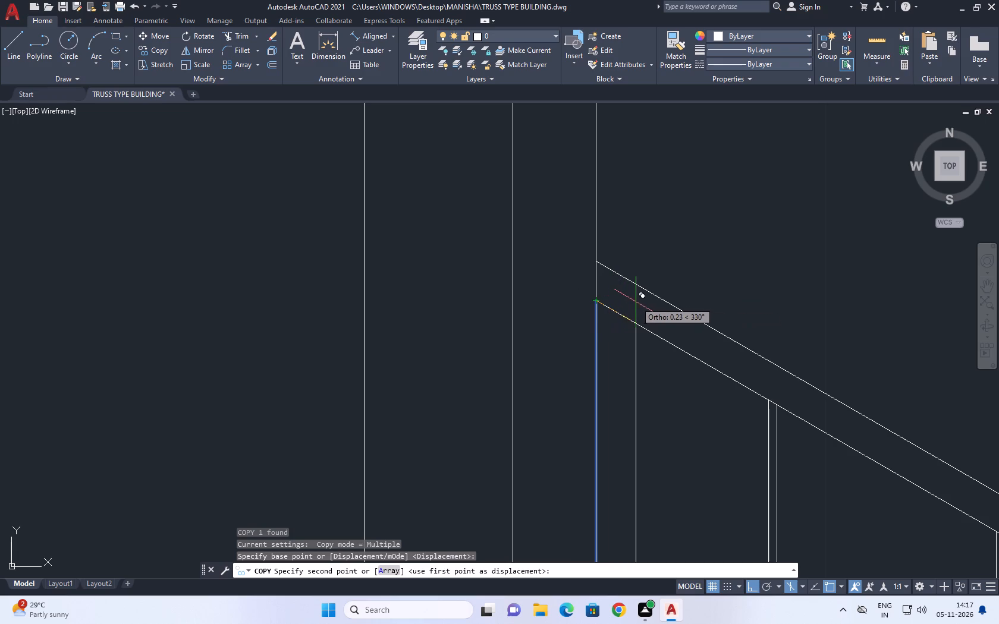
{"action": "key", "text": "F5"}
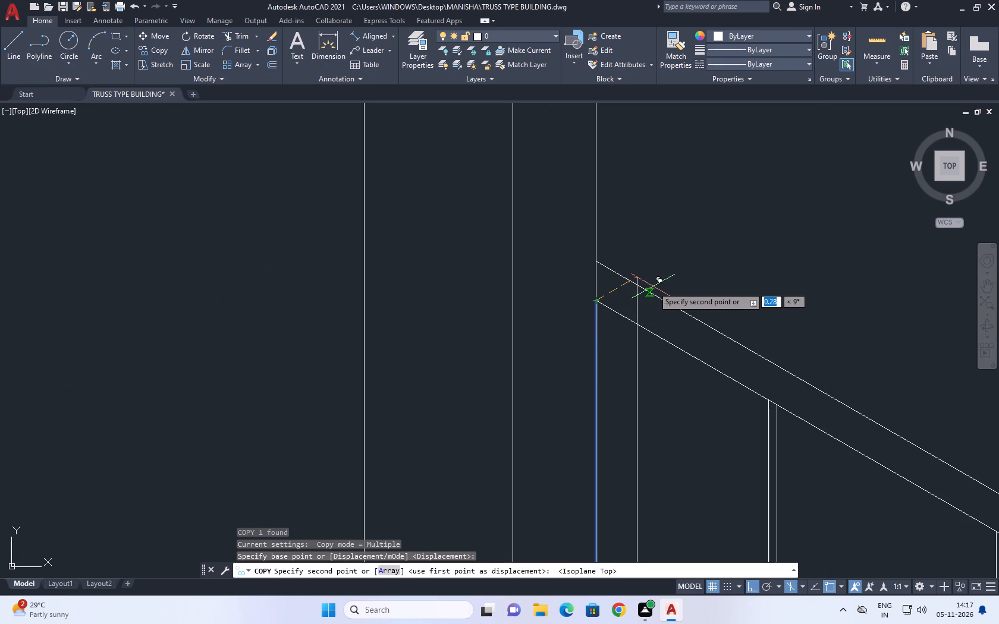
{"action": "key", "text": "0"}
{"action": "key", "text": "period"}
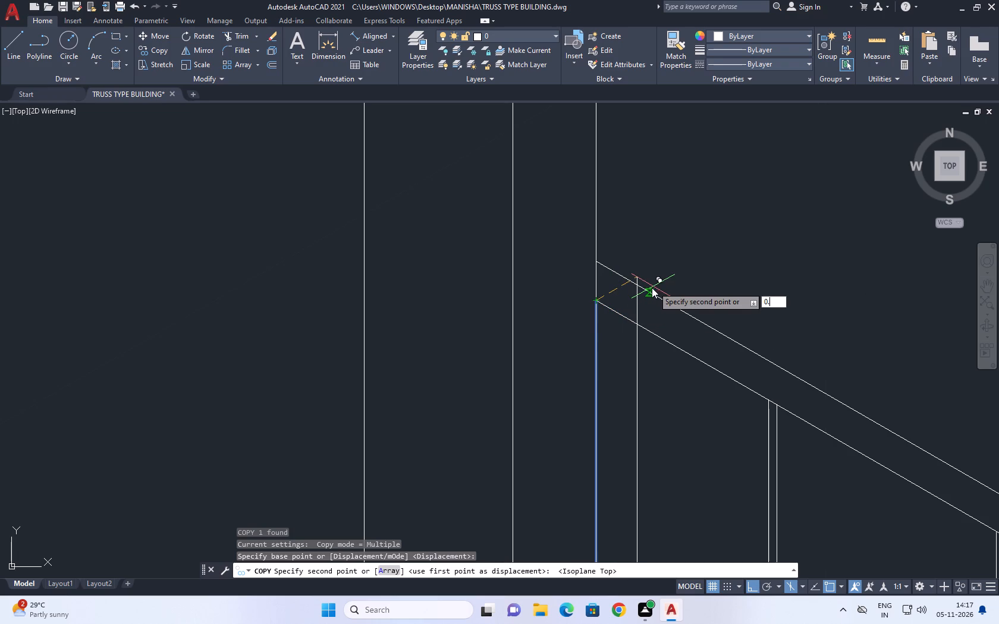
{"action": "type", "text": "05"}
{"action": "key", "text": "Return"}
{"action": "key", "text": "space"}
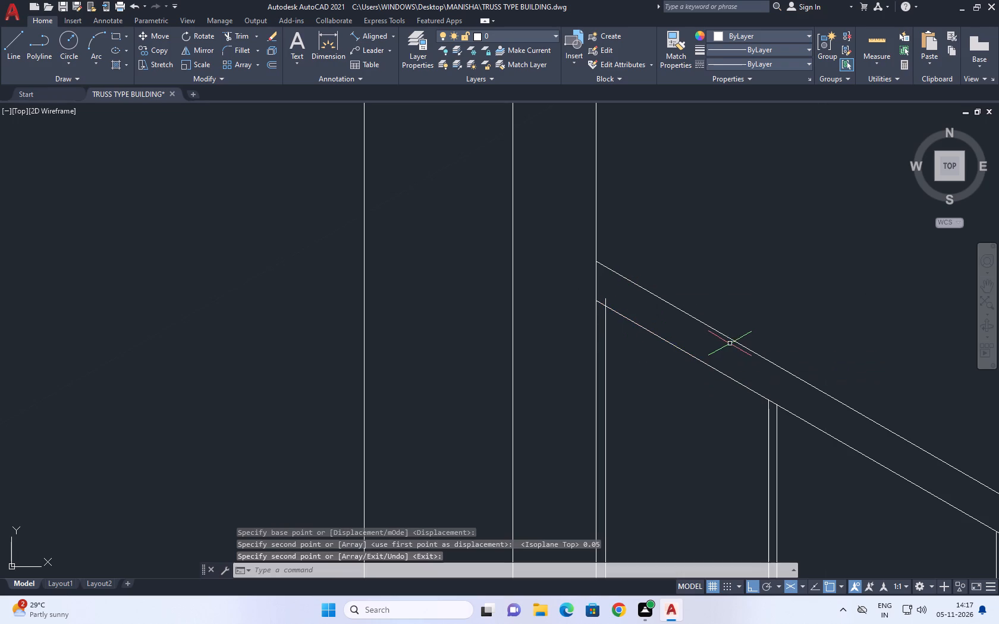
Trim the copied vertical line's upper end where it overshoots the band's lower line.
{"action": "middle_click_drag", "start_coordinate": [674, 344], "coordinate": [695, 349]}
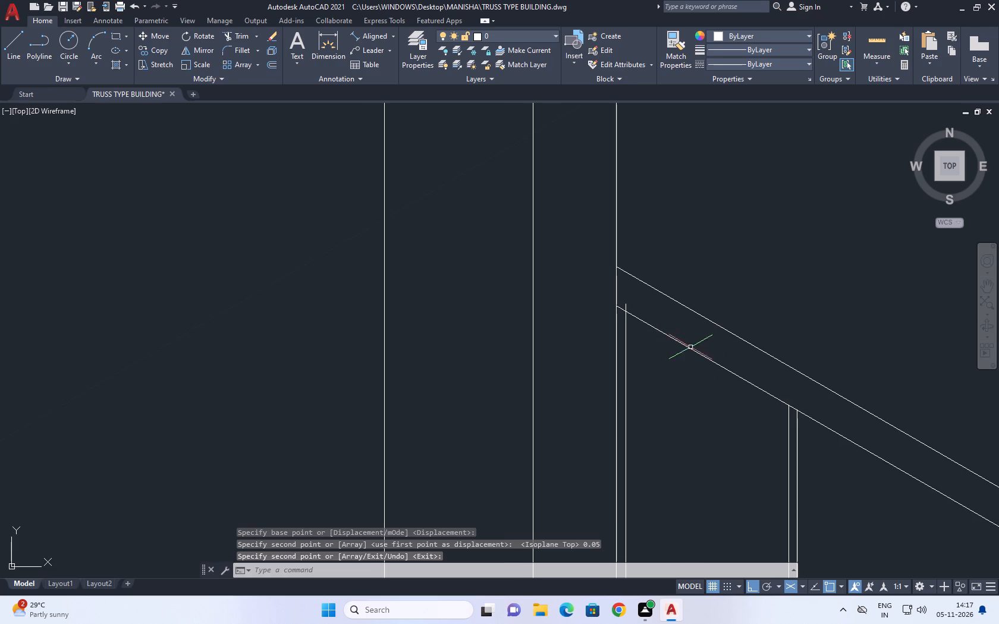
{"action": "middle_click_drag", "start_coordinate": [629, 328], "coordinate": [630, 342]}
{"action": "key", "text": "t"}
{"action": "key", "text": "r"}
{"action": "key", "text": "space"}
{"action": "scroll", "coordinate": [627, 322], "scroll_direction": "up", "scroll_amount": 2}
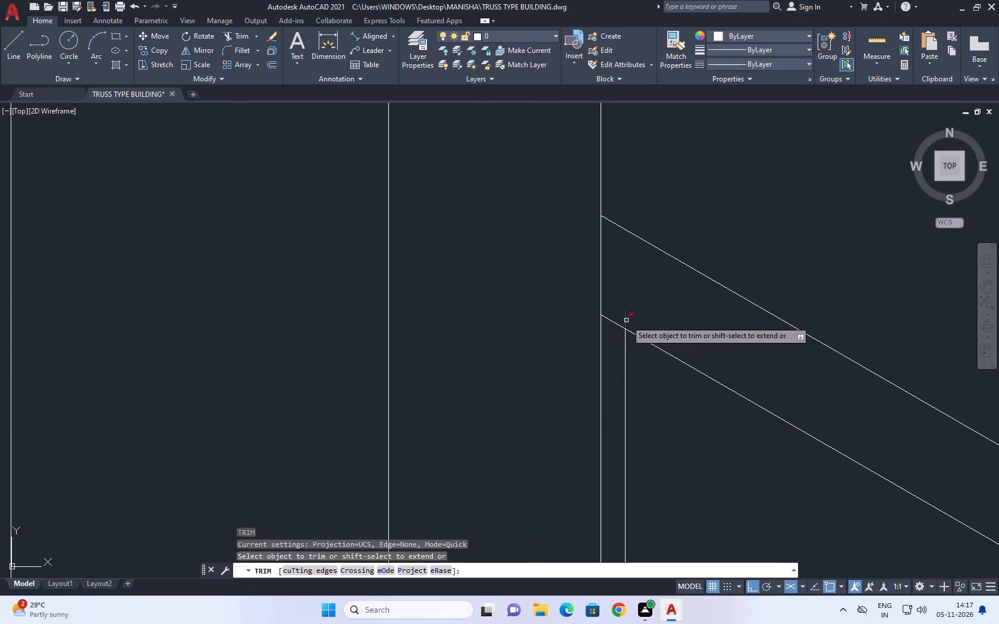
{"action": "left_click", "coordinate": [626, 320]}
{"action": "scroll", "coordinate": [640, 296], "scroll_direction": "down", "scroll_amount": 3}
{"action": "key", "text": "space"}
Delete the stray object on the front panel's top line near the middle mullion.
{"action": "scroll", "coordinate": [654, 289], "scroll_direction": "down", "scroll_amount": 2}
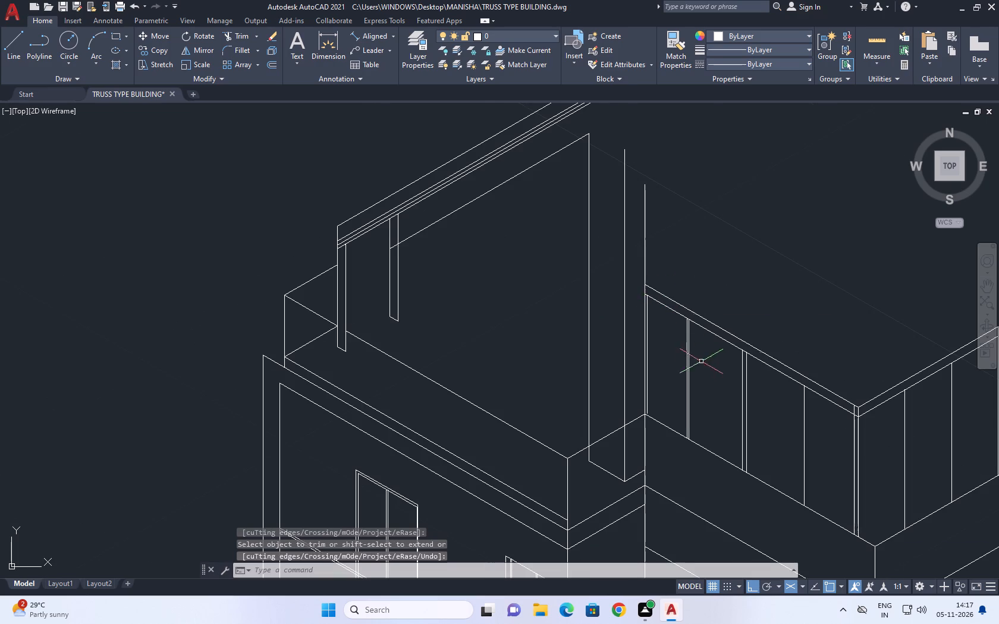
{"action": "middle_click_drag", "start_coordinate": [747, 361], "coordinate": [733, 357]}
{"action": "left_click", "coordinate": [720, 297]}
{"action": "left_click", "coordinate": [761, 387]}
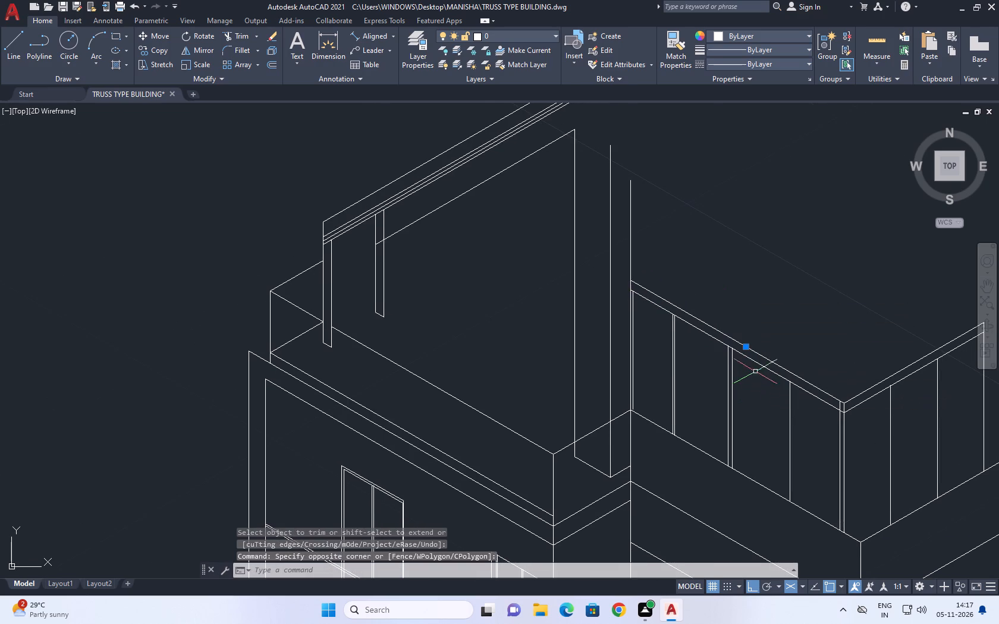
{"action": "key", "text": "Delete"}
Draw a short line about 0.13 long at 30° from the base corner at the inner wall, crossing the copied vertical.
{"action": "scroll", "coordinate": [633, 409], "scroll_direction": "up", "scroll_amount": 2}
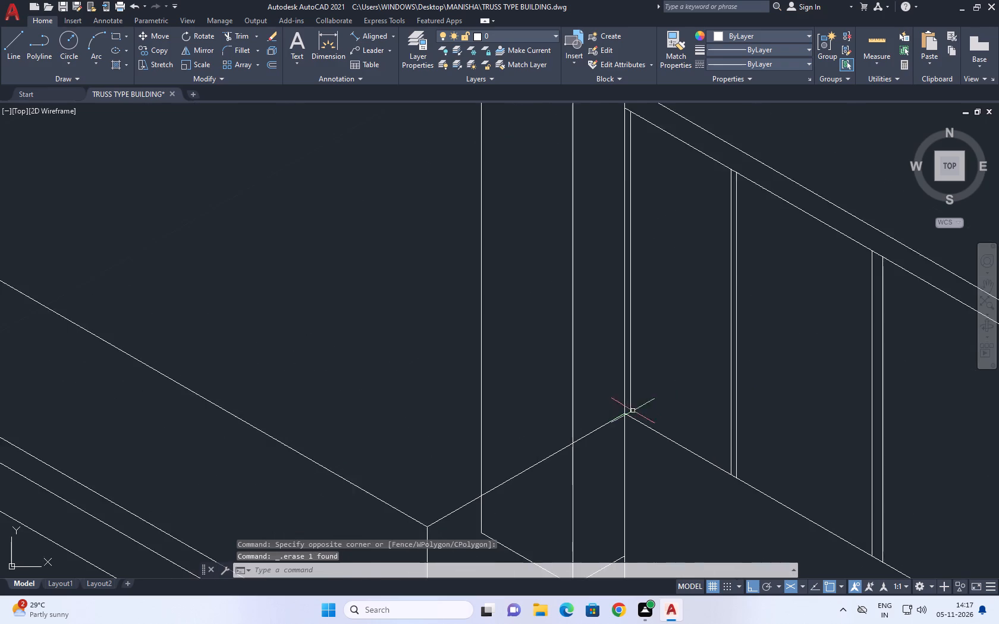
{"action": "scroll", "coordinate": [633, 411], "scroll_direction": "up", "scroll_amount": 1}
{"action": "key", "text": "l"}
{"action": "key", "text": "space"}
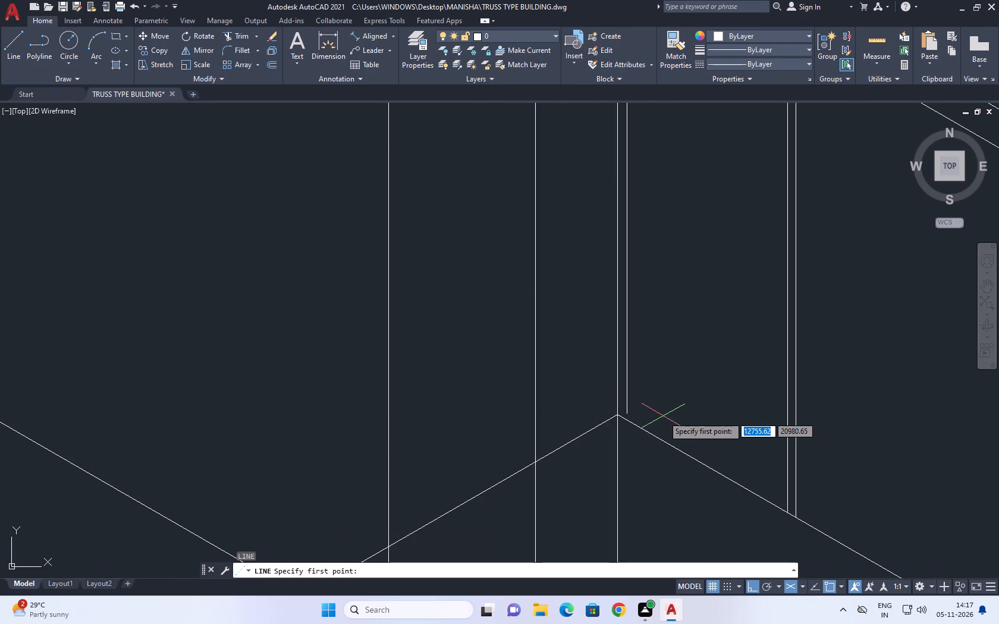
{"action": "scroll", "coordinate": [661, 419], "scroll_direction": "up", "scroll_amount": 3}
{"action": "left_click", "coordinate": [479, 405]}
{"action": "left_click", "coordinate": [570, 352]}
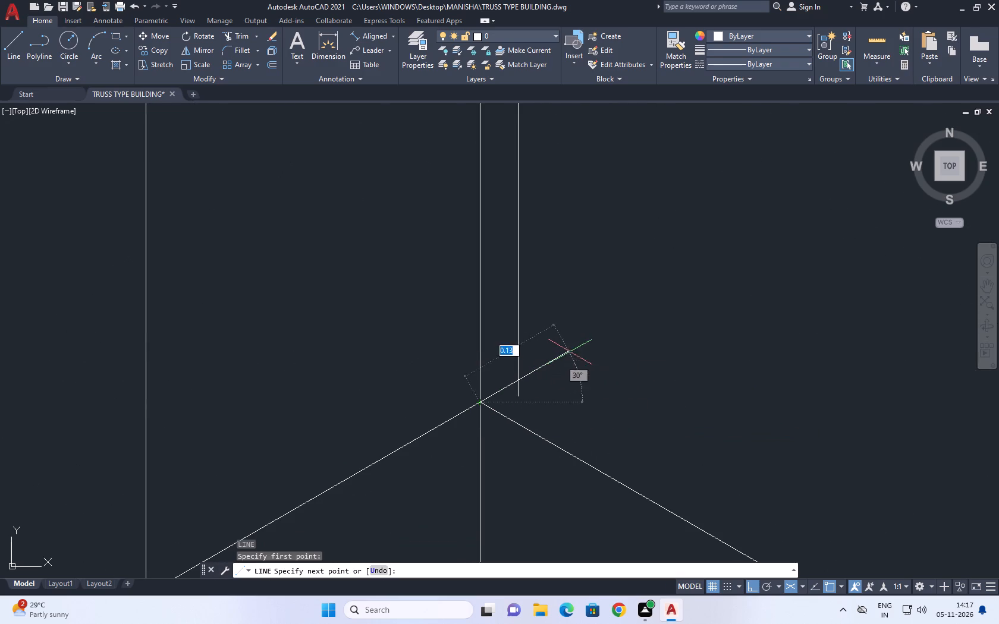
{"action": "key", "text": "space"}
Trim the copied vertical's lower end and the short 30° line's excess so both meet at the inner base corner.
{"action": "type", "text": "TR"}
{"action": "key", "text": "space"}
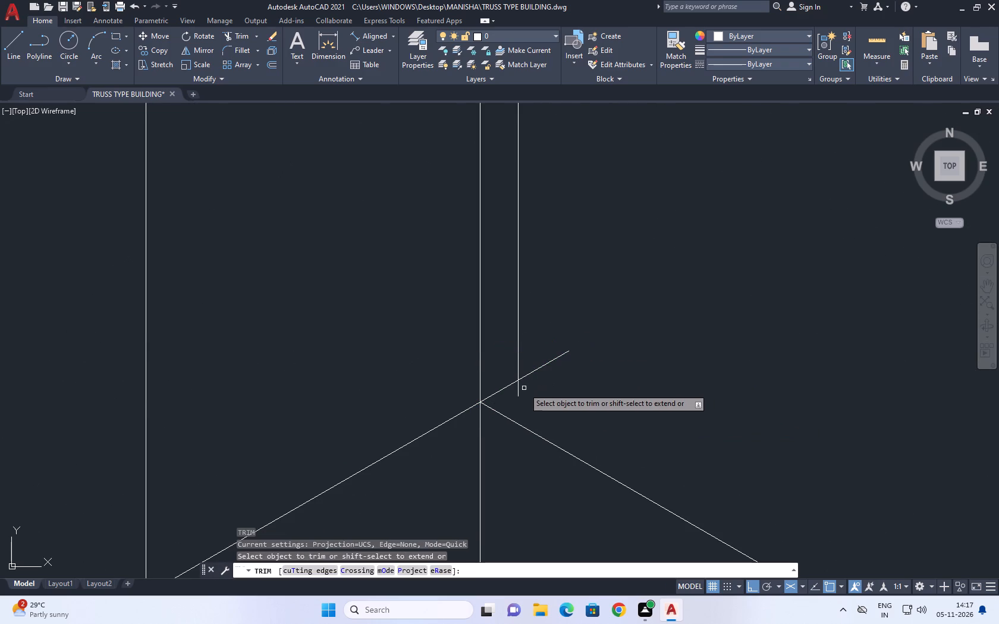
{"action": "left_click", "coordinate": [517, 391]}
{"action": "left_click", "coordinate": [538, 375]}
{"action": "left_click", "coordinate": [542, 358]}
{"action": "scroll", "coordinate": [550, 355], "scroll_direction": "down", "scroll_amount": 6}
{"action": "key", "text": "space"}
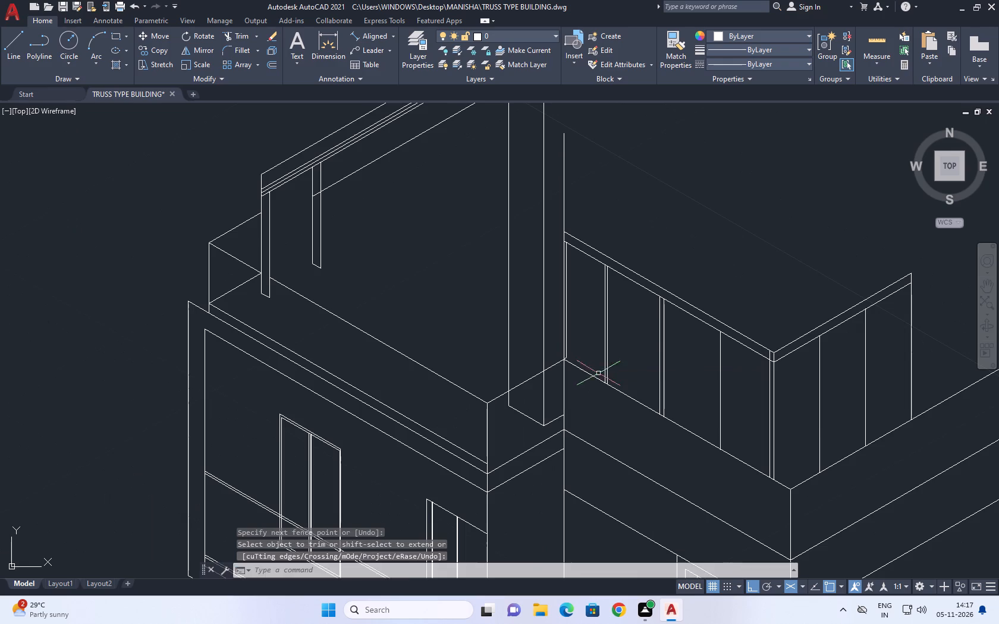
Draw an inner base line from that trimmed corner, parallel to the front panel's base, to just past the outer corner mullion.
{"action": "scroll", "coordinate": [618, 401], "scroll_direction": "down", "scroll_amount": 1}
{"action": "middle_click_drag", "start_coordinate": [617, 404], "coordinate": [613, 409]}
{"action": "type", "text": "L"}
{"action": "key", "text": "space"}
{"action": "scroll", "coordinate": [586, 382], "scroll_direction": "up", "scroll_amount": 4}
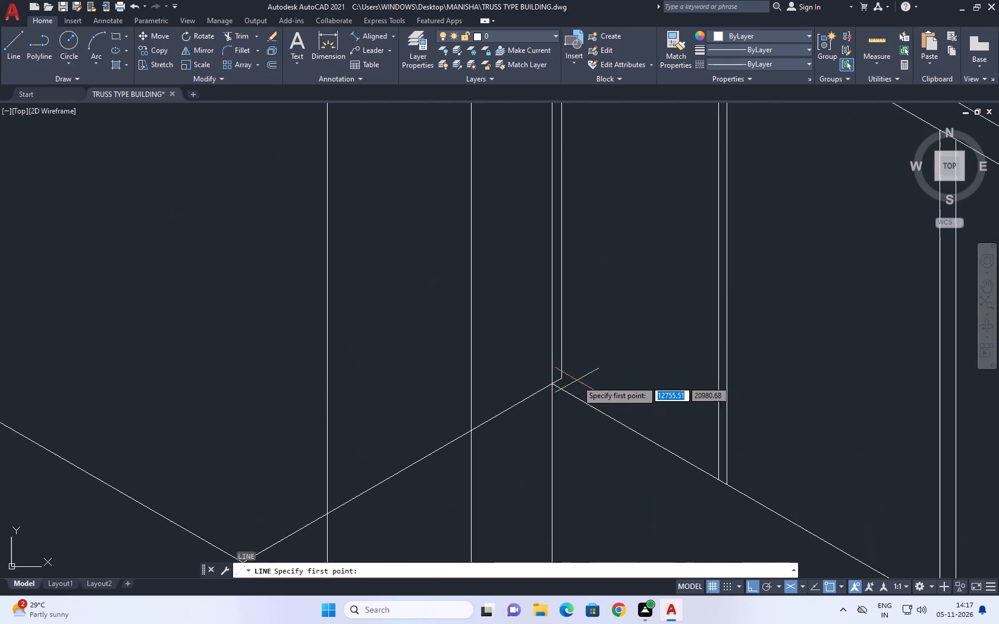
{"action": "left_click", "coordinate": [563, 381]}
{"action": "scroll", "coordinate": [576, 382], "scroll_direction": "down", "scroll_amount": 2}
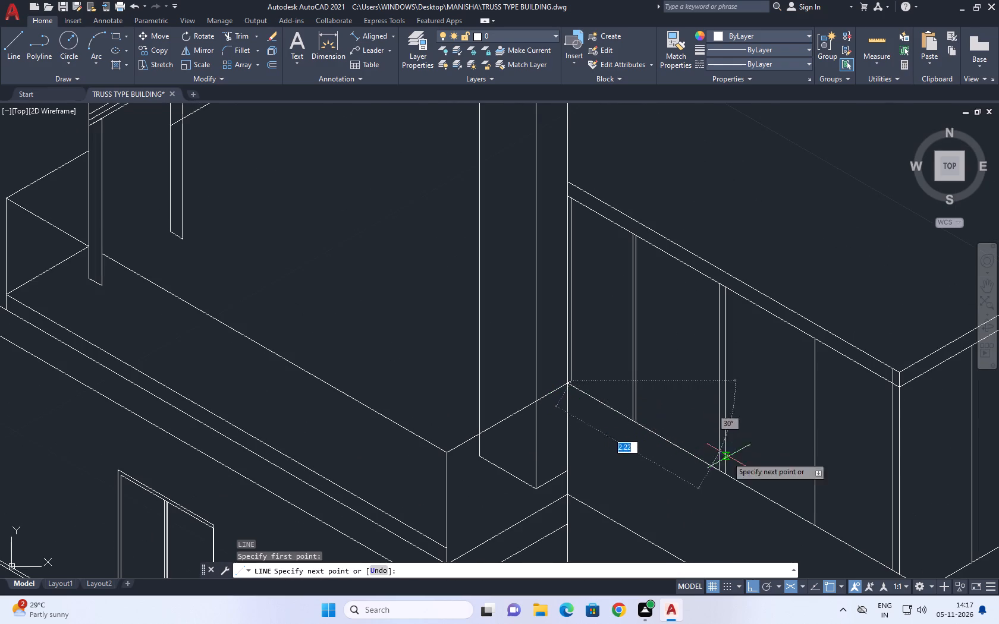
{"action": "middle_click_drag", "start_coordinate": [775, 486], "coordinate": [665, 421]}
{"action": "scroll", "coordinate": [762, 497], "scroll_direction": "up", "scroll_amount": 3}
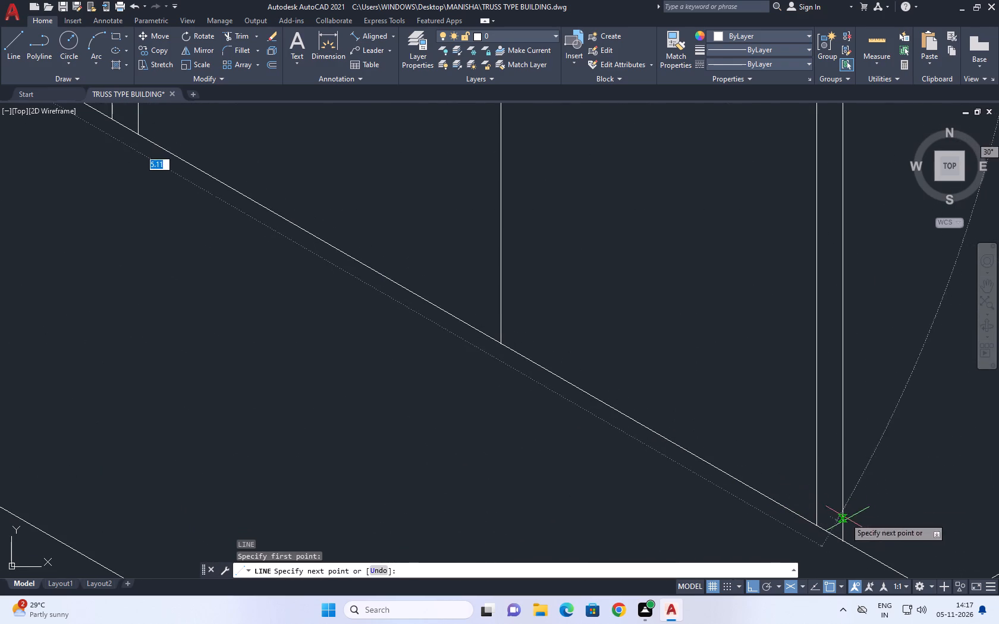
{"action": "left_click", "coordinate": [865, 531]}
{"action": "key", "text": "space"}
Trim the inner base line where it runs past and through the outer corner mullion.
{"action": "type", "text": "TR"}
{"action": "key", "text": "space"}
{"action": "left_click", "coordinate": [857, 532]}
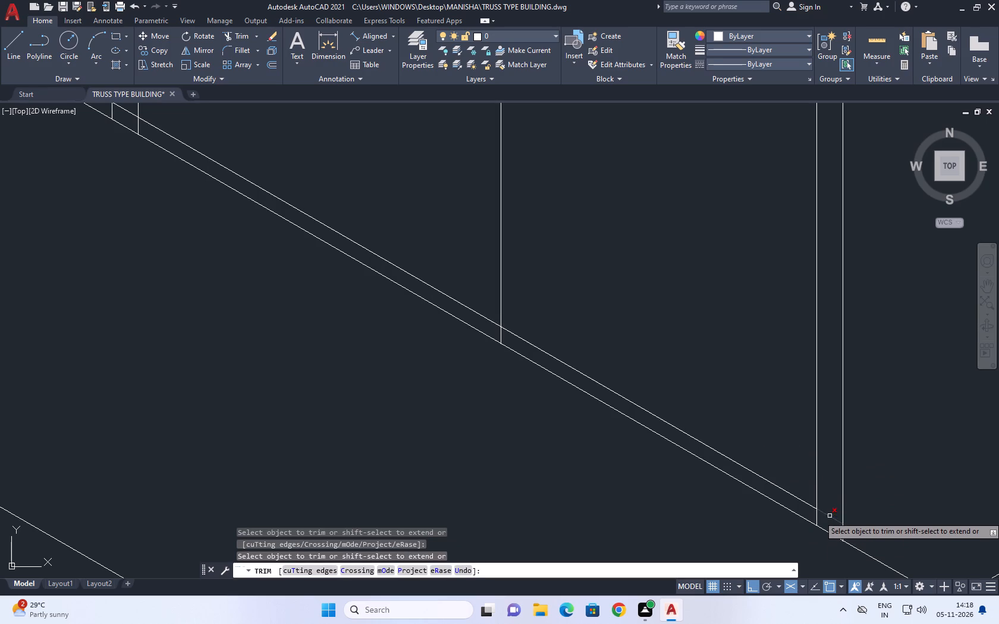
{"action": "left_click", "coordinate": [830, 516]}
Trim the lower ends of the front panel's single divider and its two double mullions below the inner base line.
{"action": "scroll", "coordinate": [779, 502], "scroll_direction": "down", "scroll_amount": 2}
{"action": "scroll", "coordinate": [641, 426], "scroll_direction": "up", "scroll_amount": 2}
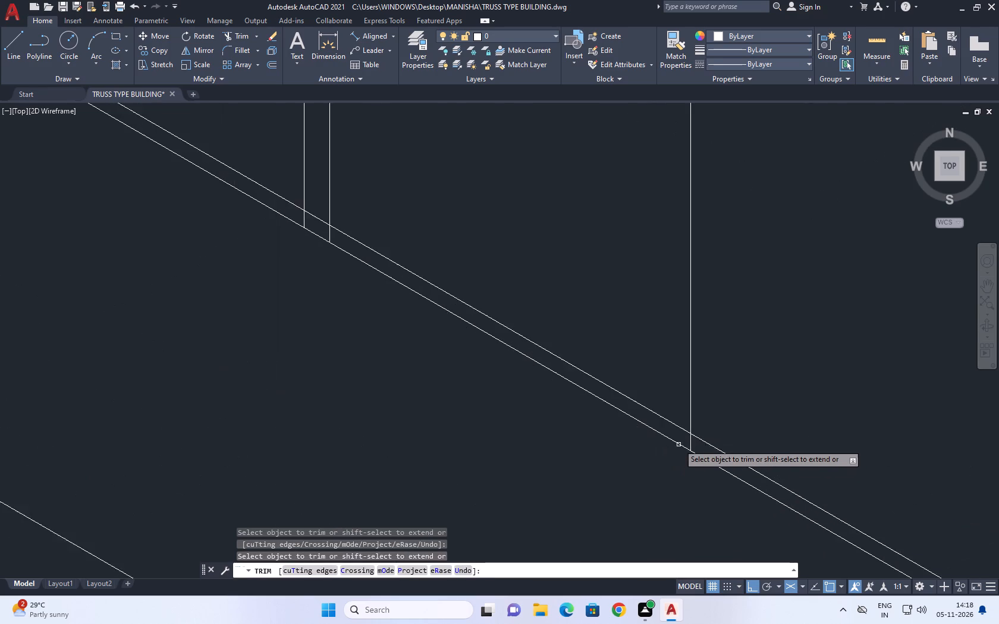
{"action": "scroll", "coordinate": [678, 444], "scroll_direction": "up", "scroll_amount": 2}
{"action": "left_click", "coordinate": [700, 446]}
{"action": "scroll", "coordinate": [693, 439], "scroll_direction": "down", "scroll_amount": 2}
{"action": "middle_click_drag", "start_coordinate": [515, 314], "coordinate": [690, 432]}
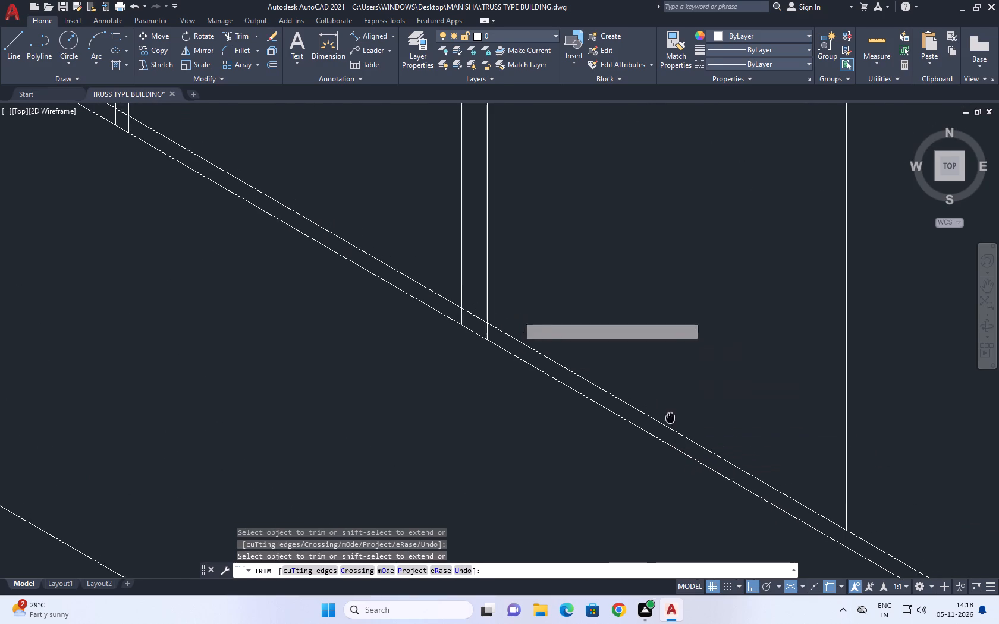
{"action": "scroll", "coordinate": [464, 323], "scroll_direction": "up", "scroll_amount": 1}
{"action": "left_click", "coordinate": [480, 336]}
{"action": "left_click", "coordinate": [569, 379]}
{"action": "scroll", "coordinate": [574, 380], "scroll_direction": "down", "scroll_amount": 2}
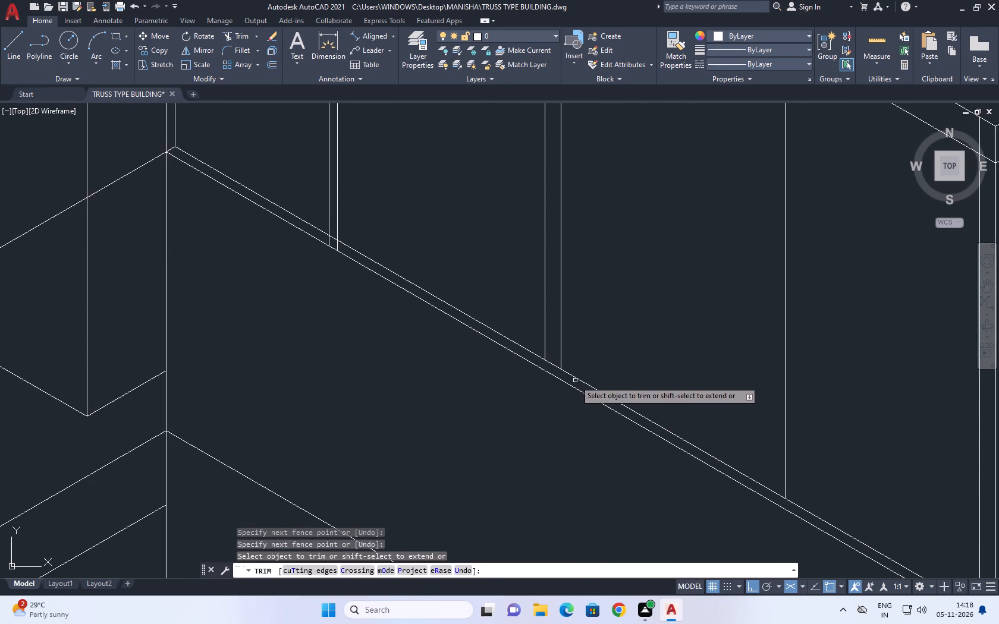
{"action": "middle_click_drag", "start_coordinate": [442, 280], "coordinate": [627, 376]}
{"action": "scroll", "coordinate": [499, 321], "scroll_direction": "up", "scroll_amount": 4}
{"action": "left_click", "coordinate": [523, 342]}
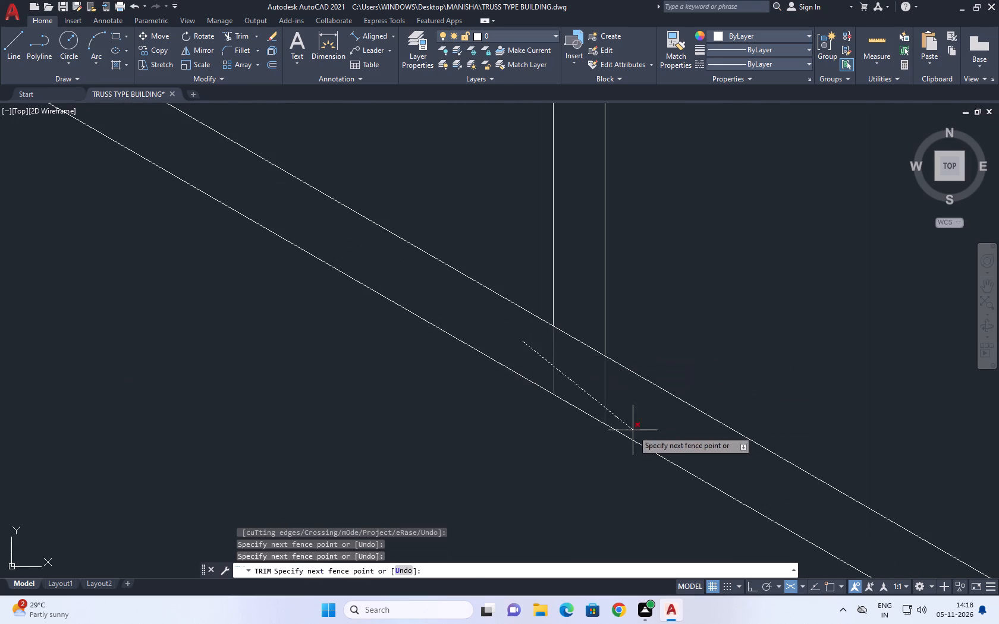
{"action": "left_click", "coordinate": [633, 430]}
{"action": "scroll", "coordinate": [632, 417], "scroll_direction": "down", "scroll_amount": 6}
{"action": "key", "text": "space"}
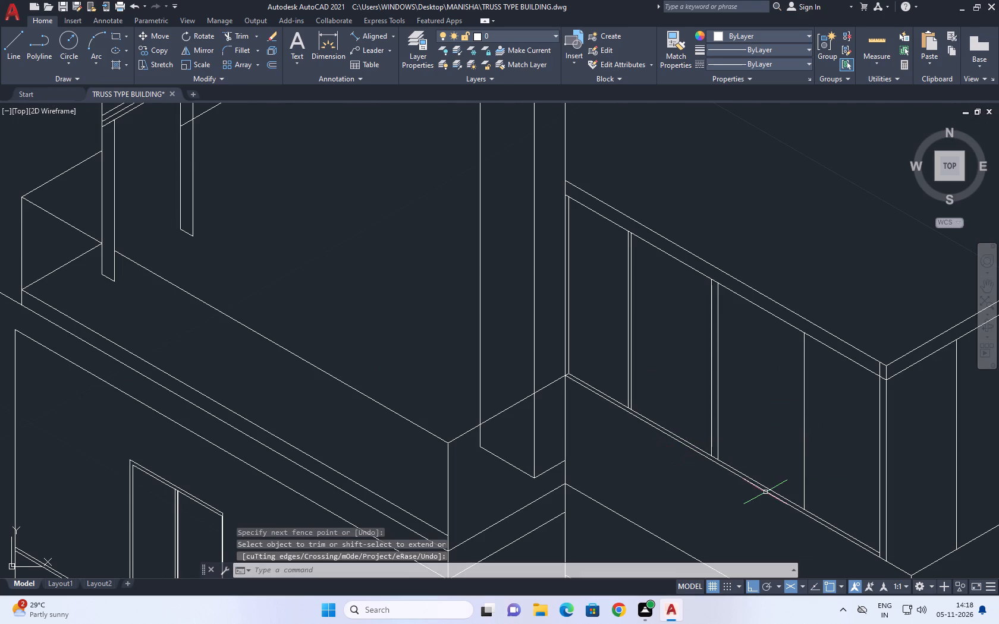
Copy the front panel's single divider nearest the outer corner 0.05 along the panel toward the wall to make a double mullion.
{"action": "middle_click_drag", "start_coordinate": [761, 490], "coordinate": [753, 499]}
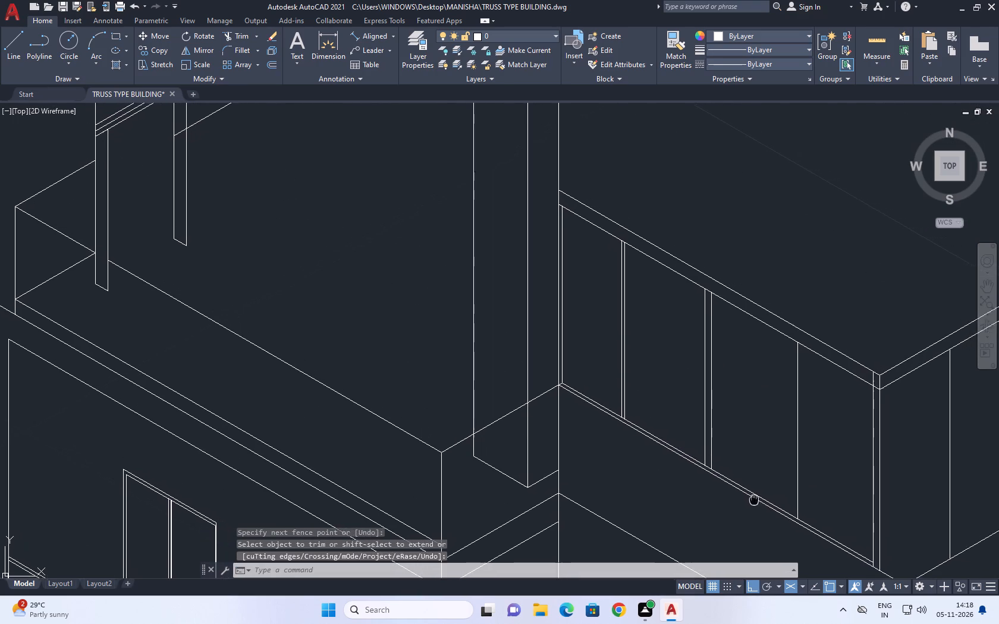
{"action": "middle_click_drag", "start_coordinate": [753, 499], "coordinate": [743, 479]}
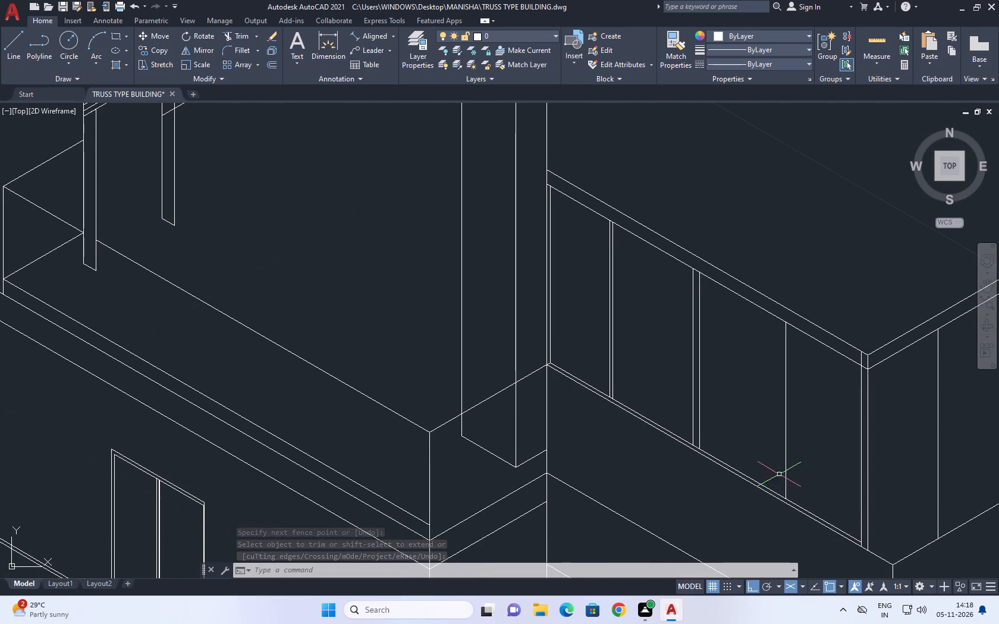
{"action": "middle_click_drag", "start_coordinate": [774, 472], "coordinate": [654, 465]}
{"action": "left_click", "coordinate": [681, 443]}
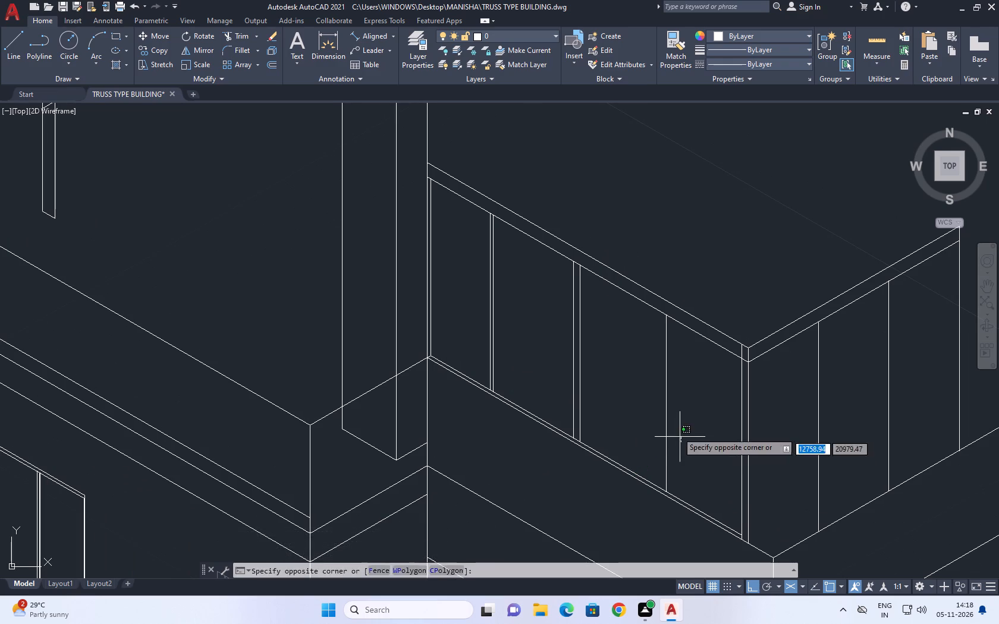
{"action": "left_click_drag", "start_coordinate": [663, 414], "coordinate": [652, 408]}
{"action": "middle_click_drag", "start_coordinate": [661, 412], "coordinate": [670, 424]}
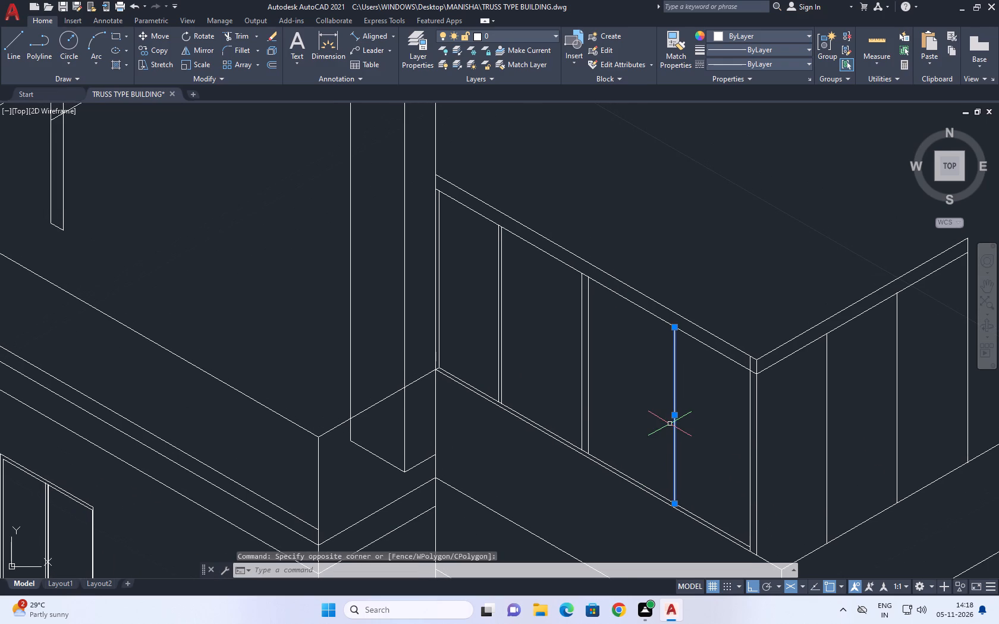
{"action": "type", "text": "CO"}
{"action": "key", "text": "space"}
{"action": "left_click", "coordinate": [688, 464]}
{"action": "type", "text": "0.05"}
{"action": "key", "text": "Return"}
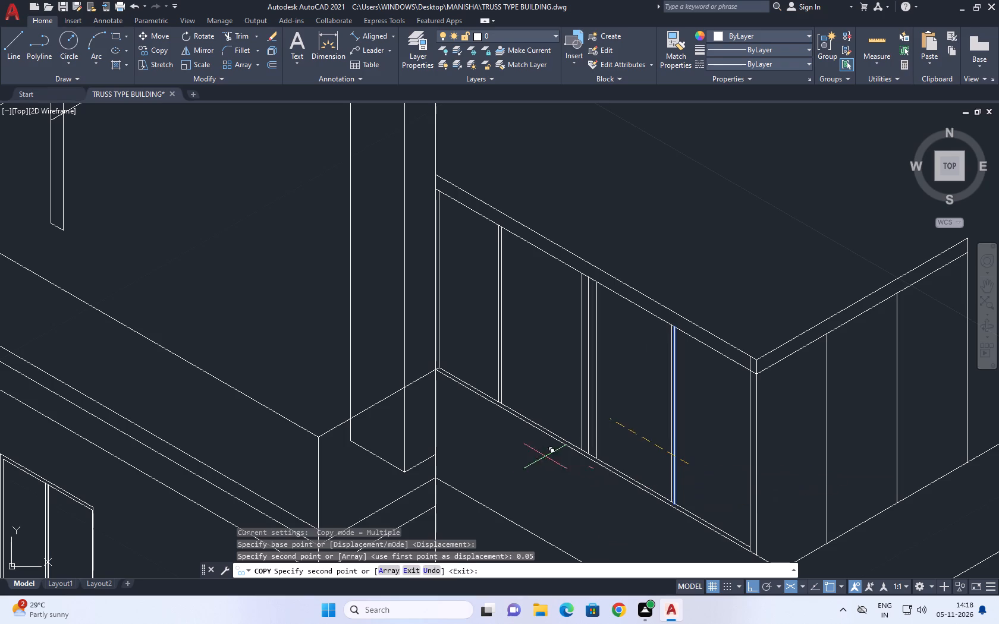
{"action": "key", "text": "Escape"}
Copy the outer line of the front panel's middle double mullion 0.02 along the 30° depth direction.
{"action": "middle_click_drag", "start_coordinate": [664, 455], "coordinate": [656, 443]}
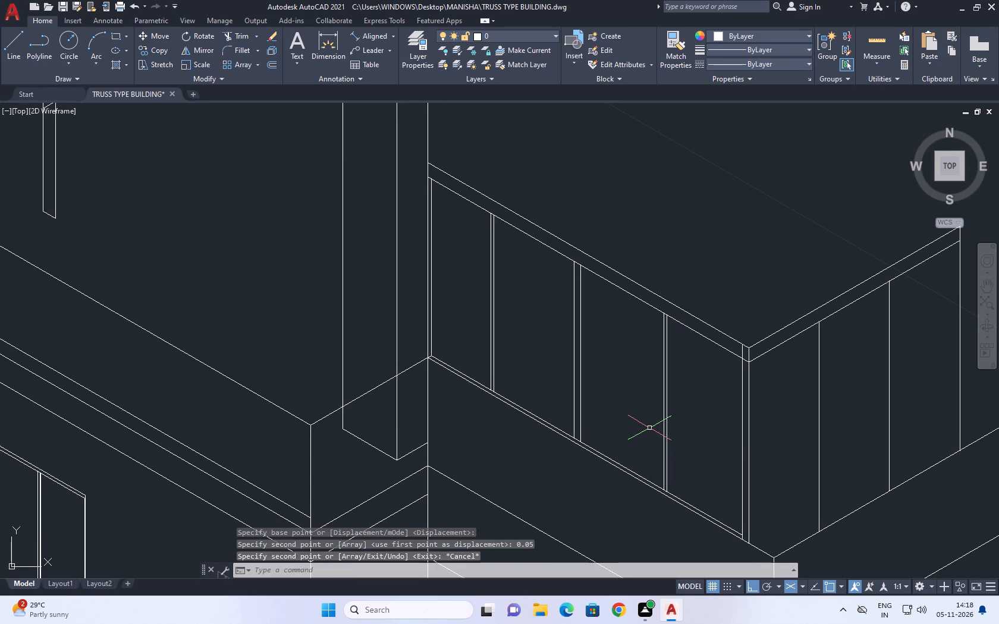
{"action": "middle_click_drag", "start_coordinate": [580, 295], "coordinate": [595, 367]}
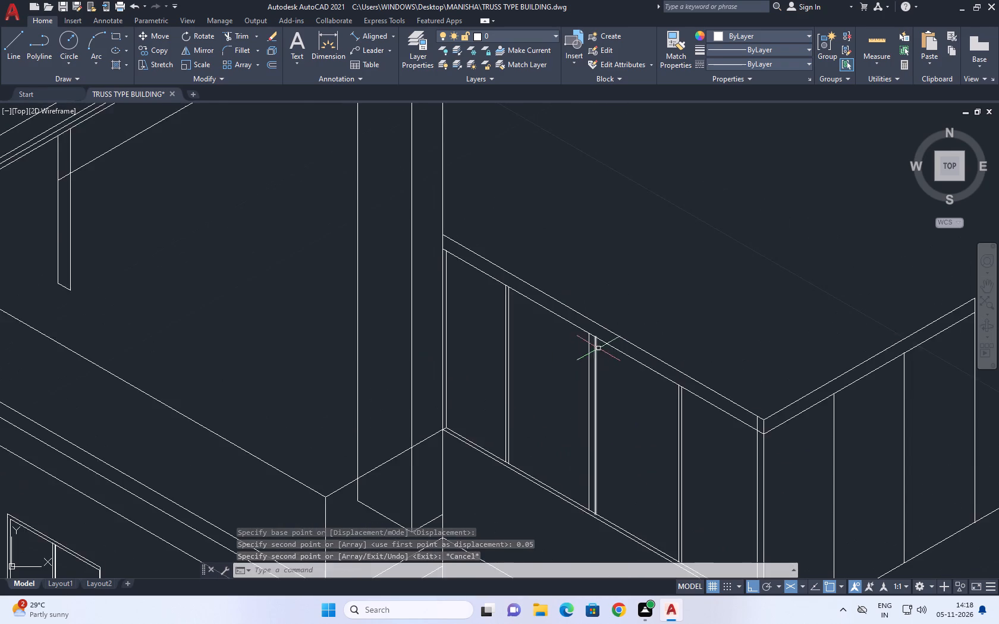
{"action": "scroll", "coordinate": [598, 347], "scroll_direction": "up", "scroll_amount": 2}
{"action": "left_click", "coordinate": [589, 341]}
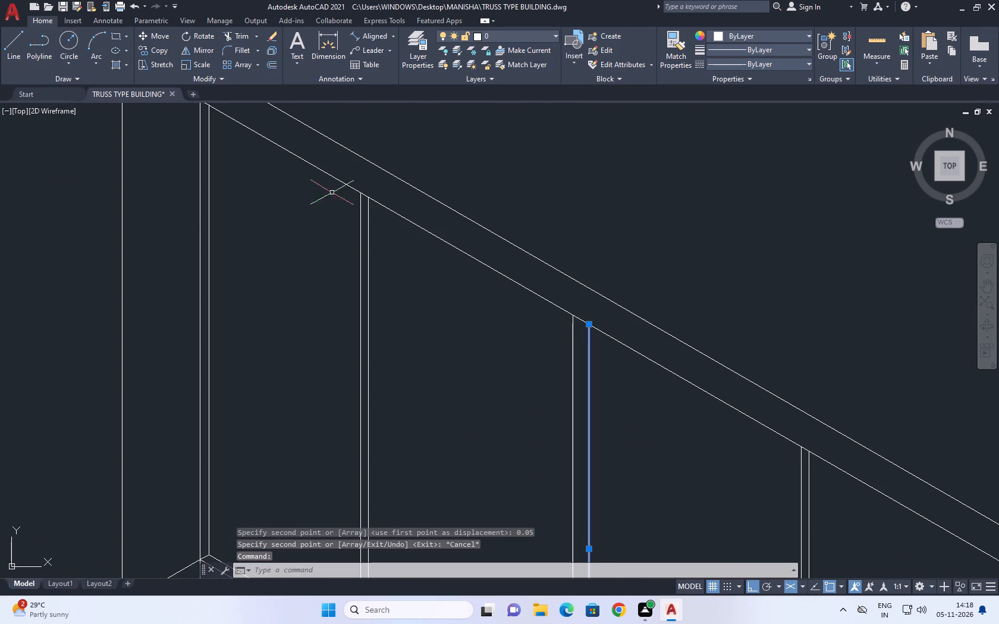
{"action": "left_click", "coordinate": [161, 46]}
{"action": "left_click", "coordinate": [160, 53]}
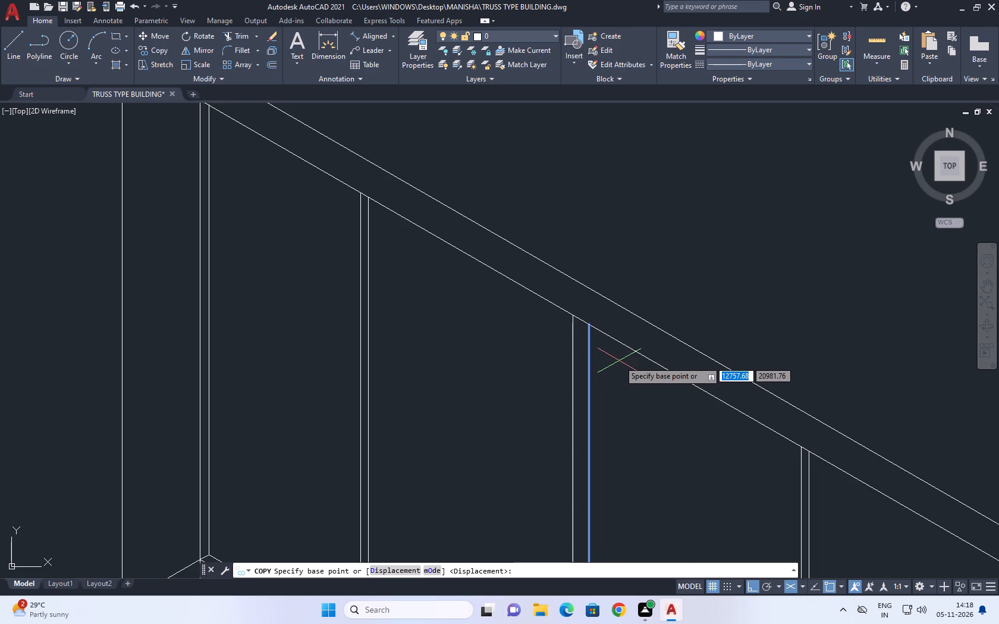
{"action": "scroll", "coordinate": [596, 329], "scroll_direction": "up", "scroll_amount": 1}
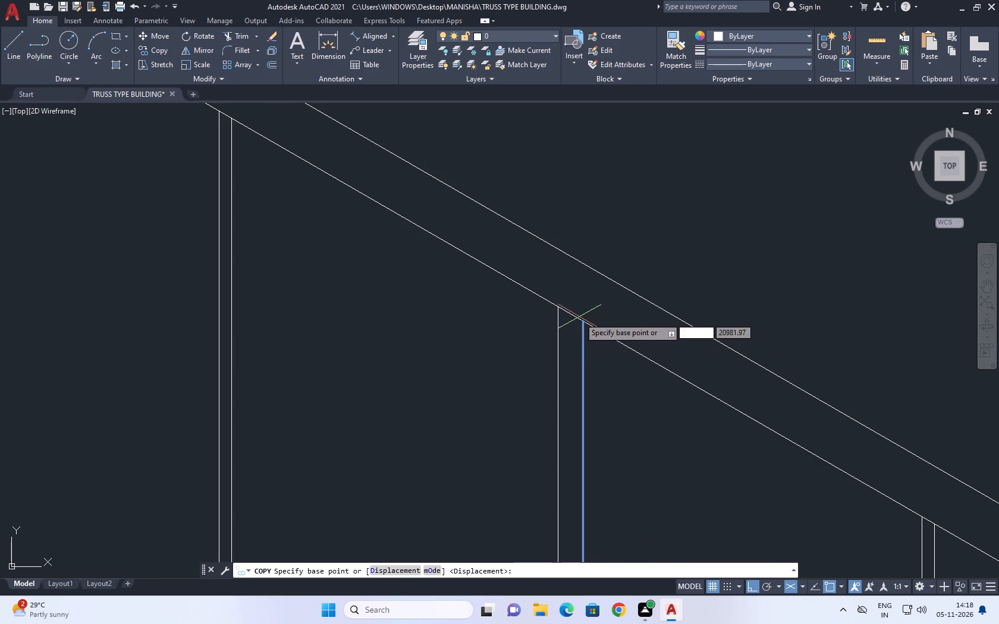
{"action": "left_click", "coordinate": [582, 321]}
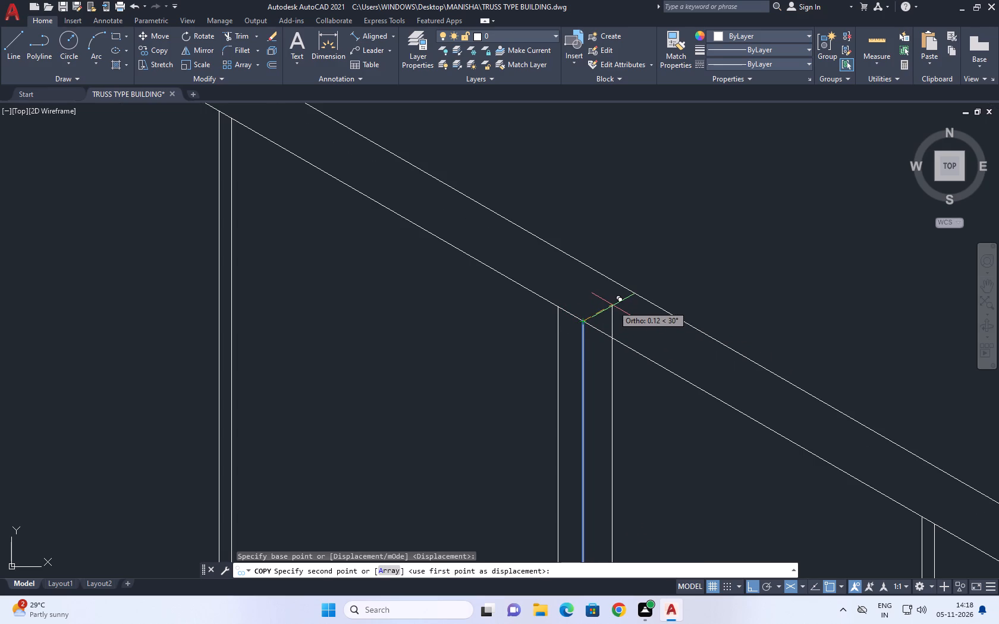
{"action": "key", "text": "0"}
{"action": "key", "text": "period"}
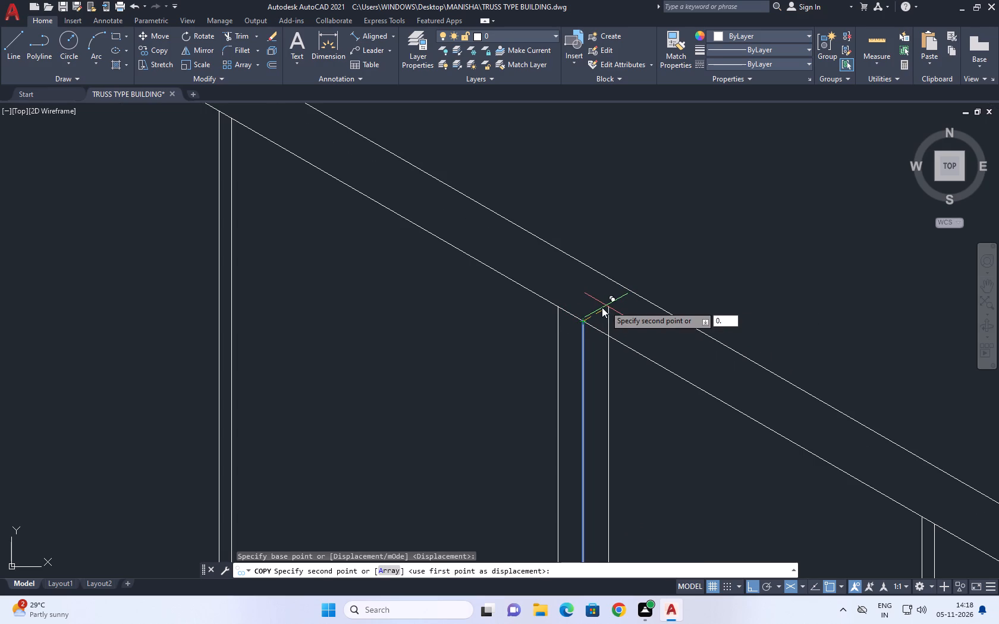
{"action": "key", "text": "0"}
{"action": "key", "text": "2"}
{"action": "key", "text": "Return"}
{"action": "scroll", "coordinate": [591, 350], "scroll_direction": "down", "scroll_amount": 3}
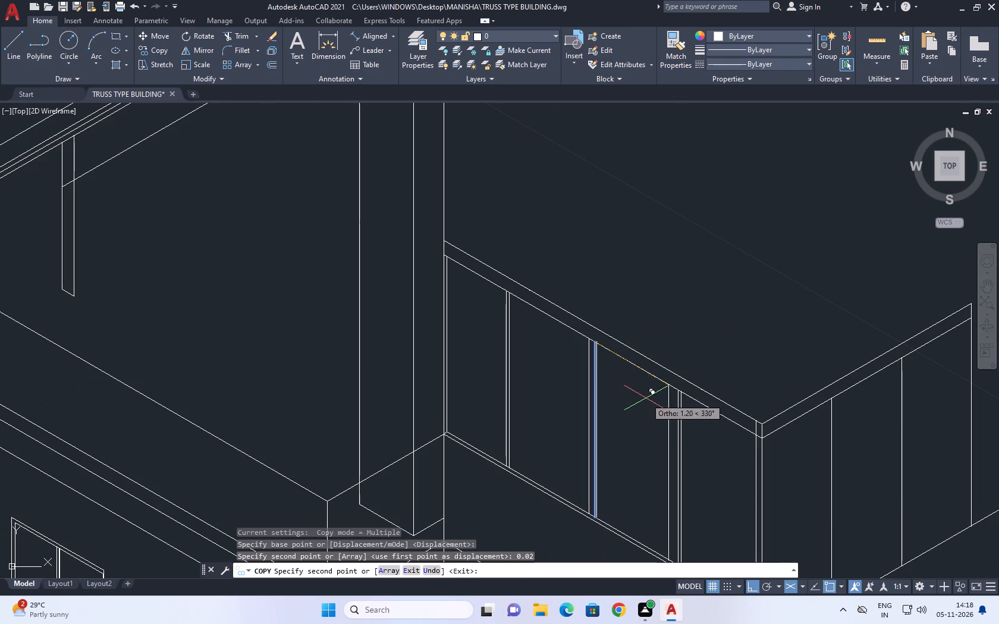
{"action": "key", "text": "space"}
Copy the outer line of the double mullion nearest the outer corner 0.02 along the 30° depth direction.
{"action": "scroll", "coordinate": [676, 411], "scroll_direction": "up", "scroll_amount": 2}
{"action": "left_click", "coordinate": [687, 401]}
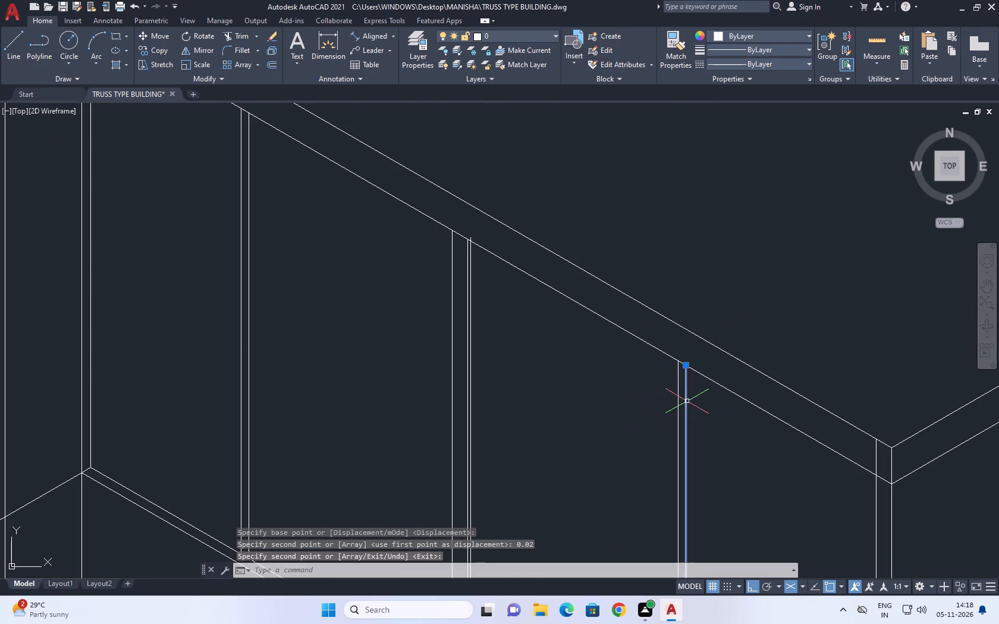
{"action": "middle_click_drag", "start_coordinate": [675, 395], "coordinate": [633, 386]}
{"action": "type", "text": "CO"}
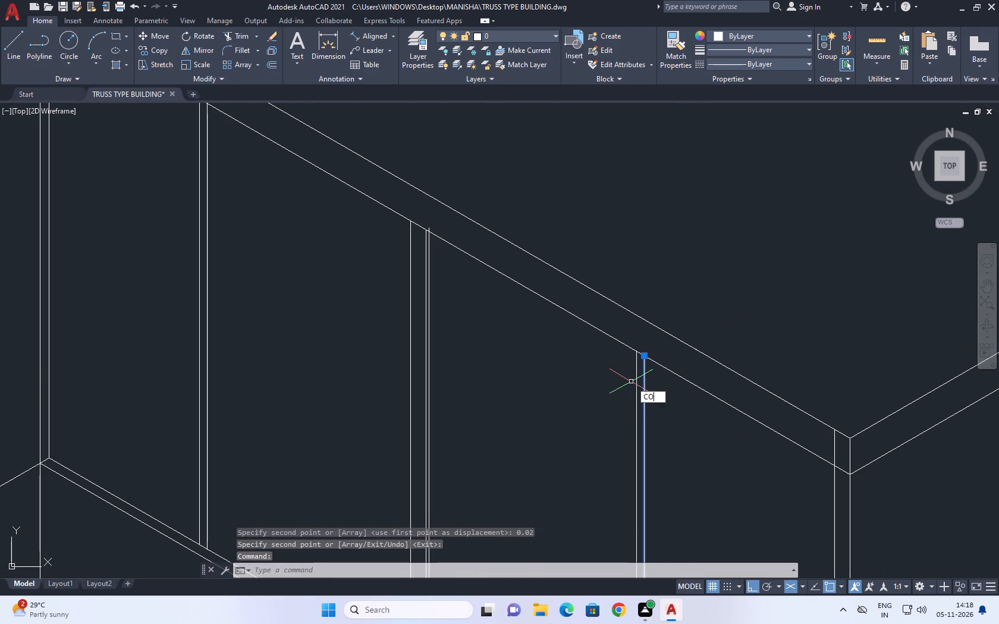
{"action": "key", "text": "space"}
{"action": "left_click", "coordinate": [644, 354]}
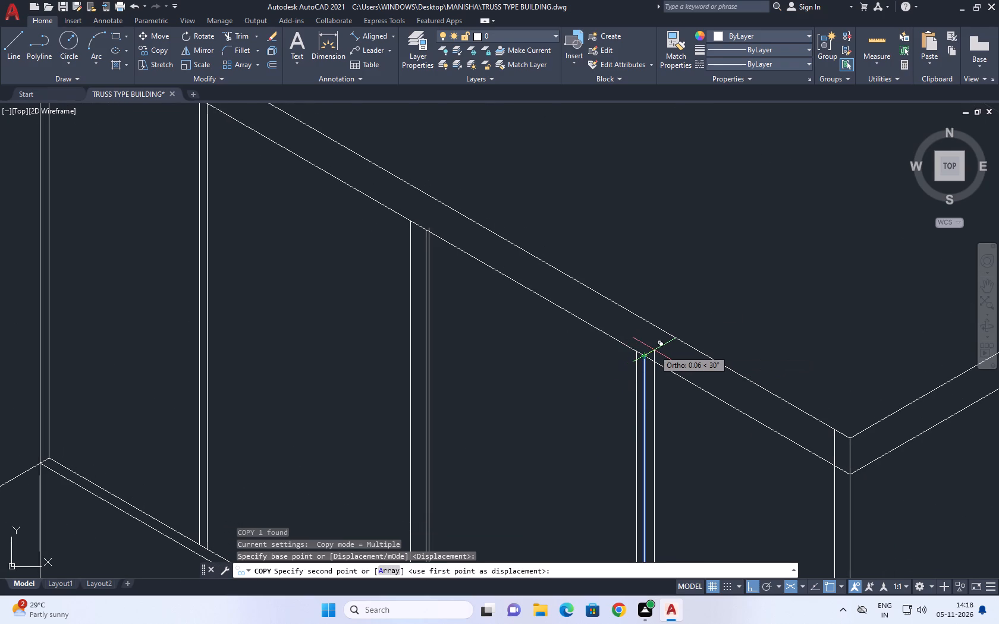
{"action": "type", "text": "0."}
{"action": "key", "text": "0"}
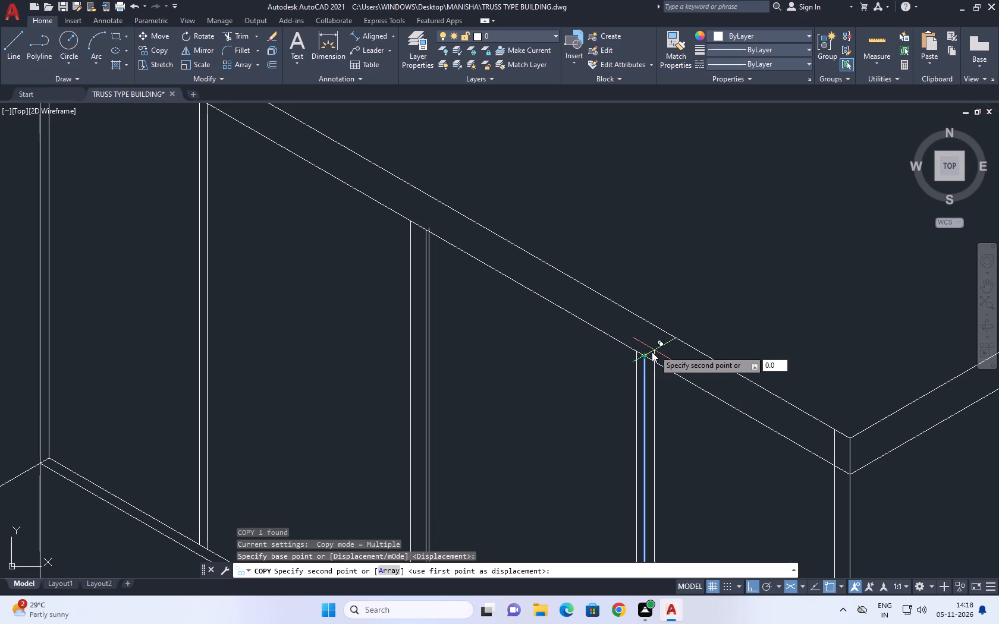
{"action": "key", "text": "2"}
{"action": "key", "text": "Return"}
{"action": "key", "text": "space"}
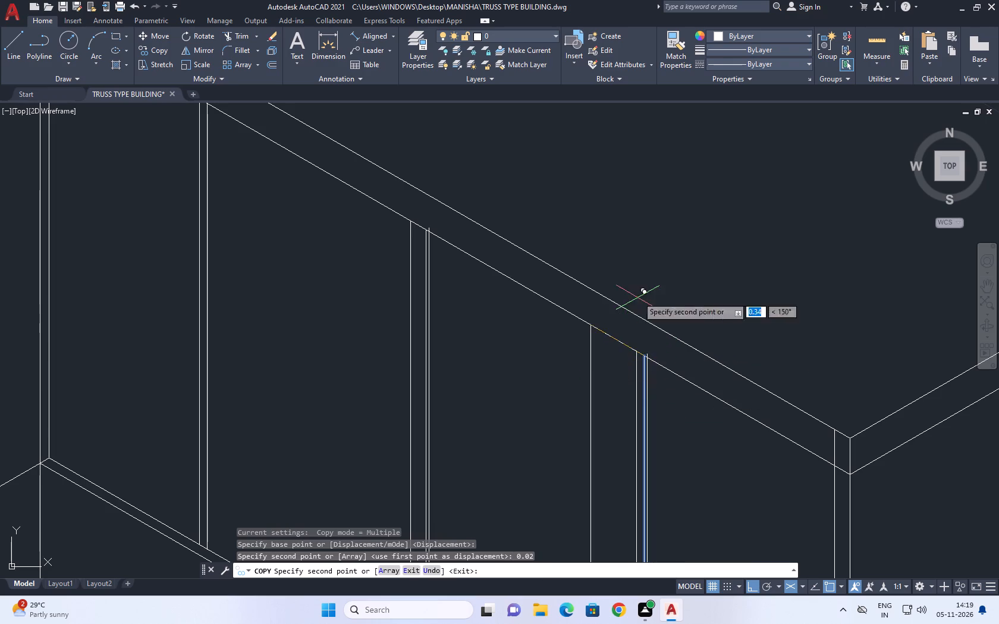
Copy the outer corner's vertical line 0.02 along the 30° direction of the side panel.
{"action": "scroll", "coordinate": [640, 272], "scroll_direction": "down", "scroll_amount": 2}
{"action": "middle_click_drag", "start_coordinate": [719, 368], "coordinate": [702, 389]}
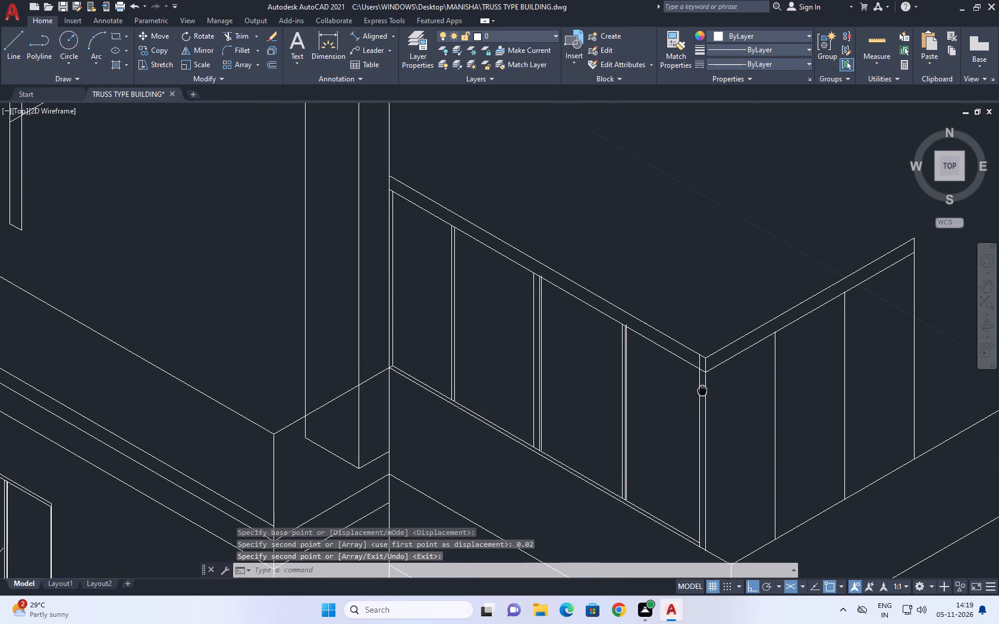
{"action": "middle_click_drag", "start_coordinate": [702, 389], "coordinate": [692, 396]}
{"action": "left_click", "coordinate": [695, 388]}
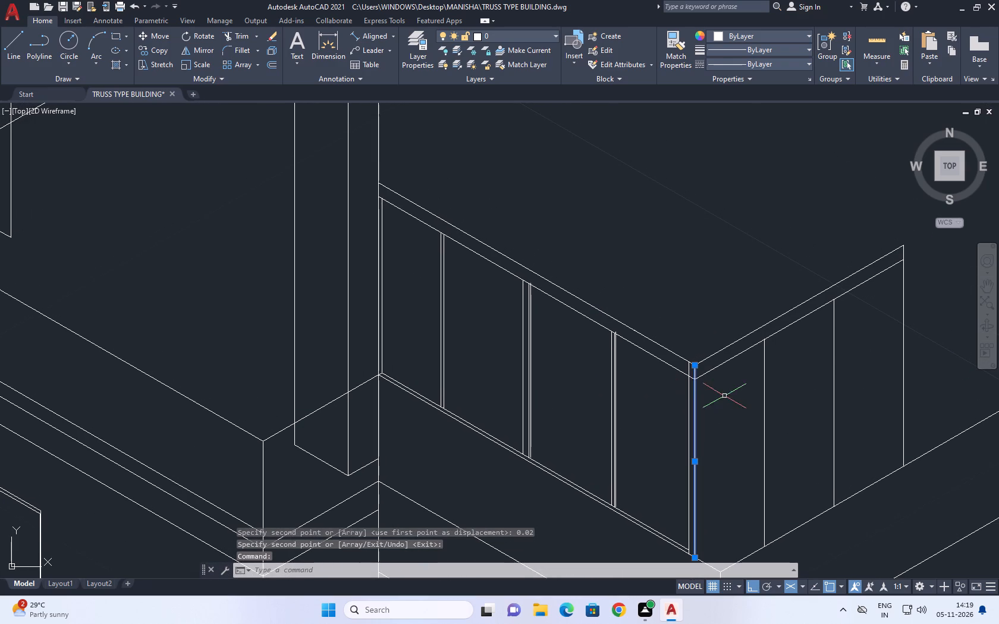
{"action": "middle_click_drag", "start_coordinate": [724, 396], "coordinate": [698, 396]}
{"action": "key", "text": "c"}
{"action": "key", "text": "o"}
{"action": "key", "text": "space"}
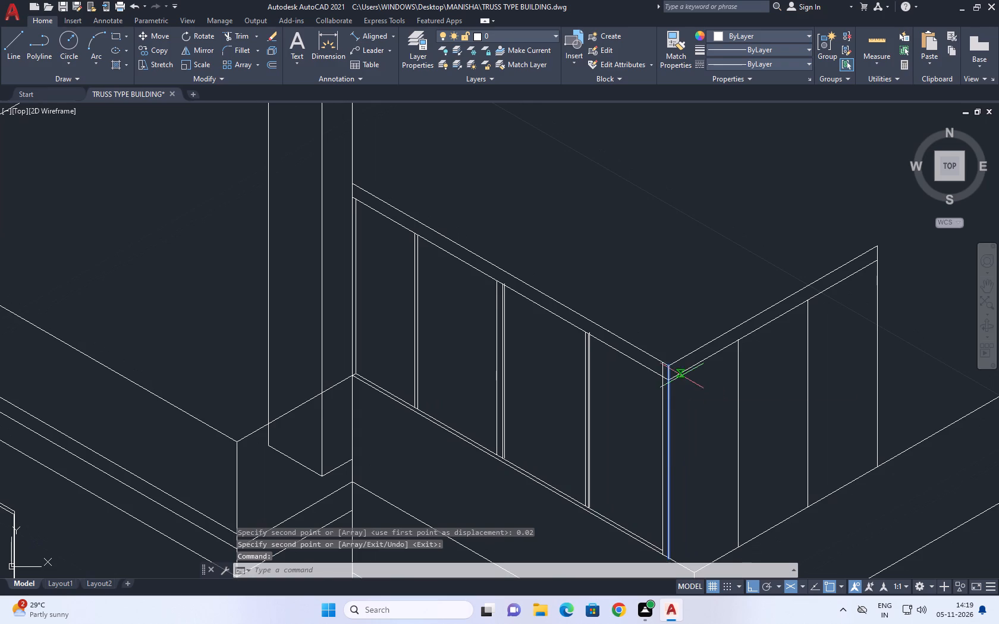
{"action": "scroll", "coordinate": [673, 378], "scroll_direction": "up", "scroll_amount": 2}
{"action": "left_click", "coordinate": [662, 351]}
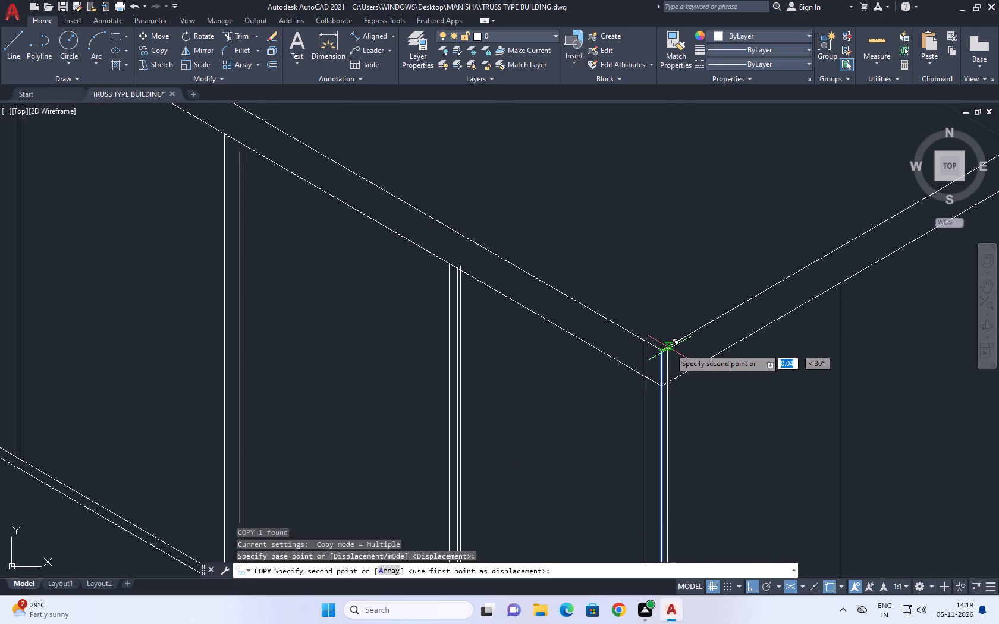
{"action": "key", "text": "0"}
{"action": "key", "text": "period"}
{"action": "key", "text": "0"}
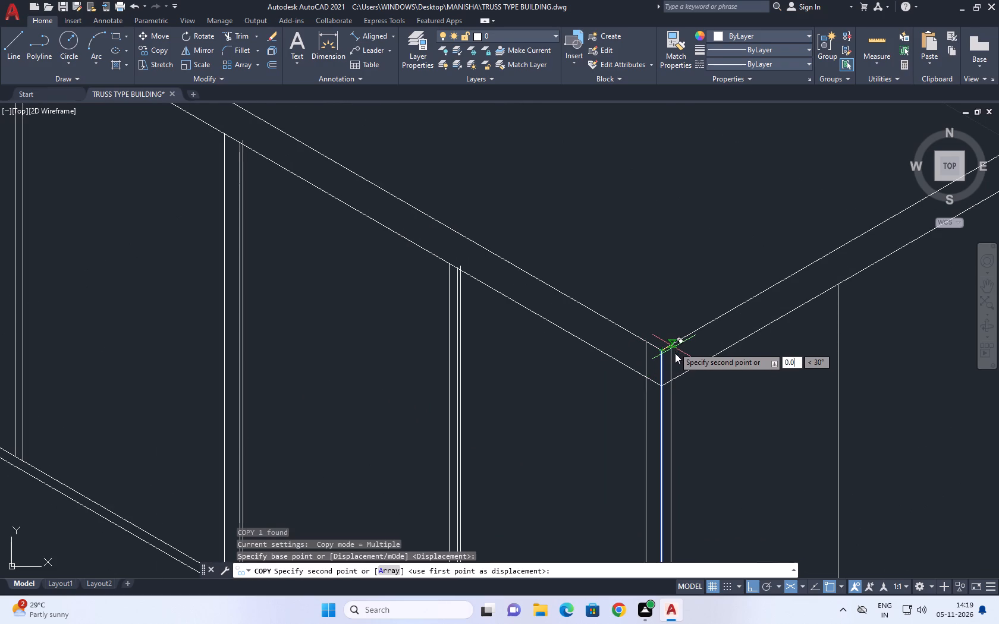
{"action": "key", "text": "2"}
{"action": "key", "text": "Return"}
{"action": "key", "text": "space"}
{"action": "scroll", "coordinate": [686, 327], "scroll_direction": "down", "scroll_amount": 2}
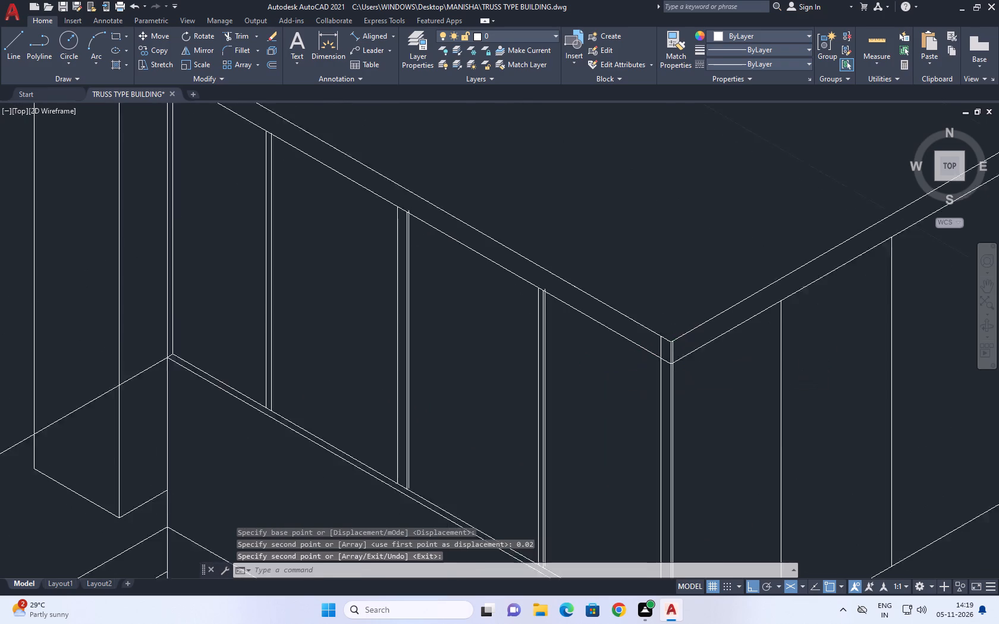
Copy the outer line of the double mullion nearest the wall 0.01 along the 30° depth direction.
{"action": "scroll", "coordinate": [687, 327], "scroll_direction": "down", "scroll_amount": 1}
{"action": "scroll", "coordinate": [517, 263], "scroll_direction": "up", "scroll_amount": 2}
{"action": "middle_click_drag", "start_coordinate": [543, 254], "coordinate": [547, 300]}
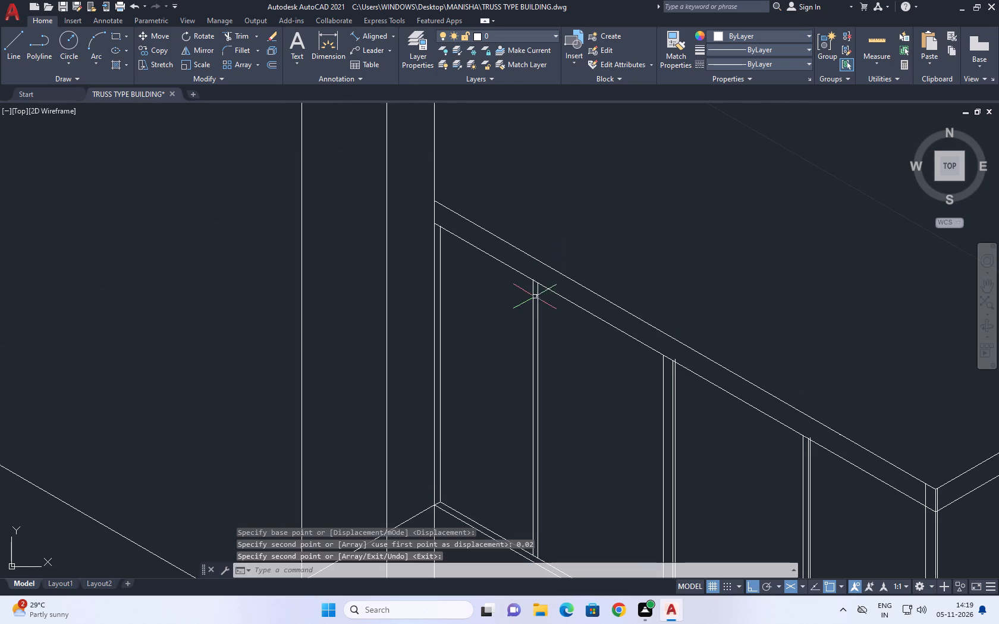
{"action": "left_click", "coordinate": [539, 304]}
{"action": "middle_click_drag", "start_coordinate": [539, 304], "coordinate": [515, 333]}
{"action": "key", "text": "c"}
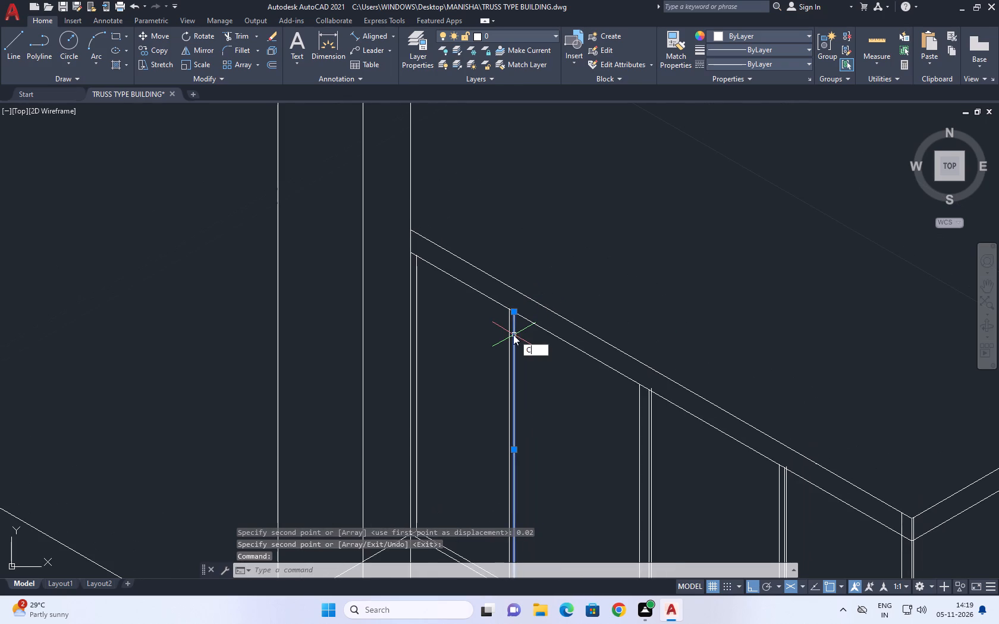
{"action": "key", "text": "o"}
{"action": "key", "text": "space"}
{"action": "scroll", "coordinate": [522, 312], "scroll_direction": "up", "scroll_amount": 3}
{"action": "left_click", "coordinate": [488, 313]}
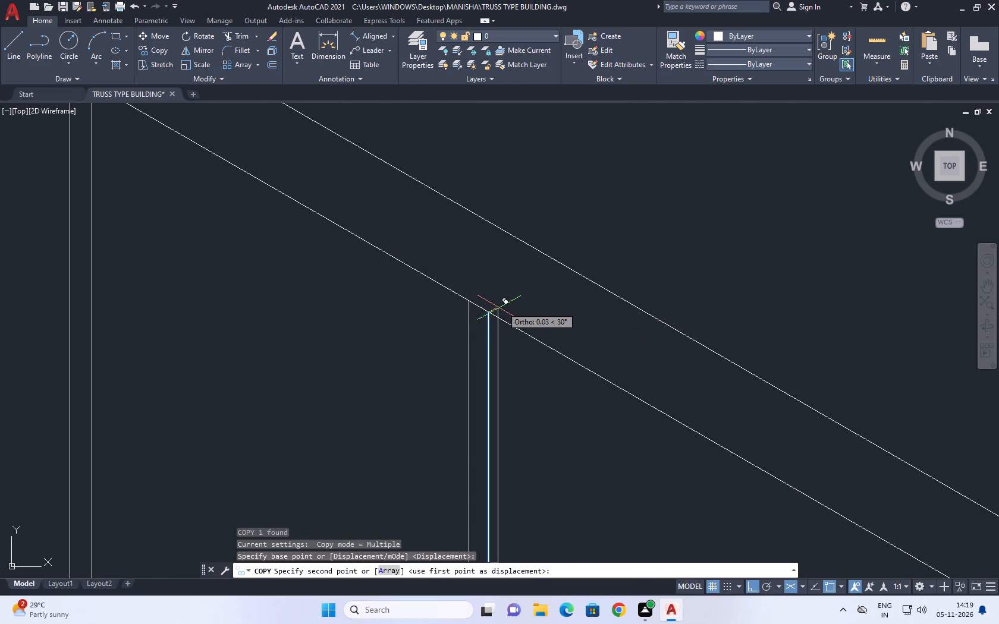
{"action": "type", "text": "0."}
{"action": "type", "text": "01"}
{"action": "key", "text": "Return"}
{"action": "key", "text": "space"}
{"action": "scroll", "coordinate": [511, 338], "scroll_direction": "down", "scroll_amount": 3}
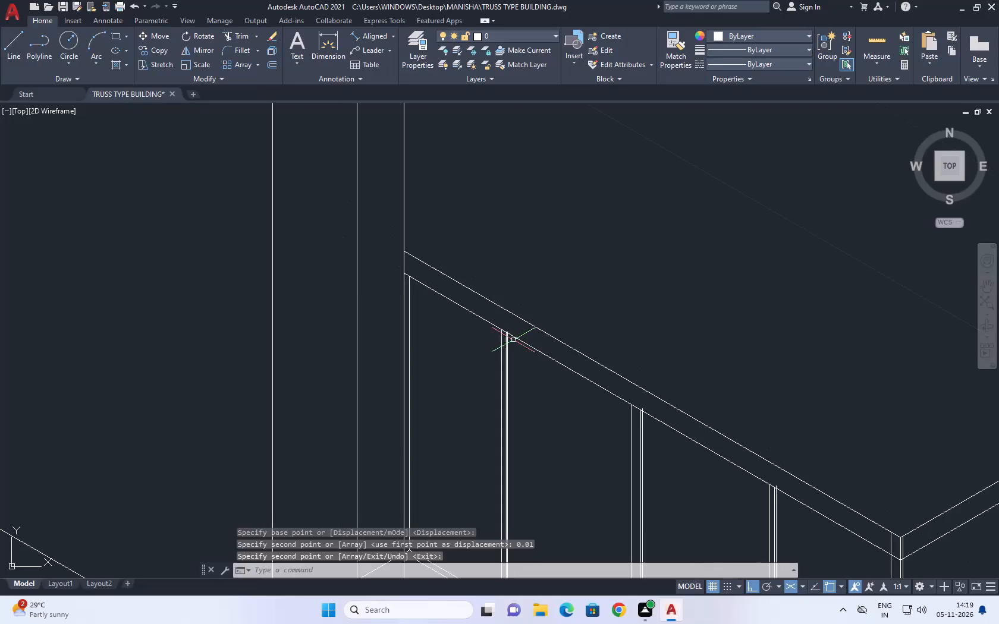
Copy the inner vertical line beside the wall at the front panel's start 0.01 along the 30° depth direction.
{"action": "middle_click_drag", "start_coordinate": [386, 279], "coordinate": [497, 360]}
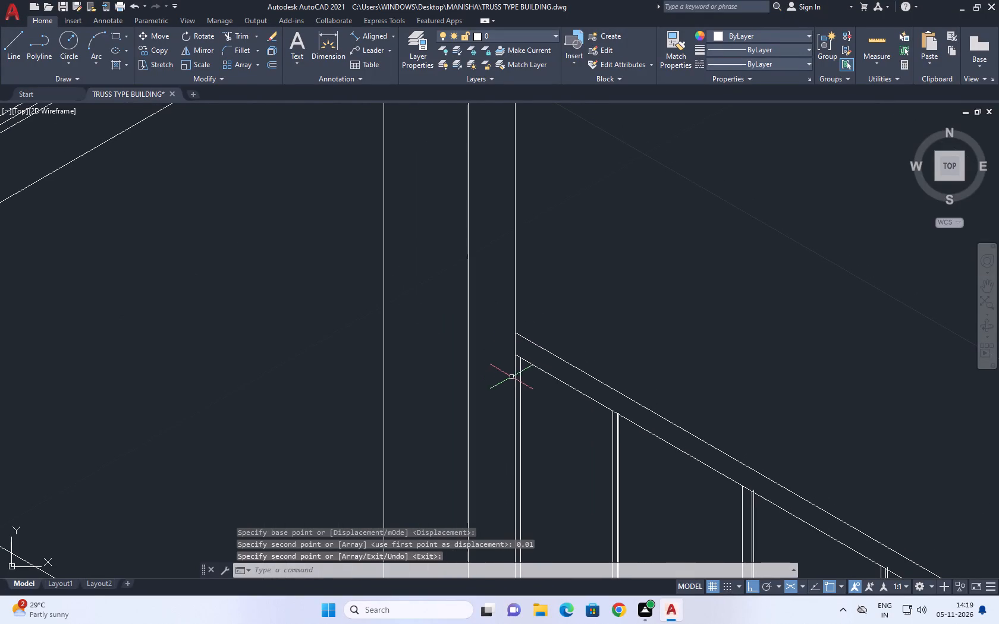
{"action": "scroll", "coordinate": [512, 377], "scroll_direction": "up", "scroll_amount": 3}
{"action": "left_click", "coordinate": [539, 354]}
{"action": "left_click", "coordinate": [530, 360]}
{"action": "middle_click_drag", "start_coordinate": [535, 379], "coordinate": [502, 377]}
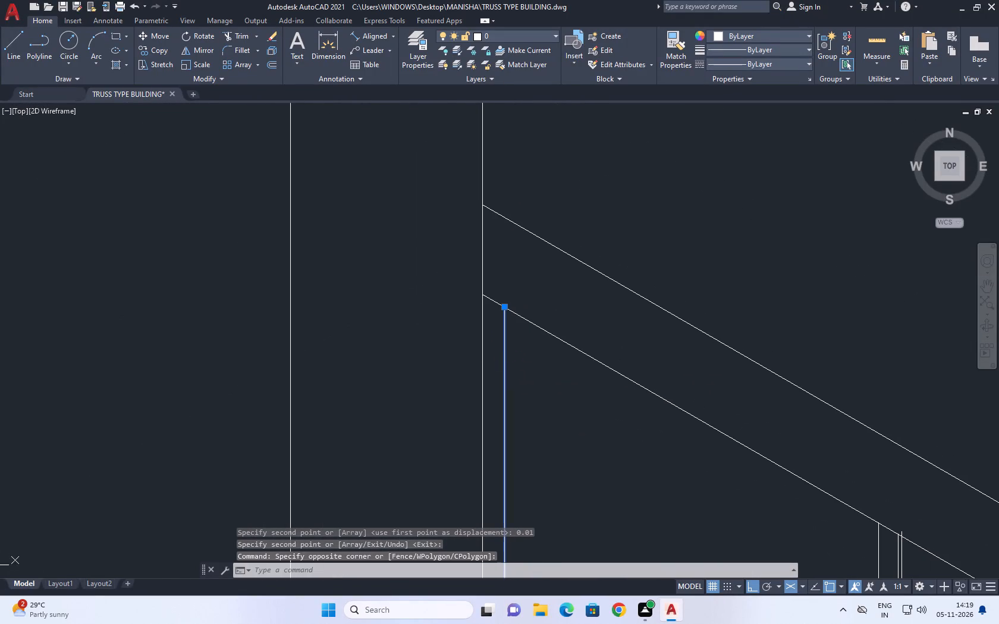
{"action": "type", "text": "CO"}
{"action": "key", "text": "space"}
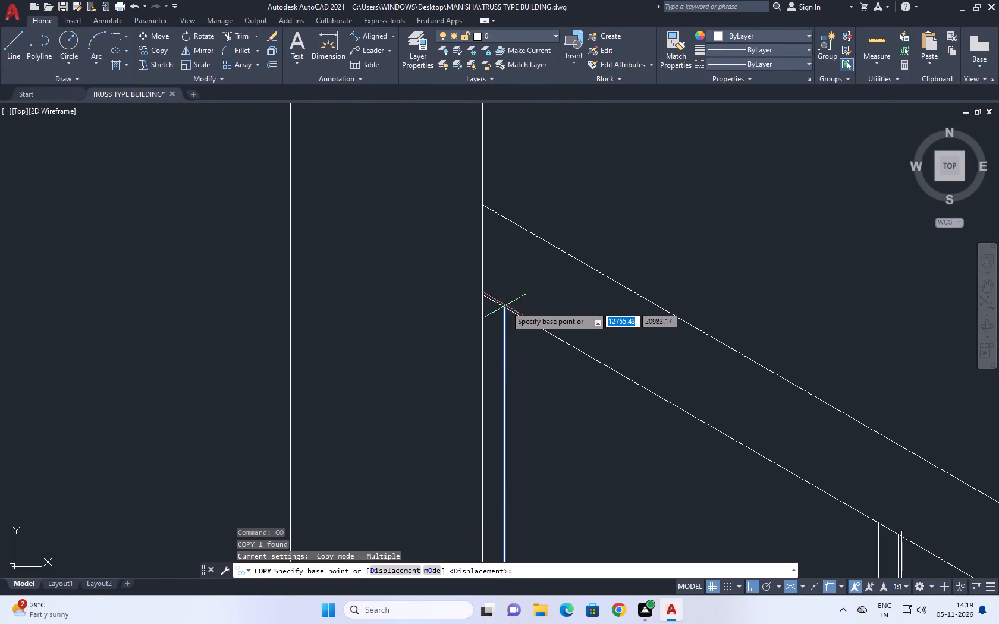
{"action": "left_click", "coordinate": [505, 306]}
{"action": "key", "text": "0"}
{"action": "type", "text": ".01"}
{"action": "key", "text": "Return"}
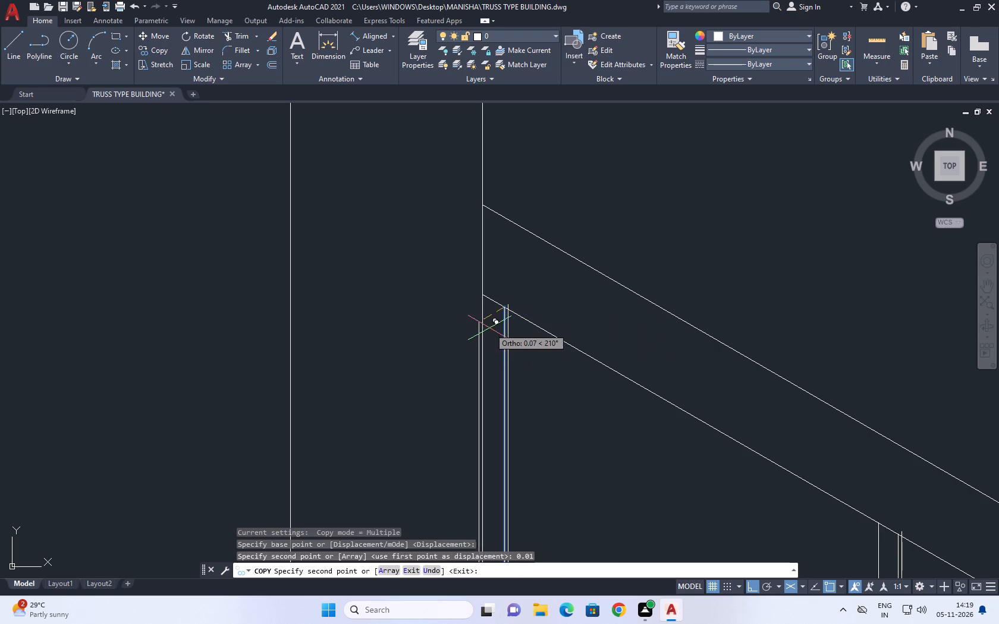
{"action": "key", "text": "Escape"}
Trim the overshooting tops of the depth lines beside the wall and at the nearest double mullion to the top band's lower edge.
{"action": "type", "text": "TR"}
{"action": "key", "text": "space"}
{"action": "scroll", "coordinate": [500, 303], "scroll_direction": "up", "scroll_amount": 4}
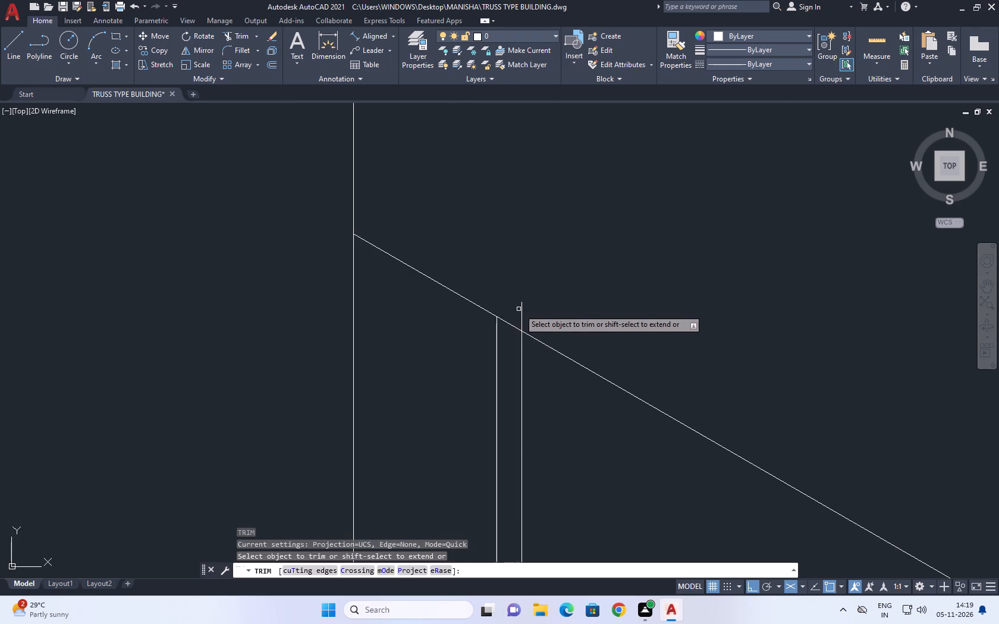
{"action": "left_click", "coordinate": [522, 314]}
{"action": "scroll", "coordinate": [519, 299], "scroll_direction": "down", "scroll_amount": 6}
{"action": "middle_click_drag", "start_coordinate": [617, 377], "coordinate": [439, 262]}
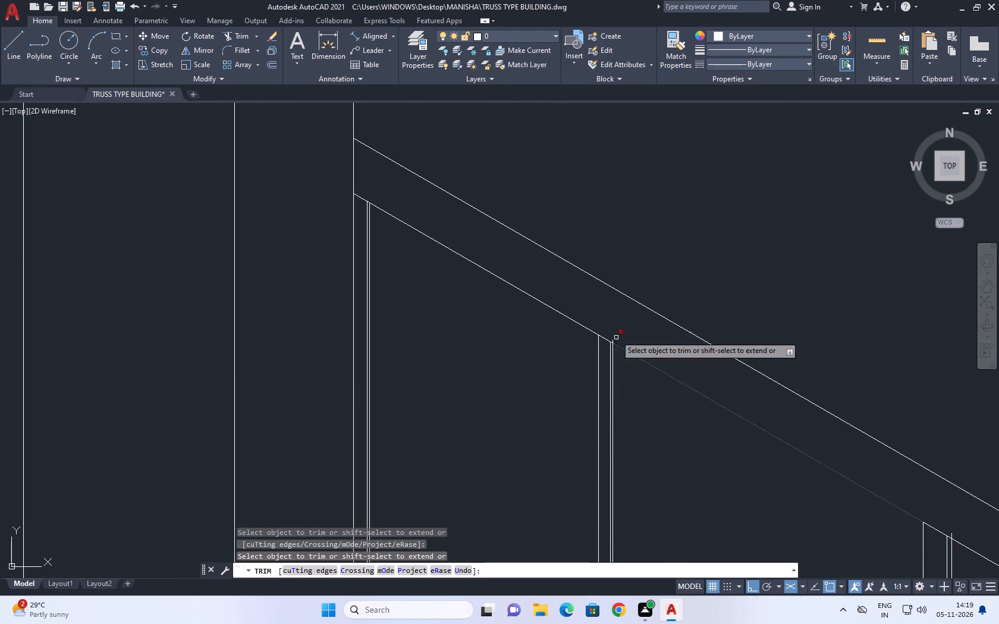
{"action": "scroll", "coordinate": [613, 322], "scroll_direction": "up", "scroll_amount": 4}
{"action": "left_click", "coordinate": [621, 387]}
{"action": "left_click", "coordinate": [612, 383]}
{"action": "scroll", "coordinate": [548, 318], "scroll_direction": "down", "scroll_amount": 2}
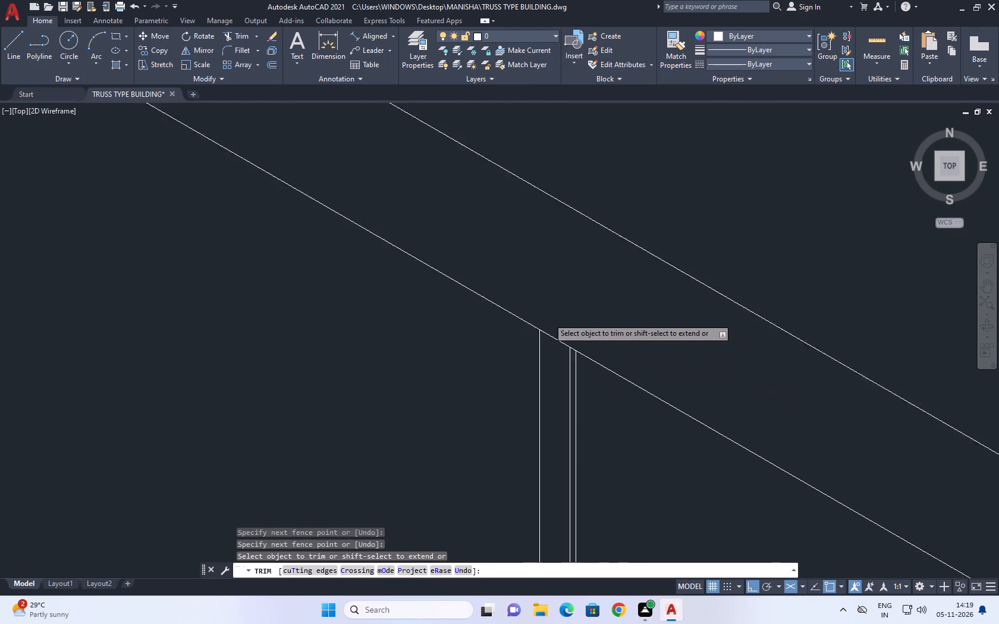
Trim the overshooting depth-line tops of the front panel's other two double mullions to the top band's lower edge.
{"action": "scroll", "coordinate": [548, 317], "scroll_direction": "down", "scroll_amount": 4}
{"action": "scroll", "coordinate": [705, 398], "scroll_direction": "up", "scroll_amount": 6}
{"action": "left_click", "coordinate": [533, 371]}
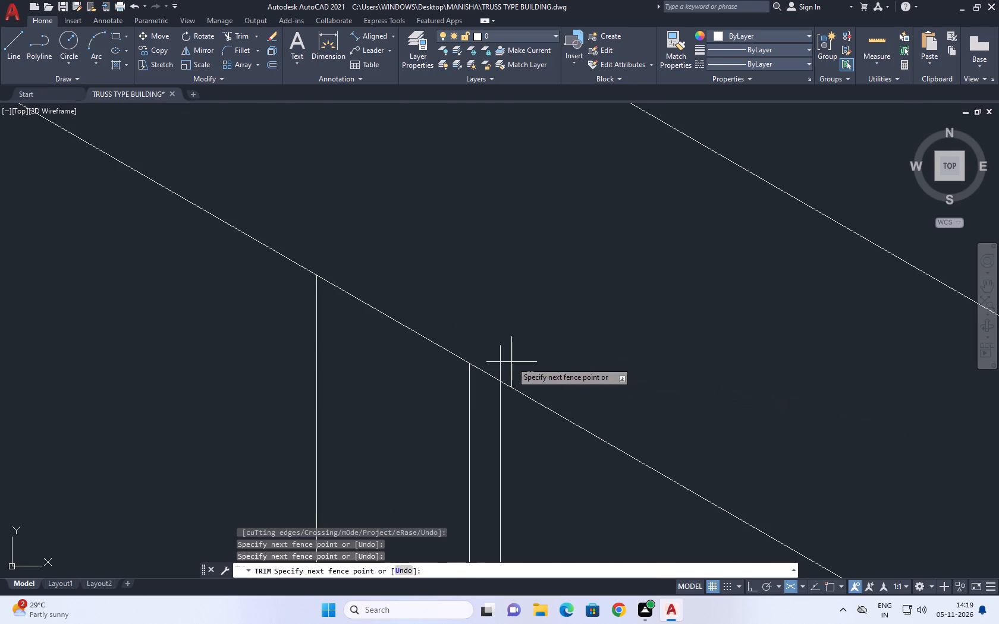
{"action": "left_click", "coordinate": [446, 336]}
{"action": "scroll", "coordinate": [495, 316], "scroll_direction": "down", "scroll_amount": 9}
{"action": "scroll", "coordinate": [612, 379], "scroll_direction": "up", "scroll_amount": 3}
{"action": "scroll", "coordinate": [432, 282], "scroll_direction": "up", "scroll_amount": 1}
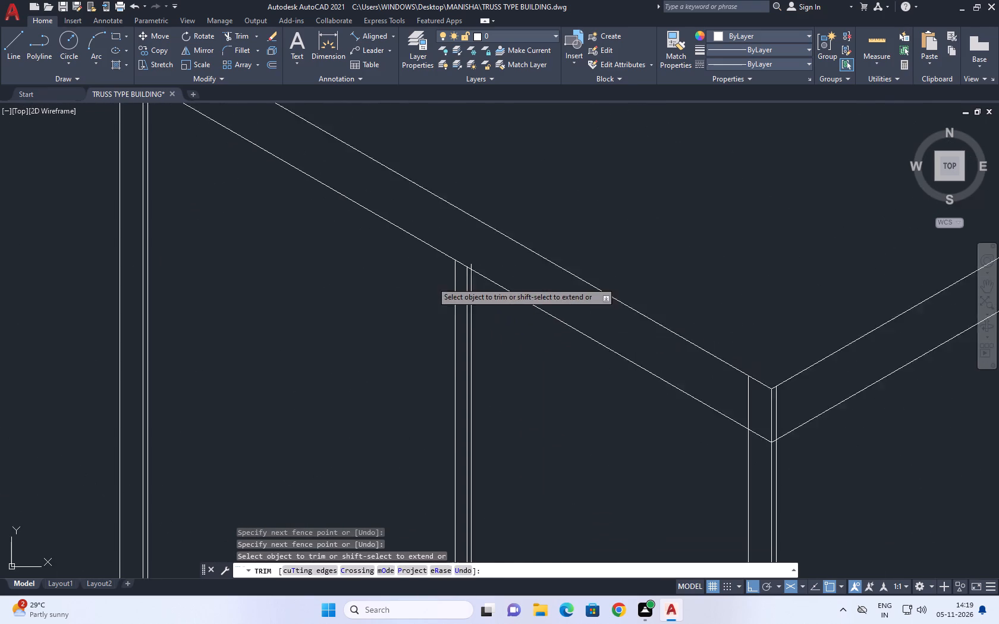
{"action": "scroll", "coordinate": [432, 282], "scroll_direction": "up", "scroll_amount": 3}
{"action": "left_click", "coordinate": [578, 252]}
{"action": "left_click_drag", "start_coordinate": [528, 228], "coordinate": [522, 226]}
{"action": "scroll", "coordinate": [529, 220], "scroll_direction": "down", "scroll_amount": 9}
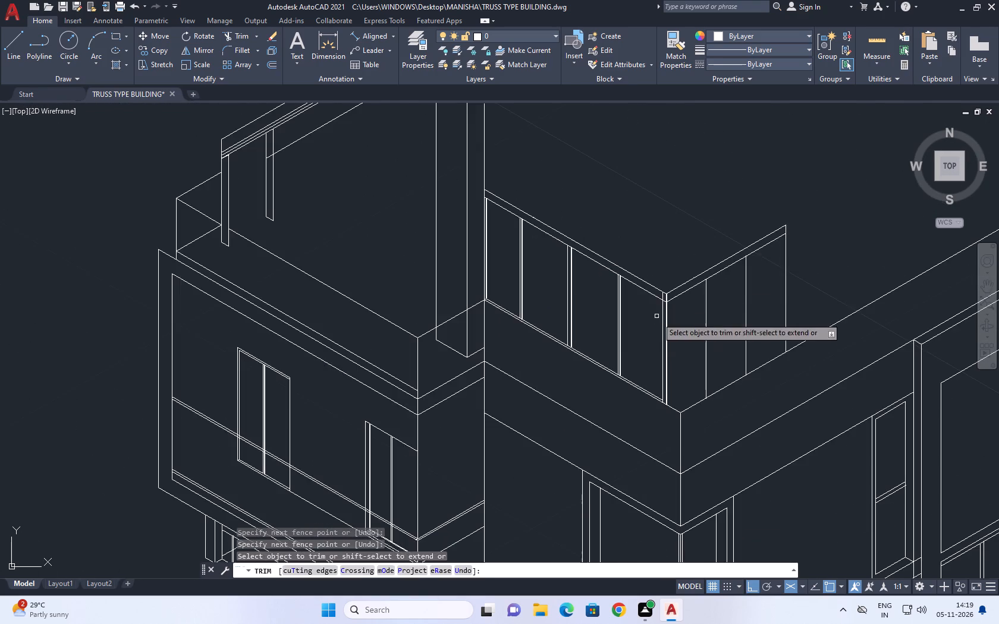
{"action": "key", "text": "space"}
Draw a short 30° line from the foot of the front double mullion nearest the outer corner past its depth line.
{"action": "scroll", "coordinate": [630, 368], "scroll_direction": "up", "scroll_amount": 3}
{"action": "middle_click_drag", "start_coordinate": [604, 374], "coordinate": [622, 405]}
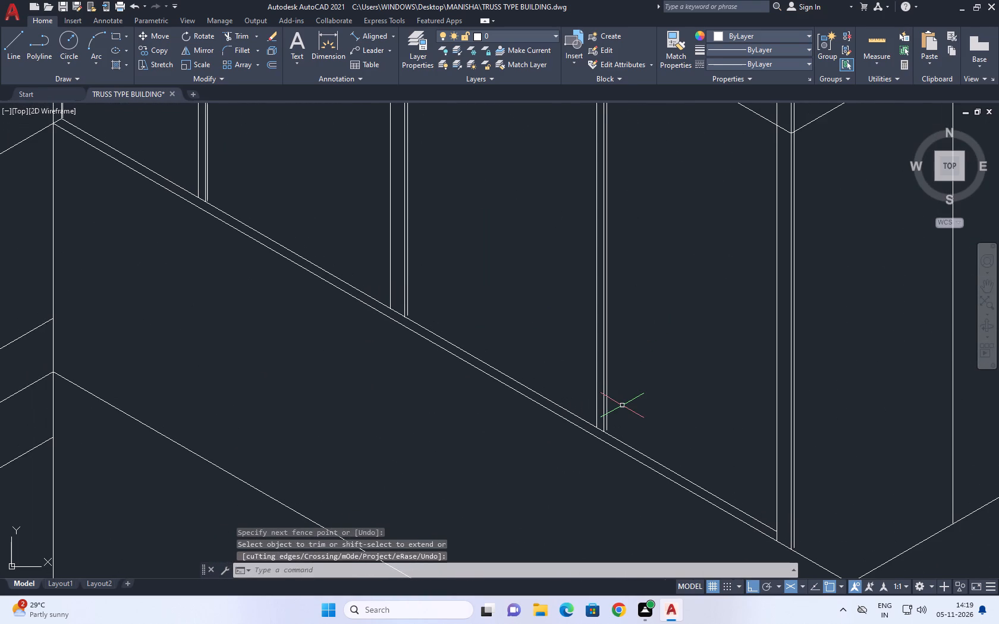
{"action": "type", "text": "L"}
{"action": "key", "text": "space"}
{"action": "scroll", "coordinate": [601, 439], "scroll_direction": "up", "scroll_amount": 4}
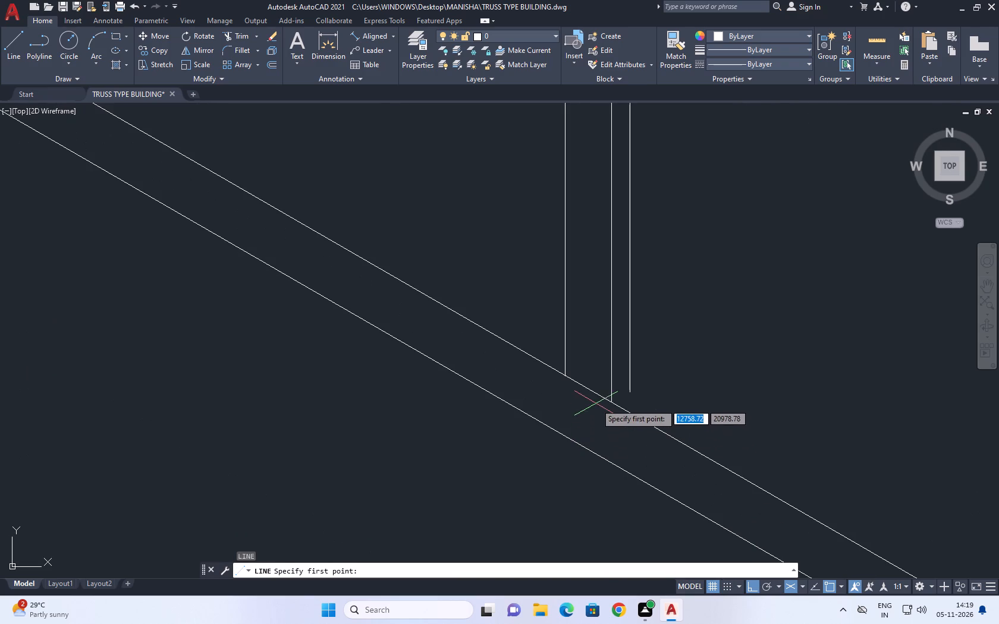
{"action": "left_click", "coordinate": [608, 401]}
{"action": "left_click", "coordinate": [647, 383]}
{"action": "key", "text": "space"}
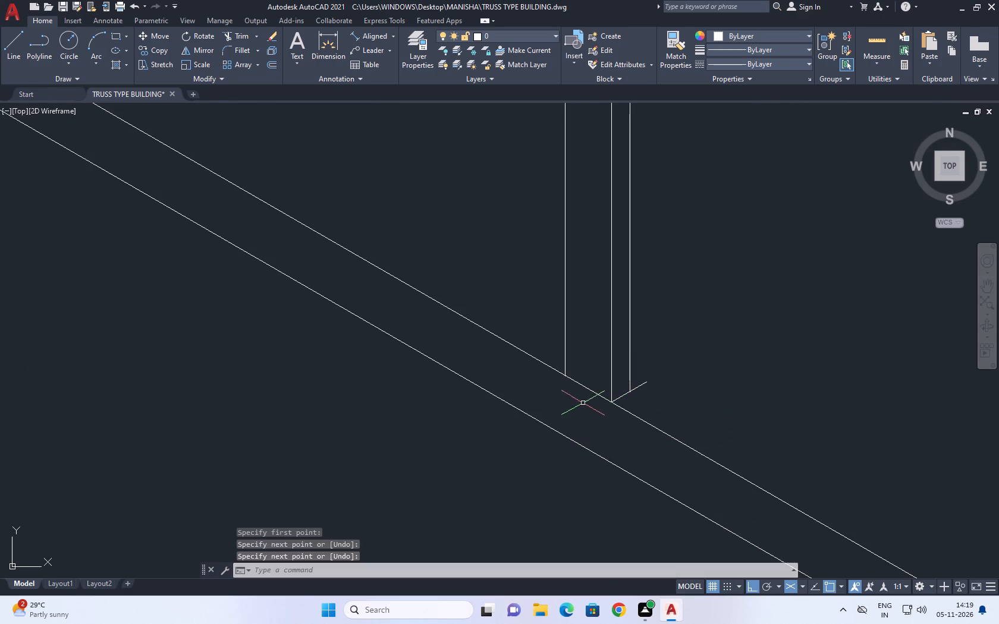
Trim the short foot line's overshoot beyond the depth line of the front mullion nearest the outer corner.
{"action": "scroll", "coordinate": [585, 402], "scroll_direction": "down", "scroll_amount": 2}
{"action": "type", "text": "TR"}
{"action": "key", "text": "space"}
{"action": "scroll", "coordinate": [635, 408], "scroll_direction": "up", "scroll_amount": 2}
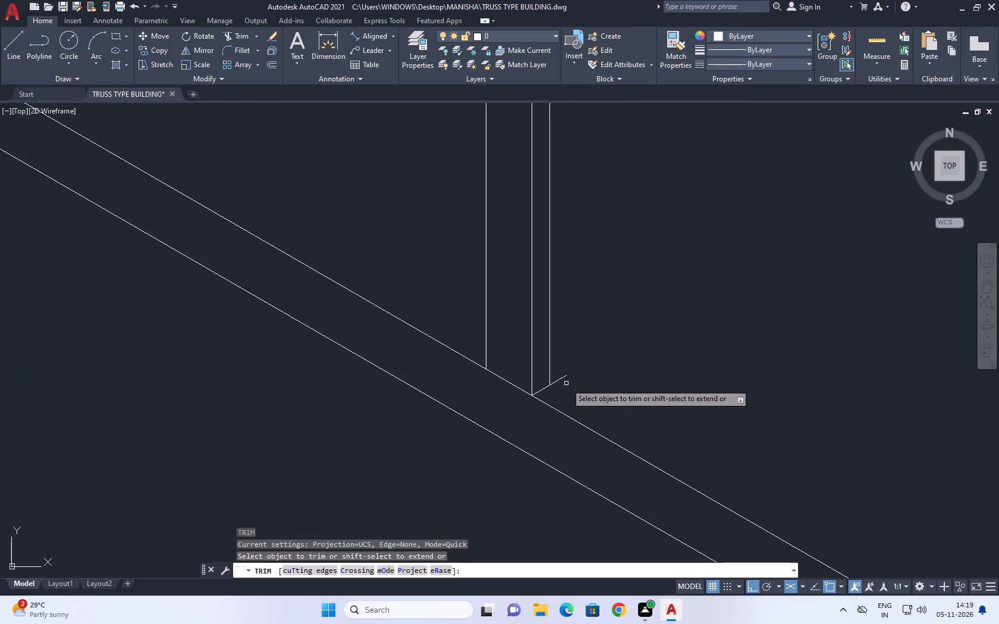
{"action": "left_click", "coordinate": [559, 382]}
{"action": "scroll", "coordinate": [564, 370], "scroll_direction": "down", "scroll_amount": 9}
{"action": "key", "text": "space"}
Draw a short 30° line joining the foot of the outer corner's vertical line to its depth line.
{"action": "scroll", "coordinate": [605, 379], "scroll_direction": "up", "scroll_amount": 2}
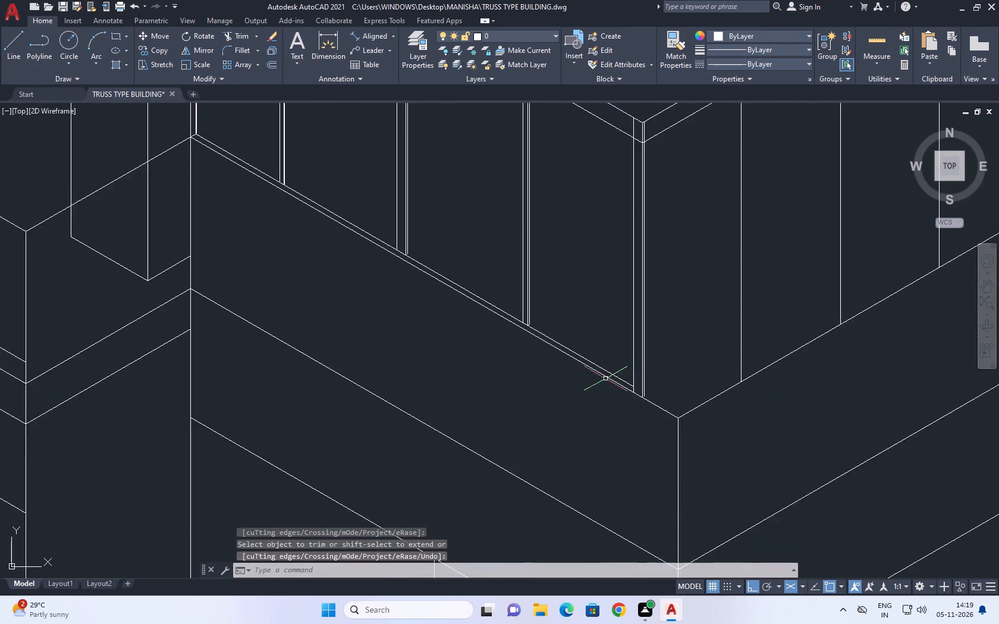
{"action": "scroll", "coordinate": [605, 379], "scroll_direction": "up", "scroll_amount": 3}
{"action": "middle_click_drag", "start_coordinate": [623, 375], "coordinate": [627, 393]}
{"action": "type", "text": "L"}
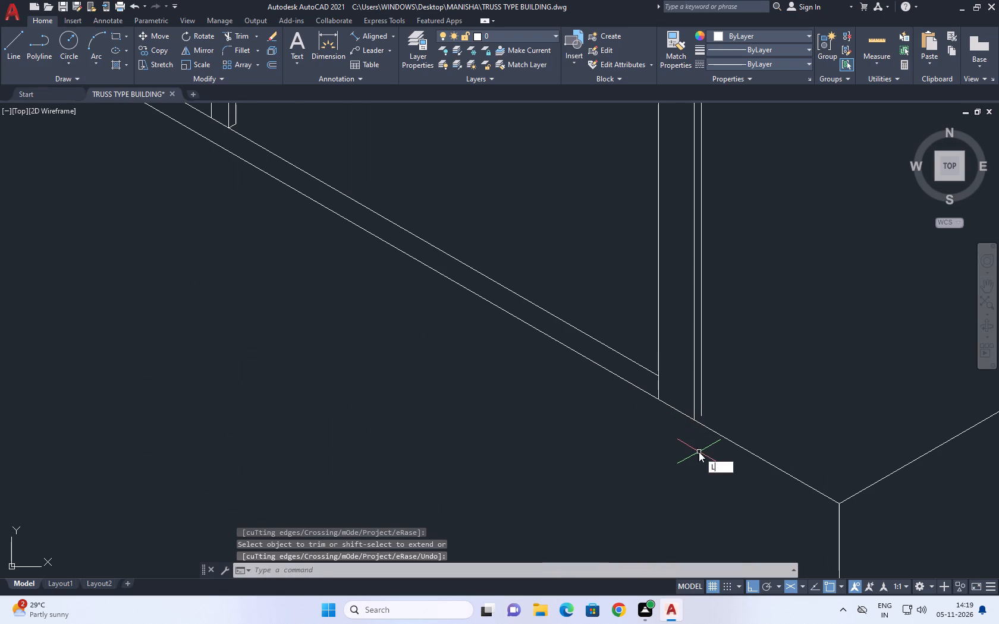
{"action": "key", "text": "space"}
{"action": "scroll", "coordinate": [702, 434], "scroll_direction": "up", "scroll_amount": 3}
{"action": "left_click", "coordinate": [660, 379]}
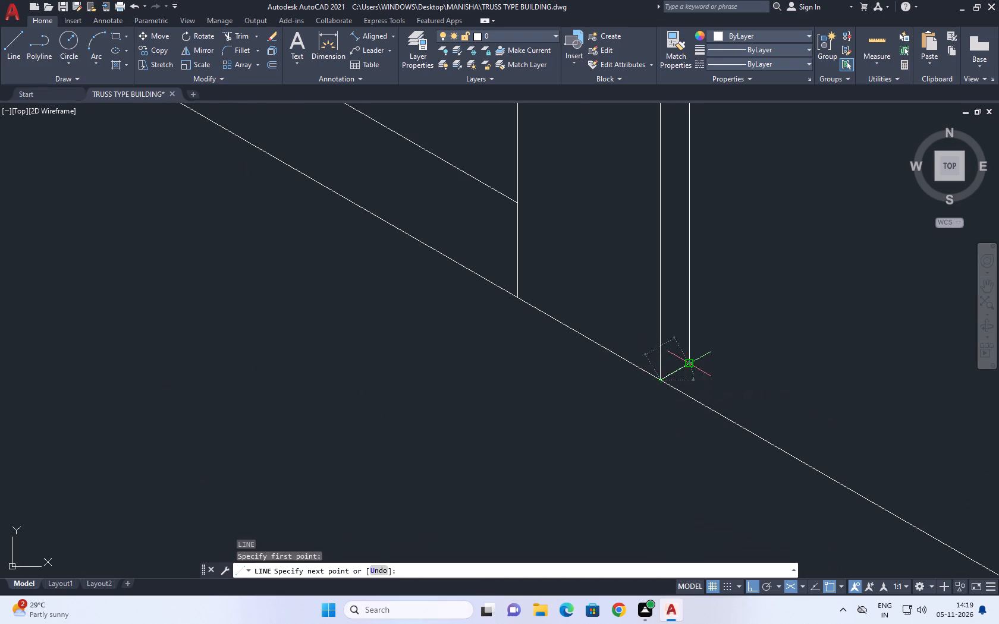
{"action": "left_click", "coordinate": [692, 361]}
{"action": "key", "text": "space"}
Draw a short 30° line joining the foot of the front double mullion nearest the wall to its depth line.
{"action": "scroll", "coordinate": [570, 378], "scroll_direction": "down", "scroll_amount": 9}
{"action": "scroll", "coordinate": [404, 300], "scroll_direction": "up", "scroll_amount": 5}
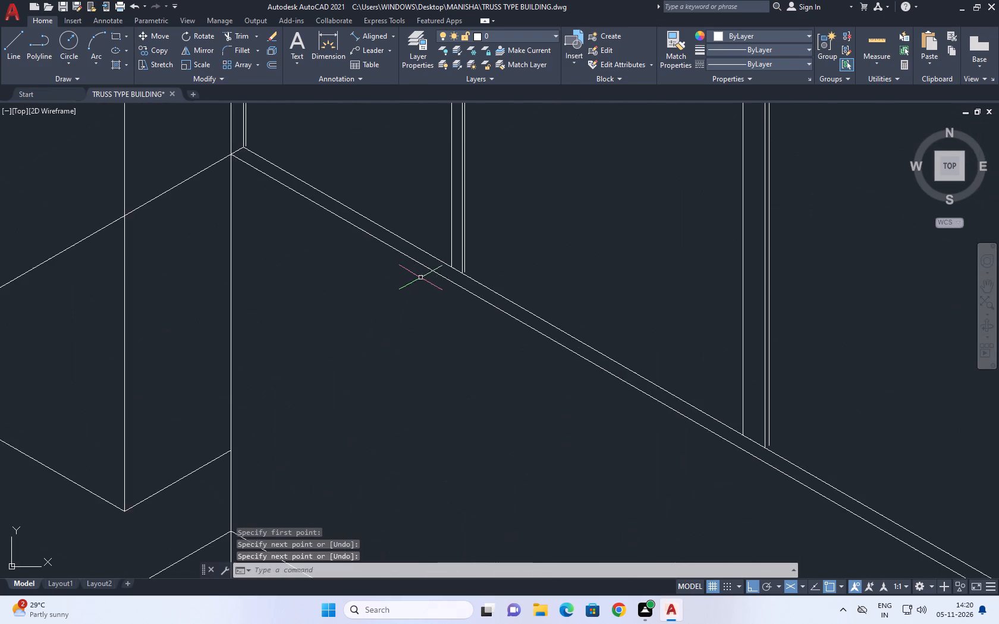
{"action": "middle_click_drag", "start_coordinate": [434, 265], "coordinate": [458, 415]}
{"action": "type", "text": "L"}
{"action": "key", "text": "space"}
{"action": "scroll", "coordinate": [471, 423], "scroll_direction": "up", "scroll_amount": 4}
{"action": "scroll", "coordinate": [559, 443], "scroll_direction": "up", "scroll_amount": 3}
{"action": "left_click", "coordinate": [535, 411]}
{"action": "left_click", "coordinate": [593, 376]}
{"action": "key", "text": "space"}
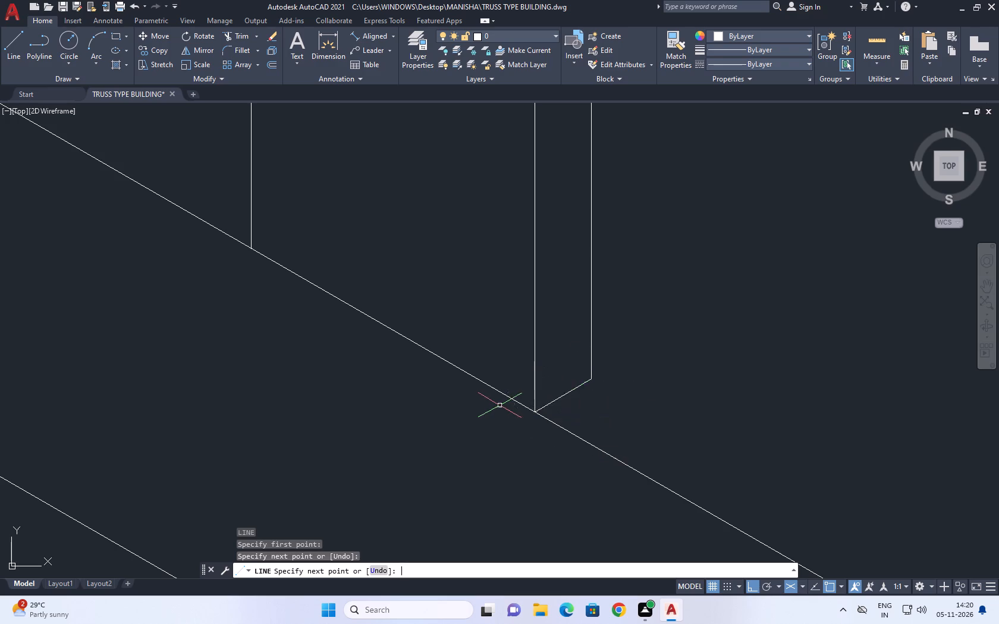
Draw a short 30° line joining the foot of the inner vertical line beside the wall to its depth line.
{"action": "scroll", "coordinate": [499, 405], "scroll_direction": "down", "scroll_amount": 8}
{"action": "middle_click_drag", "start_coordinate": [418, 331], "coordinate": [428, 371]}
{"action": "scroll", "coordinate": [373, 361], "scroll_direction": "up", "scroll_amount": 6}
{"action": "middle_click_drag", "start_coordinate": [394, 361], "coordinate": [414, 404]}
{"action": "type", "text": "L"}
{"action": "key", "text": "space"}
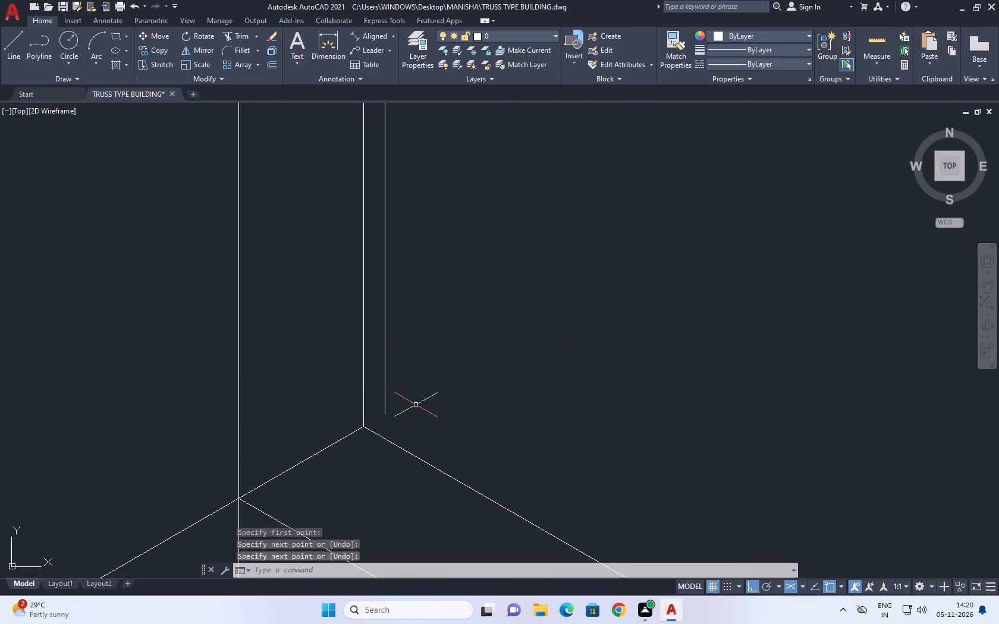
{"action": "left_click", "coordinate": [361, 428]}
{"action": "left_click", "coordinate": [387, 410]}
{"action": "key", "text": "space"}
Copy the side panel's divider nearest the outer corner 0.1 along the 30° direction.
{"action": "scroll", "coordinate": [464, 367], "scroll_direction": "down", "scroll_amount": 6}
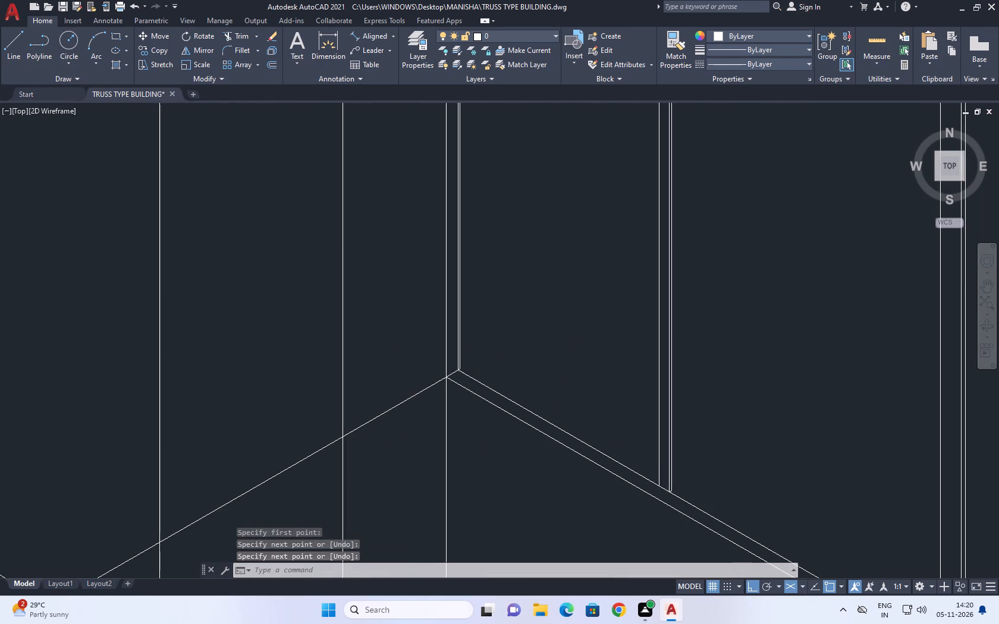
{"action": "middle_click_drag", "start_coordinate": [573, 347], "coordinate": [418, 434]}
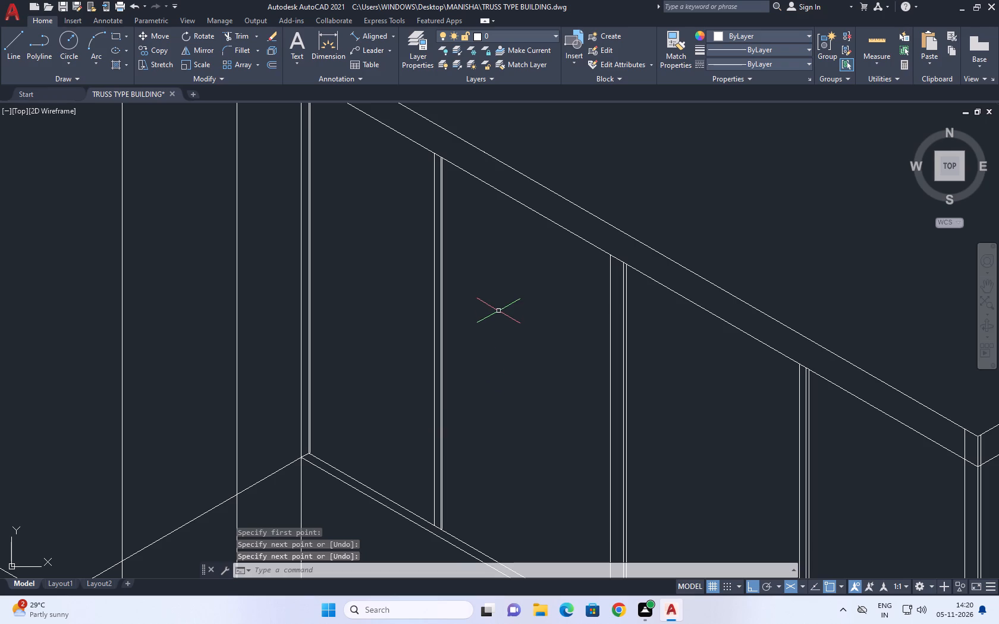
{"action": "middle_click_drag", "start_coordinate": [598, 395], "coordinate": [504, 297]}
{"action": "scroll", "coordinate": [503, 300], "scroll_direction": "down", "scroll_amount": 2}
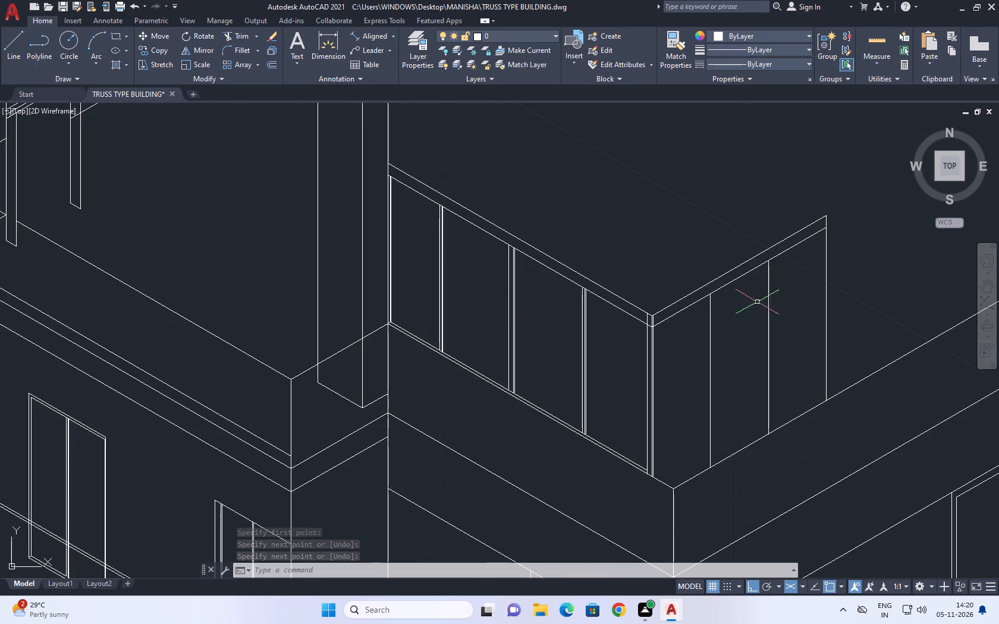
{"action": "middle_click_drag", "start_coordinate": [764, 301], "coordinate": [671, 299]}
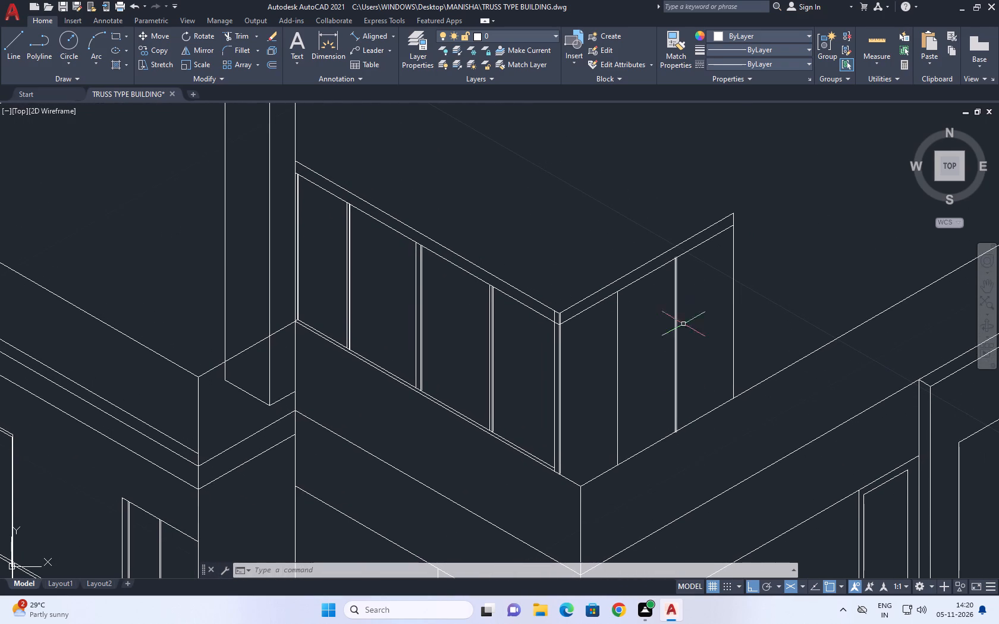
{"action": "left_click", "coordinate": [619, 324]}
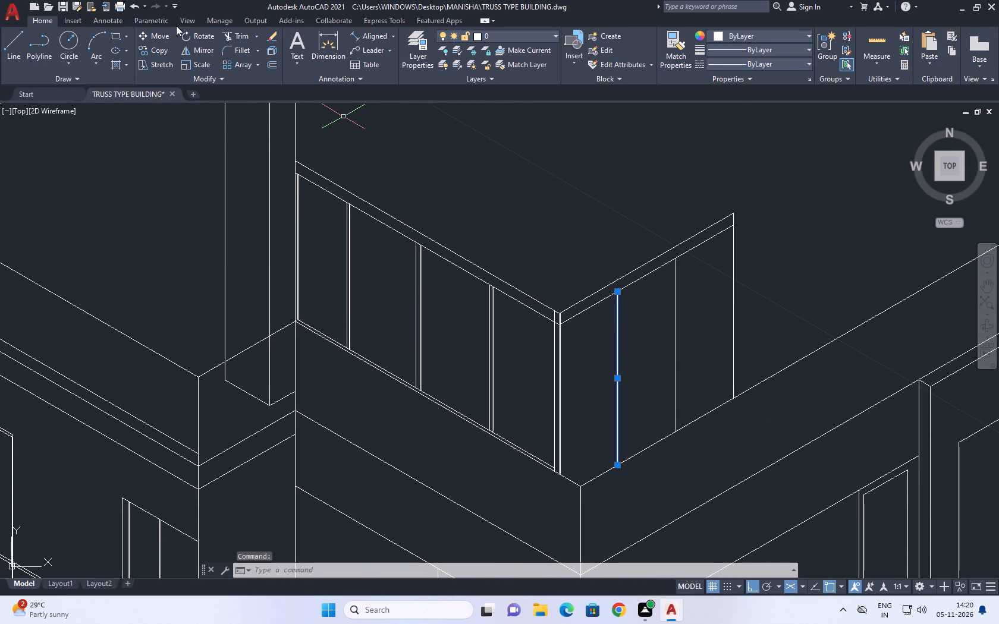
{"action": "left_click", "coordinate": [155, 45]}
{"action": "scroll", "coordinate": [617, 286], "scroll_direction": "up", "scroll_amount": 2}
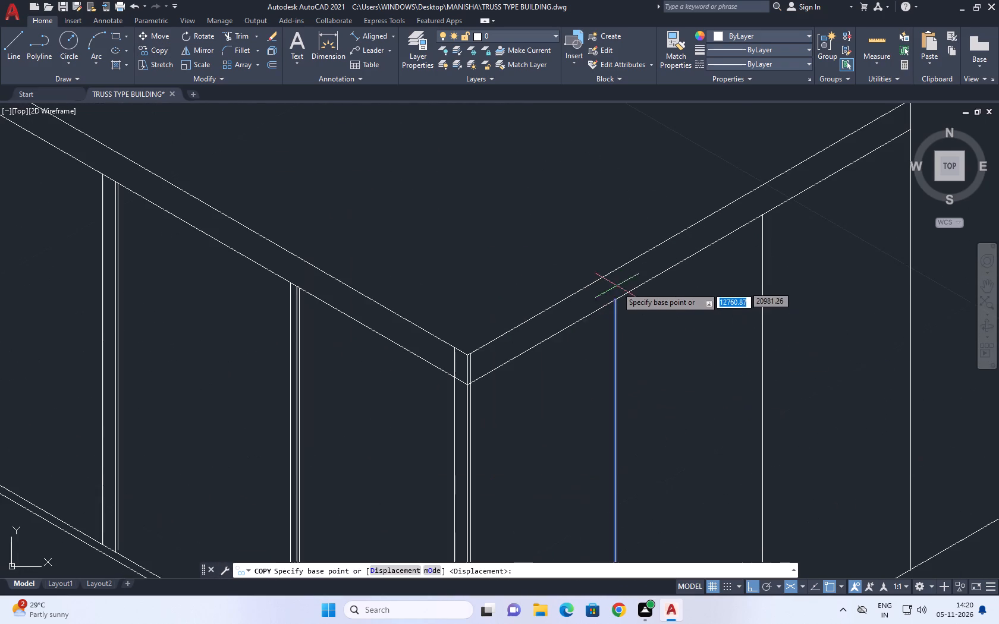
{"action": "left_click", "coordinate": [617, 302]}
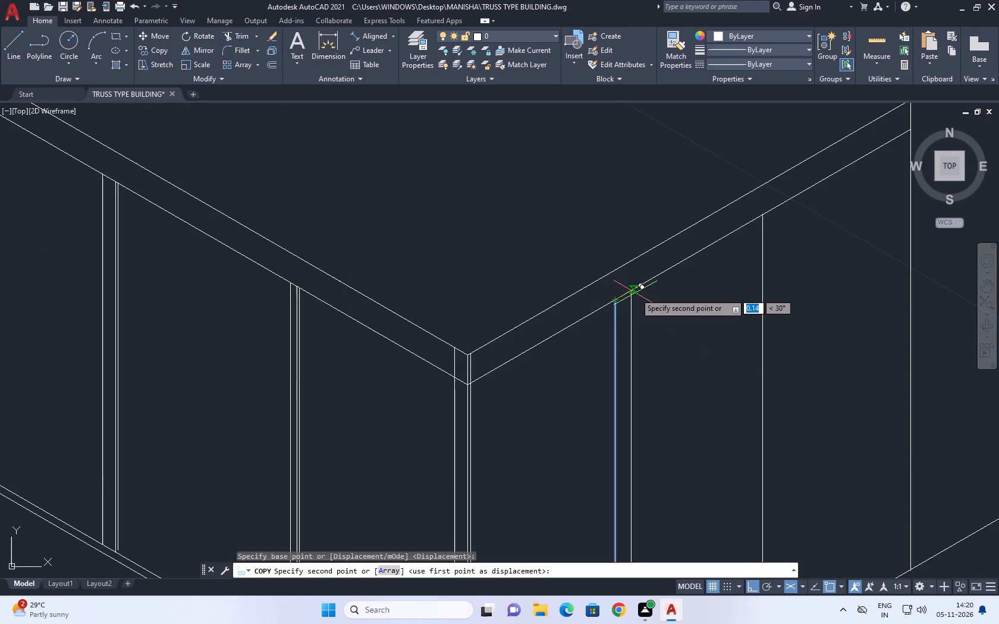
{"action": "key", "text": "0"}
{"action": "key", "text": "period"}
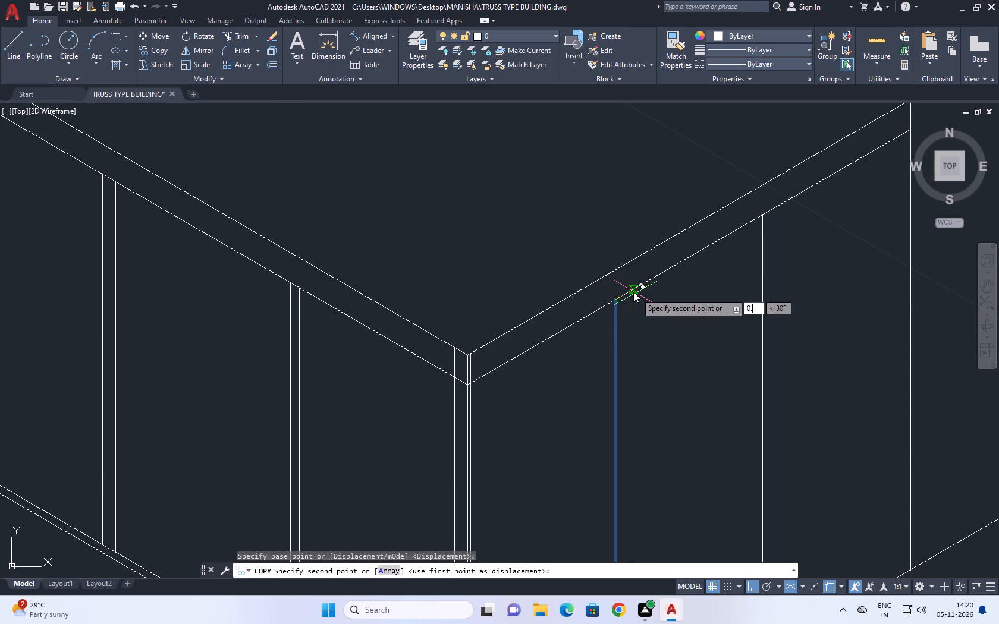
{"action": "key", "text": "1"}
{"action": "key", "text": "space"}
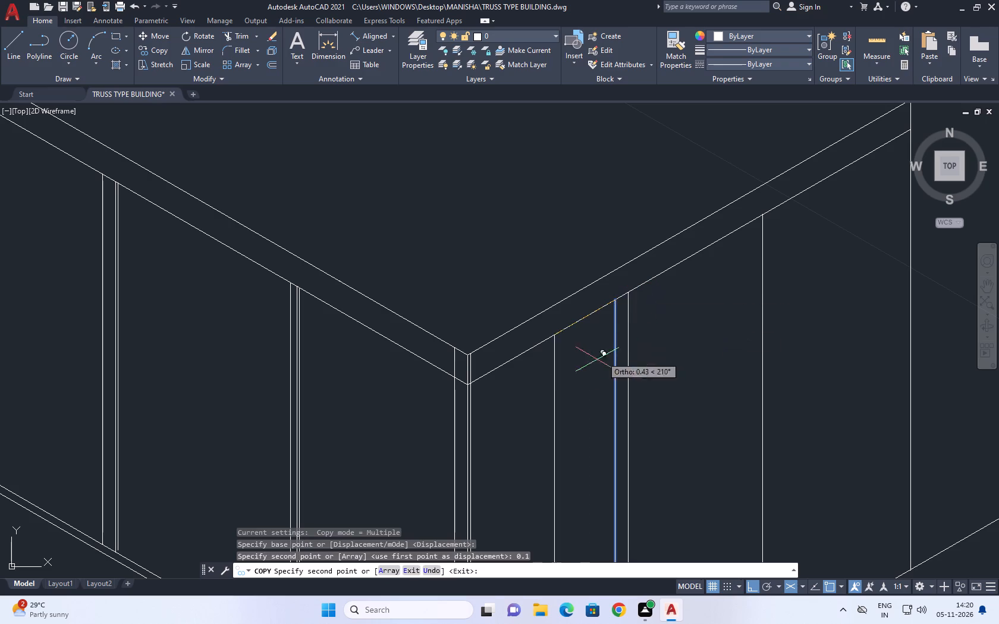
{"action": "key", "text": "space"}
Copy the side panel's second divider from the outer corner 0.1 along the 30° direction.
{"action": "scroll", "coordinate": [673, 286], "scroll_direction": "down", "scroll_amount": 2}
{"action": "middle_click_drag", "start_coordinate": [733, 264], "coordinate": [735, 275]}
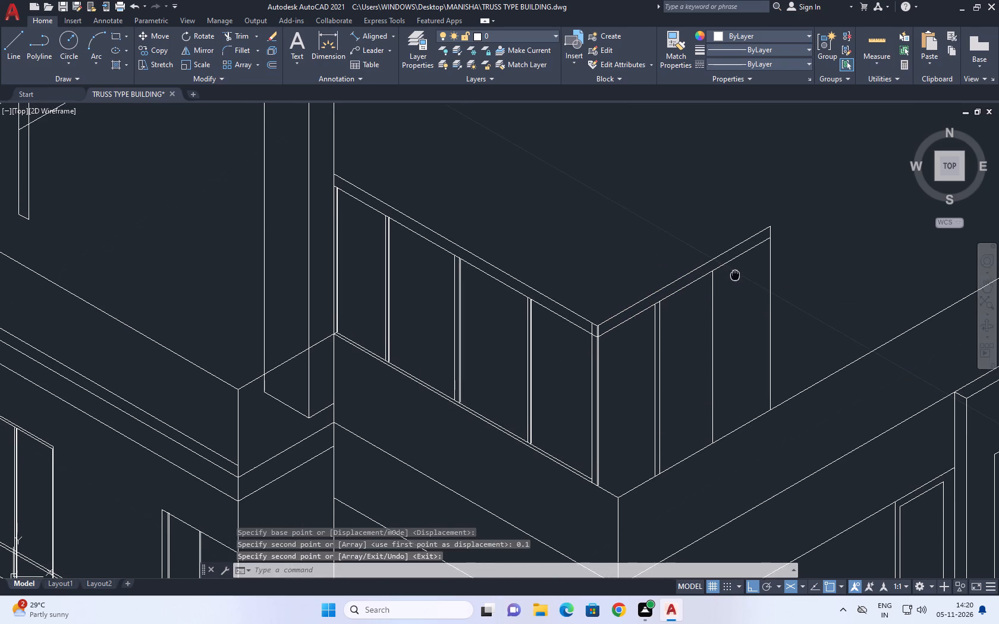
{"action": "middle_click_drag", "start_coordinate": [735, 275], "coordinate": [739, 321]}
{"action": "left_click", "coordinate": [739, 339]}
{"action": "left_click", "coordinate": [707, 361]}
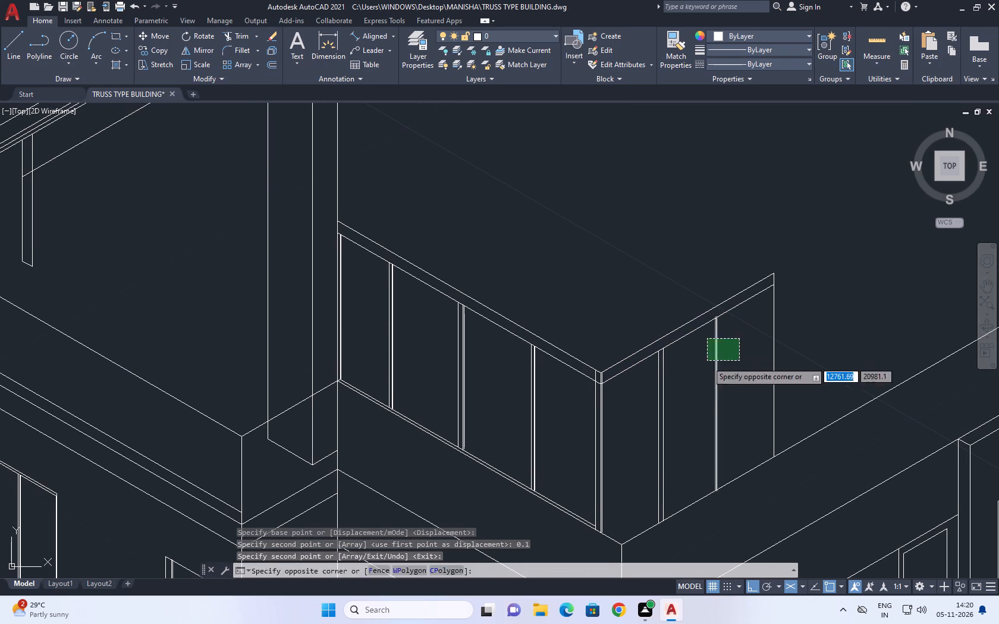
{"action": "middle_click_drag", "start_coordinate": [745, 346], "coordinate": [704, 367]}
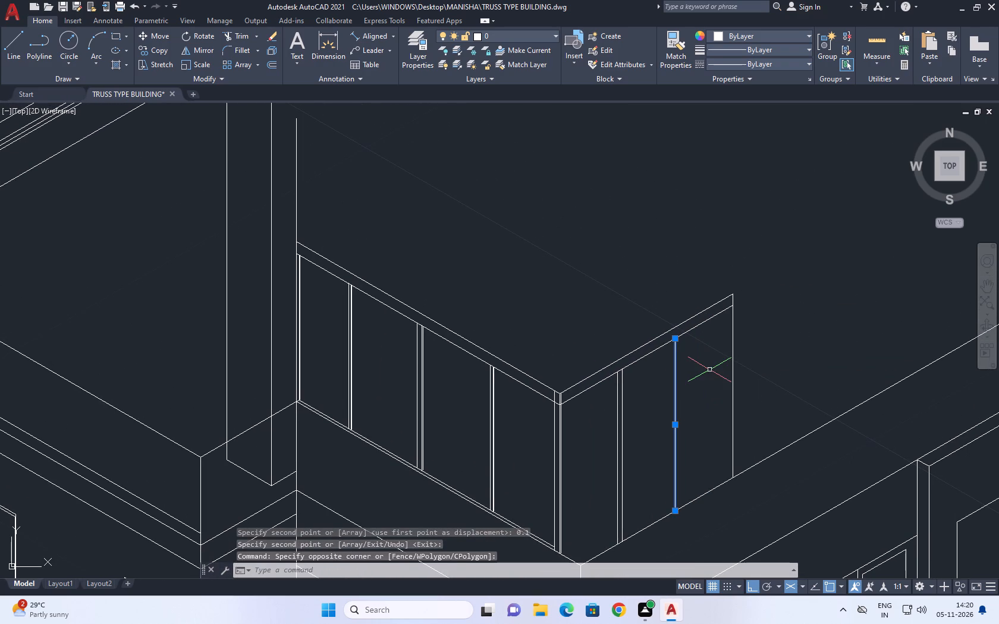
{"action": "key", "text": "c"}
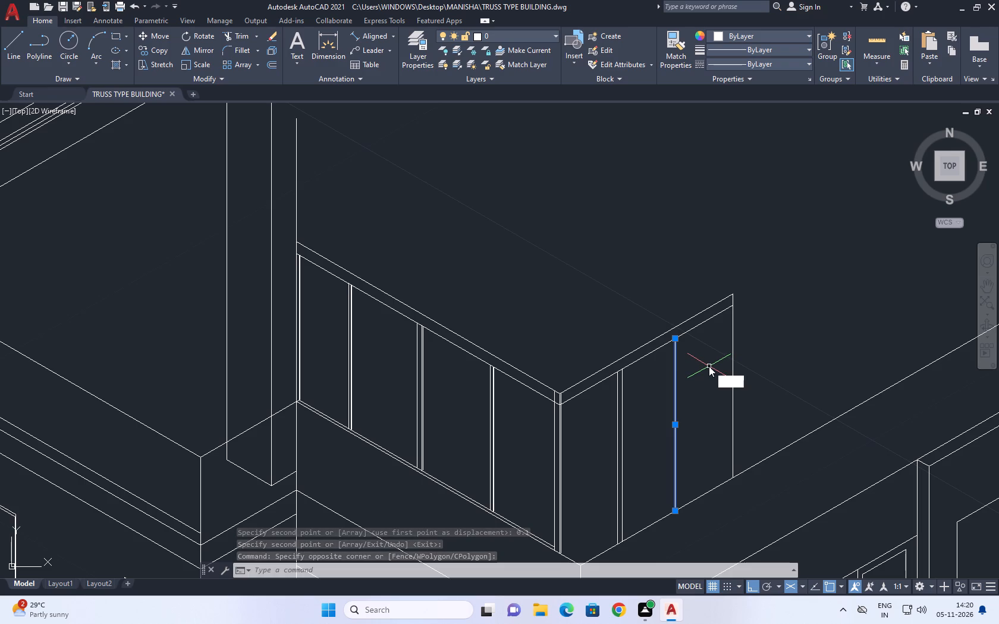
{"action": "key", "text": "o"}
{"action": "key", "text": "space"}
{"action": "scroll", "coordinate": [673, 343], "scroll_direction": "up", "scroll_amount": 1}
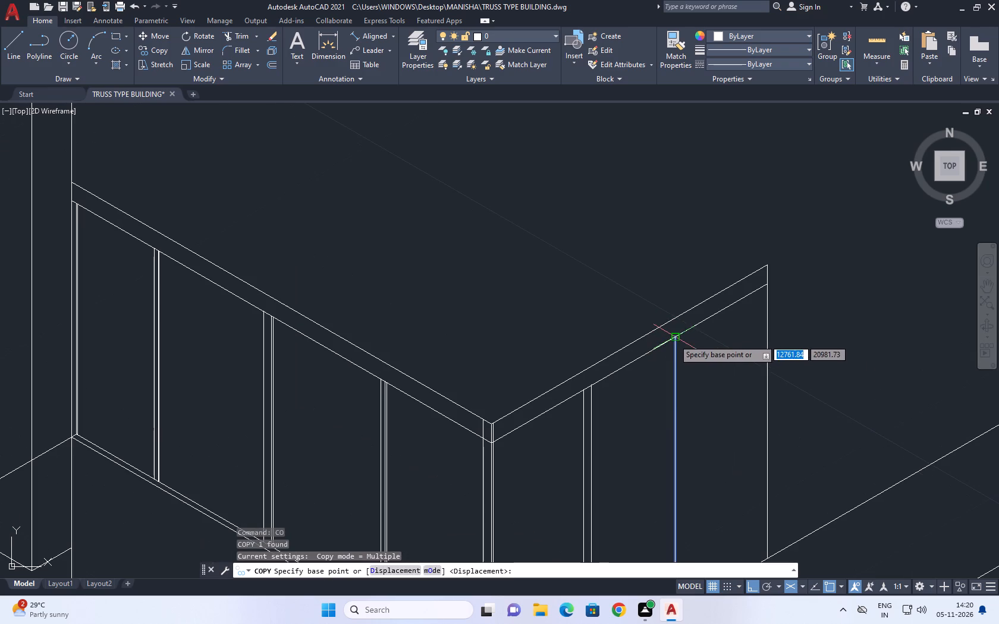
{"action": "left_click", "coordinate": [674, 339]}
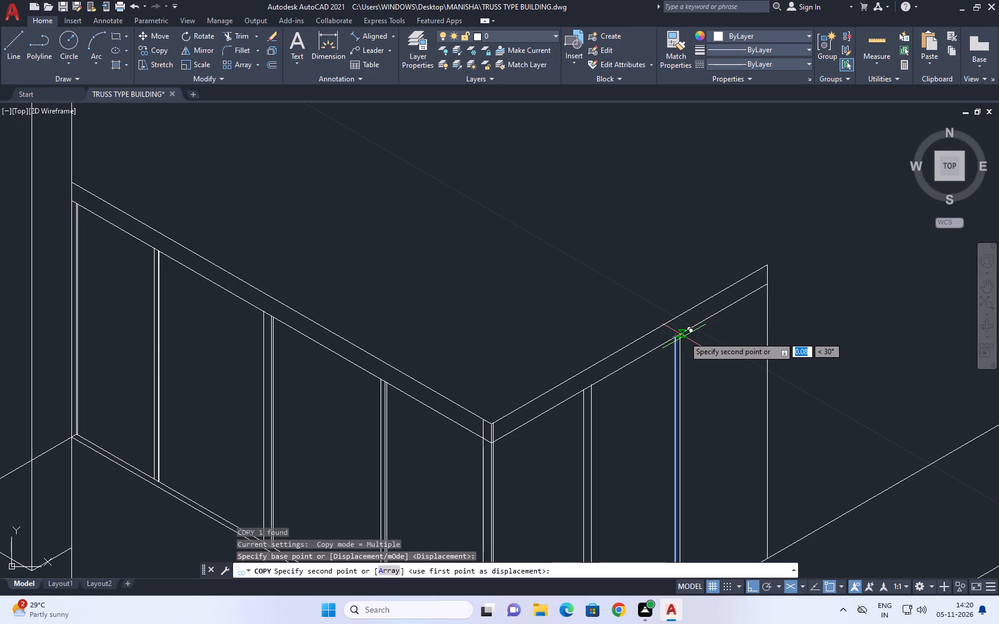
{"action": "key", "text": "0"}
{"action": "key", "text": "period"}
{"action": "type", "text": "1"}
{"action": "key", "text": "space"}
{"action": "key", "text": "space"}
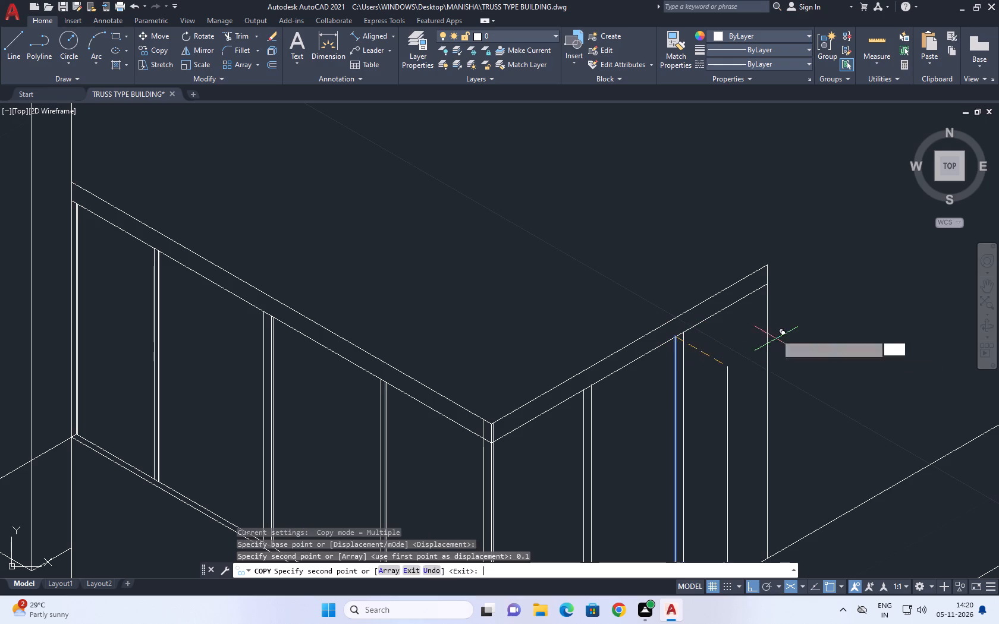
Copy the side panel's far end vertical line 0.23 back along the panel toward the outer corner.
{"action": "left_click", "coordinate": [776, 325]}
{"action": "left_click", "coordinate": [763, 339]}
{"action": "key", "text": "c"}
{"action": "key", "text": "o"}
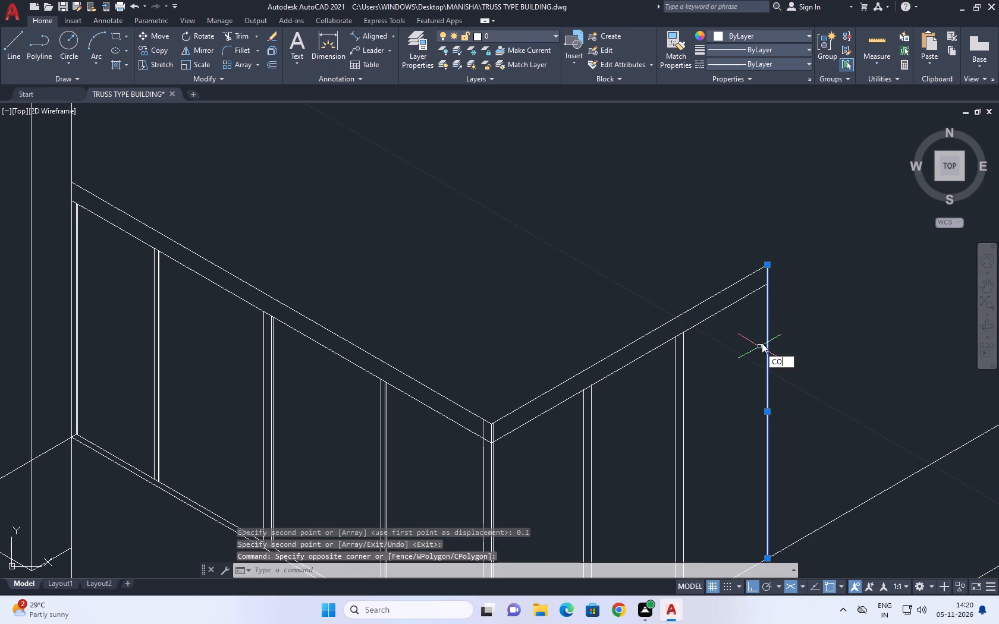
{"action": "key", "text": "space"}
{"action": "left_click", "coordinate": [761, 339]}
{"action": "type", "text": "0."}
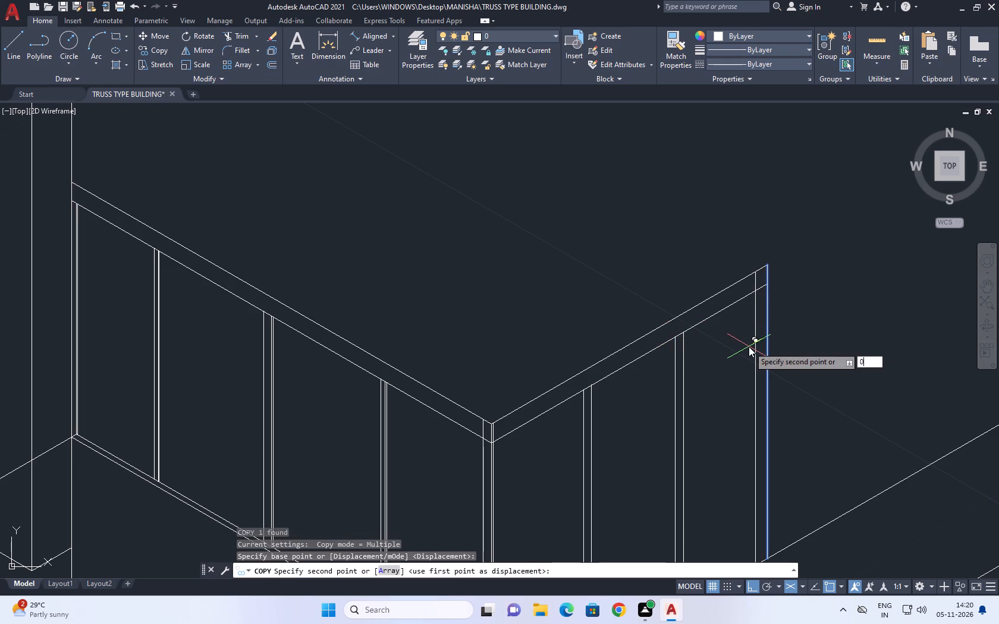
{"action": "key", "text": "2"}
{"action": "key", "text": "3"}
{"action": "key", "text": "space"}
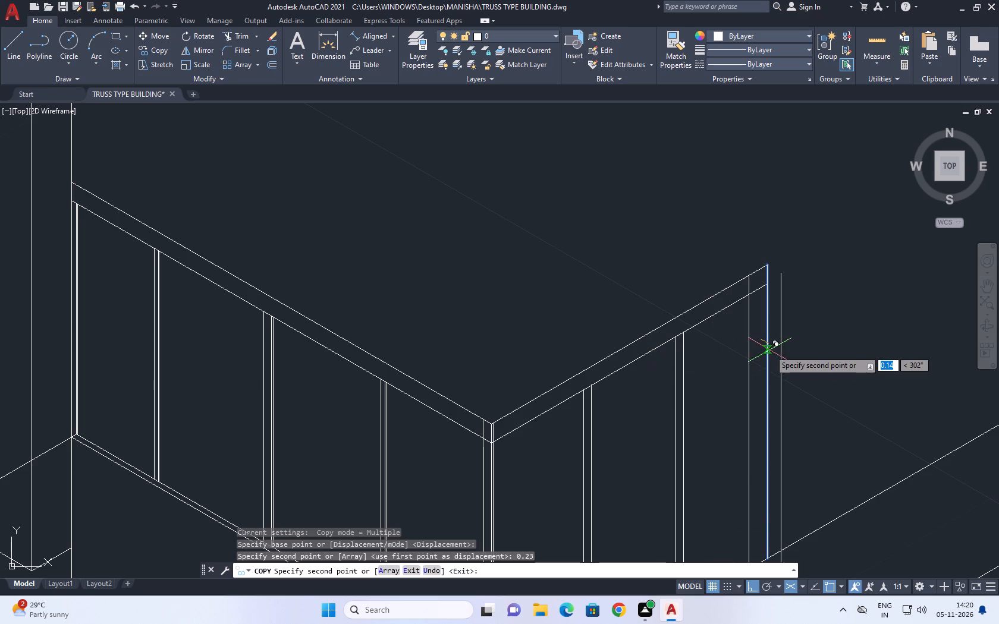
Delete the vertical line that was copied 0.23 in from the side panel's far end.
{"action": "key", "text": "Escape"}
{"action": "scroll", "coordinate": [716, 345], "scroll_direction": "down", "scroll_amount": 2}
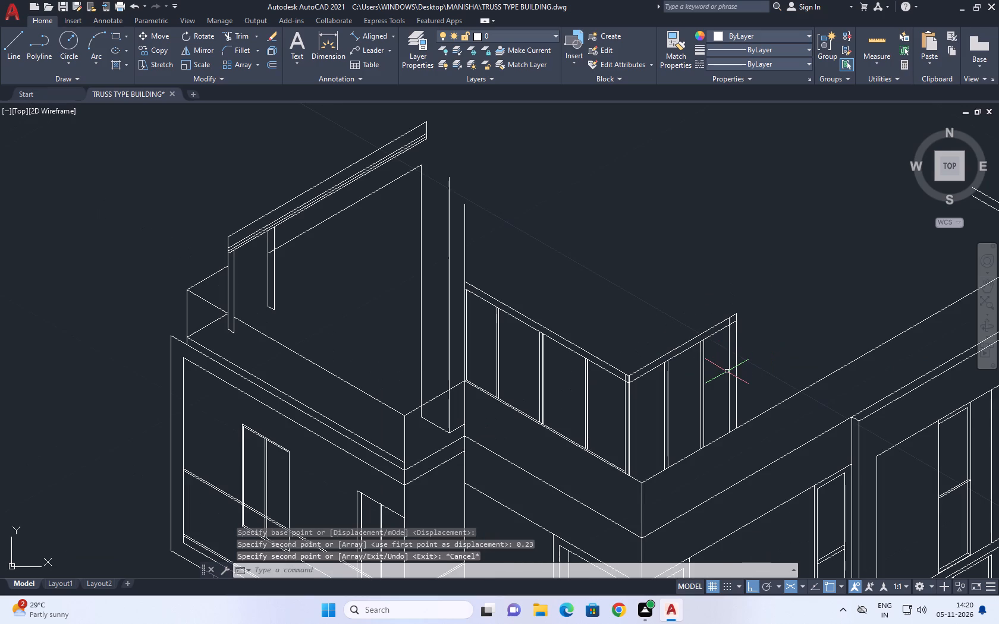
{"action": "scroll", "coordinate": [727, 373], "scroll_direction": "up", "scroll_amount": 1}
{"action": "left_click", "coordinate": [728, 364]}
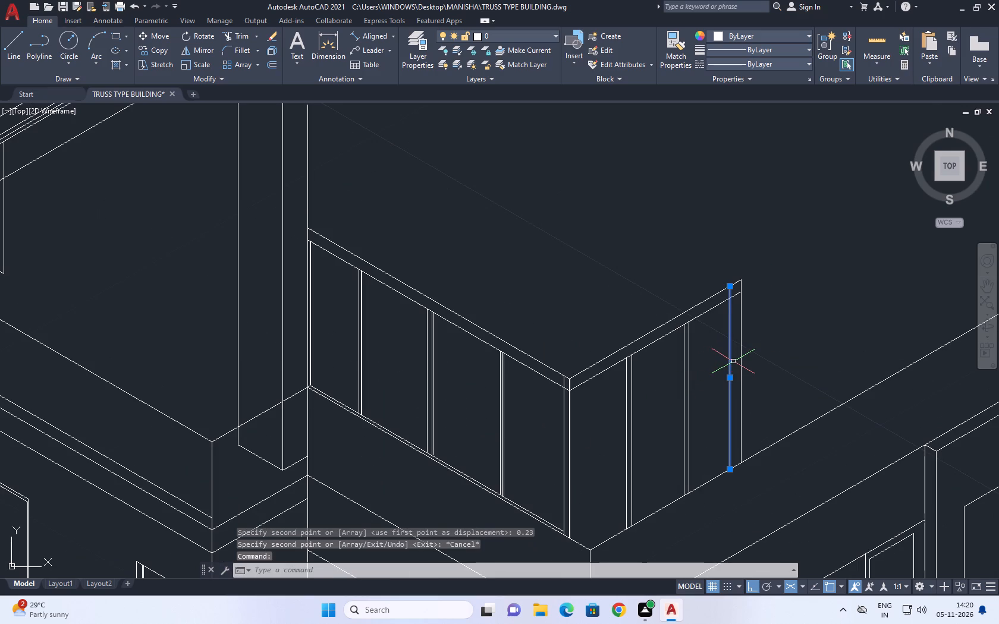
{"action": "key", "text": "Delete"}
Copy the side panel's far end vertical line 0.1 back along the panel toward the outer corner.
{"action": "left_click", "coordinate": [760, 338]}
{"action": "left_click", "coordinate": [722, 358]}
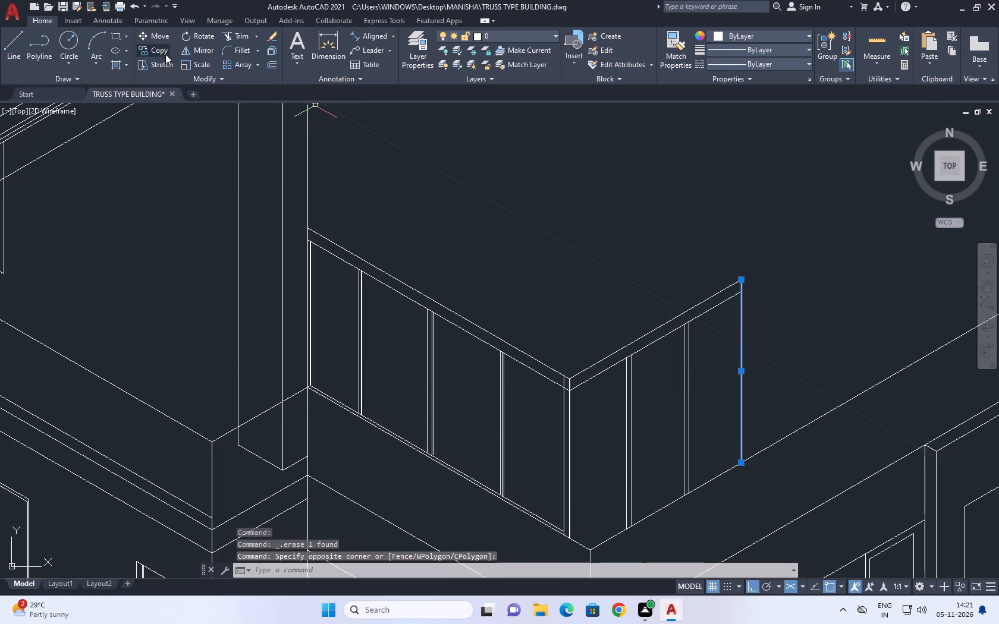
{"action": "left_click", "coordinate": [165, 49]}
{"action": "scroll", "coordinate": [730, 323], "scroll_direction": "up", "scroll_amount": 3}
{"action": "left_click", "coordinate": [737, 328]}
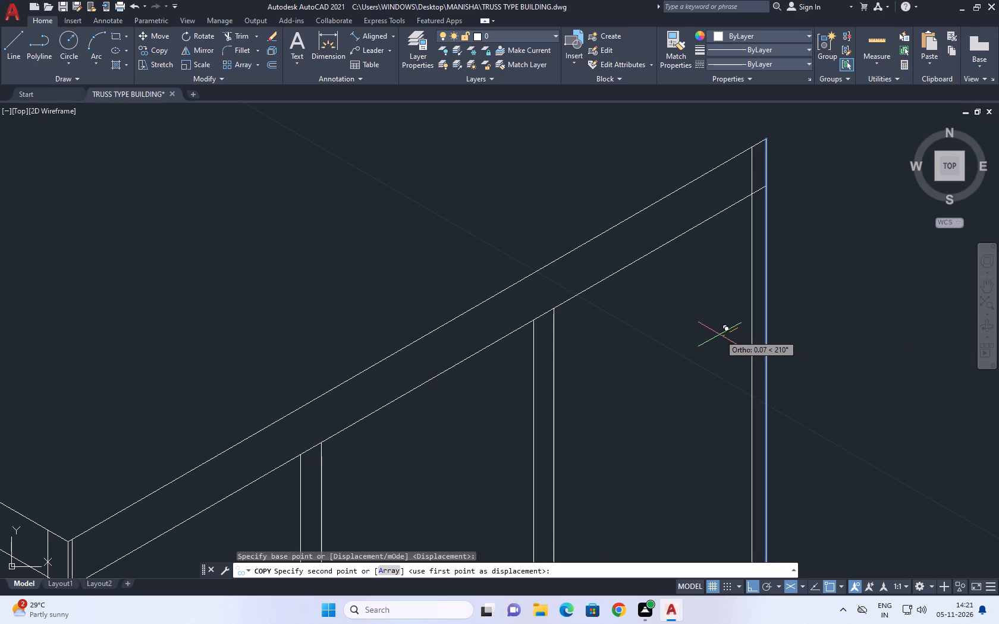
{"action": "key", "text": "0"}
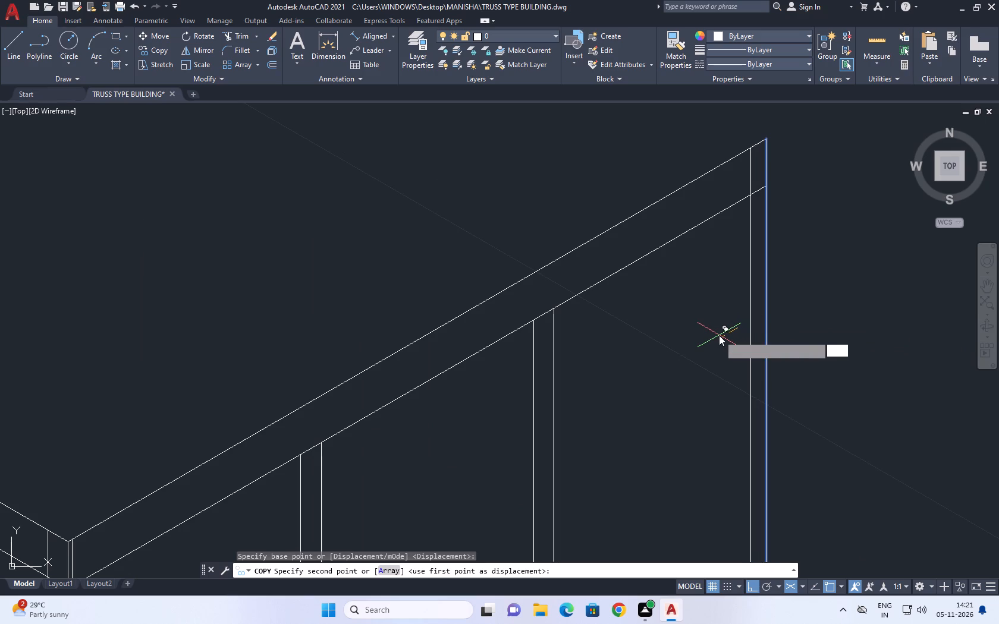
{"action": "type", "text": ".1"}
{"action": "key", "text": "space"}
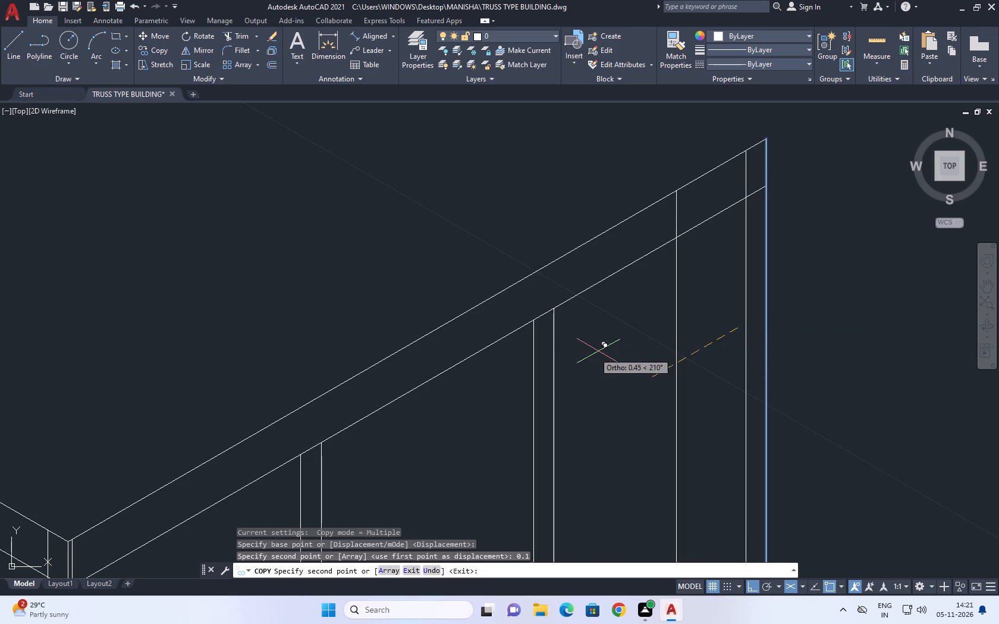
{"action": "key", "text": "Escape"}
Trim the inner far end line above the band's lower line, and the lower band line beyond that inner line.
{"action": "middle_click_drag", "start_coordinate": [582, 380], "coordinate": [634, 279]}
{"action": "scroll", "coordinate": [592, 385], "scroll_direction": "down", "scroll_amount": 4}
{"action": "middle_click_drag", "start_coordinate": [583, 448], "coordinate": [635, 343]}
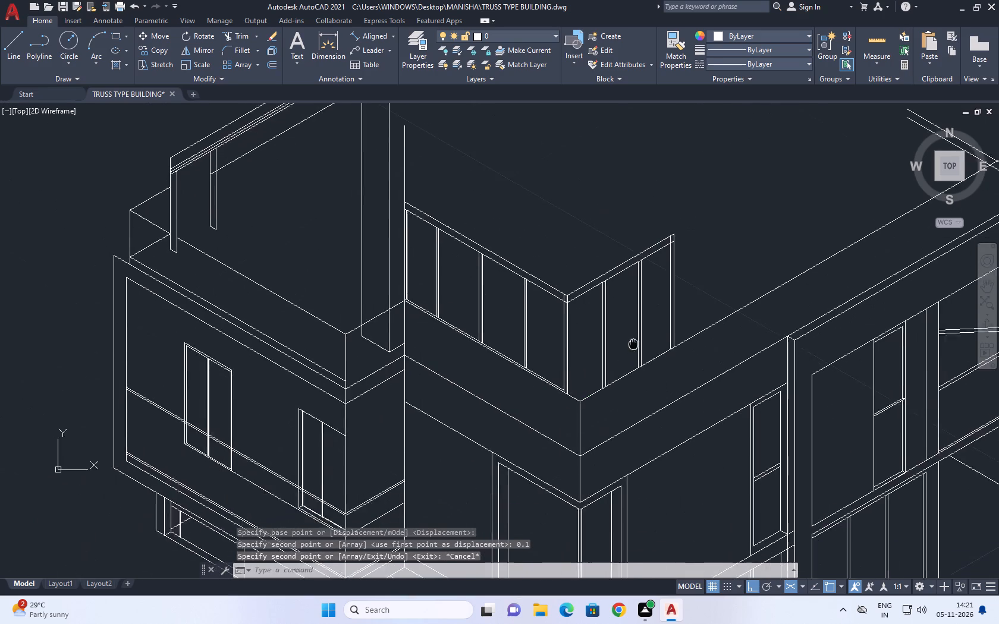
{"action": "scroll", "coordinate": [677, 222], "scroll_direction": "up", "scroll_amount": 1}
{"action": "middle_click_drag", "start_coordinate": [677, 222], "coordinate": [633, 288]}
{"action": "key", "text": "t"}
{"action": "type", "text": "R"}
{"action": "key", "text": "space"}
{"action": "scroll", "coordinate": [630, 312], "scroll_direction": "up", "scroll_amount": 3}
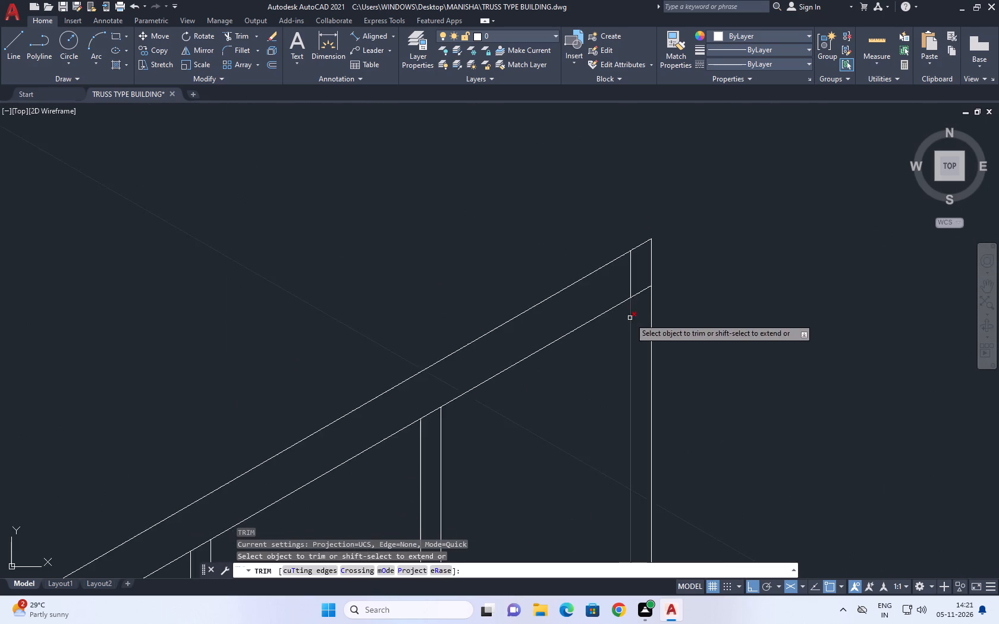
{"action": "scroll", "coordinate": [629, 299], "scroll_direction": "up", "scroll_amount": 3}
{"action": "left_click", "coordinate": [630, 225]}
{"action": "left_click", "coordinate": [696, 346]}
{"action": "scroll", "coordinate": [682, 252], "scroll_direction": "down", "scroll_amount": 5}
{"action": "key", "text": "space"}
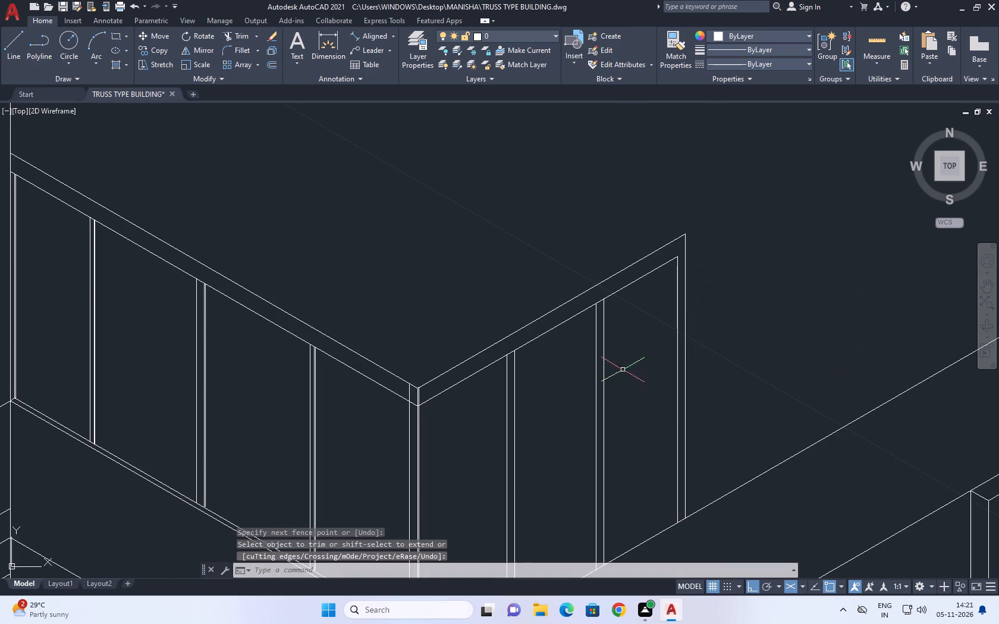
Delete the corner-side vertical line of each of the side panel's two dividers.
{"action": "middle_click_drag", "start_coordinate": [591, 360], "coordinate": [650, 235]}
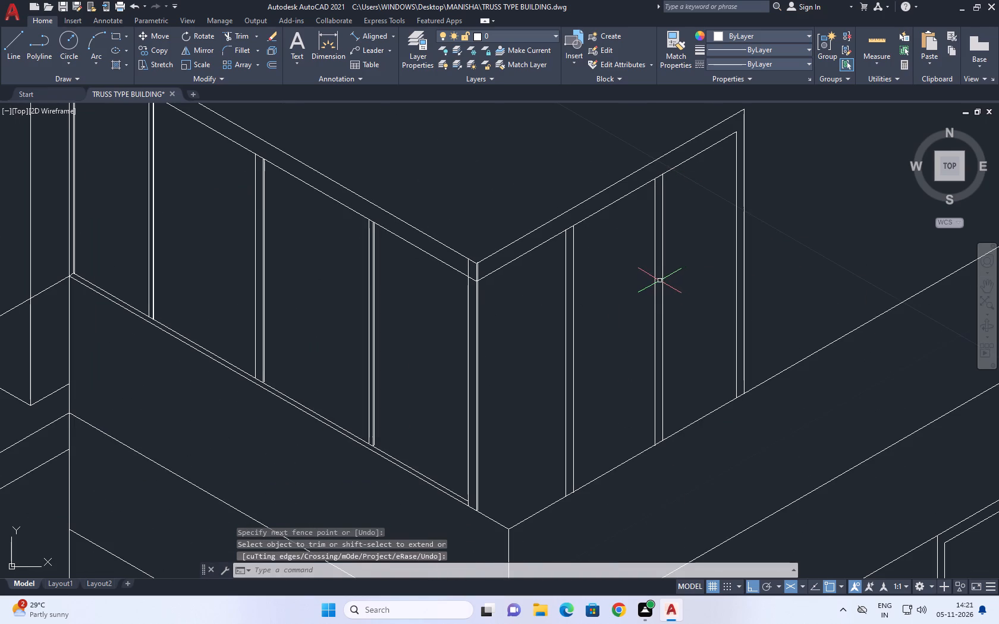
{"action": "left_click", "coordinate": [658, 282]}
{"action": "left_click", "coordinate": [641, 301]}
{"action": "left_click", "coordinate": [558, 305]}
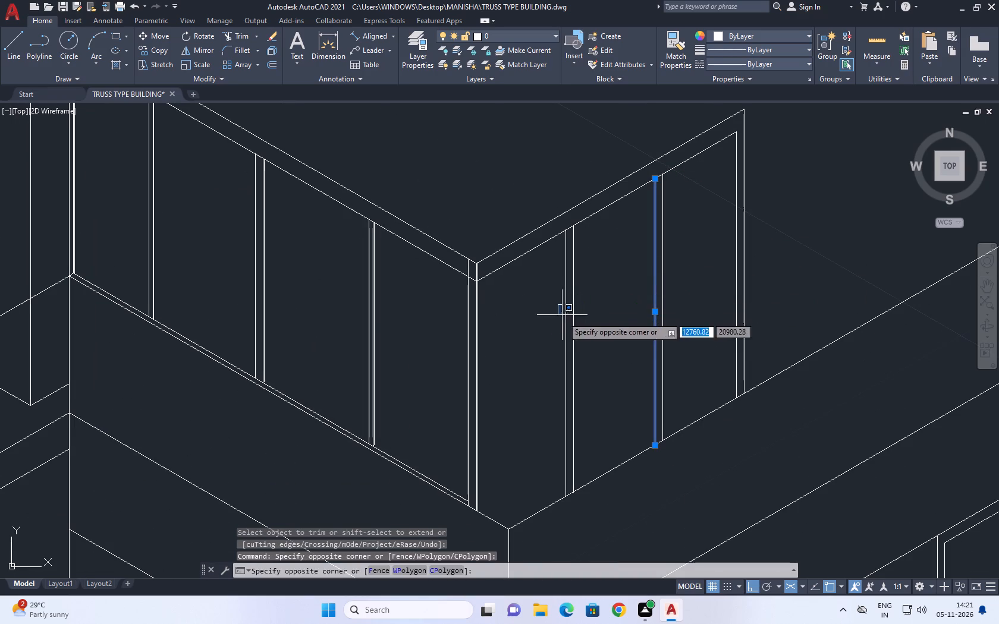
{"action": "left_click", "coordinate": [564, 327]}
{"action": "left_click", "coordinate": [565, 312]}
{"action": "key", "text": "Delete"}
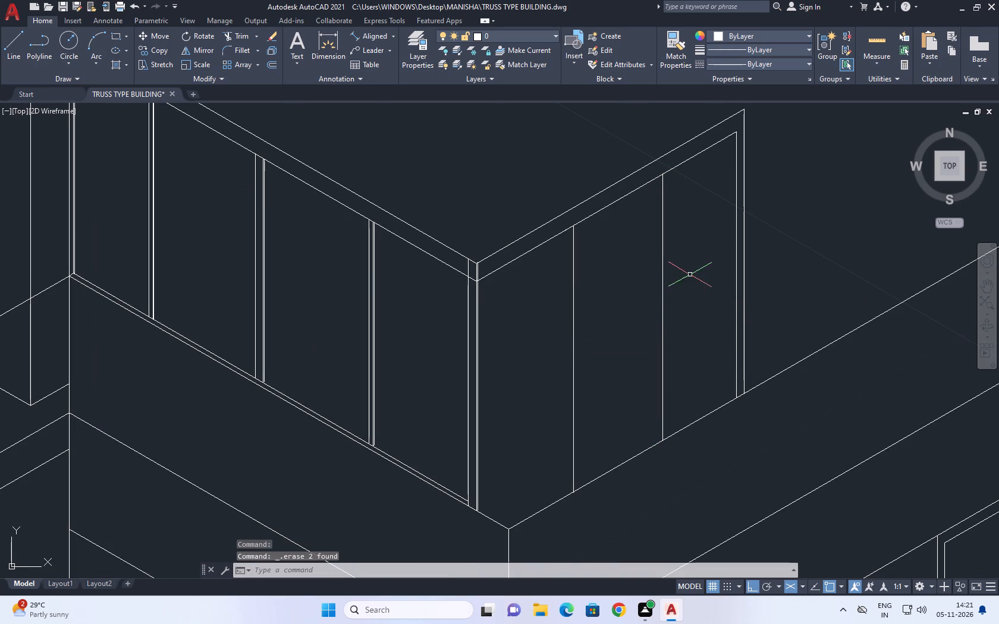
Copy the side panel's second divider line toward the outer corner, trying offsets of 0.01 and 0.5 before keeping 0.05.
{"action": "left_click", "coordinate": [689, 267]}
{"action": "left_click", "coordinate": [640, 293]}
{"action": "key", "text": "c"}
{"action": "key", "text": "o"}
{"action": "key", "text": "space"}
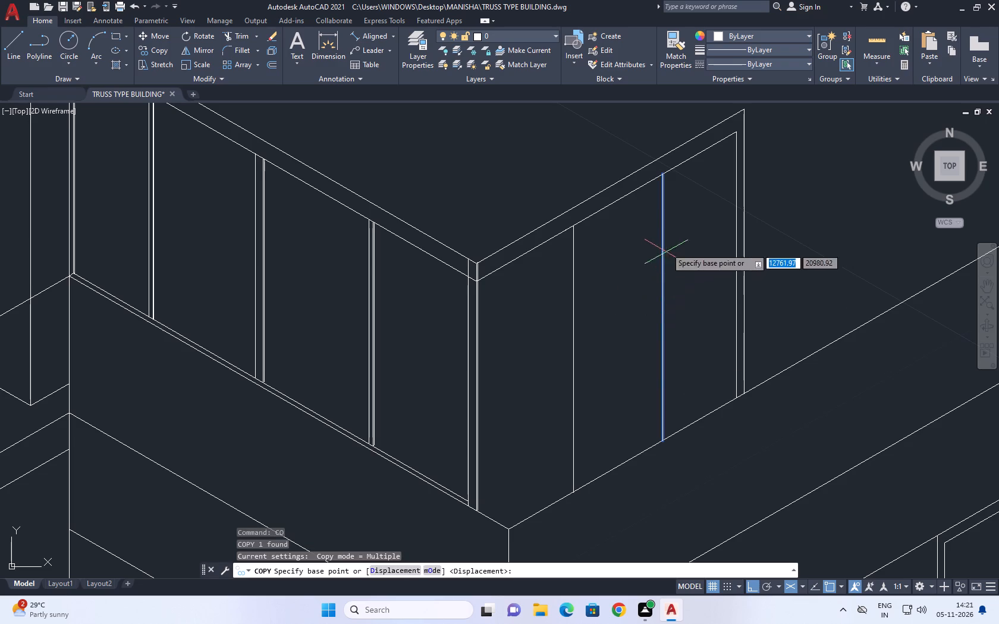
{"action": "left_click", "coordinate": [661, 174]}
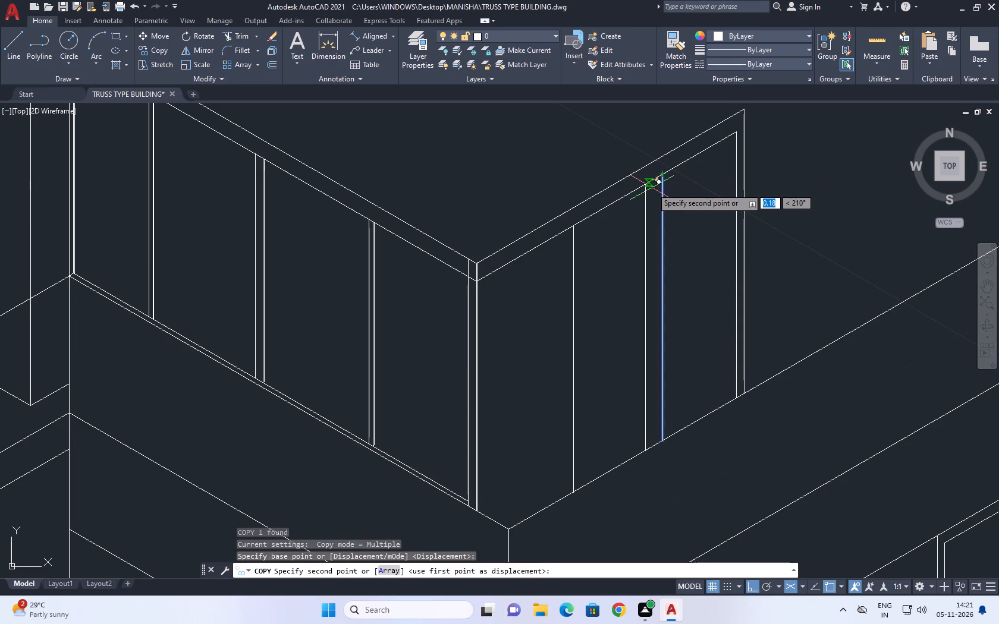
{"action": "key", "text": "o"}
{"action": "key", "text": "BackSpace"}
{"action": "type", "text": "0.0"}
{"action": "key", "text": "1"}
{"action": "key", "text": "space"}
{"action": "key", "text": "ctrl+z"}
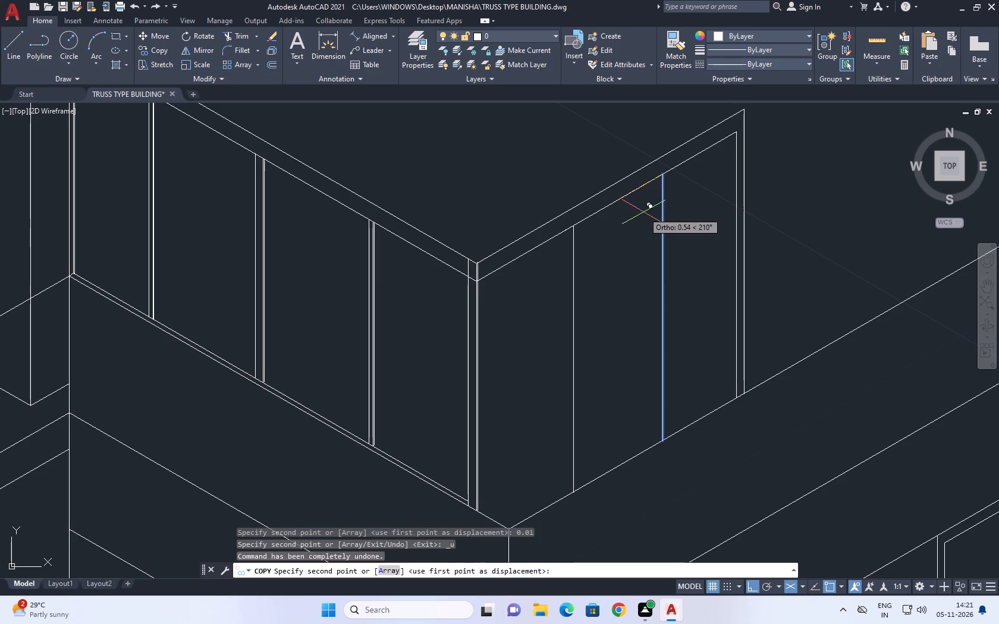
{"action": "key", "text": "0"}
{"action": "key", "text": "period"}
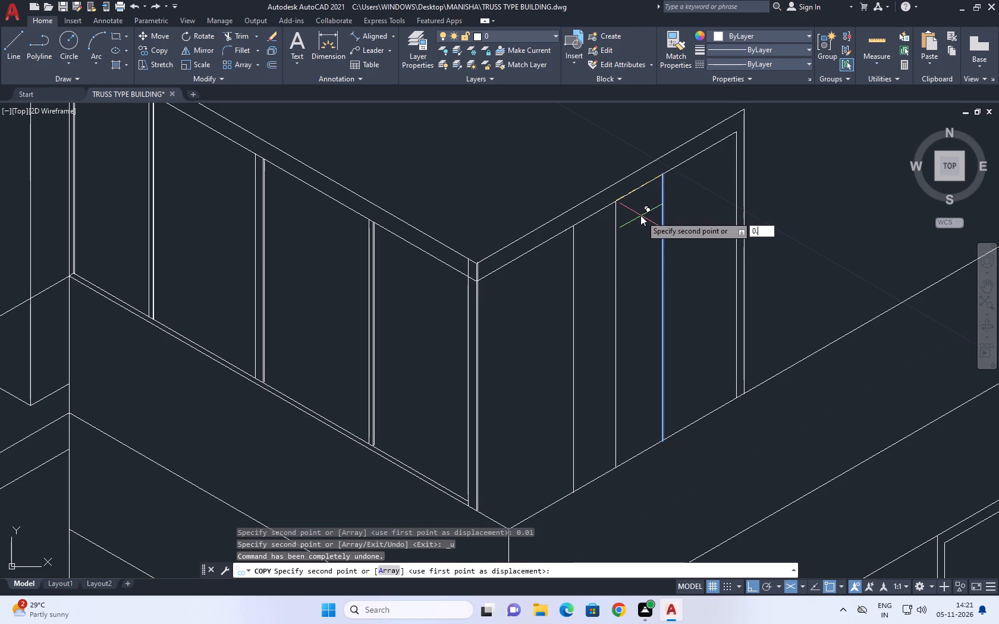
{"action": "type", "text": "5"}
{"action": "key", "text": "space"}
{"action": "key", "text": "ctrl+z"}
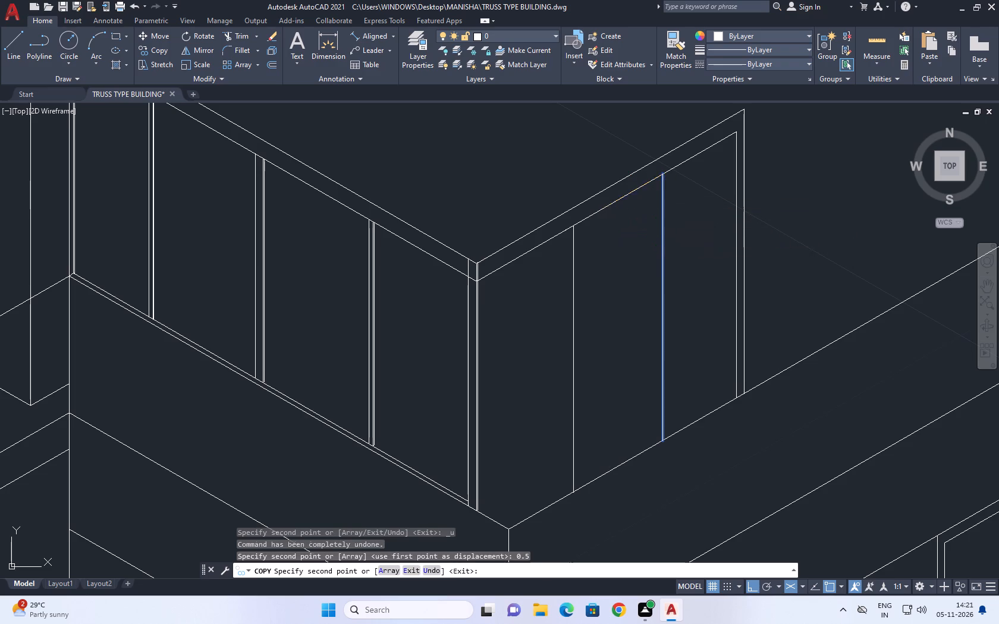
{"action": "type", "text": "0.0"}
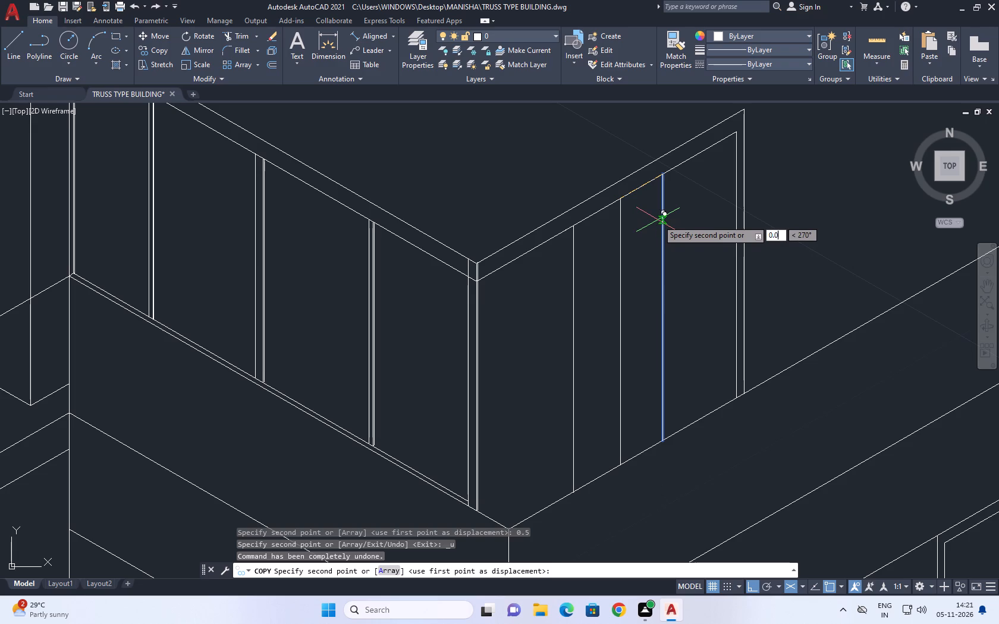
{"action": "key", "text": "5"}
{"action": "key", "text": "space"}
{"action": "key", "text": "Escape"}
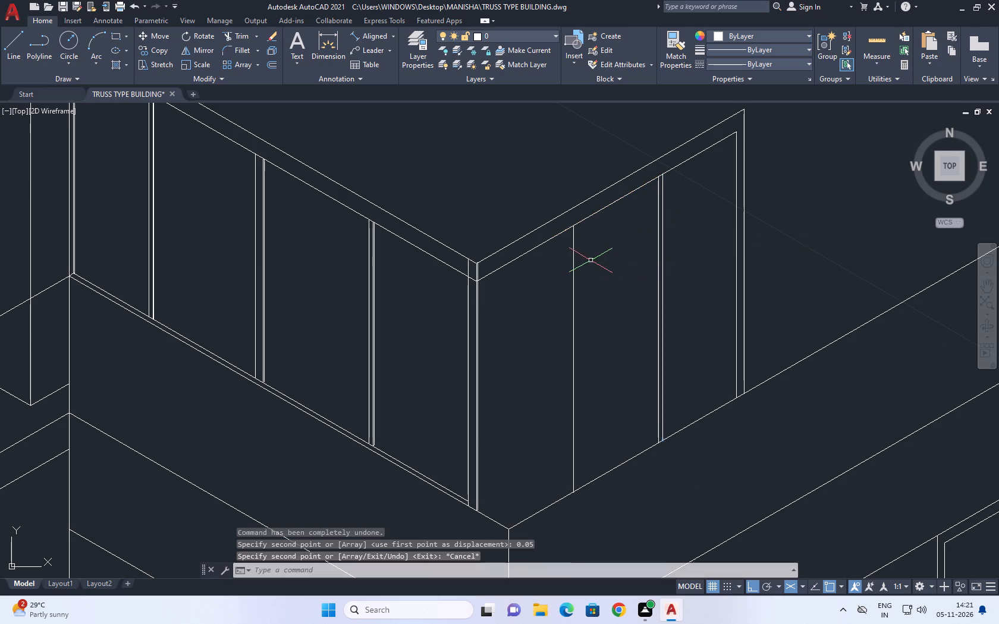
Copy the side panel's divider line nearest the outer corner 0.05 along the panel toward that corner.
{"action": "left_click_drag", "start_coordinate": [588, 248], "coordinate": [568, 269]}
{"action": "key", "text": "c"}
{"action": "key", "text": "o"}
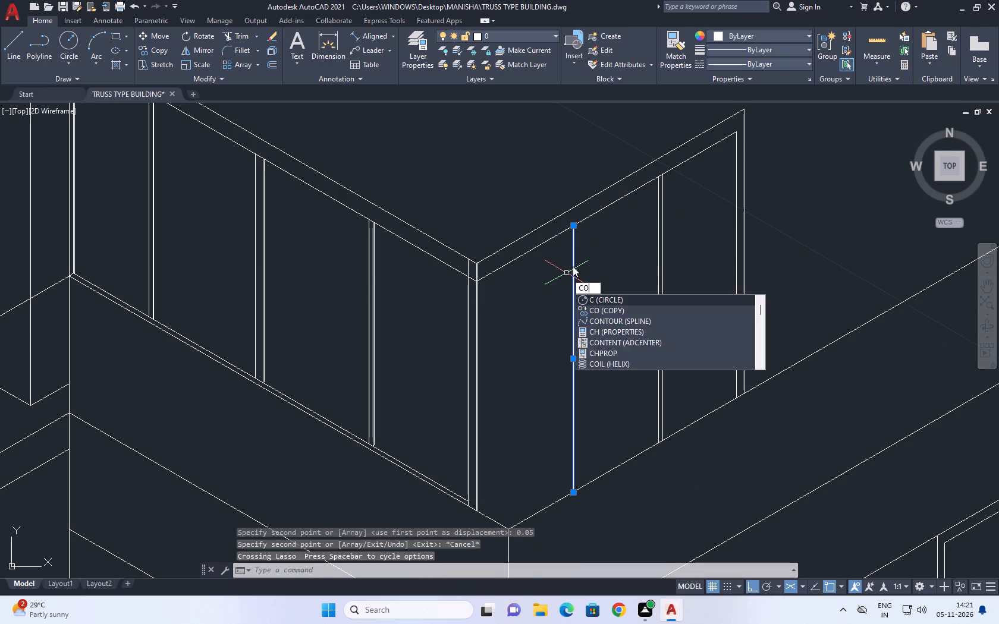
{"action": "key", "text": "space"}
{"action": "left_click", "coordinate": [576, 226]}
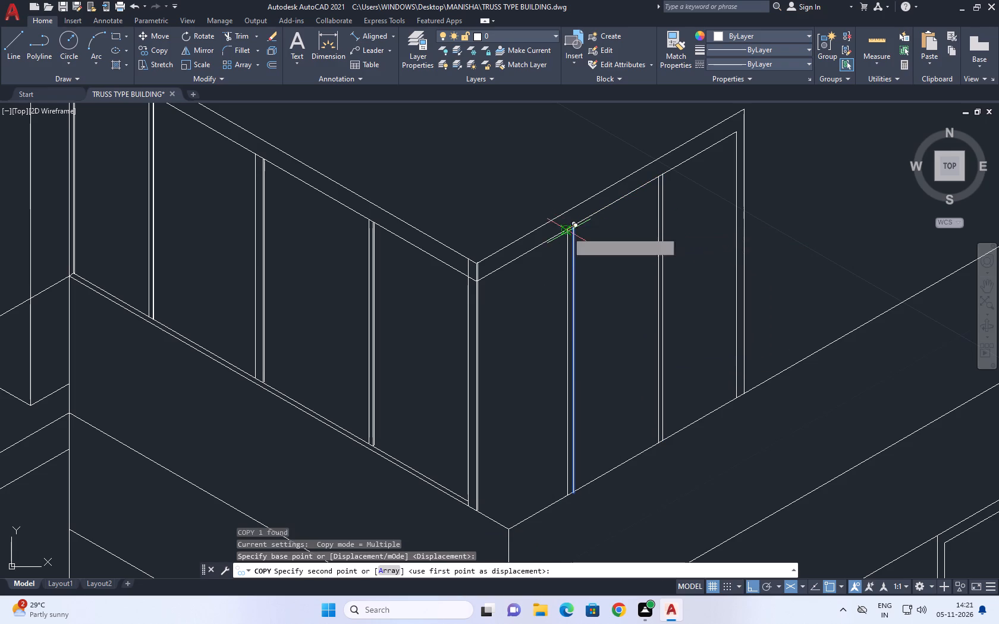
{"action": "key", "text": "0"}
{"action": "type", "text": ".0"}
{"action": "key", "text": "5"}
{"action": "key", "text": "Return"}
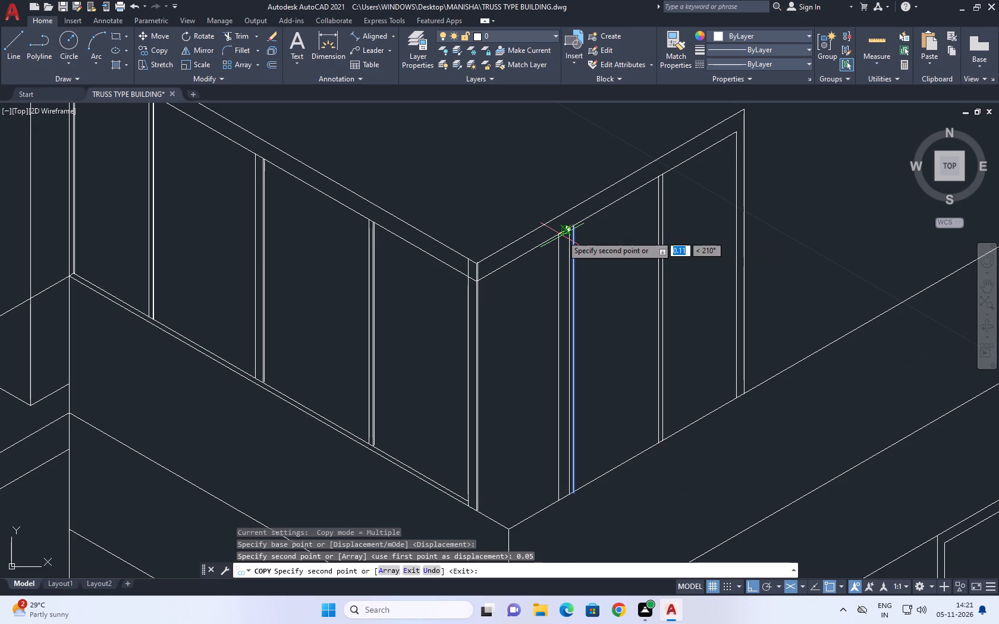
{"action": "key", "text": "Escape"}
Copy the corner-side line of the side panel's second divider 0.01 along the panel toward the outer corner.
{"action": "scroll", "coordinate": [626, 371], "scroll_direction": "down", "scroll_amount": 2}
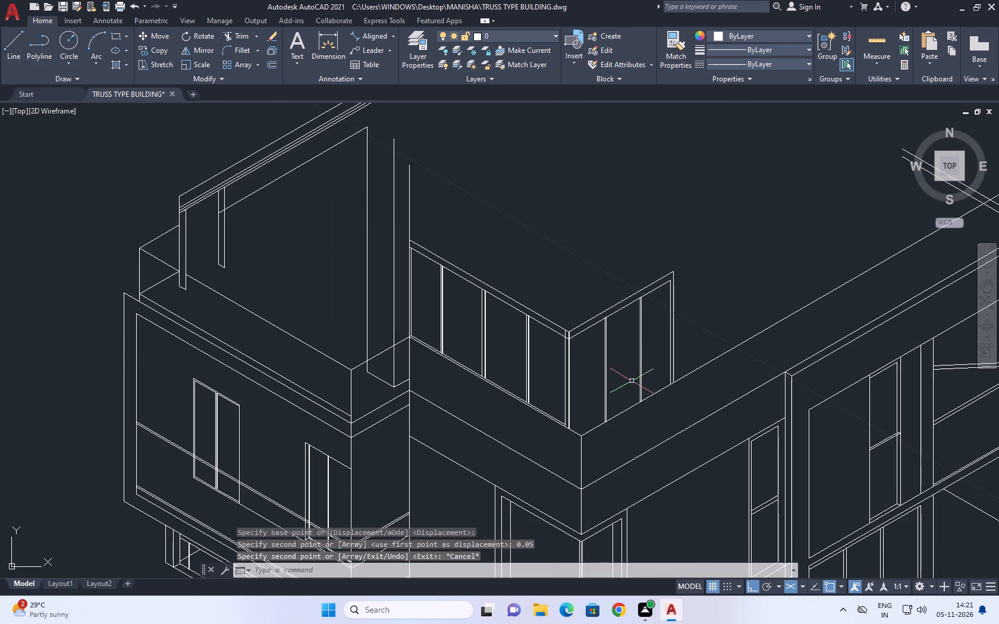
{"action": "middle_click_drag", "start_coordinate": [665, 428], "coordinate": [615, 394]}
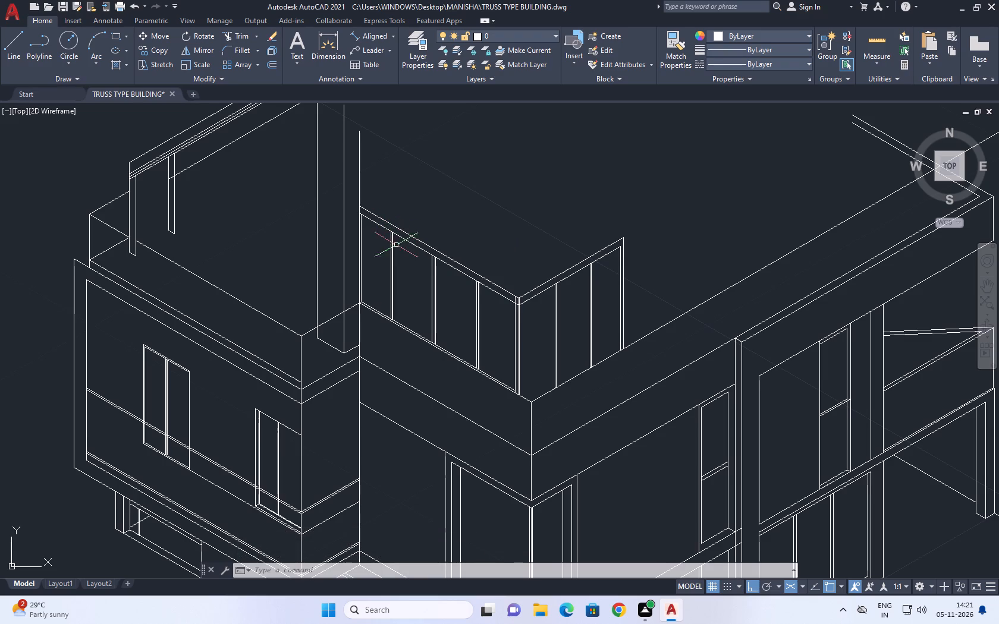
{"action": "middle_click_drag", "start_coordinate": [371, 261], "coordinate": [417, 298]}
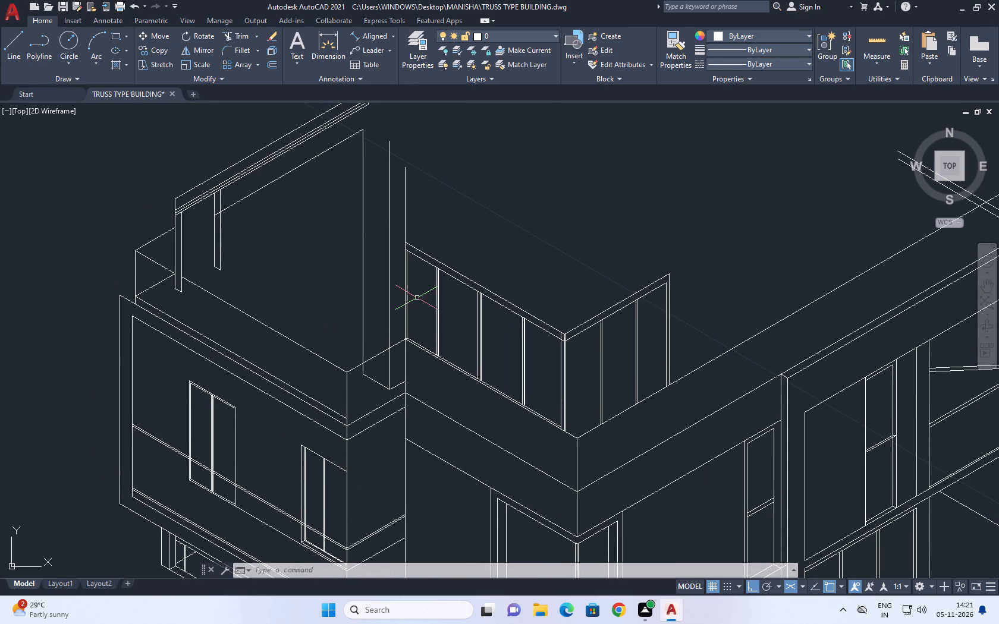
{"action": "scroll", "coordinate": [643, 342], "scroll_direction": "up", "scroll_amount": 2}
{"action": "middle_click_drag", "start_coordinate": [659, 343], "coordinate": [660, 343]}
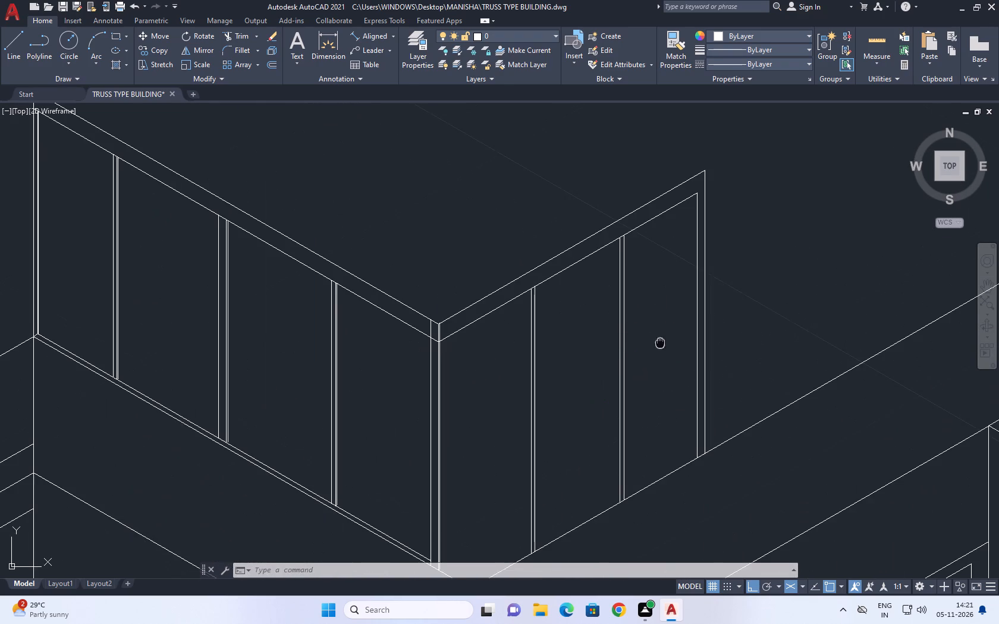
{"action": "middle_click_drag", "start_coordinate": [660, 343], "coordinate": [645, 350]}
{"action": "middle_click_drag", "start_coordinate": [612, 305], "coordinate": [484, 284]}
{"action": "scroll", "coordinate": [496, 296], "scroll_direction": "up", "scroll_amount": 1}
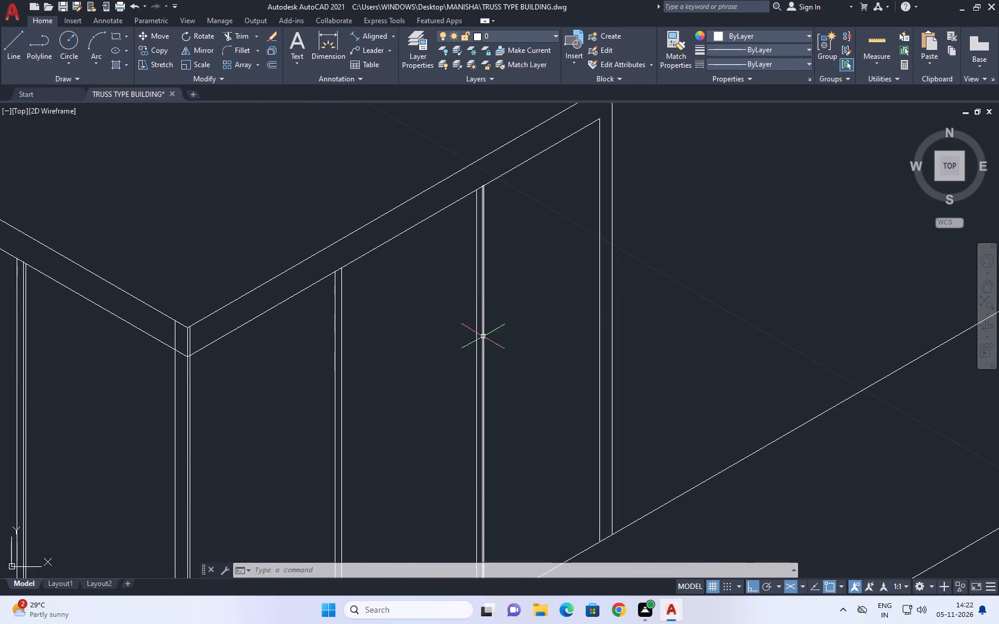
{"action": "left_click", "coordinate": [476, 295]}
{"action": "middle_click_drag", "start_coordinate": [549, 337], "coordinate": [570, 337]}
{"action": "key", "text": "c"}
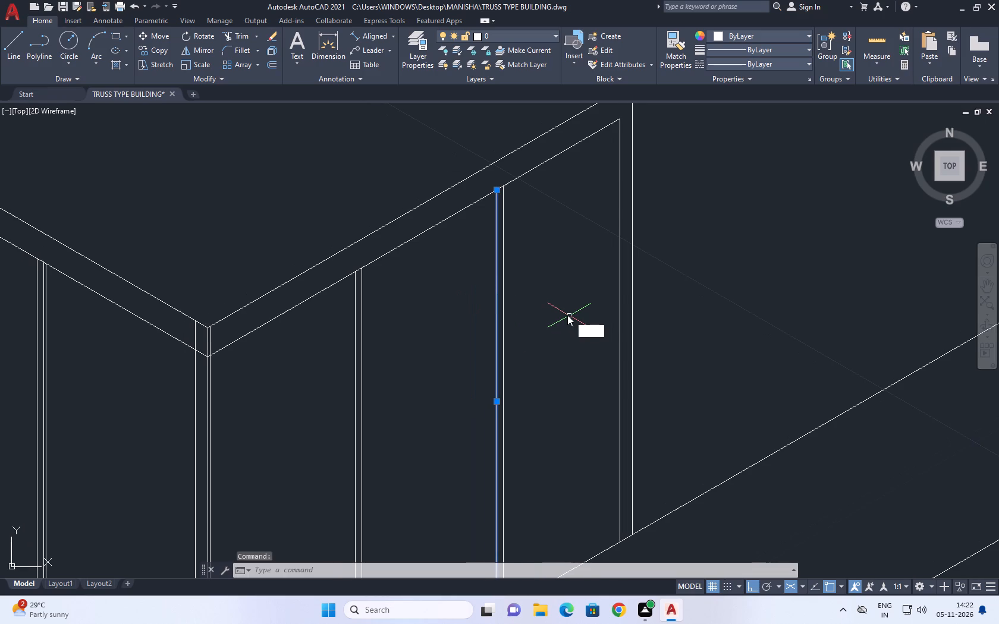
{"action": "key", "text": "o"}
{"action": "key", "text": "space"}
{"action": "scroll", "coordinate": [495, 193], "scroll_direction": "up", "scroll_amount": 1}
{"action": "left_click", "coordinate": [494, 192]}
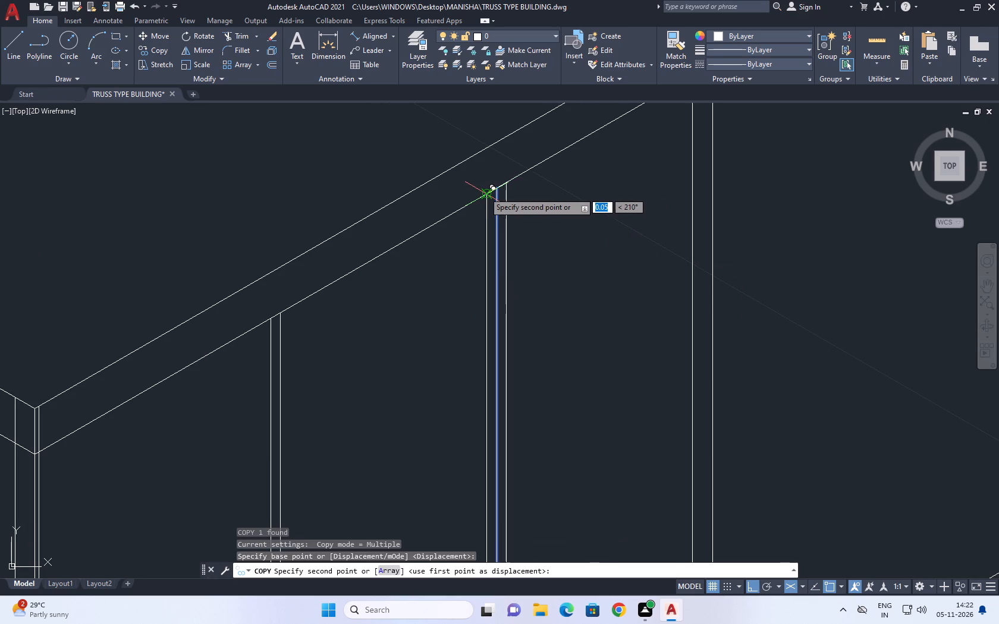
{"action": "type", "text": "0."}
{"action": "key", "text": "0"}
{"action": "type", "text": "1"}
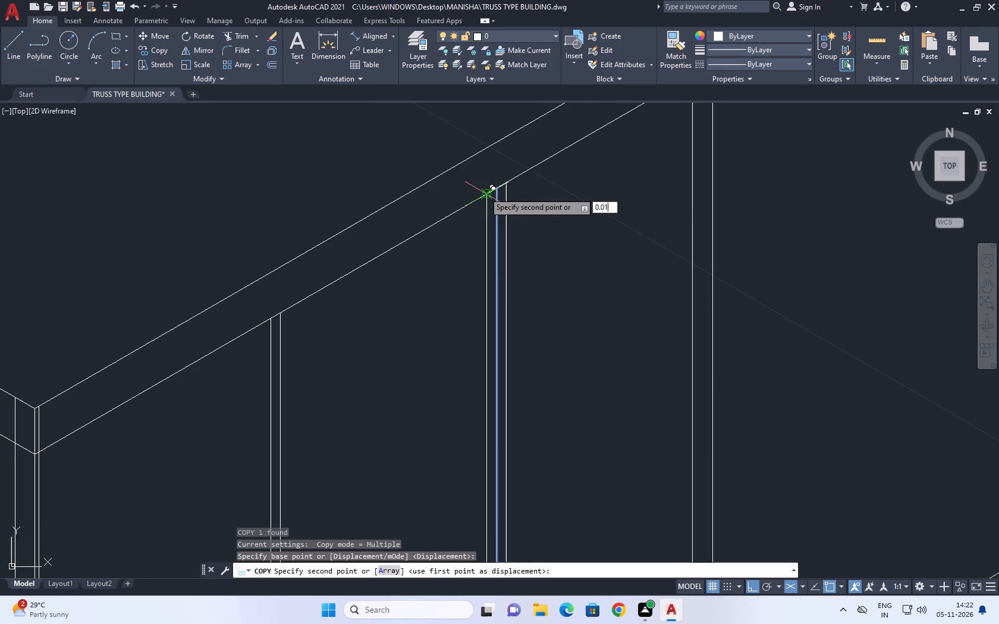
{"action": "key", "text": "space"}
{"action": "scroll", "coordinate": [453, 317], "scroll_direction": "up", "scroll_amount": 1}
{"action": "key", "text": "Escape"}
Copy the corner-side line of the side panel's divider nearest the outer corner 0.01 back at 150°, perpendicular to the panel.
{"action": "middle_click_drag", "start_coordinate": [357, 333], "coordinate": [475, 296]}
{"action": "scroll", "coordinate": [481, 292], "scroll_direction": "down", "scroll_amount": 4}
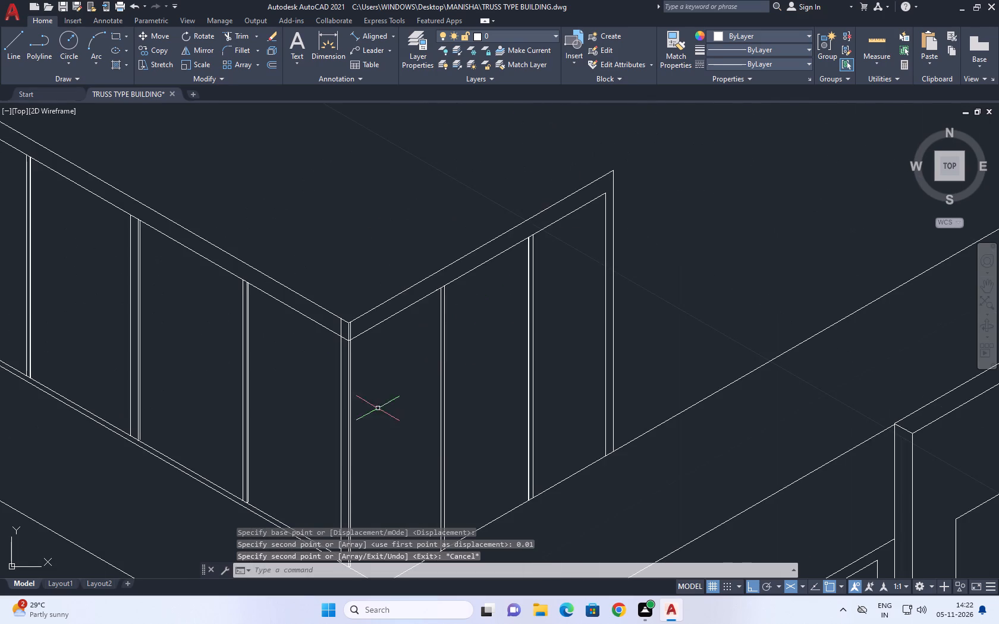
{"action": "middle_click_drag", "start_coordinate": [431, 465], "coordinate": [496, 368]}
{"action": "scroll", "coordinate": [482, 457], "scroll_direction": "up", "scroll_amount": 4}
{"action": "scroll", "coordinate": [602, 432], "scroll_direction": "up", "scroll_amount": 1}
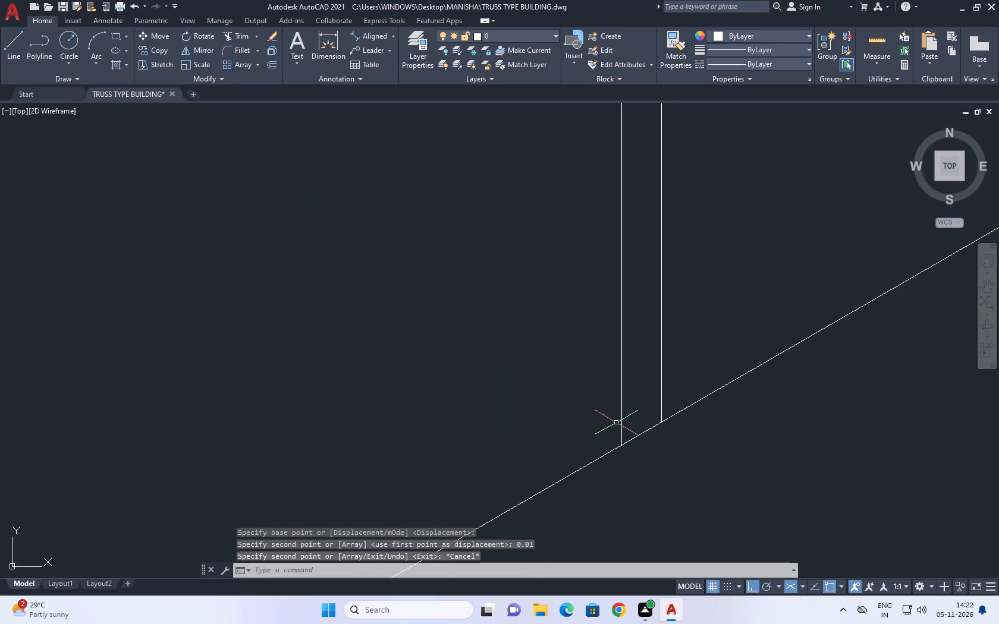
{"action": "left_click", "coordinate": [622, 418]}
{"action": "middle_click_drag", "start_coordinate": [570, 365], "coordinate": [573, 406]}
{"action": "key", "text": "c"}
{"action": "type", "text": "O"}
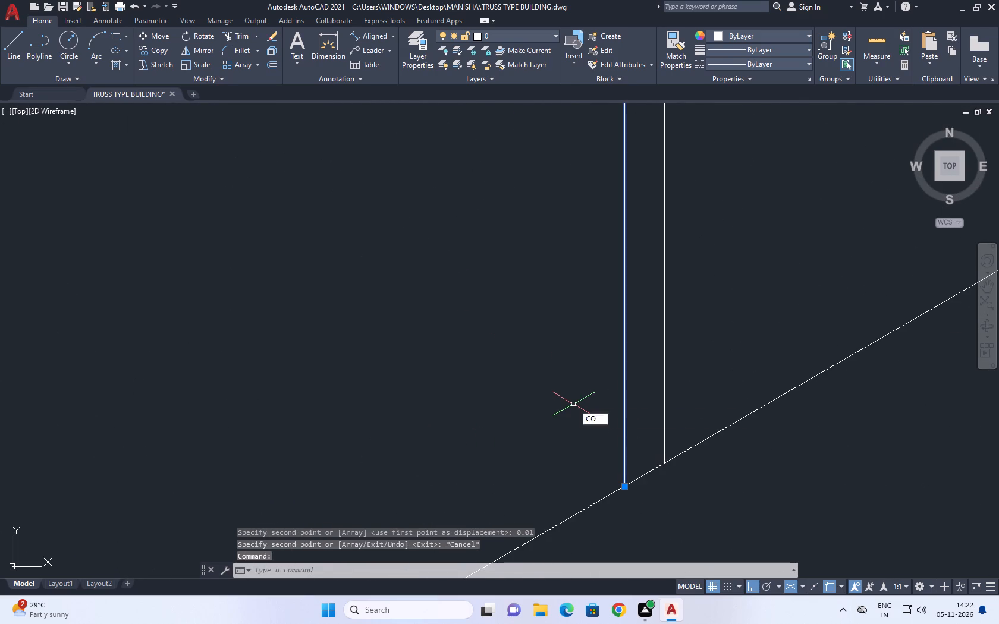
{"action": "key", "text": "space"}
{"action": "left_click", "coordinate": [620, 485]}
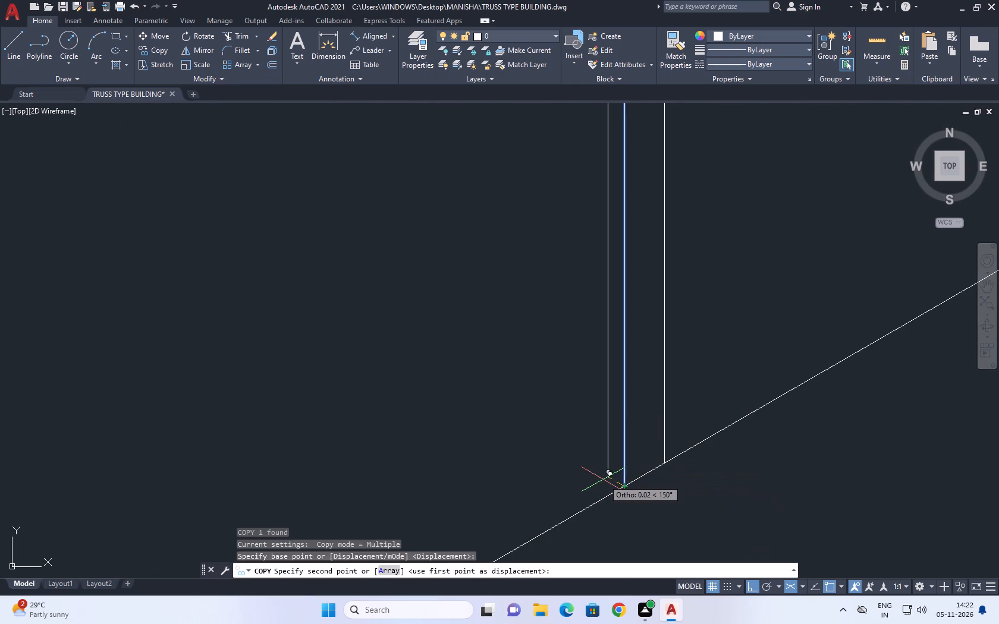
{"action": "key", "text": "0"}
{"action": "type", "text": ".0"}
{"action": "type", "text": "1"}
{"action": "key", "text": "space"}
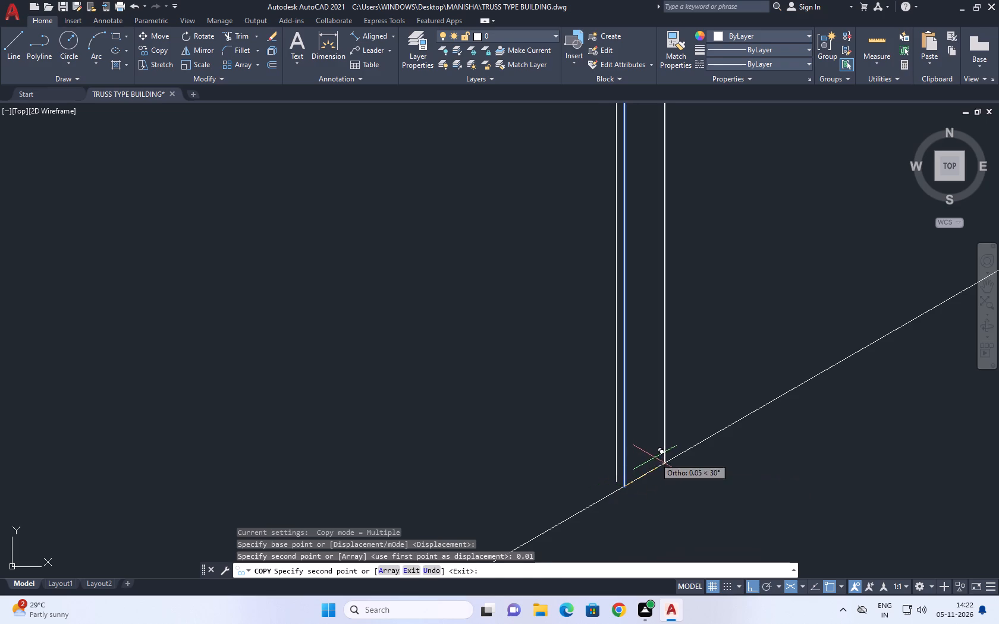
{"action": "key", "text": "Escape"}
Draw a short line joining the bottom ends of that divider's corner-side line and its 0.01 depth copy.
{"action": "key", "text": "l"}
{"action": "key", "text": "space"}
{"action": "scroll", "coordinate": [618, 489], "scroll_direction": "up", "scroll_amount": 3}
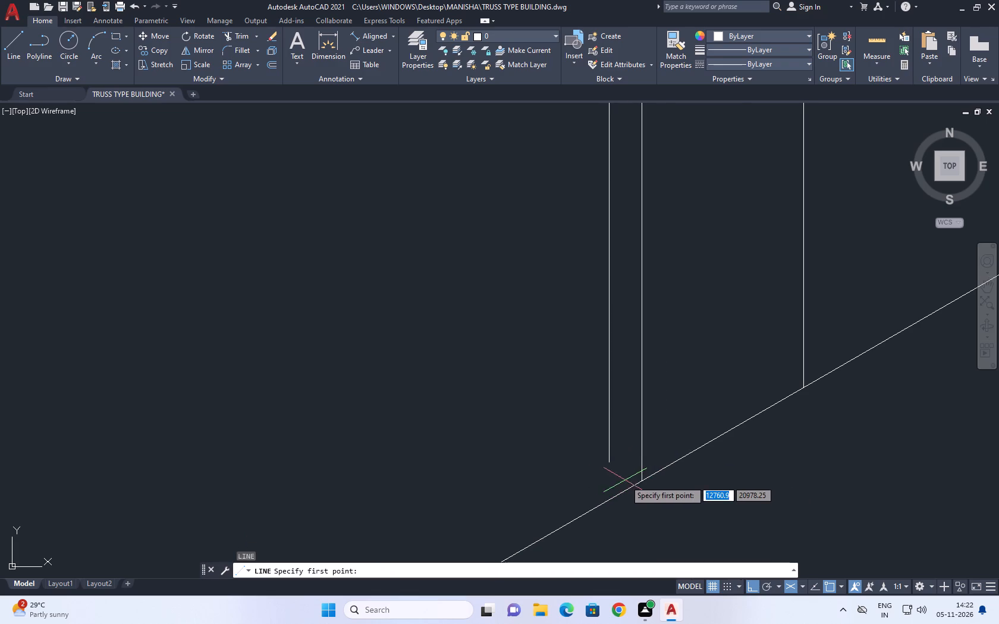
{"action": "left_click", "coordinate": [639, 482]}
{"action": "left_click_drag", "start_coordinate": [611, 462], "coordinate": [598, 456]}
{"action": "key", "text": "space"}
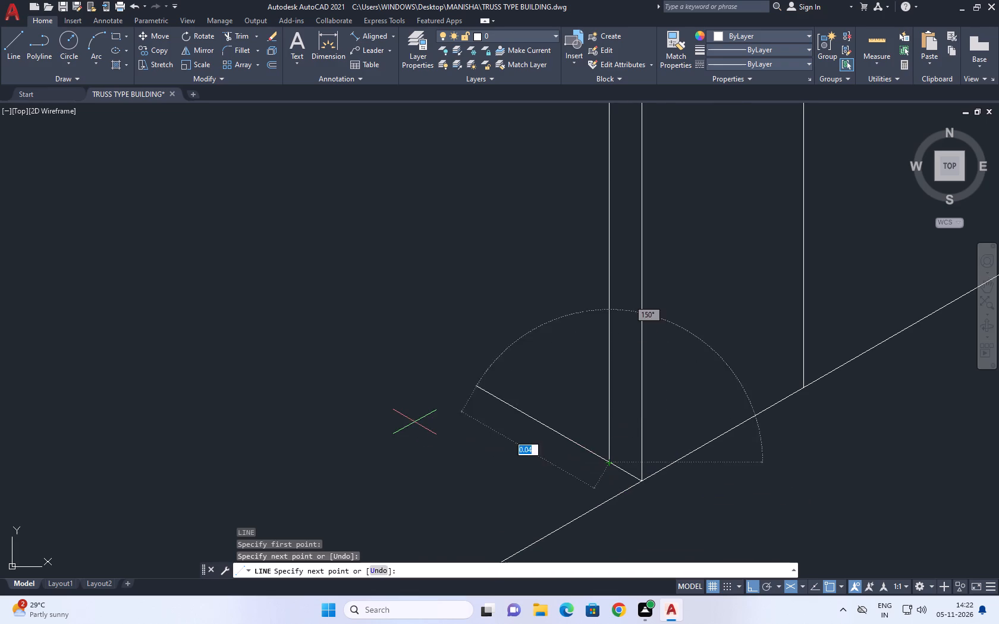
{"action": "scroll", "coordinate": [414, 421], "scroll_direction": "down", "scroll_amount": 9}
{"action": "scroll", "coordinate": [483, 405], "scroll_direction": "up", "scroll_amount": 3}
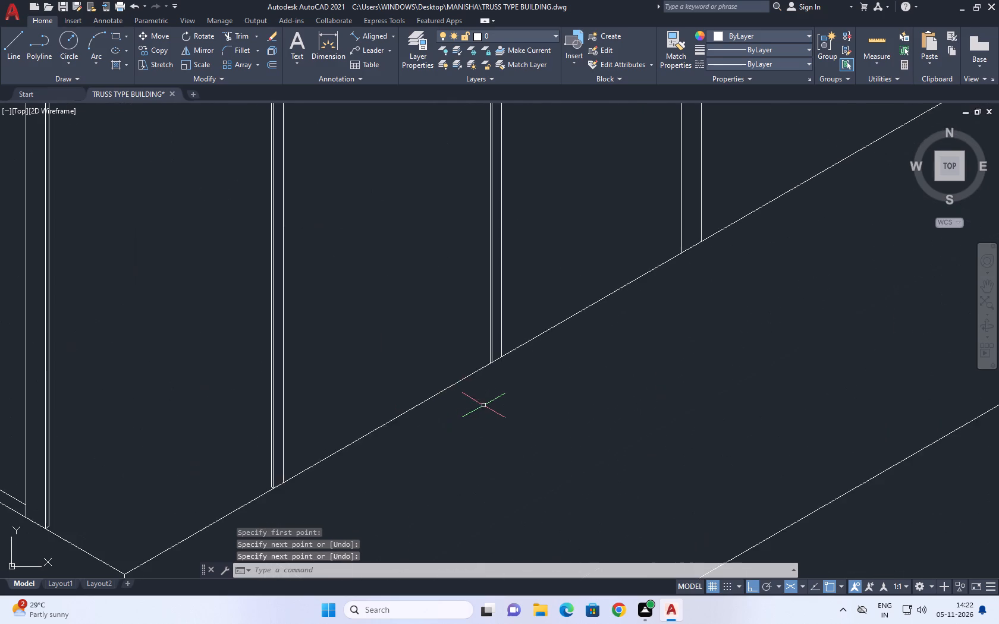
Draw a short depth line at 150° from the foot of the middle line of the side panel's second divider, past its corner-side line.
{"action": "scroll", "coordinate": [483, 405], "scroll_direction": "up", "scroll_amount": 6}
{"action": "scroll", "coordinate": [572, 426], "scroll_direction": "down", "scroll_amount": 3}
{"action": "key", "text": "space"}
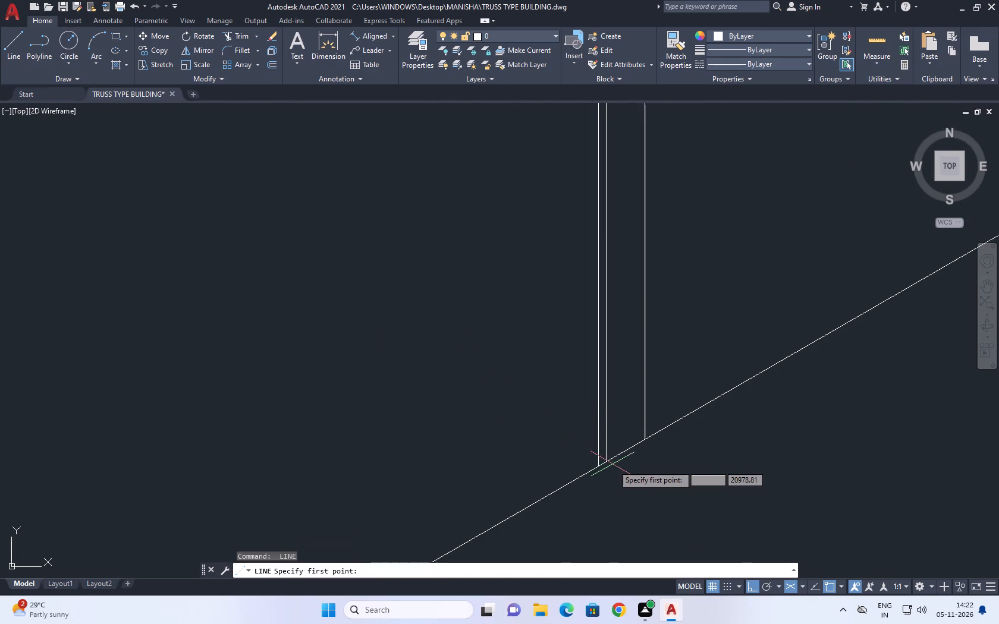
{"action": "scroll", "coordinate": [613, 468], "scroll_direction": "up", "scroll_amount": 4}
{"action": "left_click", "coordinate": [576, 437]}
{"action": "left_click", "coordinate": [450, 394]}
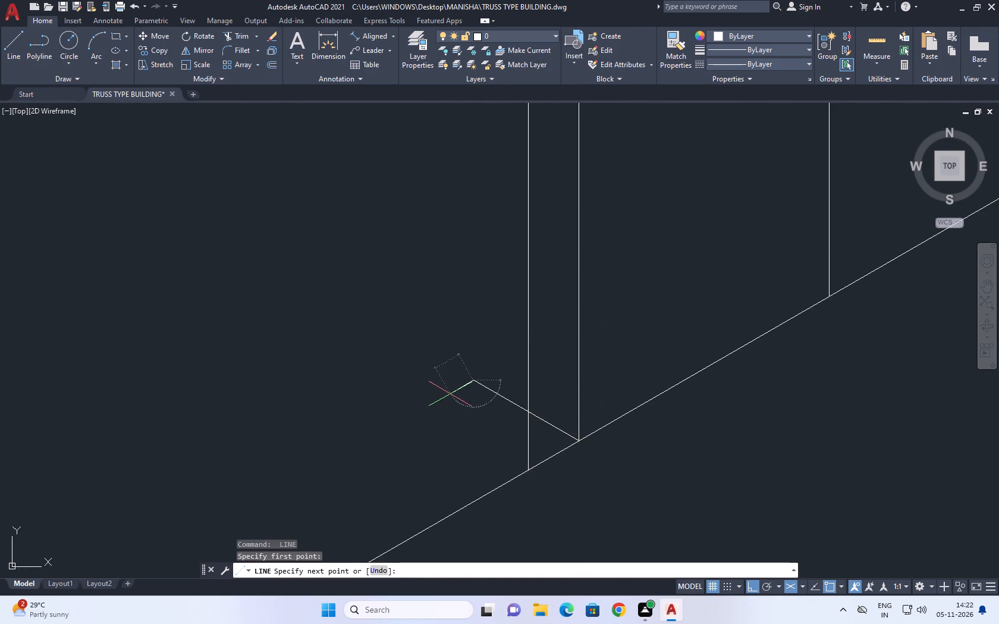
{"action": "key", "text": "space"}
Trim the depth line's excess and the lower end of the second divider's corner-side line where the two cross.
{"action": "type", "text": "TR"}
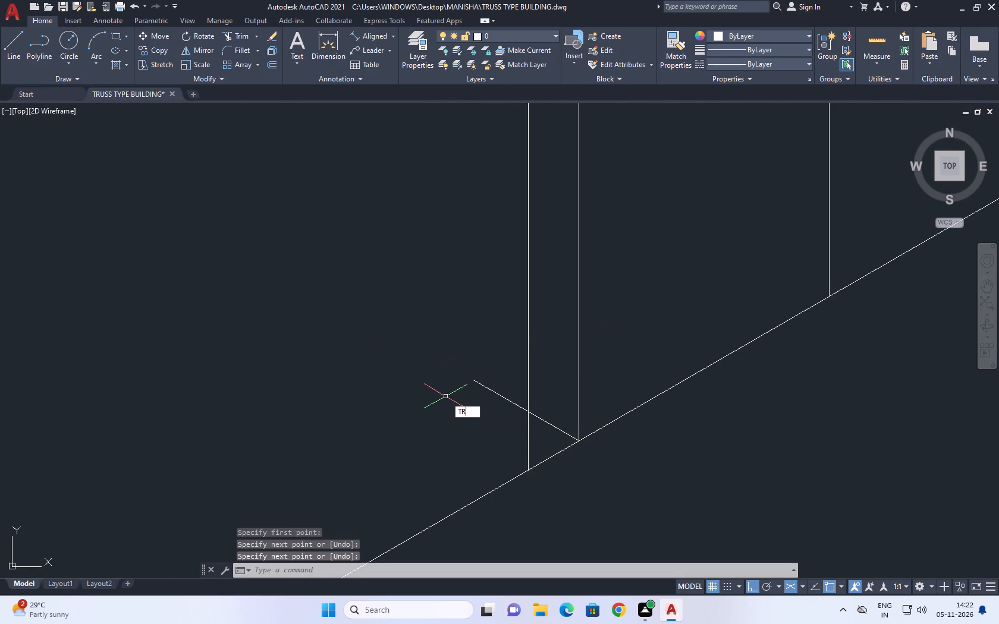
{"action": "key", "text": "space"}
{"action": "left_click", "coordinate": [511, 392]}
{"action": "left_click", "coordinate": [530, 443]}
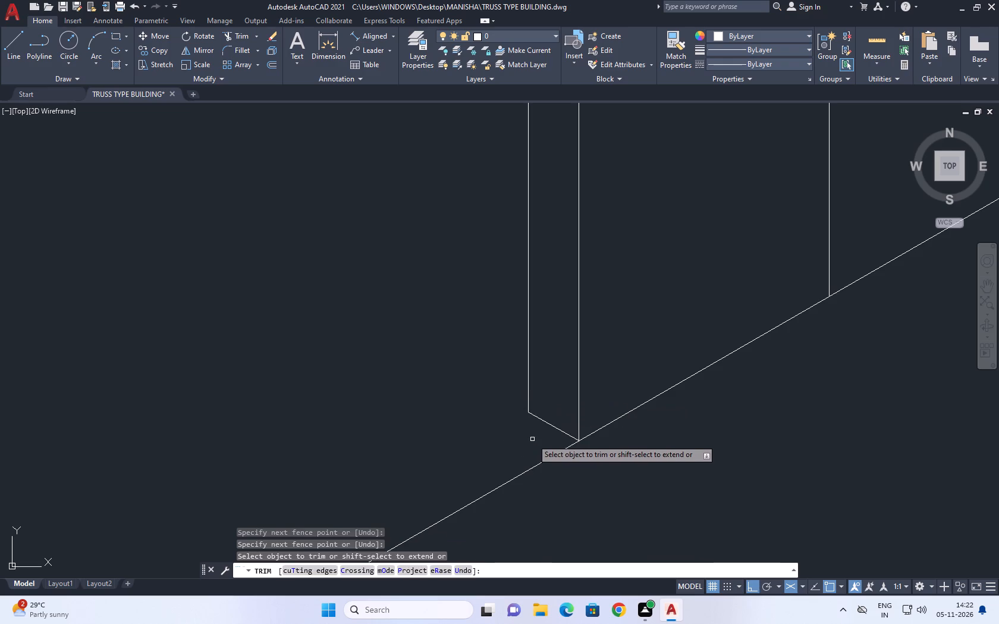
{"action": "scroll", "coordinate": [532, 437], "scroll_direction": "down", "scroll_amount": 6}
{"action": "key", "text": "space"}
Trim the depth line of the divider nearest the outer corner where it projects above the top band's lower edge.
{"action": "scroll", "coordinate": [531, 436], "scroll_direction": "down", "scroll_amount": 3}
{"action": "middle_click_drag", "start_coordinate": [417, 423], "coordinate": [418, 423]}
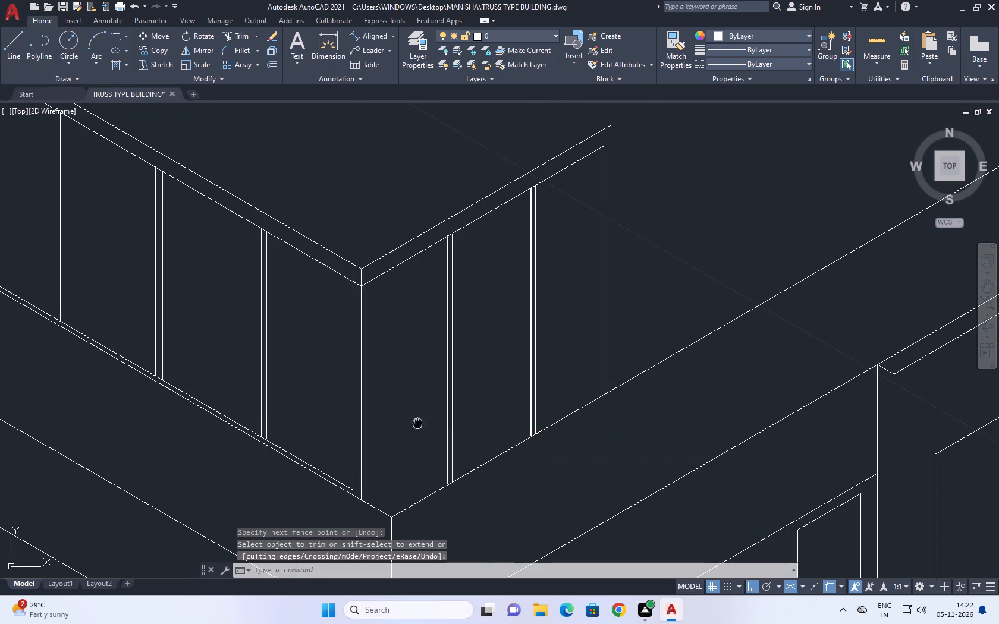
{"action": "middle_click_drag", "start_coordinate": [418, 423], "coordinate": [435, 430]}
{"action": "scroll", "coordinate": [464, 237], "scroll_direction": "up", "scroll_amount": 7}
{"action": "middle_click_drag", "start_coordinate": [451, 274], "coordinate": [483, 358]}
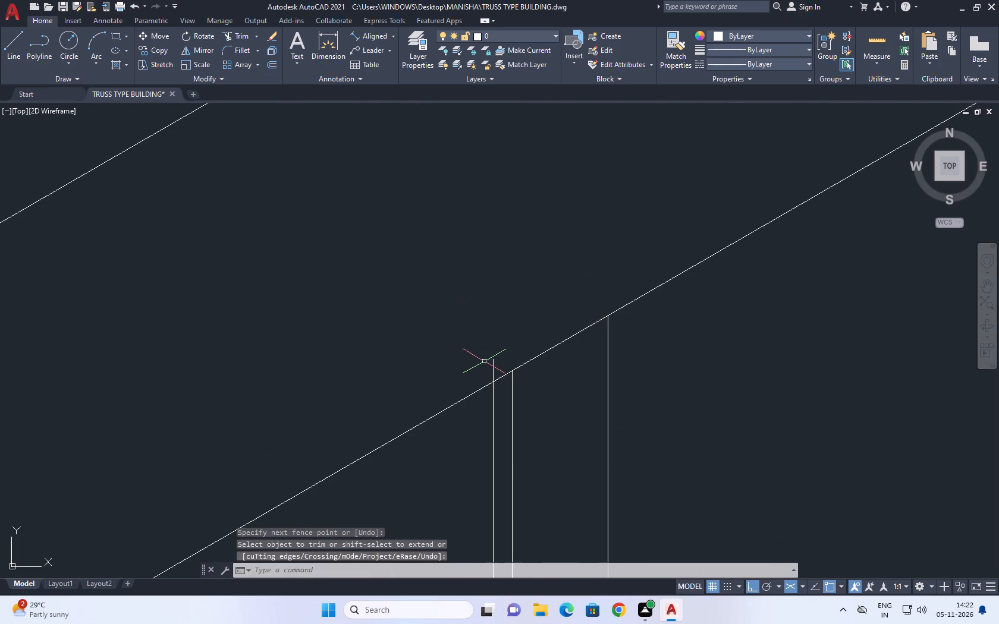
{"action": "key", "text": "t"}
{"action": "key", "text": "r"}
{"action": "key", "text": "space"}
{"action": "left_click", "coordinate": [494, 372]}
{"action": "scroll", "coordinate": [505, 345], "scroll_direction": "down", "scroll_amount": 6}
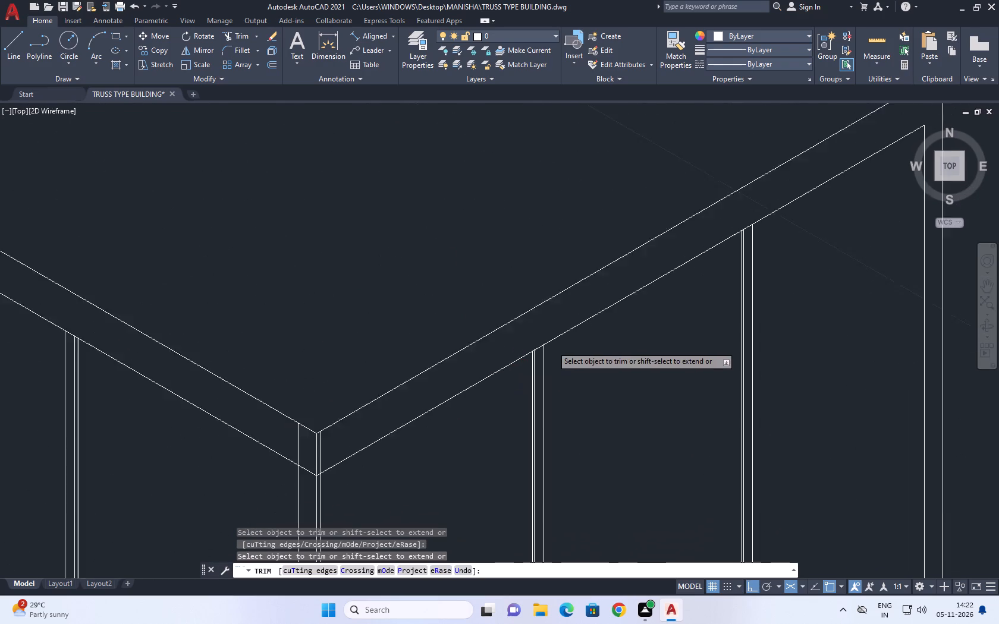
{"action": "scroll", "coordinate": [710, 268], "scroll_direction": "up", "scroll_amount": 2}
{"action": "scroll", "coordinate": [664, 291], "scroll_direction": "up", "scroll_amount": 3}
{"action": "scroll", "coordinate": [433, 234], "scroll_direction": "up", "scroll_amount": 2}
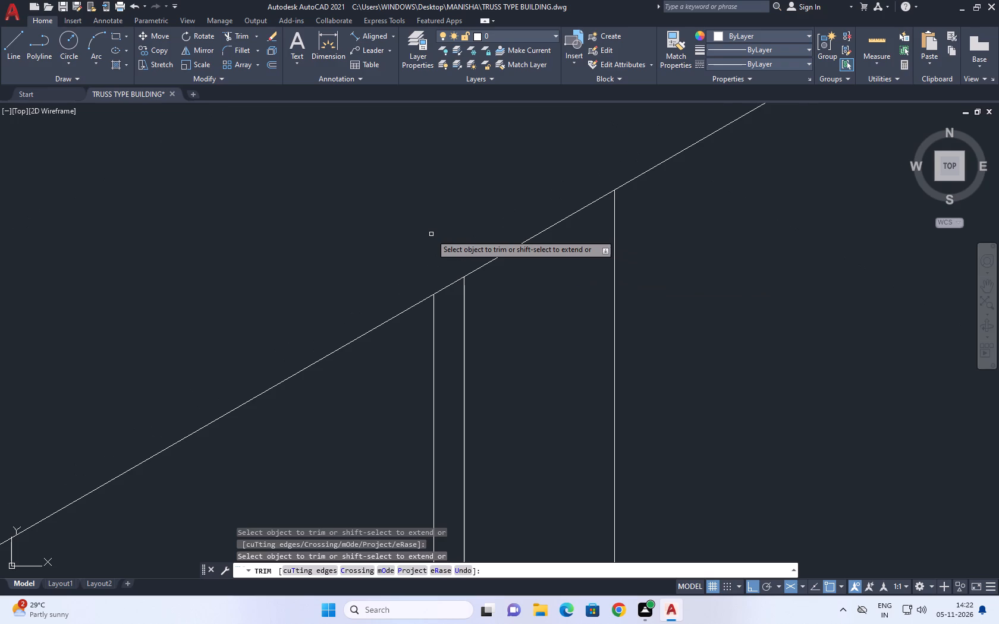
{"action": "key", "text": "space"}
Draw a line about 0.4 long at 30° from the side panel's far inner top corner, extending the band's lower edge past the end.
{"action": "scroll", "coordinate": [431, 233], "scroll_direction": "down", "scroll_amount": 10}
{"action": "middle_click", "coordinate": [542, 286]}
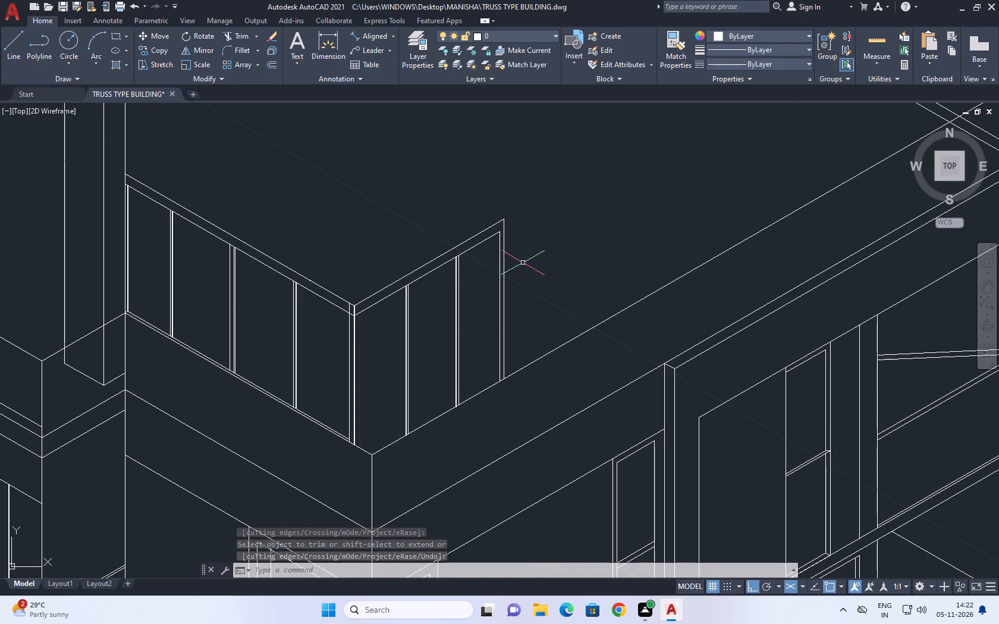
{"action": "middle_click_drag", "start_coordinate": [451, 250], "coordinate": [465, 295]}
{"action": "scroll", "coordinate": [469, 343], "scroll_direction": "down", "scroll_amount": 1}
{"action": "middle_click_drag", "start_coordinate": [467, 351], "coordinate": [450, 389]}
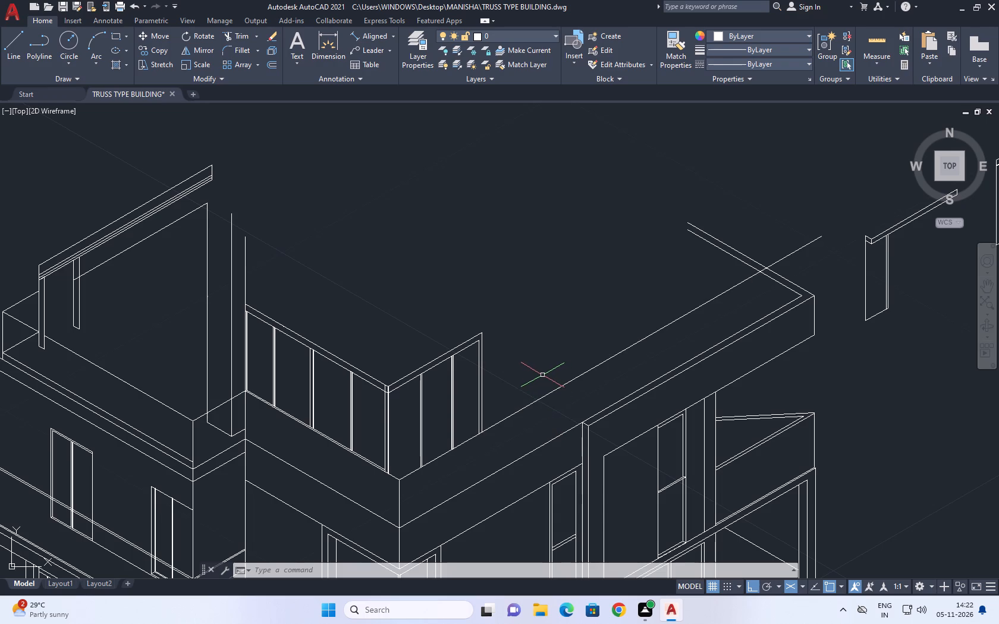
{"action": "scroll", "coordinate": [488, 348], "scroll_direction": "up", "scroll_amount": 1}
{"action": "middle_click_drag", "start_coordinate": [471, 359], "coordinate": [474, 379]}
{"action": "key", "text": "l"}
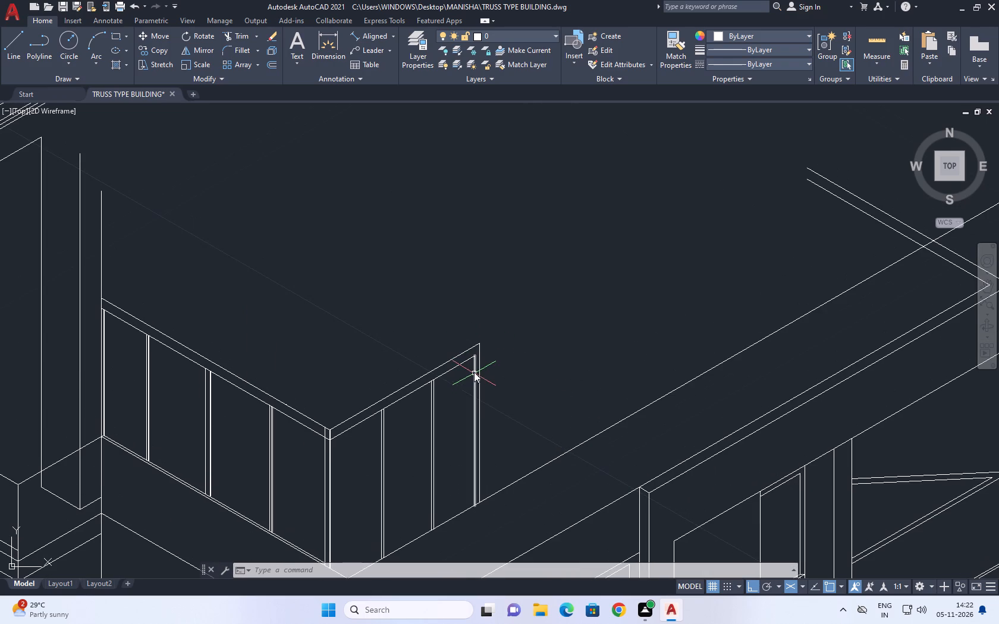
{"action": "key", "text": "space"}
{"action": "scroll", "coordinate": [468, 365], "scroll_direction": "up", "scroll_amount": 2}
{"action": "left_click", "coordinate": [479, 349]}
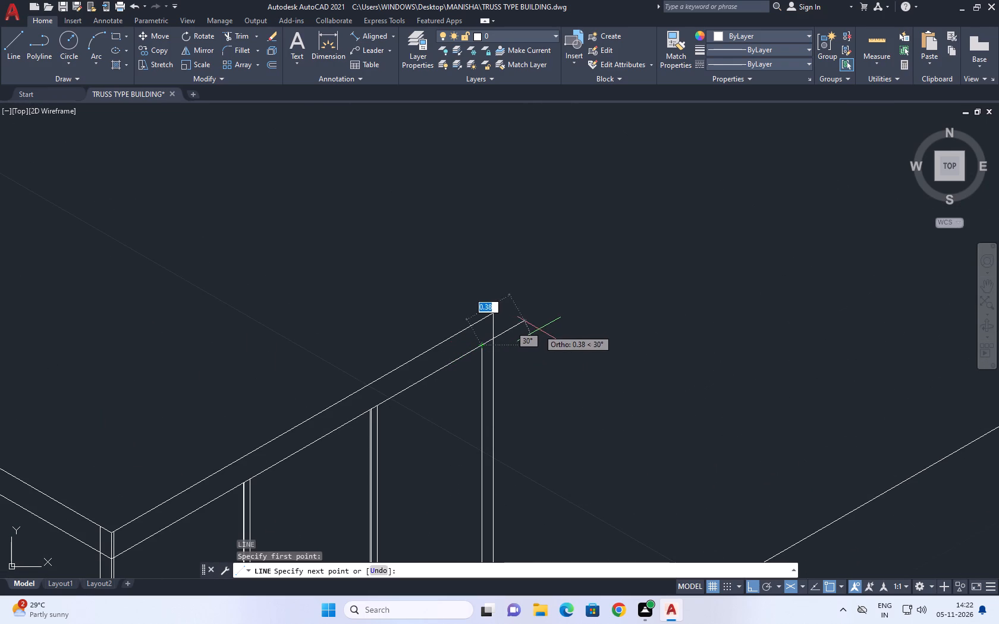
{"action": "left_click", "coordinate": [543, 326]}
{"action": "key", "text": "space"}
Draw a vertical line about 0.38 high upward from the outer end of the extended lower band edge.
{"action": "key", "text": "space"}
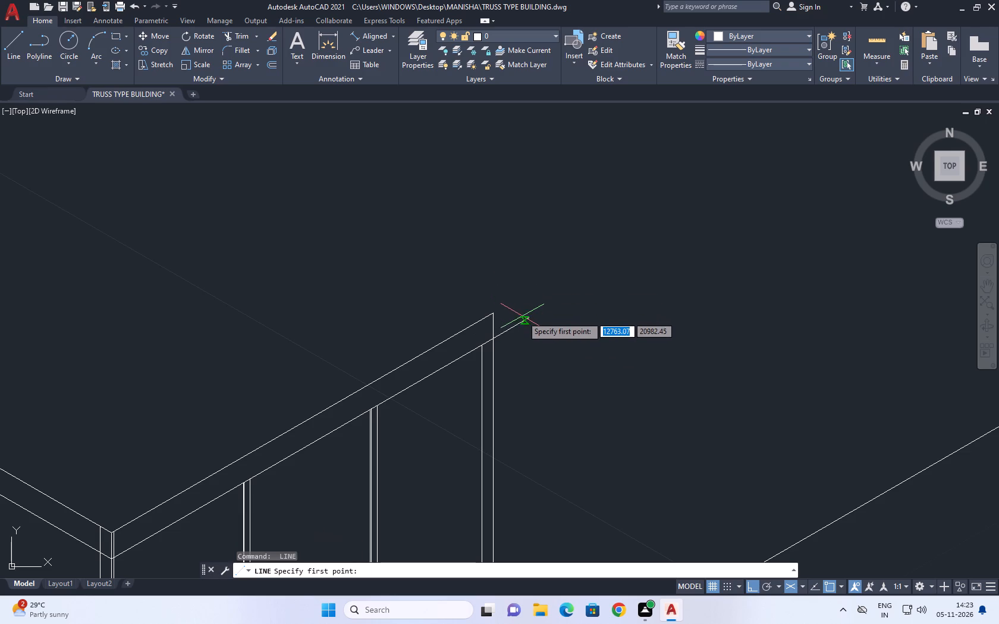
{"action": "left_click", "coordinate": [526, 317]}
{"action": "key", "text": "F5"}
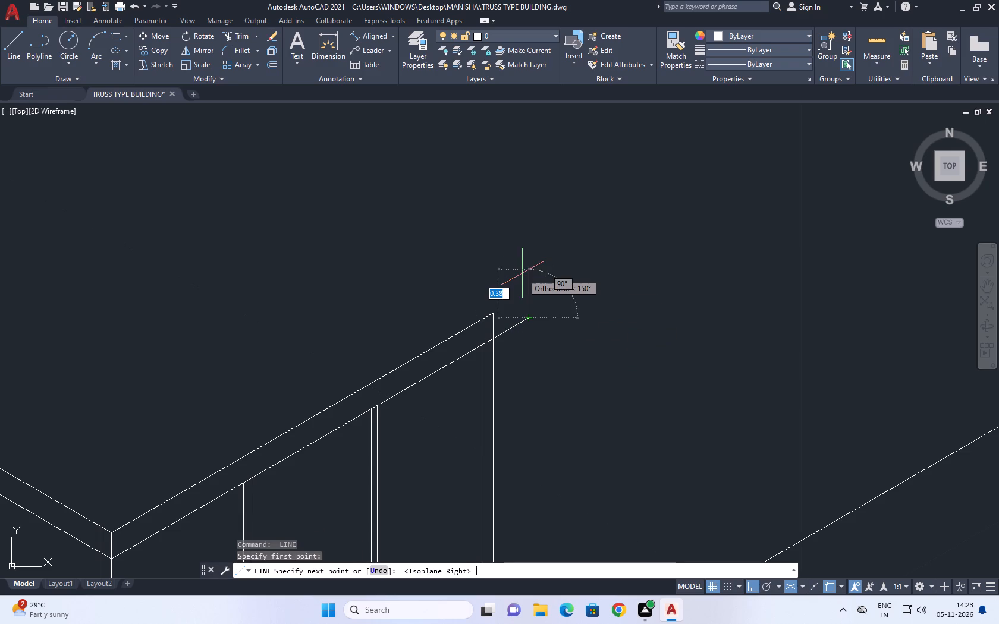
{"action": "left_click", "coordinate": [525, 272]}
{"action": "key", "text": "space"}
Fillet the band's upper edge with the new vertical end line at radius 0.00 to form a sharp corner.
{"action": "key", "text": "f"}
{"action": "key", "text": "space"}
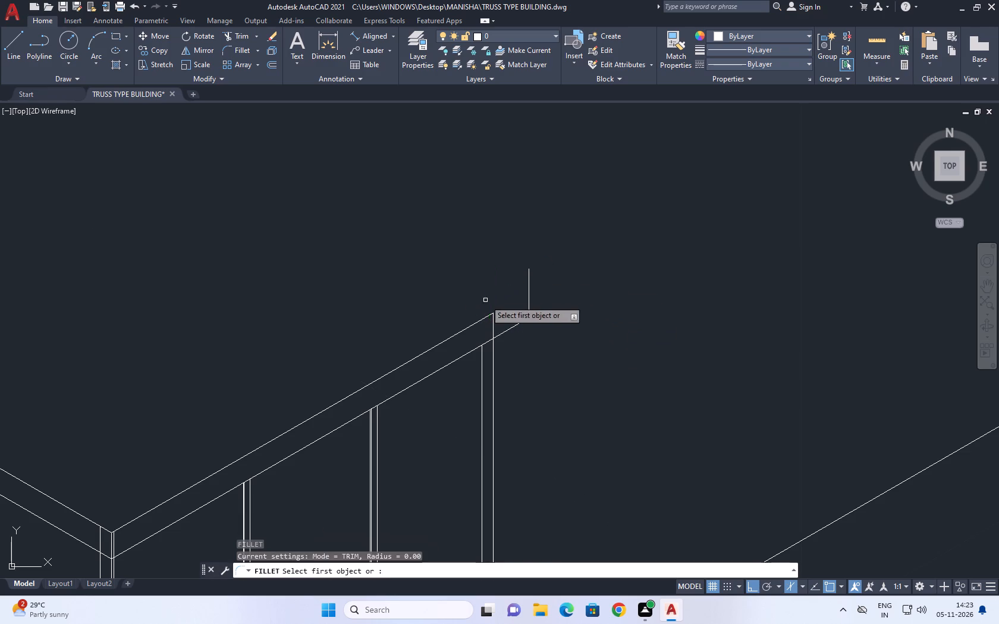
{"action": "left_click", "coordinate": [482, 319]}
{"action": "left_click", "coordinate": [530, 309]}
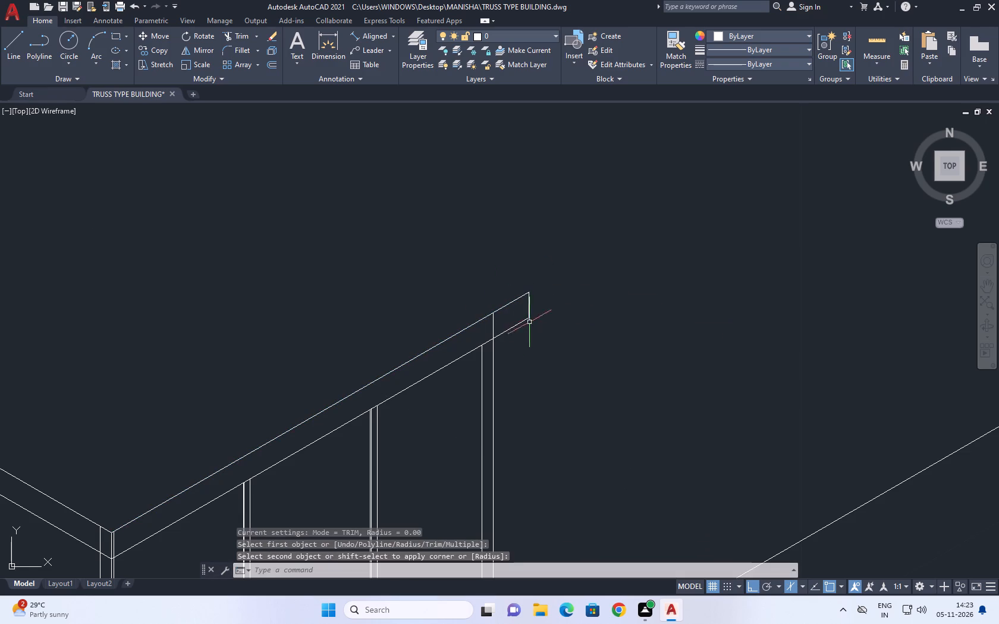
Stretch the top end of the side panel's outermost far-end vertical down to the band's lower edge and clear the selection.
{"action": "scroll", "coordinate": [499, 327], "scroll_direction": "up", "scroll_amount": 1}
{"action": "left_click", "coordinate": [493, 326]}
{"action": "left_click", "coordinate": [478, 327]}
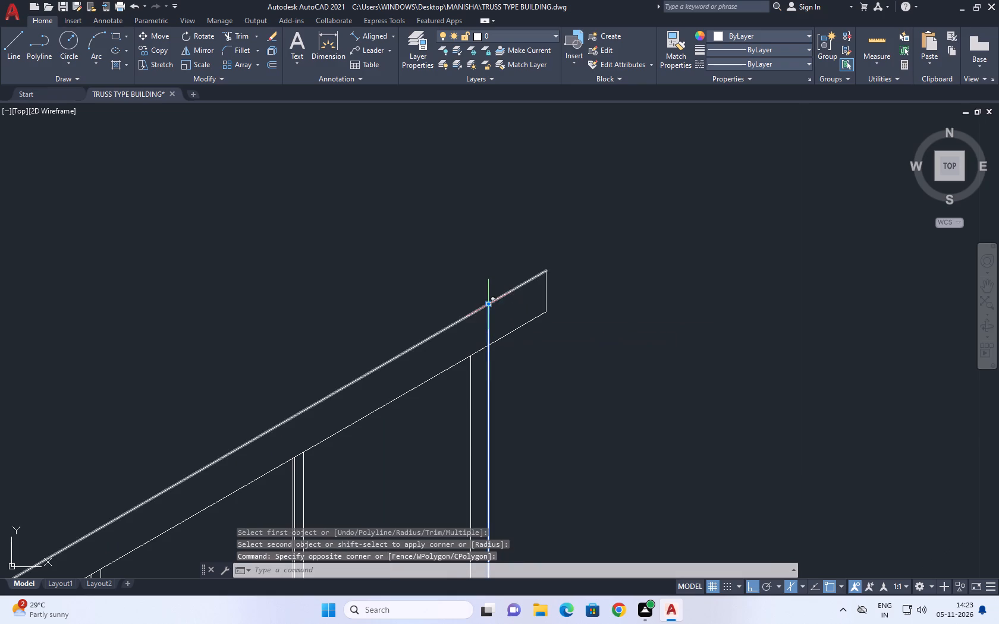
{"action": "left_click", "coordinate": [490, 305]}
{"action": "left_click", "coordinate": [487, 343]}
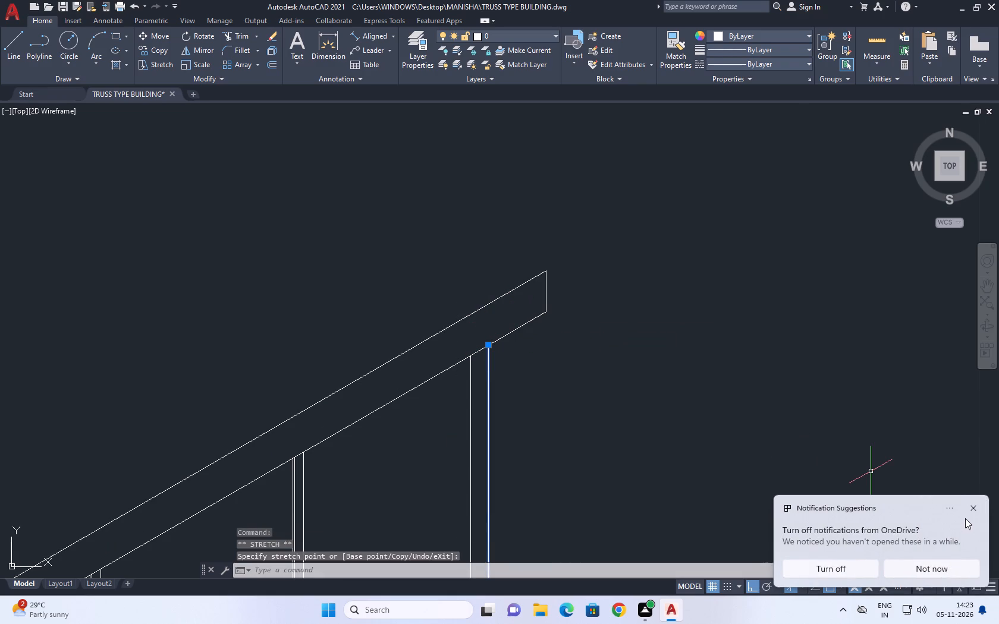
{"action": "left_click", "coordinate": [969, 508]}
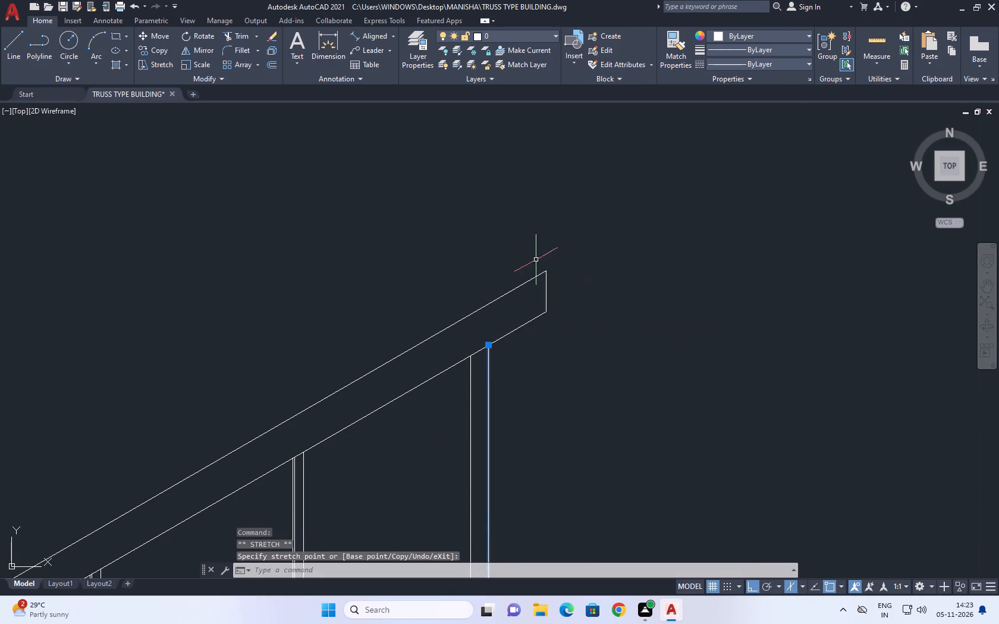
{"action": "right_click_drag", "start_coordinate": [605, 295], "coordinate": [586, 283]}
{"action": "left_click", "coordinate": [633, 489]}
Move the band's vertical end line about 0.19 back along the band at 210° to shorten the overhang.
{"action": "middle_click_drag", "start_coordinate": [573, 341], "coordinate": [580, 358]}
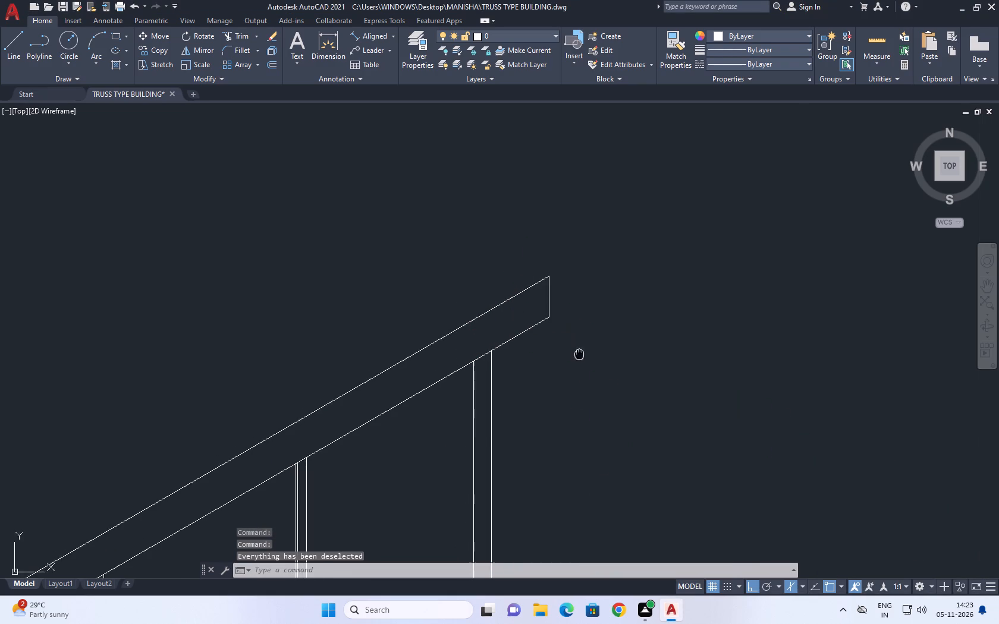
{"action": "middle_click_drag", "start_coordinate": [580, 358], "coordinate": [601, 408]}
{"action": "left_click_drag", "start_coordinate": [604, 443], "coordinate": [595, 421]}
{"action": "left_click", "coordinate": [581, 322]}
{"action": "left_click_drag", "start_coordinate": [604, 421], "coordinate": [592, 382]}
{"action": "left_click", "coordinate": [558, 285]}
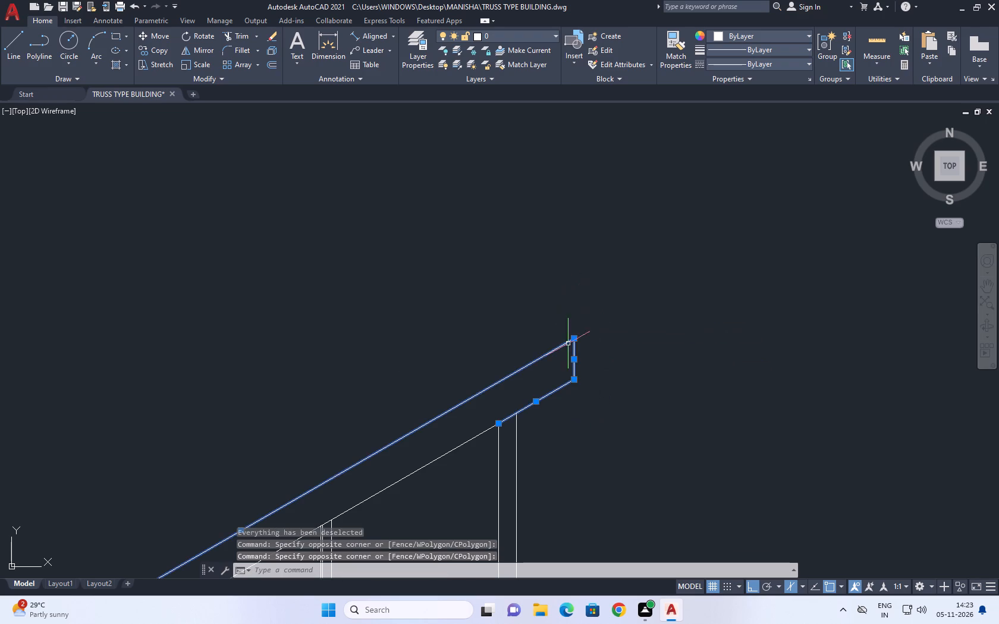
{"action": "left_click", "coordinate": [575, 361]}
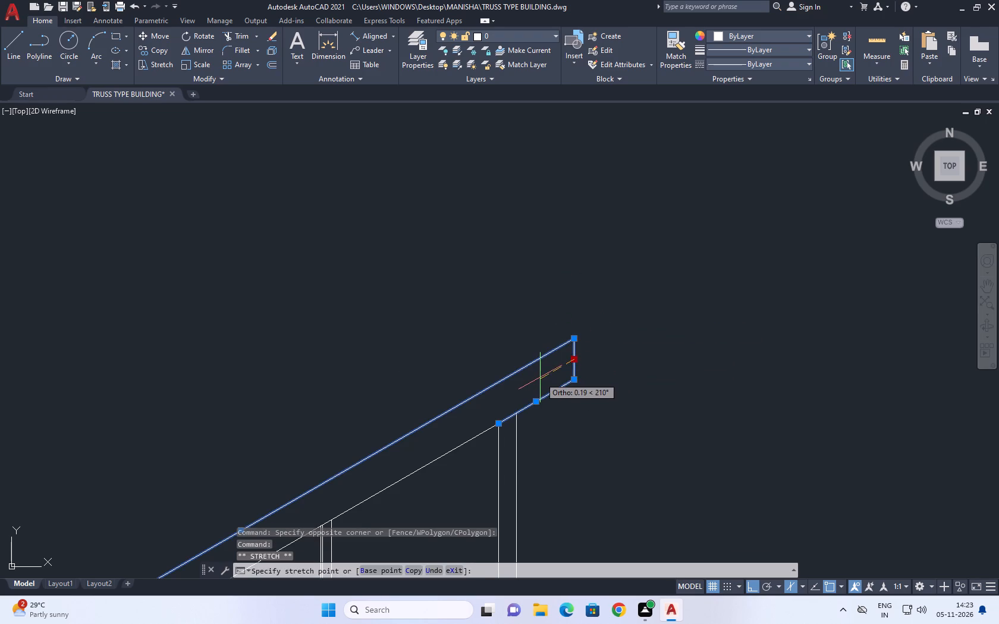
{"action": "left_click", "coordinate": [540, 378]}
{"action": "middle_click_drag", "start_coordinate": [574, 350], "coordinate": [583, 326]}
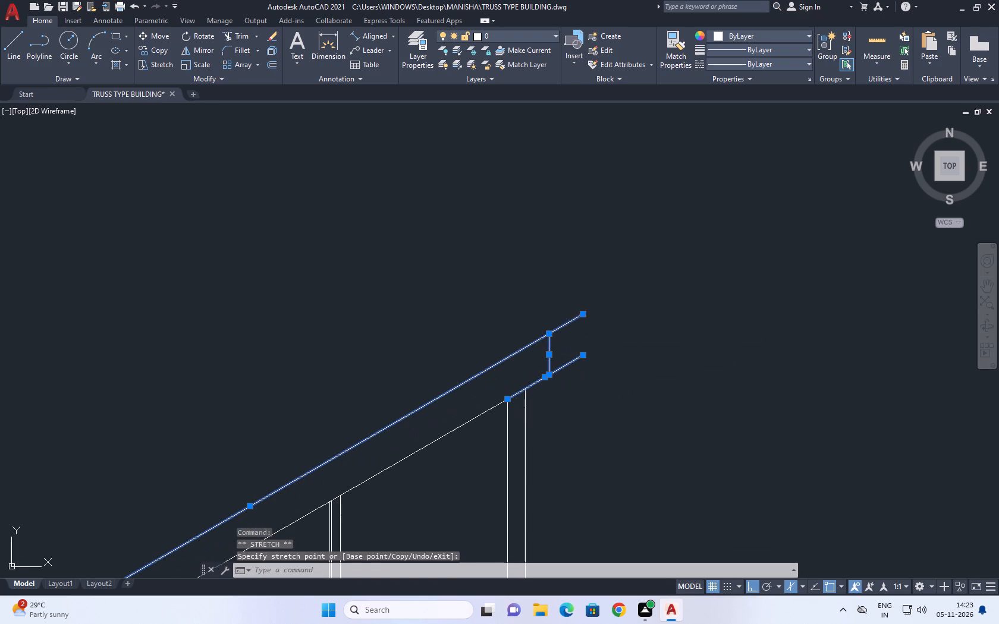
{"action": "key", "text": "Escape"}
Trim both band edges beyond the moved end line and the lower-edge segment between the side panel's two far-end verticals.
{"action": "key", "text": "t"}
{"action": "key", "text": "r"}
{"action": "key", "text": "space"}
{"action": "left_click", "coordinate": [562, 296]}
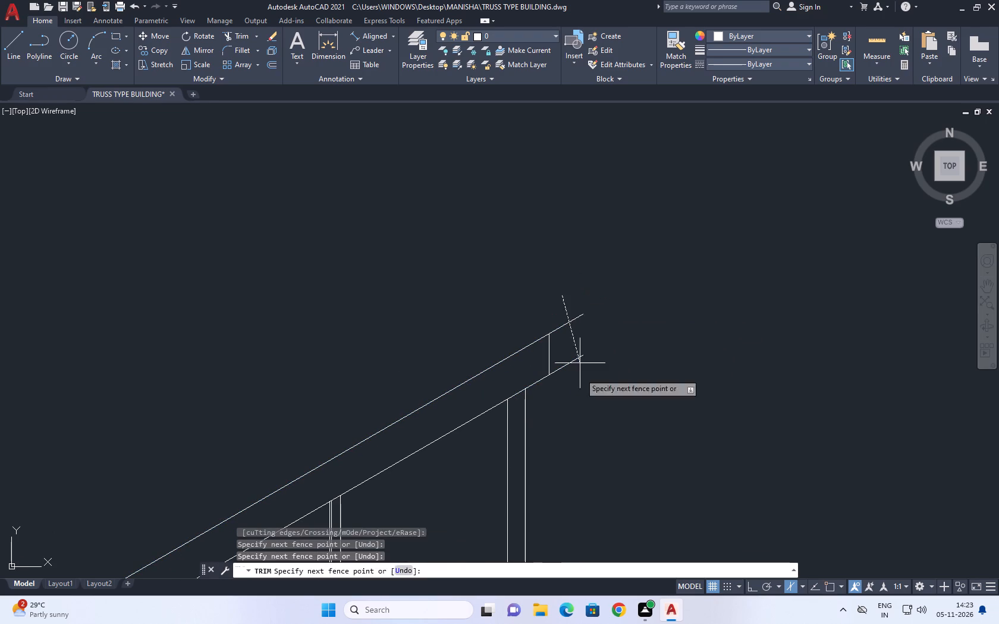
{"action": "left_click", "coordinate": [579, 424]}
{"action": "left_click", "coordinate": [517, 396]}
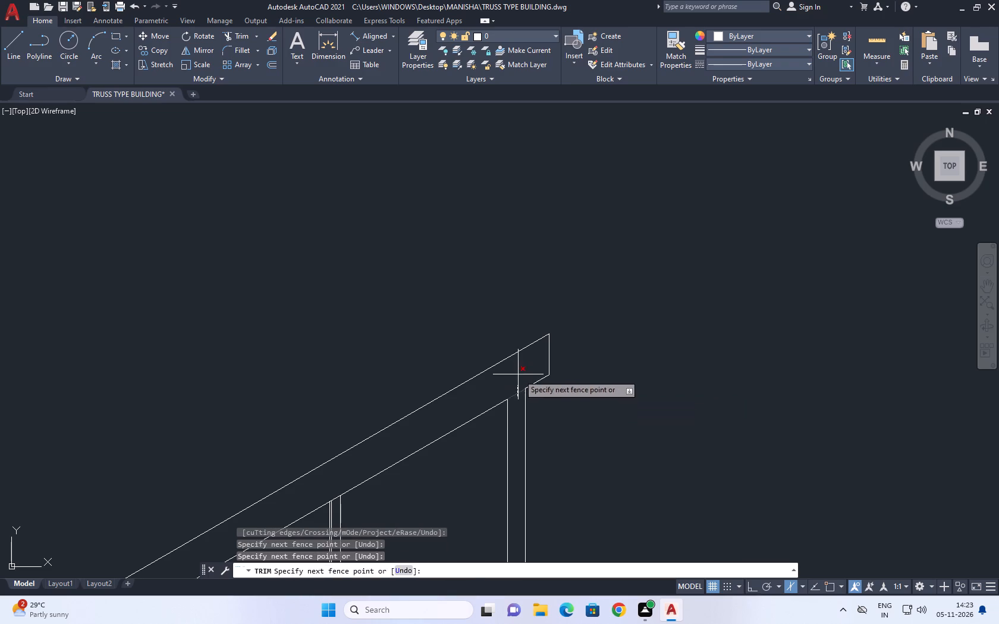
{"action": "left_click", "coordinate": [519, 382]}
{"action": "right_click", "coordinate": [615, 307]}
{"action": "left_click", "coordinate": [653, 335]}
{"action": "left_click", "coordinate": [649, 330]}
{"action": "scroll", "coordinate": [648, 350], "scroll_direction": "down", "scroll_amount": 3}
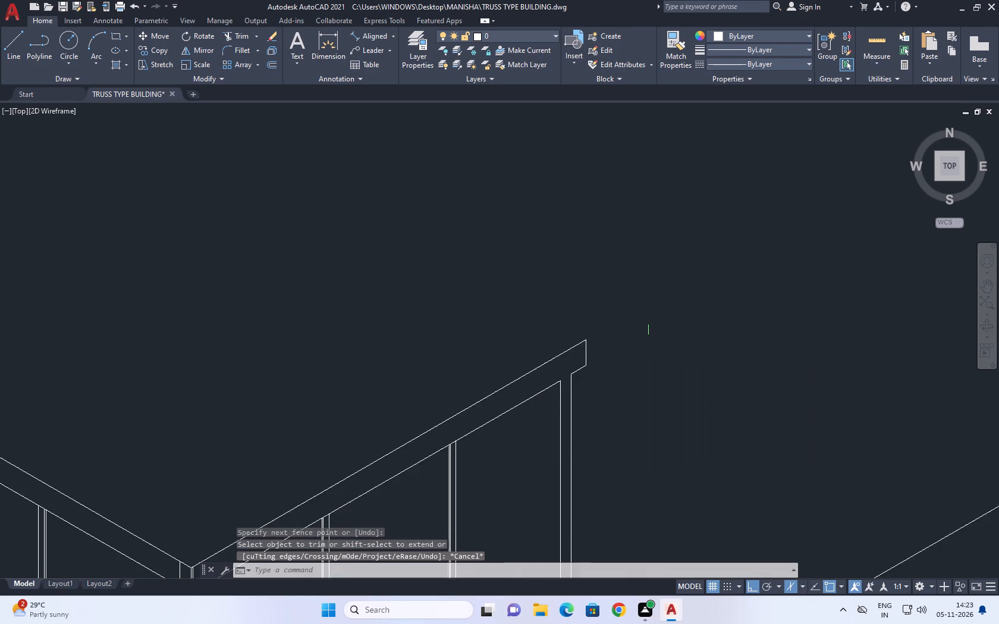
{"action": "middle_click_drag", "start_coordinate": [647, 370], "coordinate": [652, 386]}
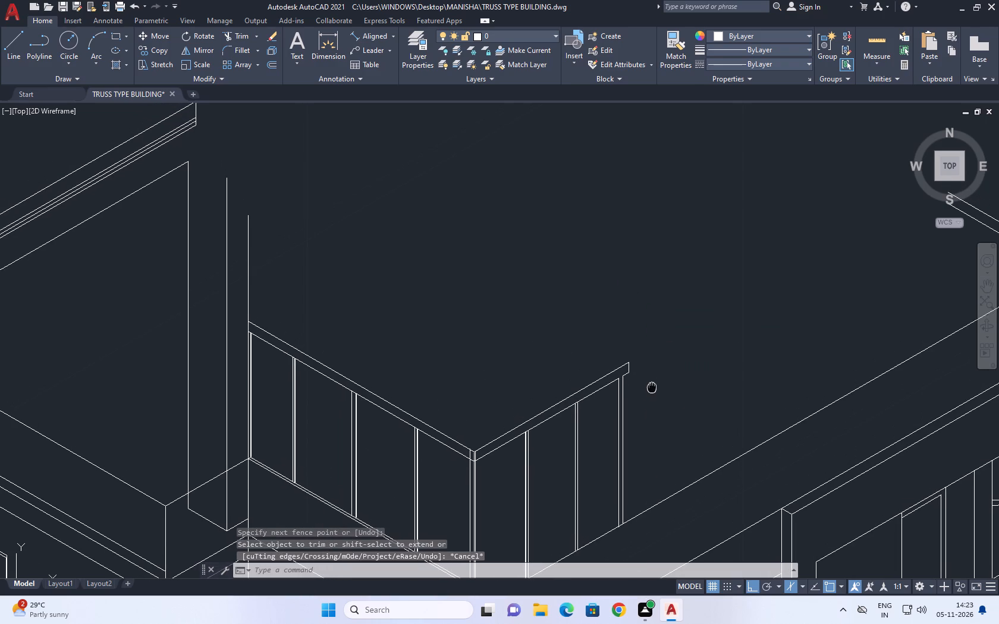
Extend the top band's lower edge across the gap between the side panel's two far-end verticals to its end line.
{"action": "middle_click_drag", "start_coordinate": [652, 386], "coordinate": [651, 386]}
{"action": "key", "text": "e"}
{"action": "key", "text": "x"}
{"action": "key", "text": "space"}
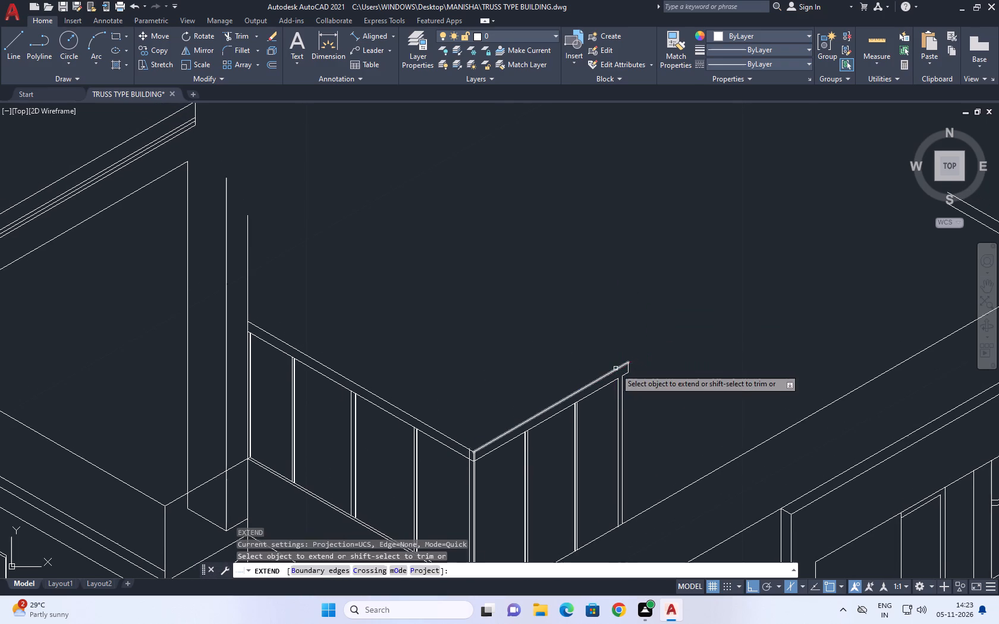
{"action": "scroll", "coordinate": [615, 370], "scroll_direction": "up", "scroll_amount": 1}
{"action": "double_click", "coordinate": [610, 389]}
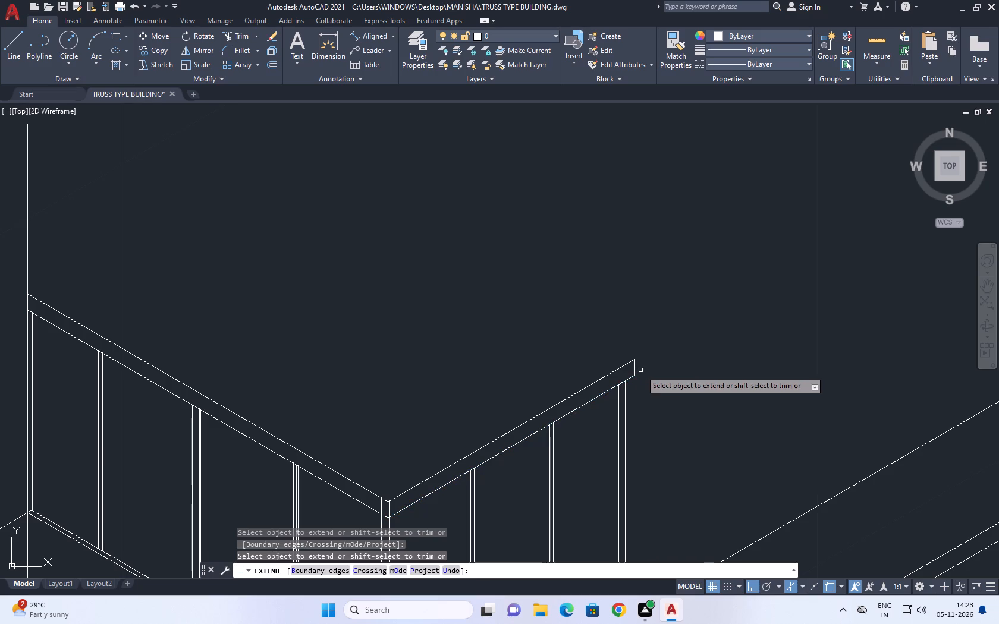
{"action": "key", "text": "Escape"}
Draw a long line at 30° across the open area behind the divided panel enclosure, starting just behind its top band.
{"action": "scroll", "coordinate": [641, 362], "scroll_direction": "down", "scroll_amount": 3}
{"action": "scroll", "coordinate": [655, 365], "scroll_direction": "up", "scroll_amount": 1}
{"action": "middle_click_drag", "start_coordinate": [656, 379], "coordinate": [578, 359]}
{"action": "scroll", "coordinate": [586, 357], "scroll_direction": "down", "scroll_amount": 1}
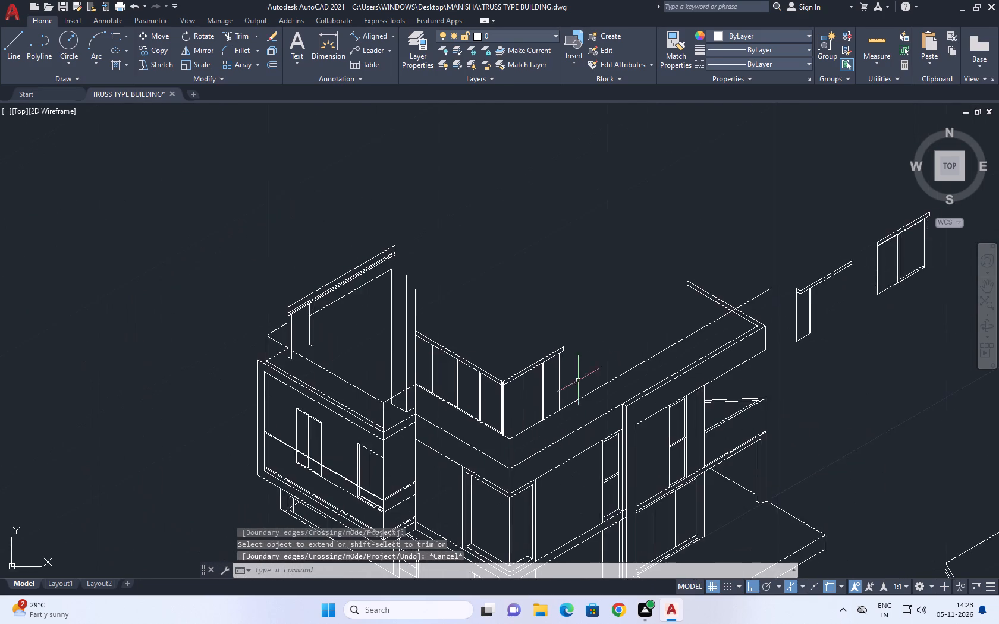
{"action": "scroll", "coordinate": [588, 399], "scroll_direction": "down", "scroll_amount": 1}
{"action": "middle_click_drag", "start_coordinate": [668, 416], "coordinate": [533, 406]}
{"action": "middle_click_drag", "start_coordinate": [511, 364], "coordinate": [514, 386]}
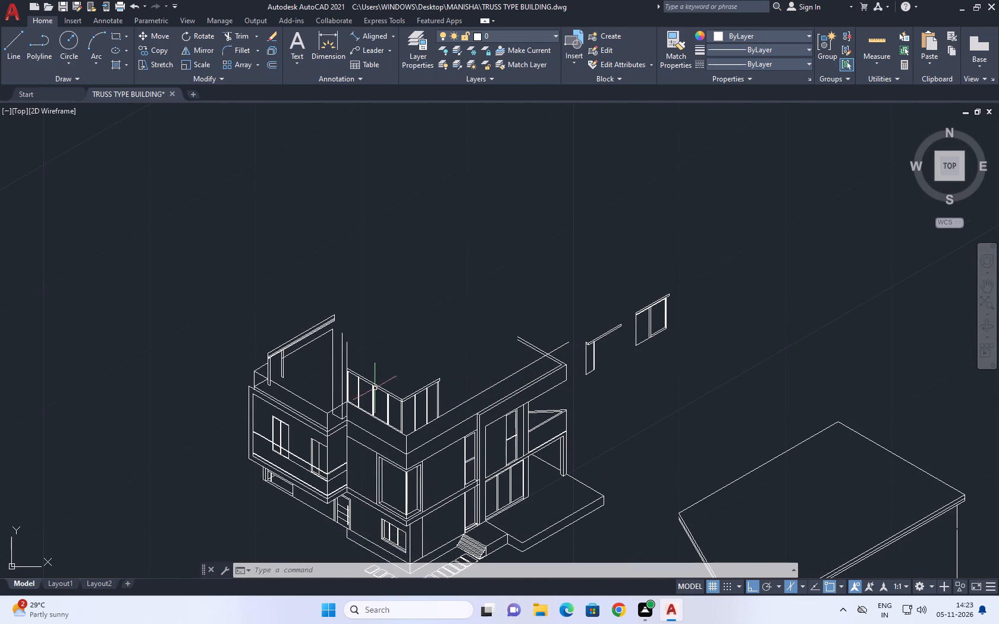
{"action": "middle_click_drag", "start_coordinate": [384, 396], "coordinate": [420, 381]}
{"action": "scroll", "coordinate": [423, 376], "scroll_direction": "up", "scroll_amount": 2}
{"action": "middle_click_drag", "start_coordinate": [467, 358], "coordinate": [448, 396]}
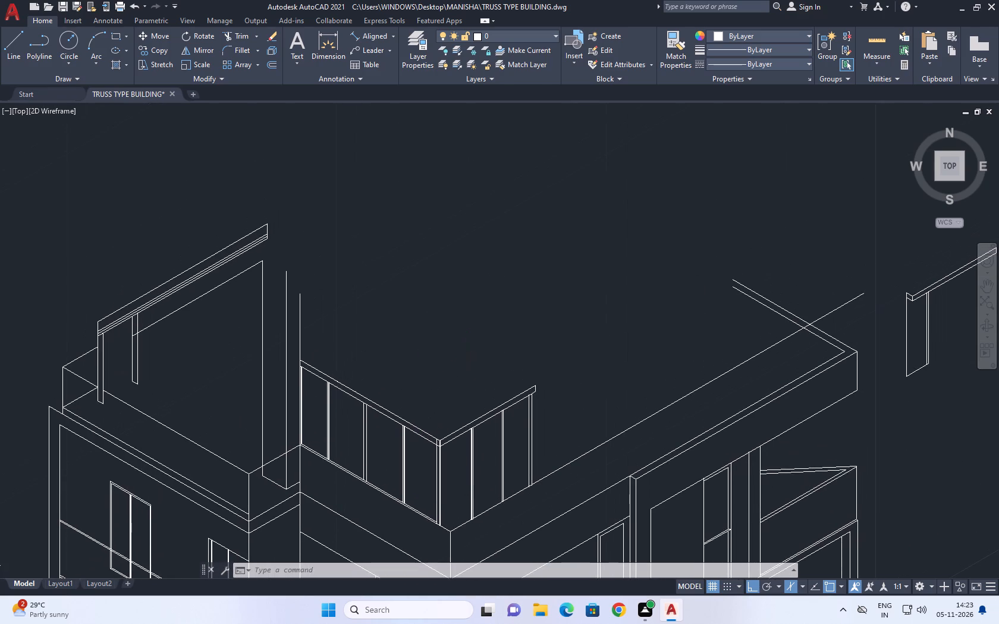
{"action": "key", "text": "l"}
{"action": "key", "text": "space"}
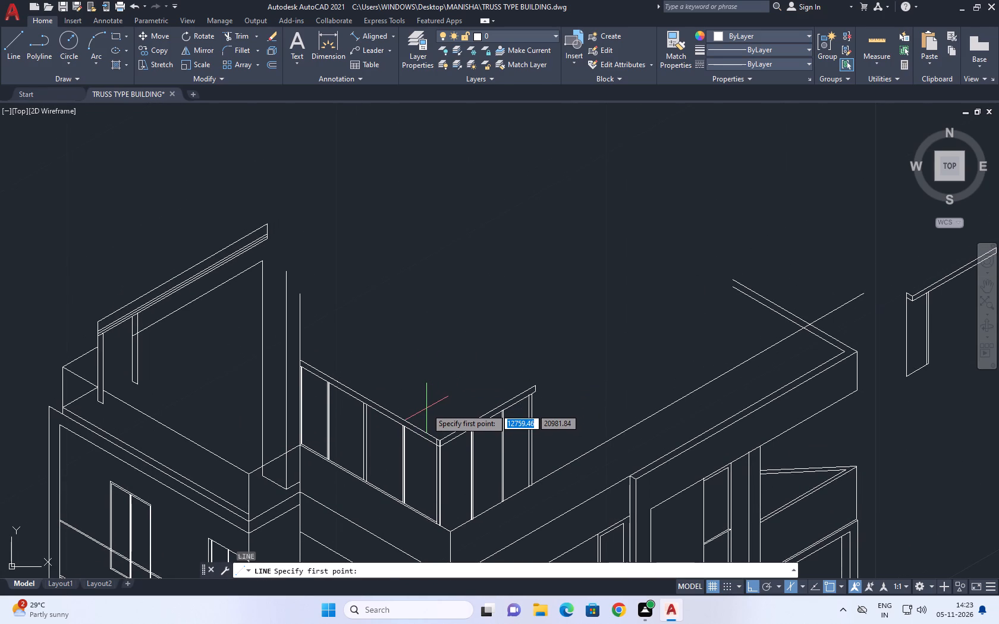
{"action": "left_click", "coordinate": [426, 408]}
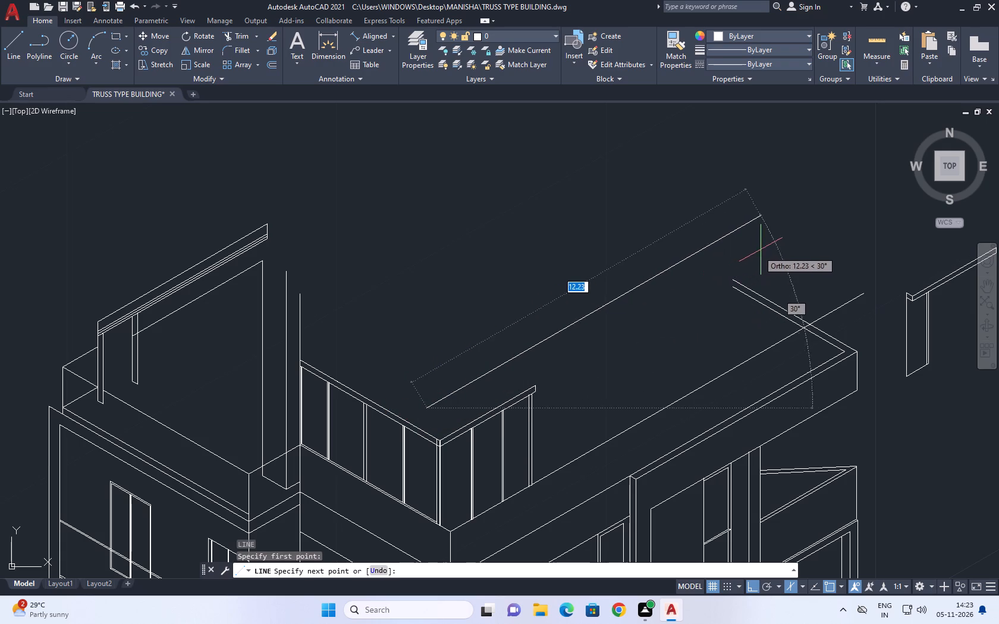
{"action": "left_click", "coordinate": [812, 221]}
{"action": "key", "text": "space"}
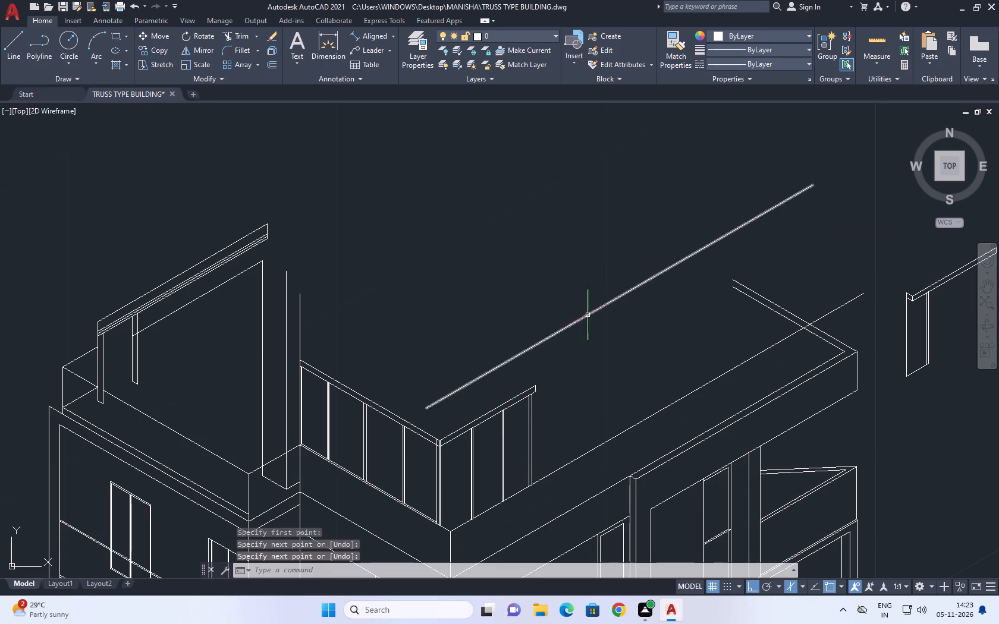
Trim the panel base line behind the long parapet where it passes the far parapet's outer and inner edges.
{"action": "middle_click_drag", "start_coordinate": [740, 338], "coordinate": [718, 330]}
{"action": "middle_click_drag", "start_coordinate": [712, 313], "coordinate": [632, 356]}
{"action": "type", "text": "TR"}
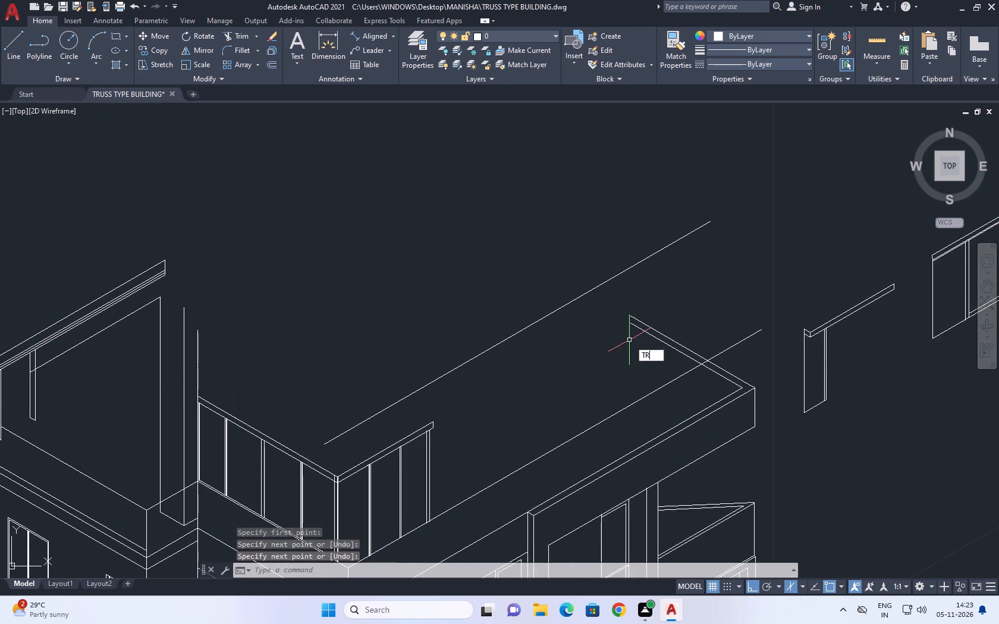
{"action": "key", "text": "space"}
{"action": "left_click_drag", "start_coordinate": [747, 352], "coordinate": [742, 347]}
{"action": "left_click", "coordinate": [712, 314]}
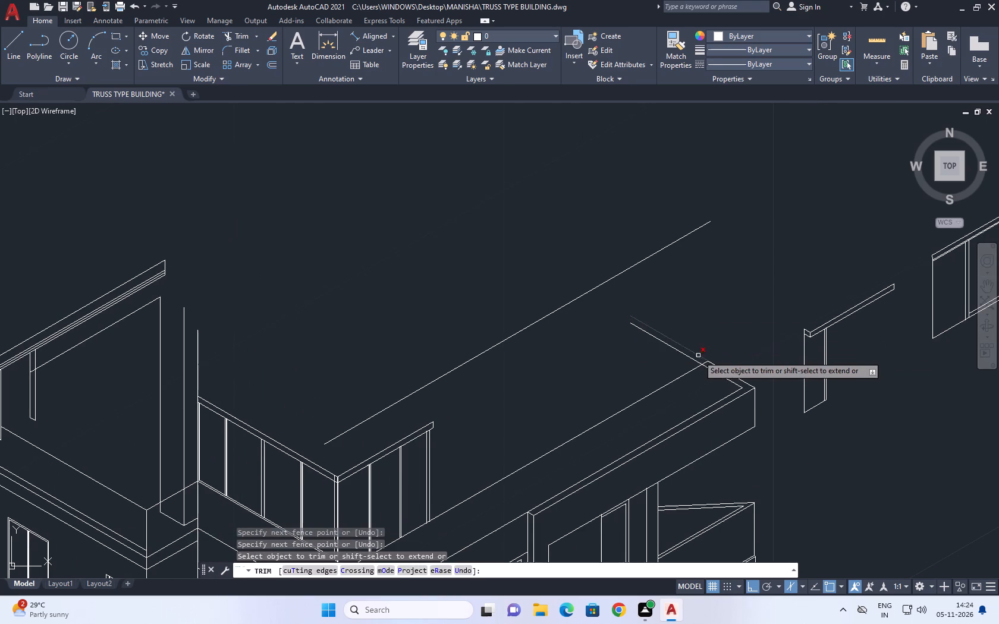
{"action": "scroll", "coordinate": [698, 355], "scroll_direction": "up", "scroll_amount": 5}
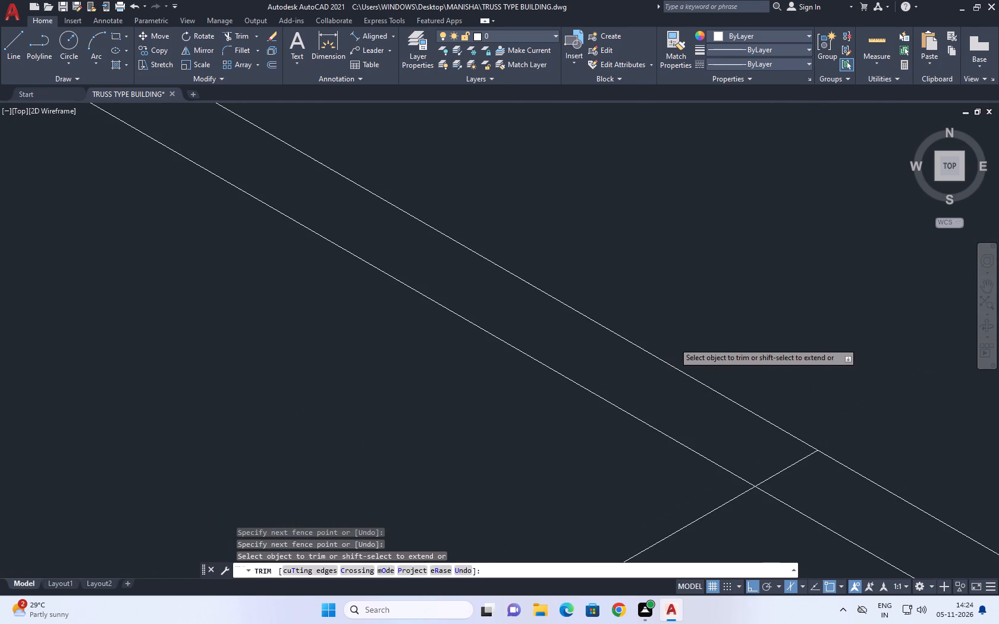
{"action": "left_click_drag", "start_coordinate": [771, 468], "coordinate": [773, 471]}
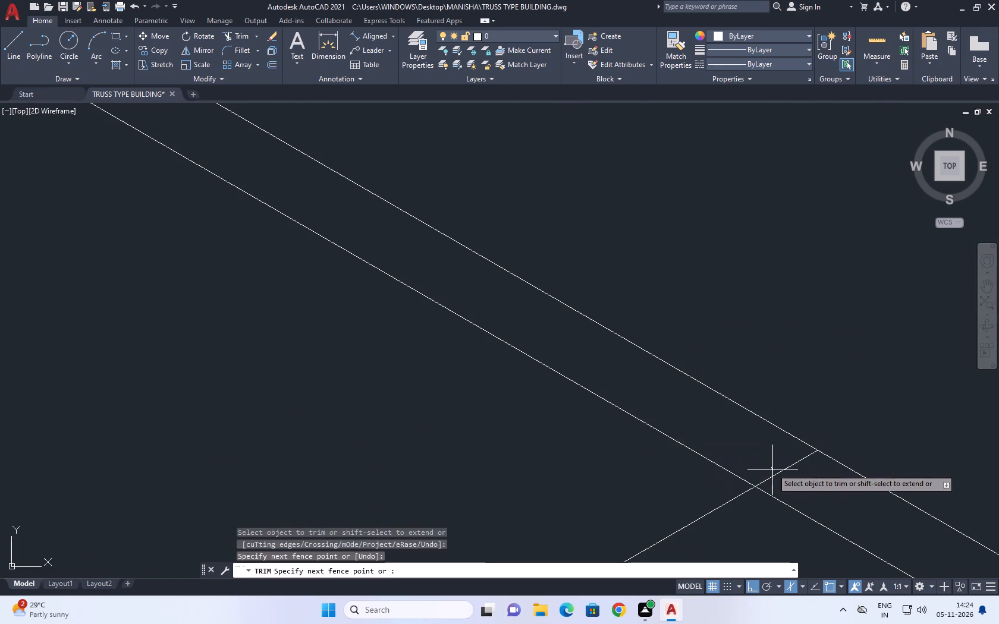
{"action": "left_click_drag", "start_coordinate": [773, 471], "coordinate": [774, 473]}
{"action": "left_click", "coordinate": [794, 478]}
{"action": "key", "text": "space"}
Move the detached two-pane banded panel by its lower near corner onto the base line behind the long parapet, with Ortho off.
{"action": "scroll", "coordinate": [725, 410], "scroll_direction": "down", "scroll_amount": 3}
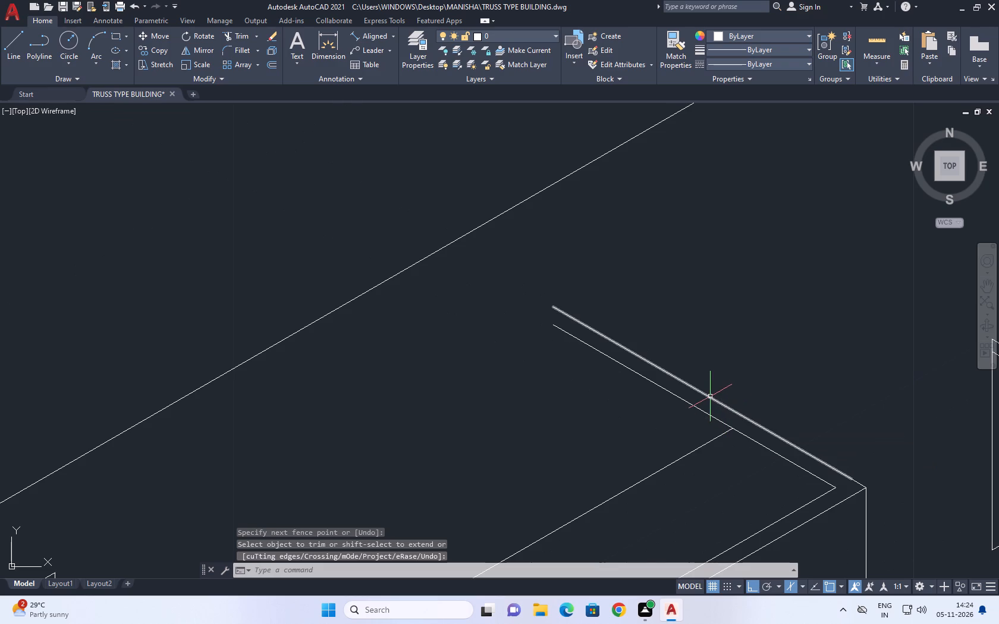
{"action": "scroll", "coordinate": [709, 396], "scroll_direction": "down", "scroll_amount": 3}
{"action": "middle_click_drag", "start_coordinate": [850, 389], "coordinate": [807, 376]}
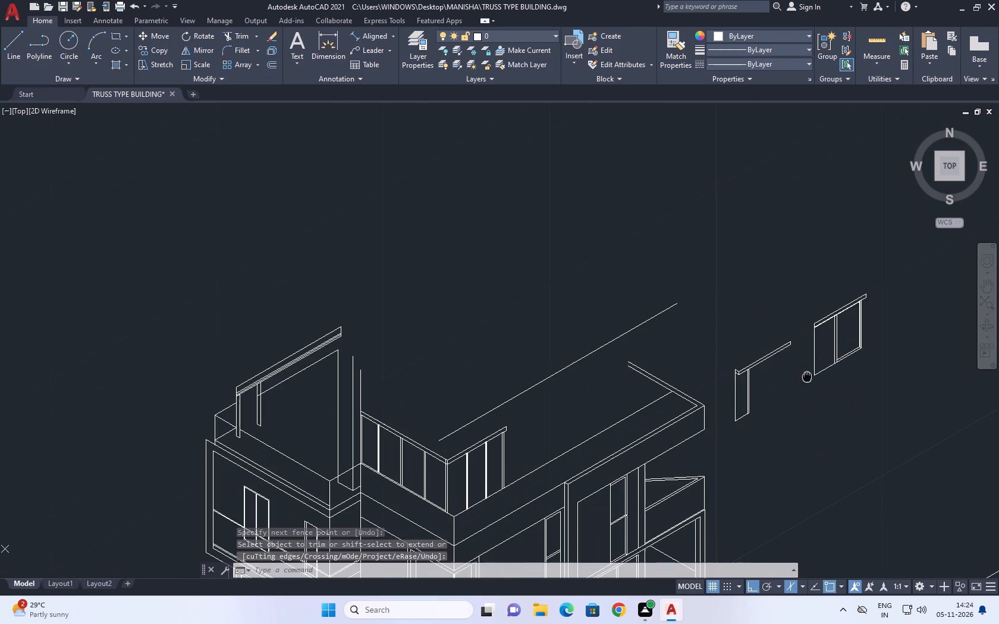
{"action": "left_click", "coordinate": [792, 284]}
{"action": "left_click", "coordinate": [900, 417]}
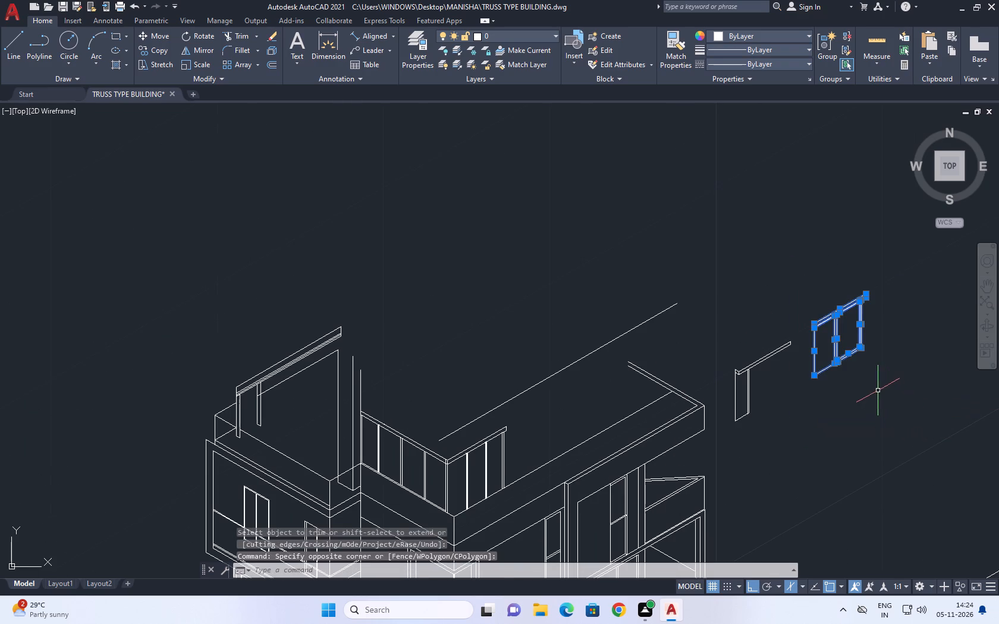
{"action": "key", "text": "m"}
{"action": "key", "text": "space"}
{"action": "left_click", "coordinate": [814, 376]}
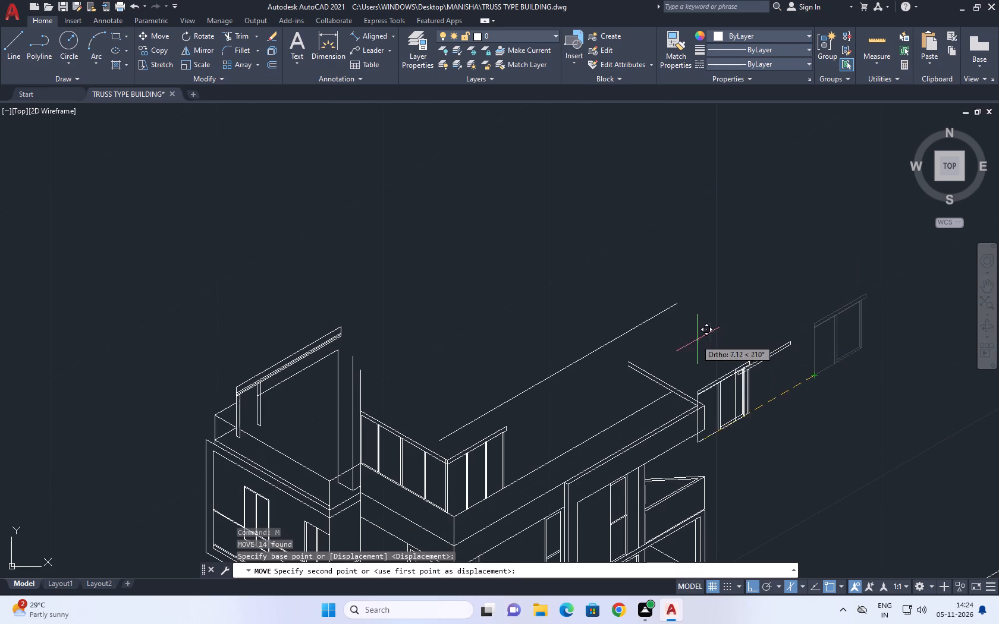
{"action": "key", "text": "F5"}
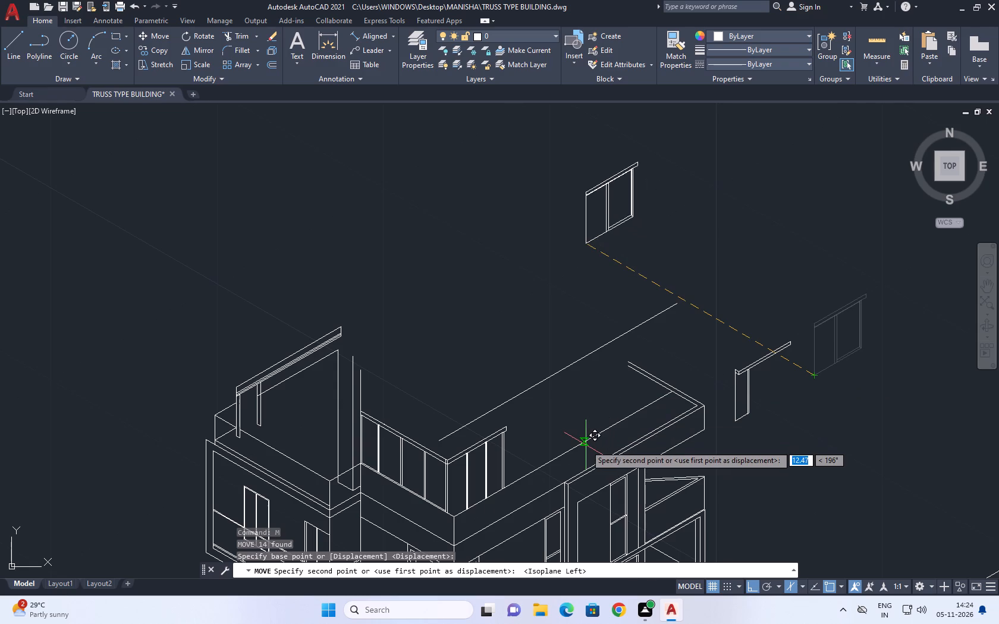
{"action": "key", "text": "F5"}
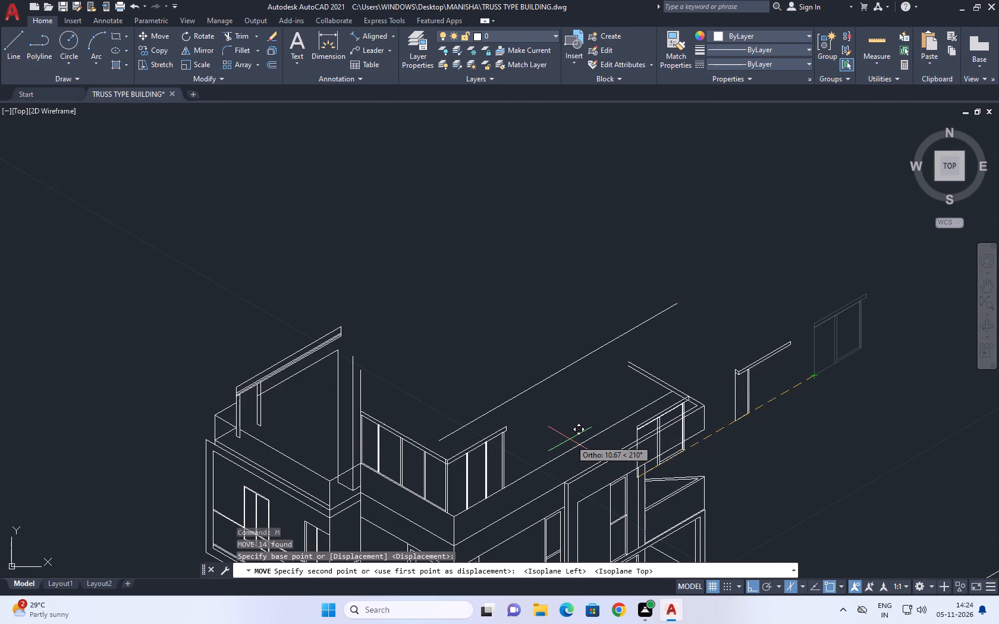
{"action": "key", "text": "F8"}
{"action": "scroll", "coordinate": [567, 440], "scroll_direction": "up", "scroll_amount": 2}
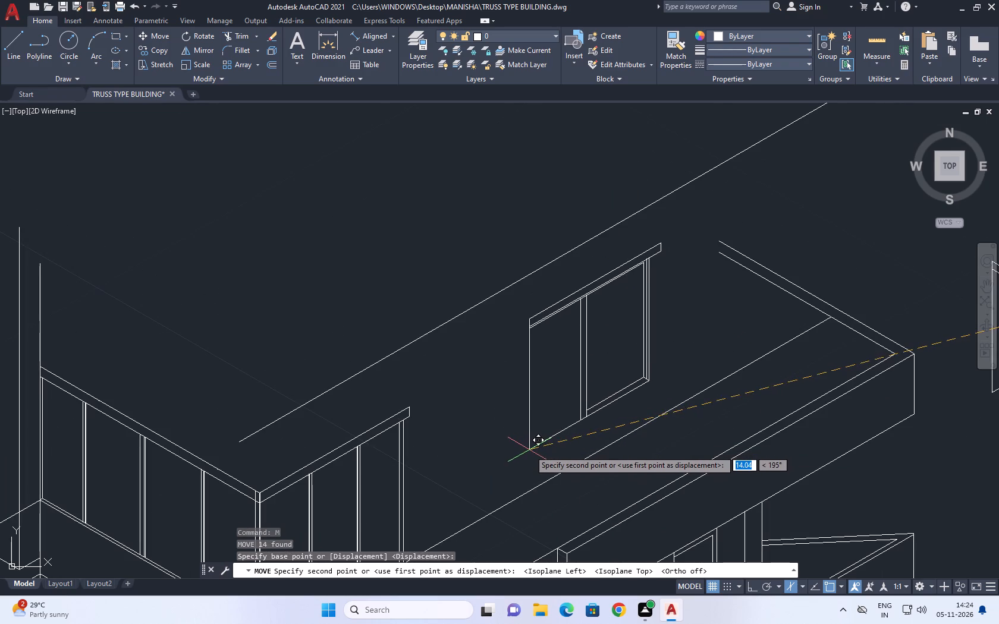
{"action": "middle_click_drag", "start_coordinate": [540, 467], "coordinate": [573, 413]}
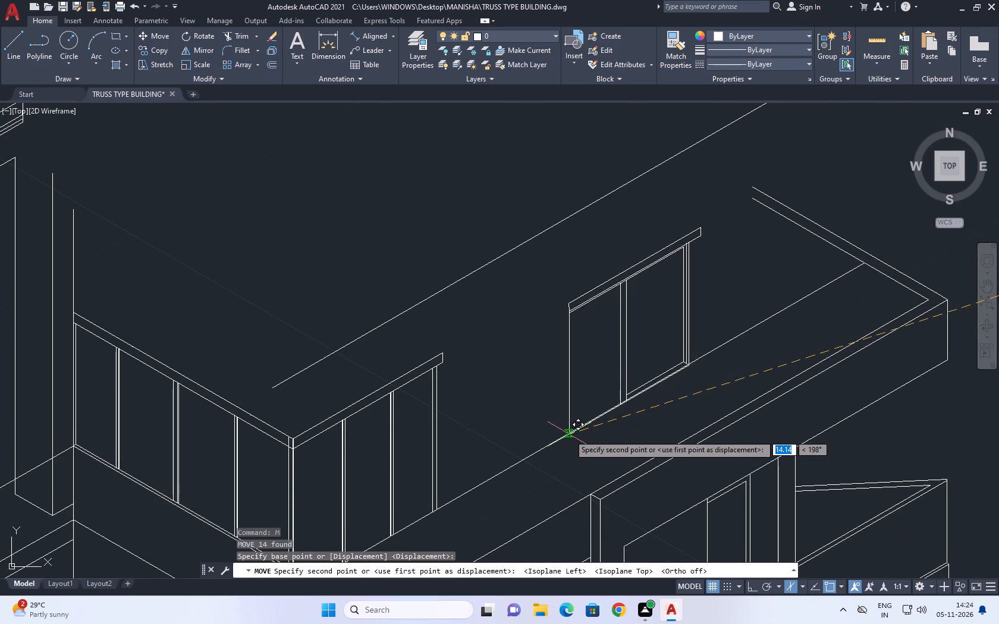
{"action": "left_click", "coordinate": [569, 434]}
Shift the two-pane panel slightly along the base line toward the corner enclosure, with Ortho on.
{"action": "scroll", "coordinate": [672, 367], "scroll_direction": "down", "scroll_amount": 3}
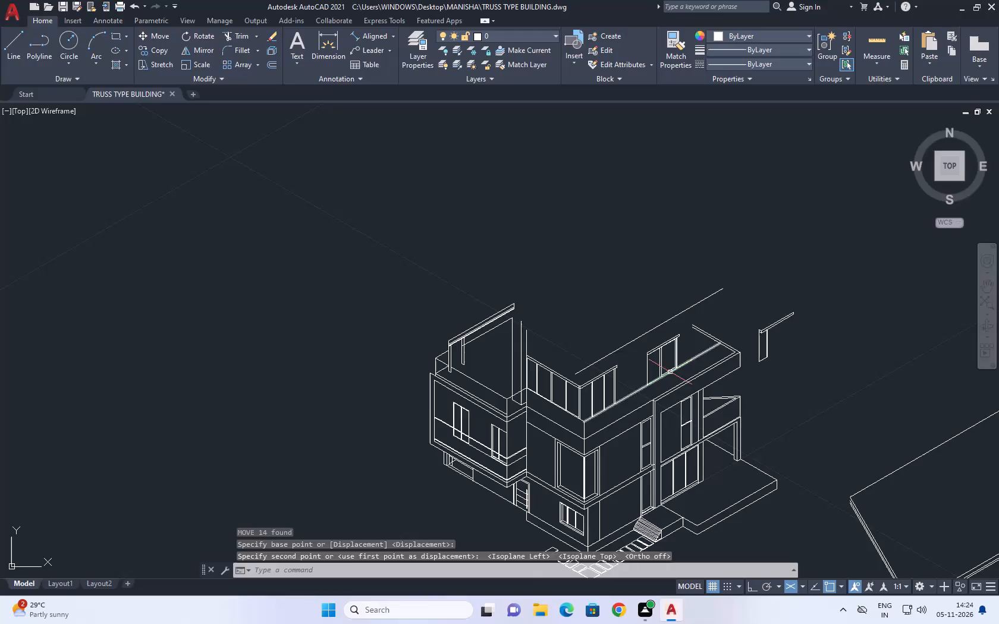
{"action": "middle_click_drag", "start_coordinate": [670, 372], "coordinate": [655, 383]}
{"action": "scroll", "coordinate": [678, 361], "scroll_direction": "up", "scroll_amount": 2}
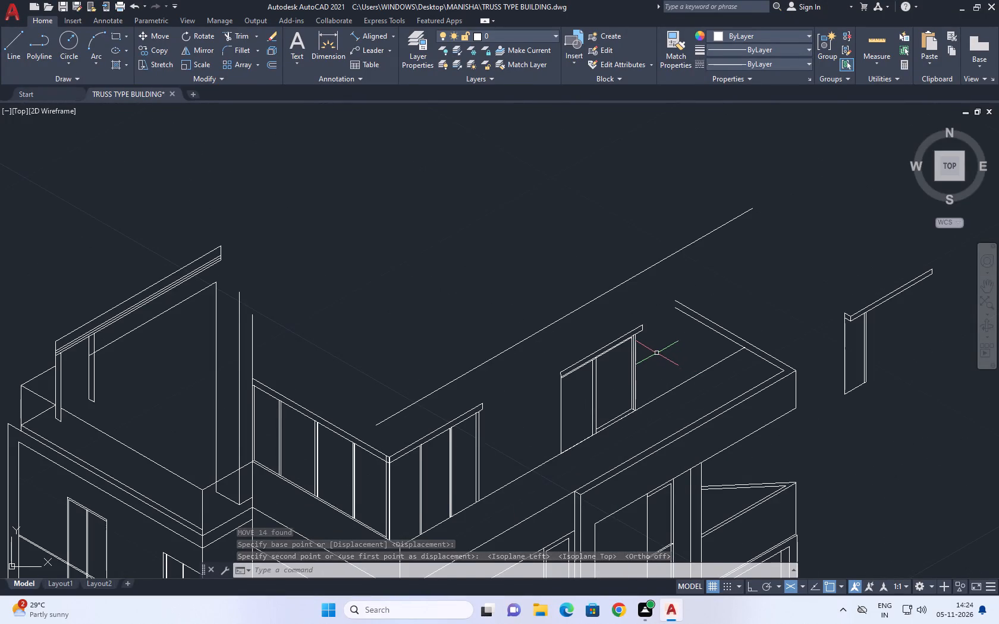
{"action": "middle_click_drag", "start_coordinate": [652, 353], "coordinate": [593, 371]}
{"action": "middle_click_drag", "start_coordinate": [554, 366], "coordinate": [622, 280]}
{"action": "left_click", "coordinate": [554, 232]}
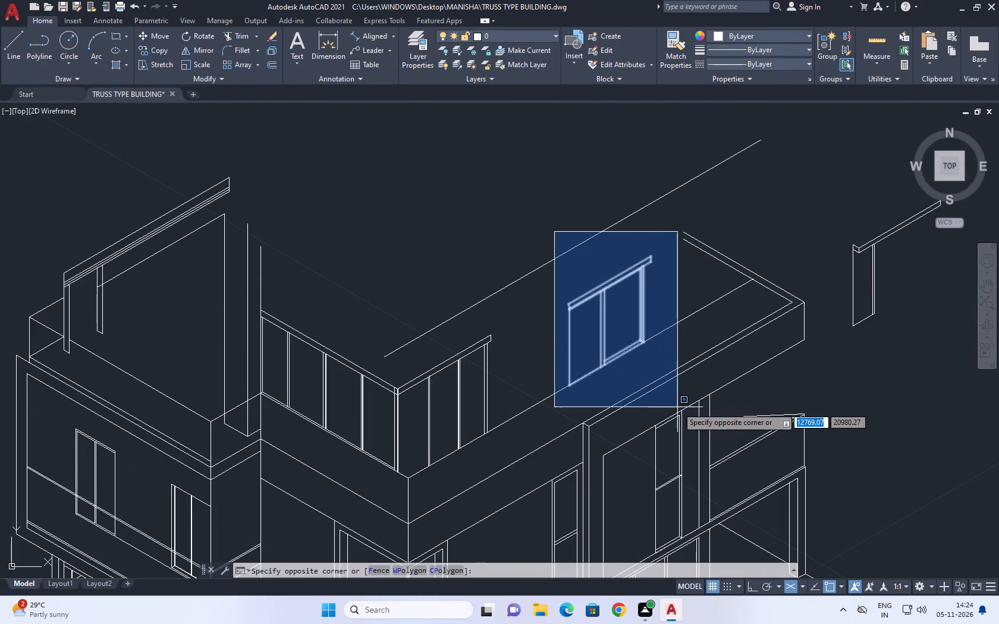
{"action": "left_click", "coordinate": [662, 398]}
{"action": "key", "text": "m"}
{"action": "key", "text": "space"}
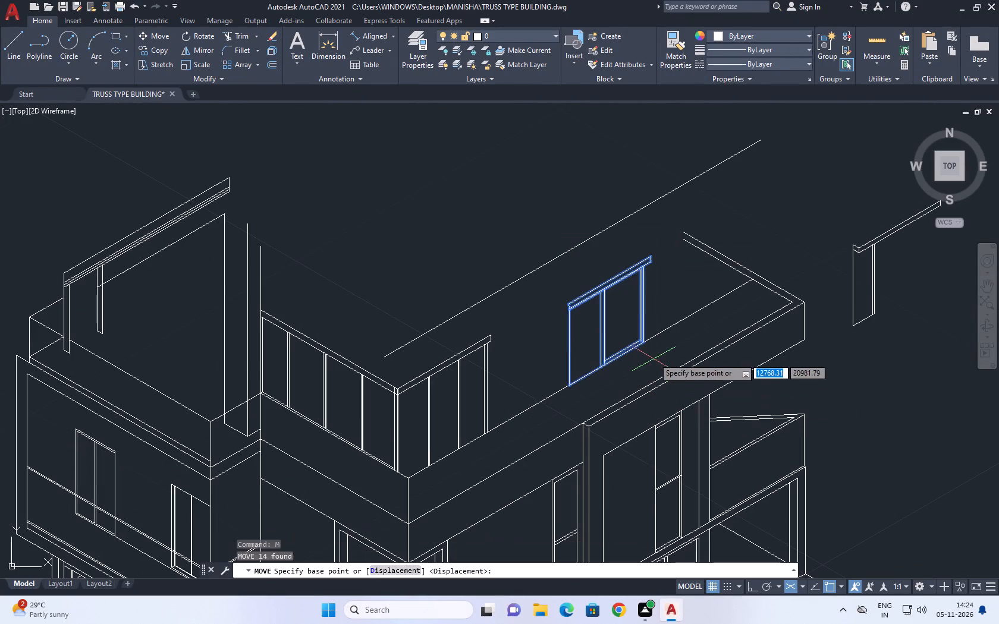
{"action": "left_click", "coordinate": [673, 345]}
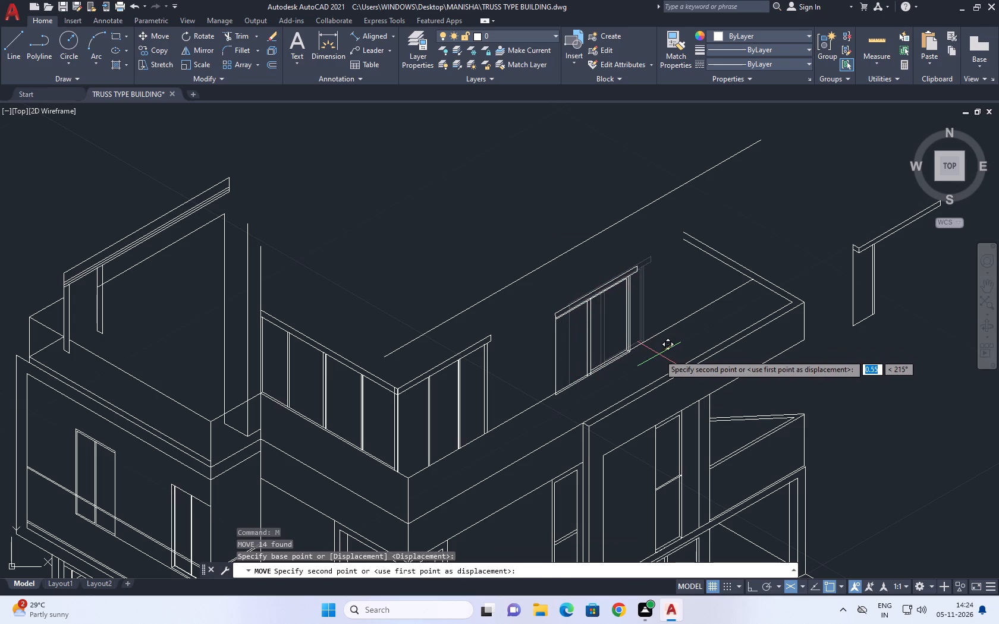
{"action": "key", "text": "F8"}
{"action": "left_click", "coordinate": [655, 355]}
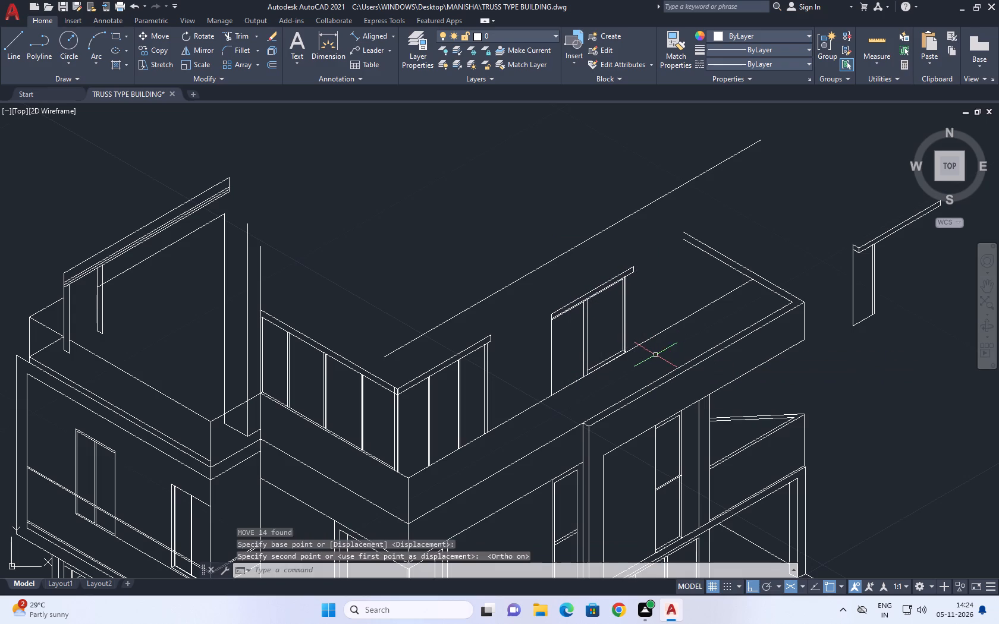
Move the detached narrow panel with its long top band by its lower corner onto the base line near the far parapet.
{"action": "middle_click_drag", "start_coordinate": [730, 297], "coordinate": [654, 341]}
{"action": "scroll", "coordinate": [654, 341], "scroll_direction": "up", "scroll_amount": 1}
{"action": "left_click", "coordinate": [749, 275]}
{"action": "middle_click_drag", "start_coordinate": [732, 294], "coordinate": [718, 300]}
{"action": "left_click", "coordinate": [721, 285]}
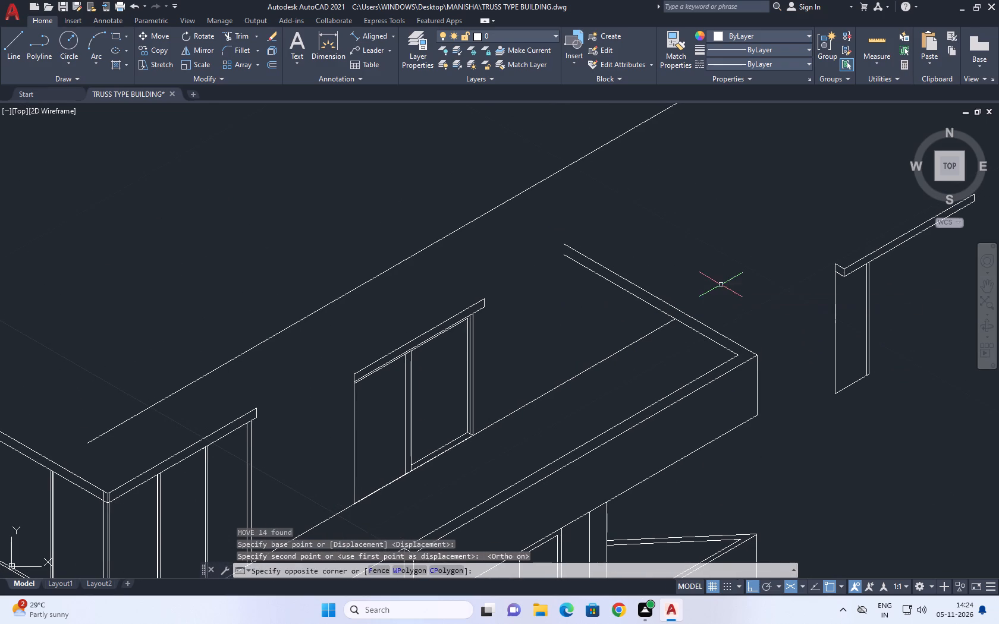
{"action": "middle_click_drag", "start_coordinate": [746, 289], "coordinate": [684, 315]}
{"action": "left_click_drag", "start_coordinate": [829, 423], "coordinate": [795, 358]}
{"action": "left_click", "coordinate": [762, 231]}
{"action": "middle_click_drag", "start_coordinate": [768, 266], "coordinate": [769, 269]}
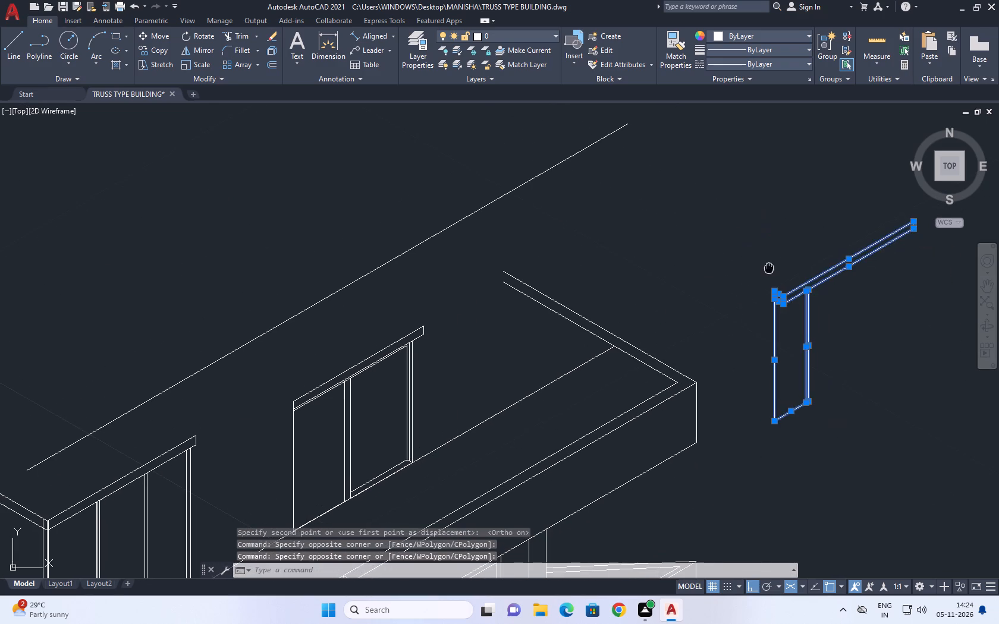
{"action": "middle_click_drag", "start_coordinate": [769, 269], "coordinate": [589, 283]}
{"action": "left_click_drag", "start_coordinate": [771, 341], "coordinate": [763, 316]}
{"action": "left_click", "coordinate": [696, 178]}
{"action": "middle_click_drag", "start_coordinate": [673, 282], "coordinate": [740, 278]}
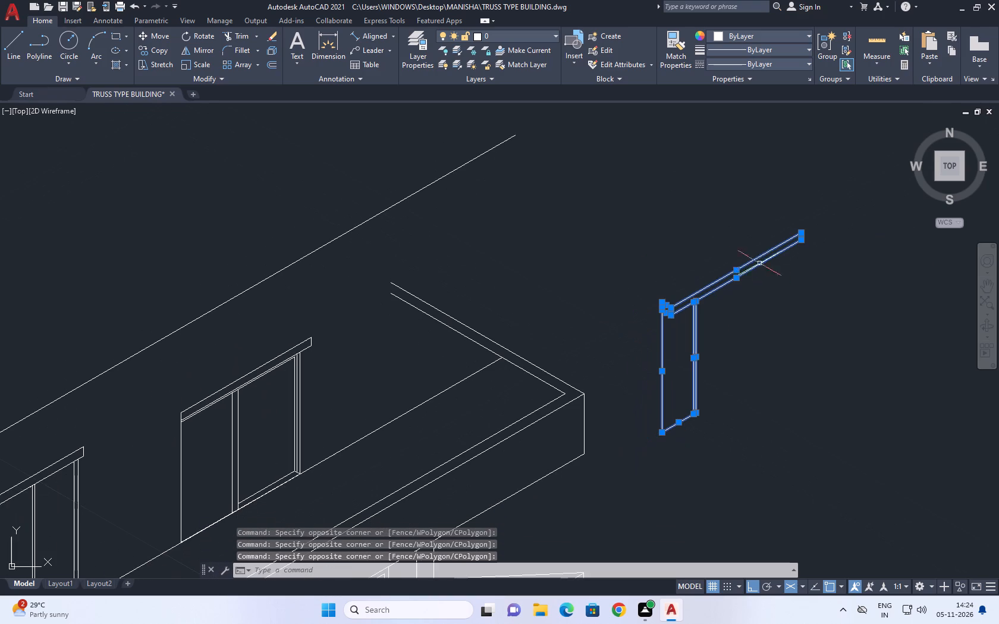
{"action": "key", "text": "m"}
{"action": "key", "text": "space"}
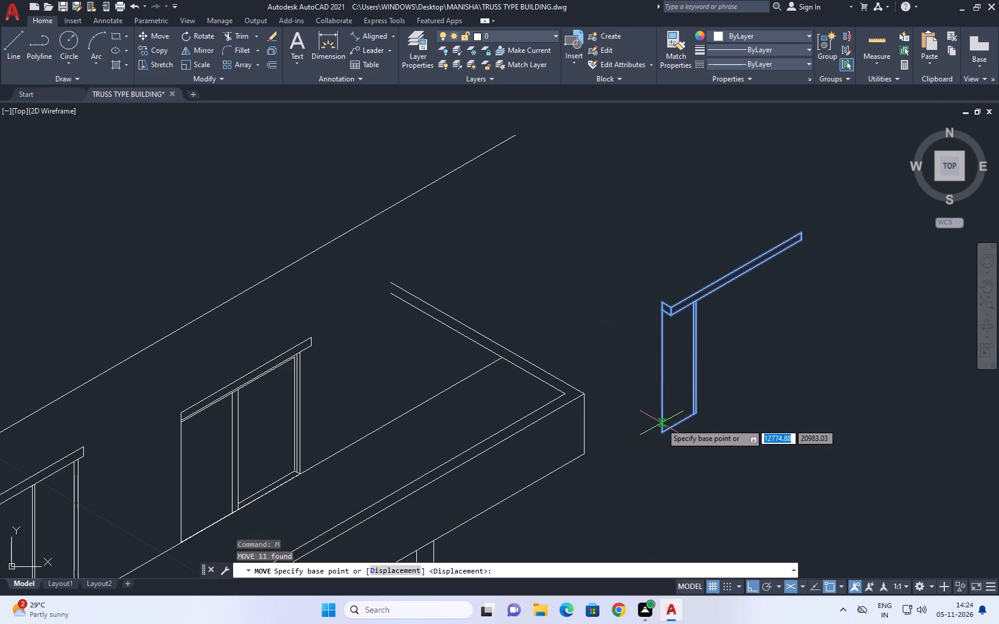
{"action": "left_click", "coordinate": [662, 434]}
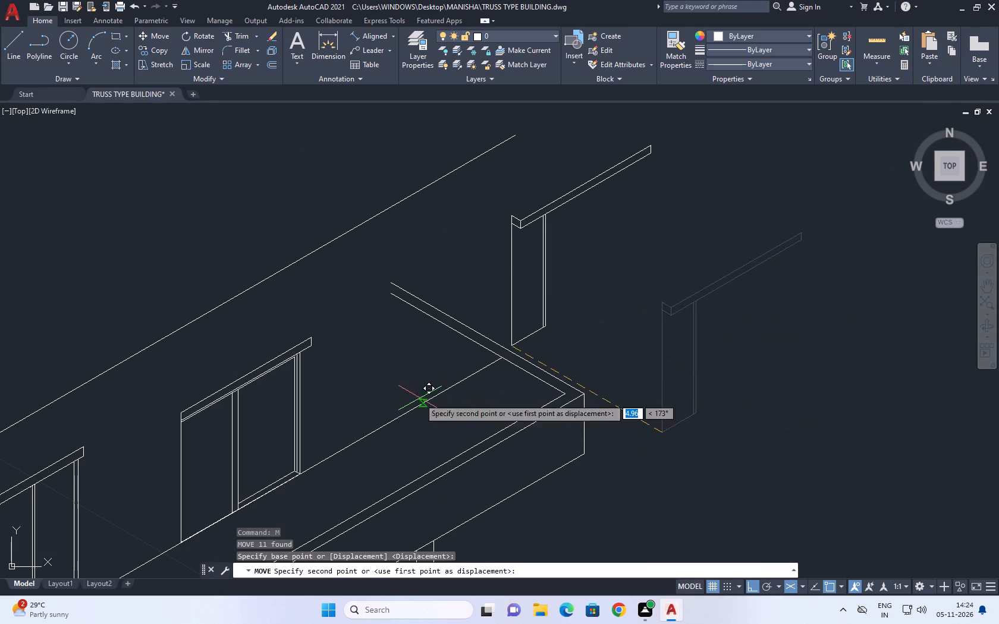
{"action": "left_click", "coordinate": [419, 398]}
Shift the narrow panel with its long top band about 1.40 along the base line toward the two-pane panel, with Ortho on.
{"action": "middle_click_drag", "start_coordinate": [467, 379], "coordinate": [581, 397]}
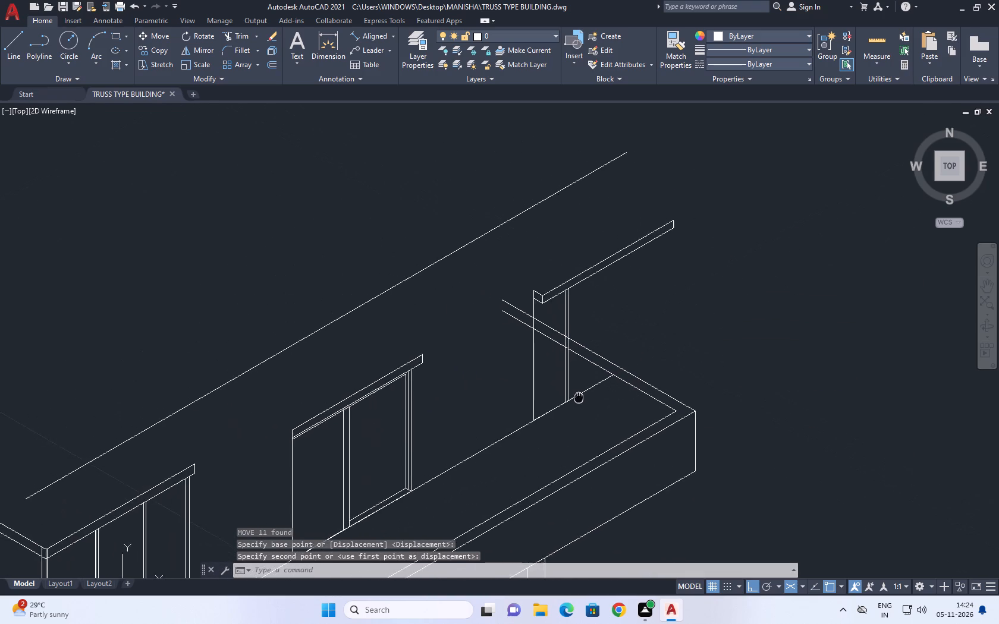
{"action": "middle_click_drag", "start_coordinate": [581, 397], "coordinate": [601, 402]}
{"action": "scroll", "coordinate": [602, 321], "scroll_direction": "up", "scroll_amount": 2}
{"action": "left_click", "coordinate": [596, 317]}
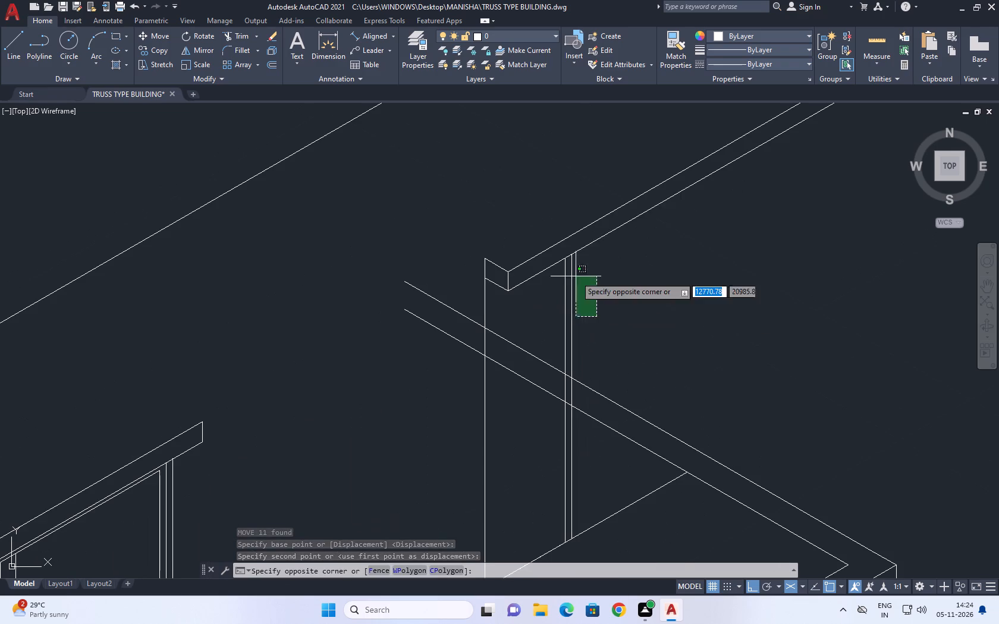
{"action": "left_click", "coordinate": [547, 234]}
{"action": "scroll", "coordinate": [522, 278], "scroll_direction": "up", "scroll_amount": 2}
{"action": "left_click_drag", "start_coordinate": [508, 352], "coordinate": [505, 332]}
{"action": "left_click", "coordinate": [417, 221]}
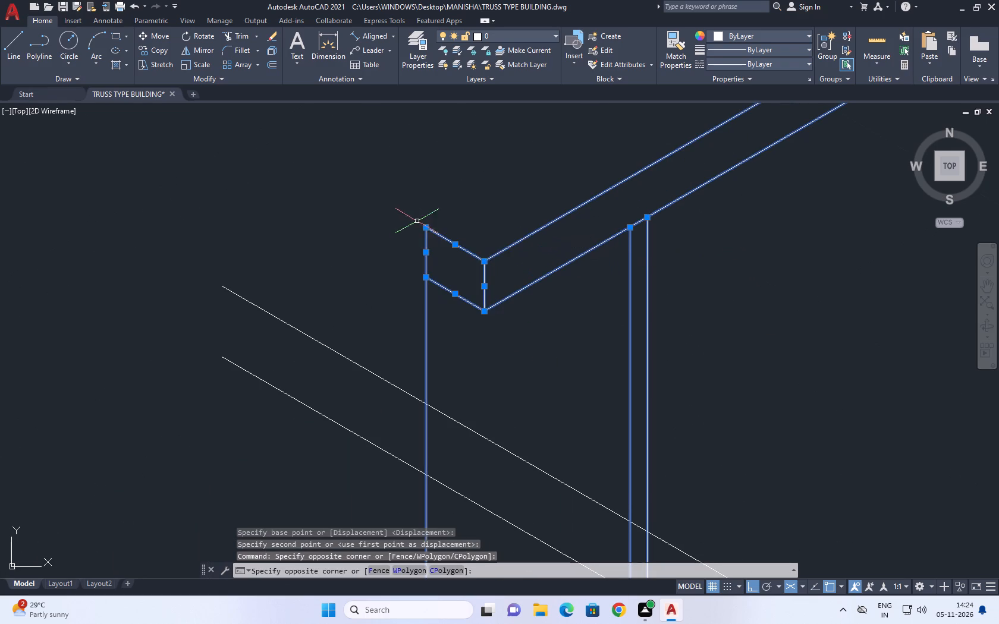
{"action": "scroll", "coordinate": [526, 184], "scroll_direction": "down", "scroll_amount": 4}
{"action": "middle_click_drag", "start_coordinate": [580, 185], "coordinate": [595, 292]}
{"action": "left_click", "coordinate": [671, 285]}
{"action": "left_click", "coordinate": [642, 197]}
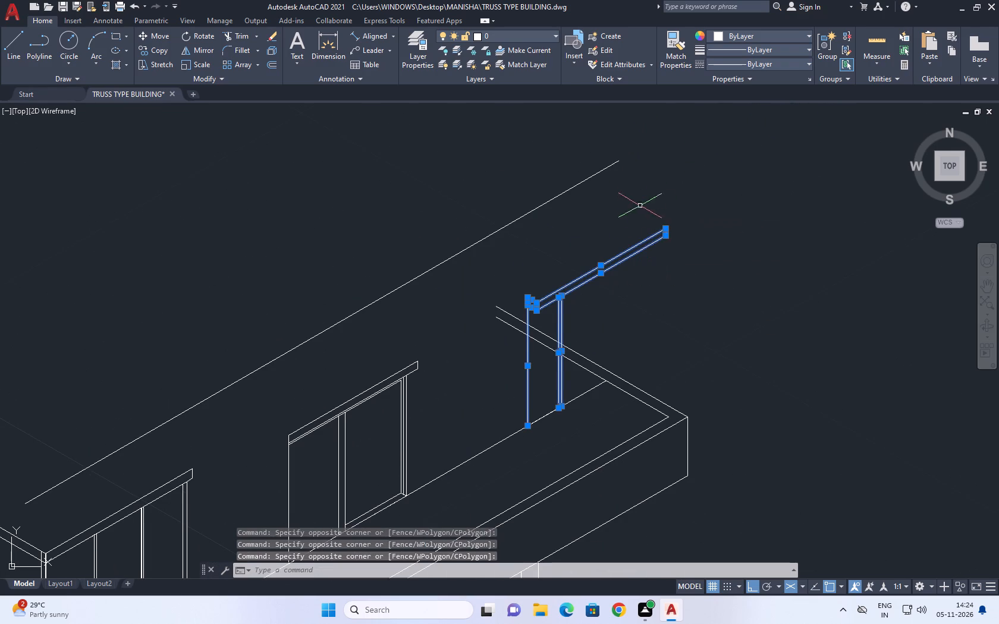
{"action": "middle_click_drag", "start_coordinate": [656, 242], "coordinate": [669, 245]}
{"action": "key", "text": "m"}
{"action": "key", "text": "space"}
{"action": "left_click", "coordinate": [739, 239]}
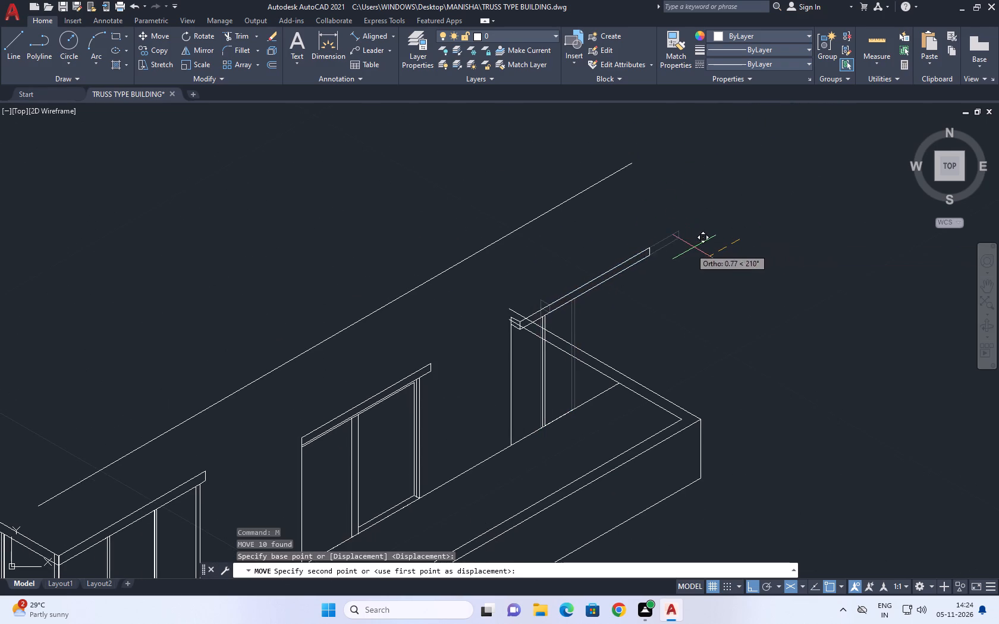
{"action": "left_click", "coordinate": [660, 261]}
Trim the far parapet's two top lines where they cross the narrow panel's top band and extend beyond it.
{"action": "middle_click_drag", "start_coordinate": [717, 280], "coordinate": [728, 286]}
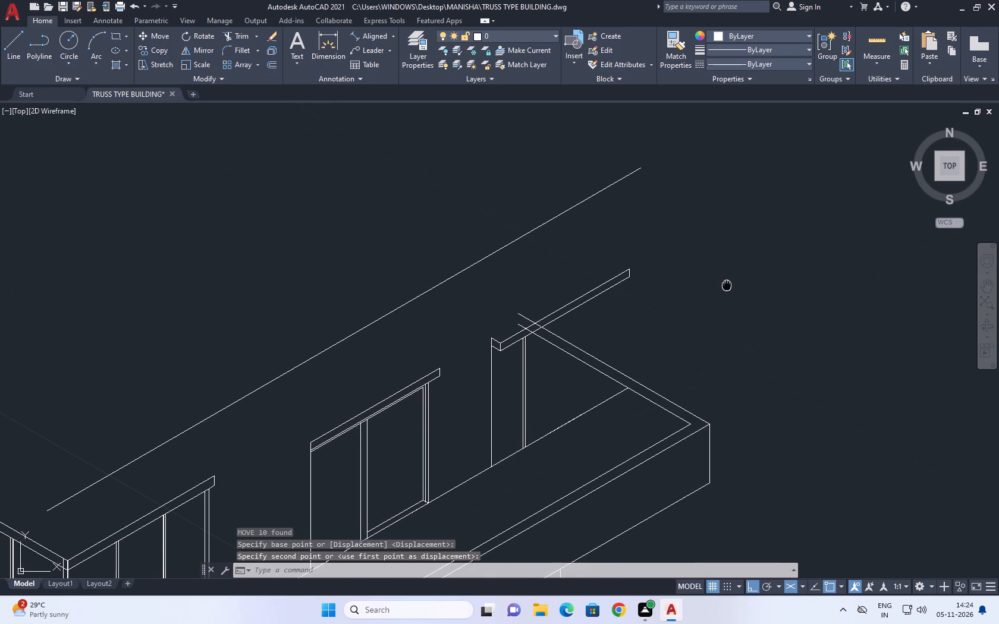
{"action": "middle_click_drag", "start_coordinate": [728, 286], "coordinate": [747, 304]}
{"action": "key", "text": "t"}
{"action": "key", "text": "r"}
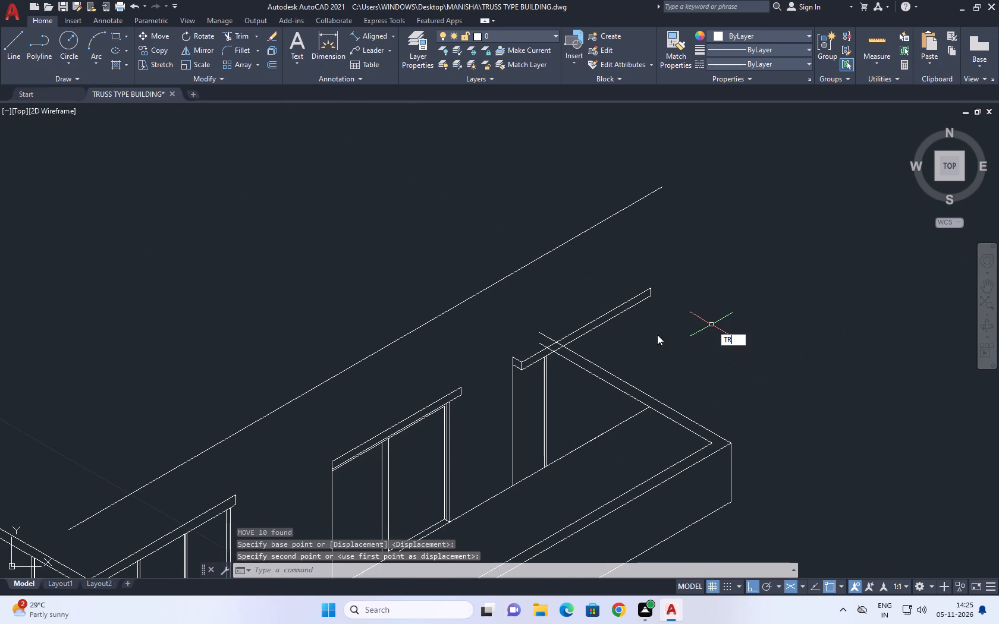
{"action": "key", "text": "space"}
{"action": "scroll", "coordinate": [550, 346], "scroll_direction": "up", "scroll_amount": 3}
{"action": "left_click", "coordinate": [588, 337]}
{"action": "left_click", "coordinate": [541, 364]}
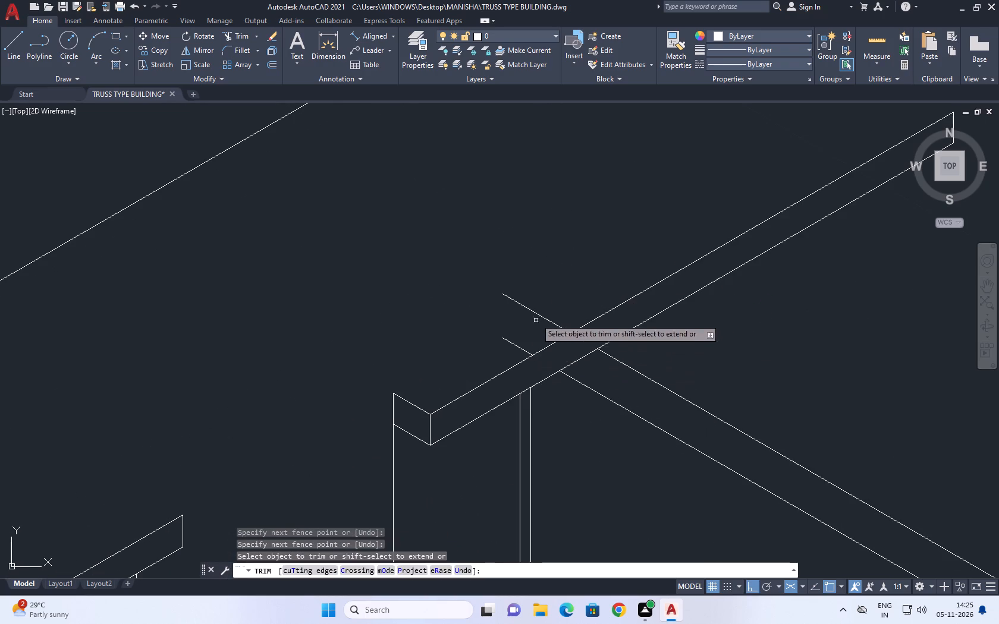
{"action": "left_click", "coordinate": [545, 289]}
{"action": "left_click", "coordinate": [497, 353]}
{"action": "scroll", "coordinate": [577, 306], "scroll_direction": "down", "scroll_amount": 5}
{"action": "key", "text": "space"}
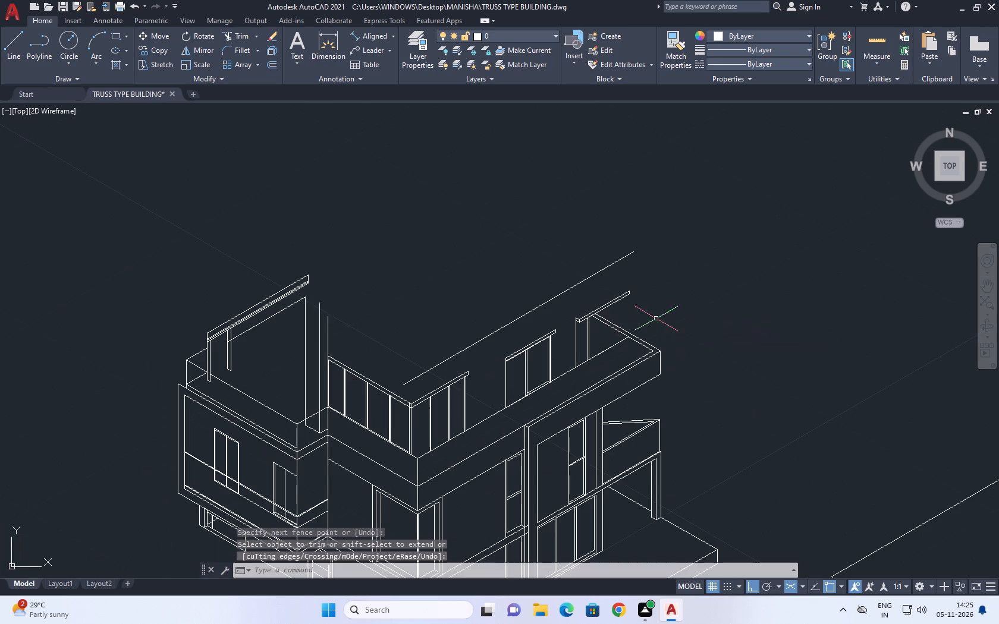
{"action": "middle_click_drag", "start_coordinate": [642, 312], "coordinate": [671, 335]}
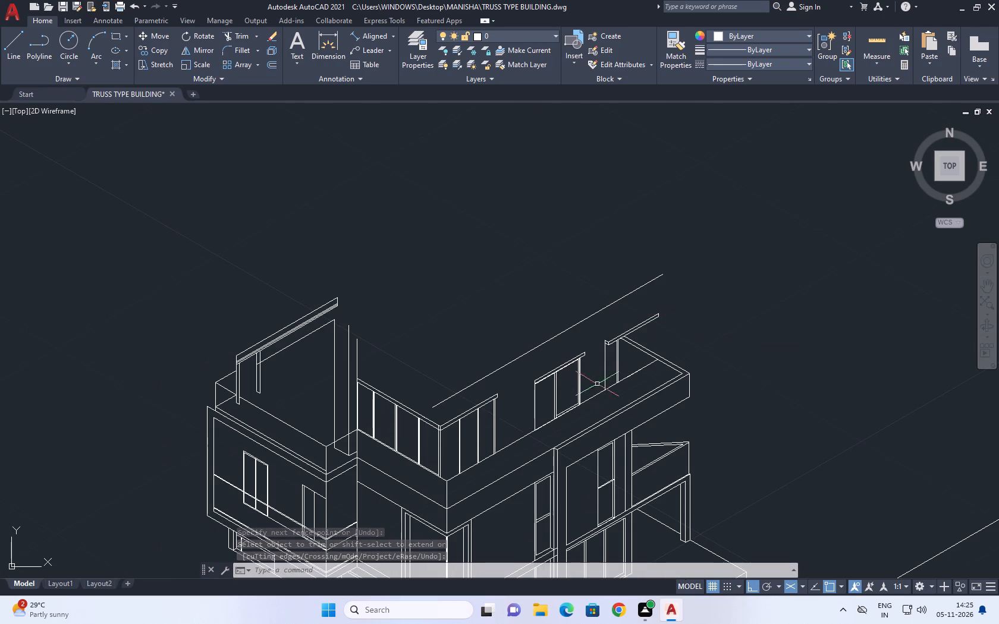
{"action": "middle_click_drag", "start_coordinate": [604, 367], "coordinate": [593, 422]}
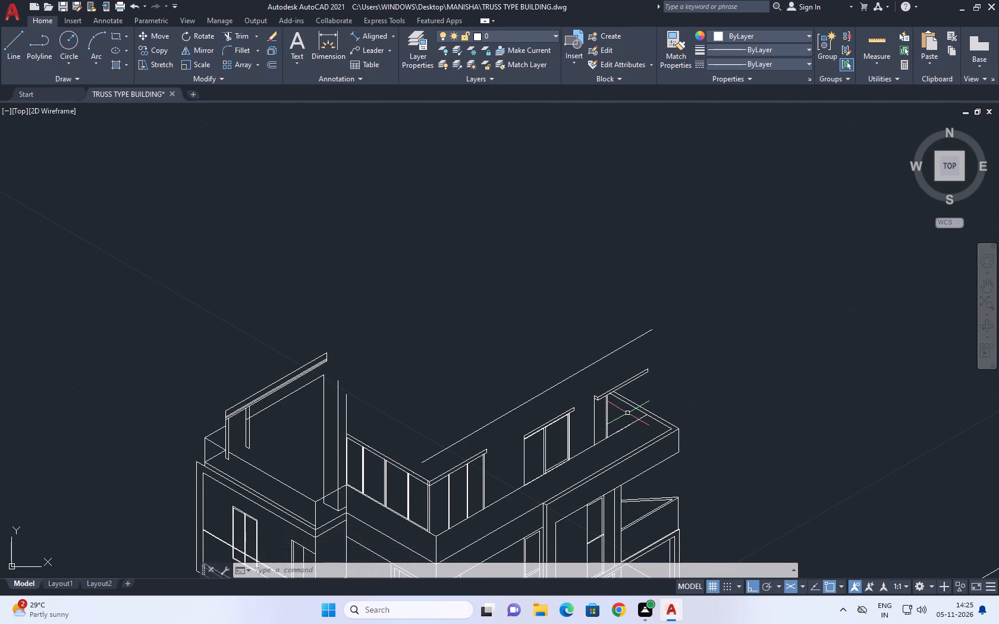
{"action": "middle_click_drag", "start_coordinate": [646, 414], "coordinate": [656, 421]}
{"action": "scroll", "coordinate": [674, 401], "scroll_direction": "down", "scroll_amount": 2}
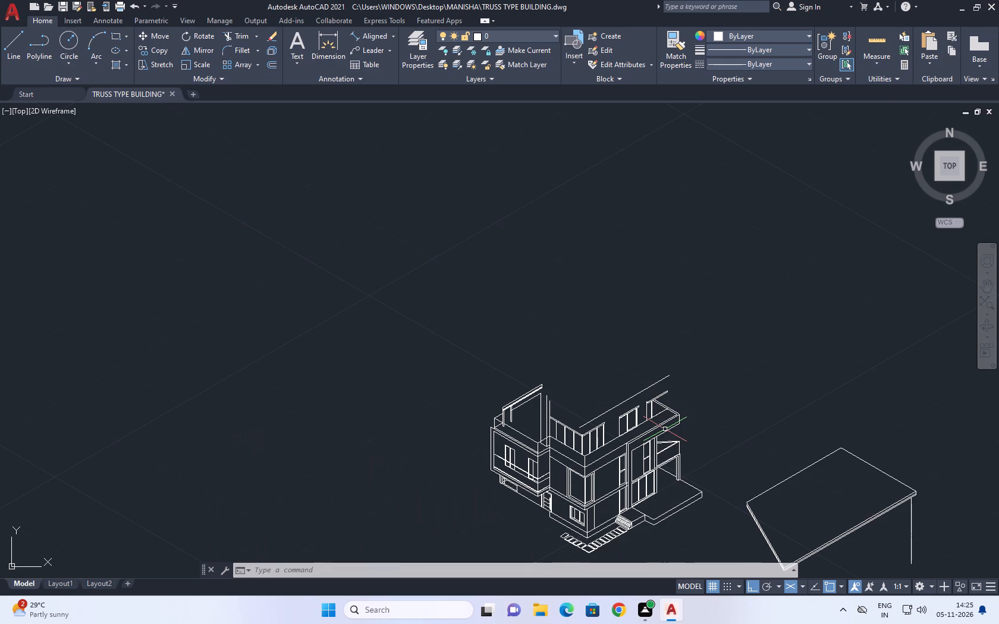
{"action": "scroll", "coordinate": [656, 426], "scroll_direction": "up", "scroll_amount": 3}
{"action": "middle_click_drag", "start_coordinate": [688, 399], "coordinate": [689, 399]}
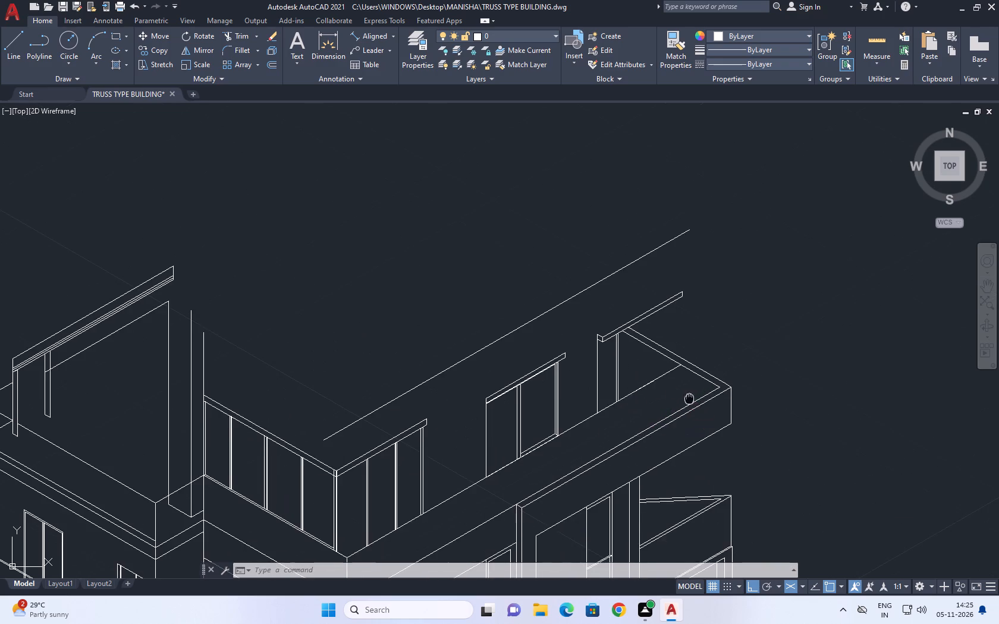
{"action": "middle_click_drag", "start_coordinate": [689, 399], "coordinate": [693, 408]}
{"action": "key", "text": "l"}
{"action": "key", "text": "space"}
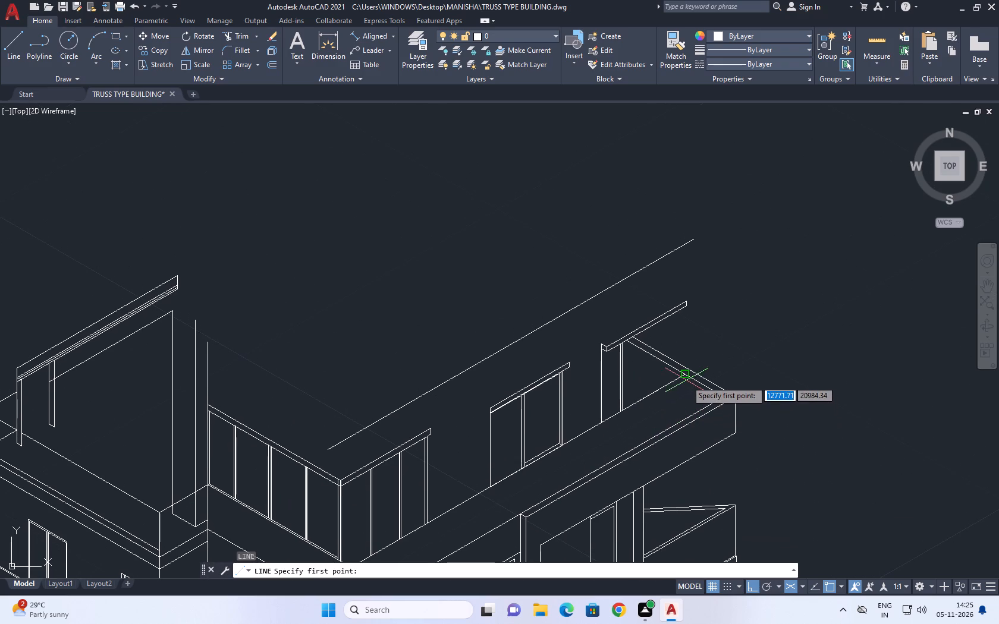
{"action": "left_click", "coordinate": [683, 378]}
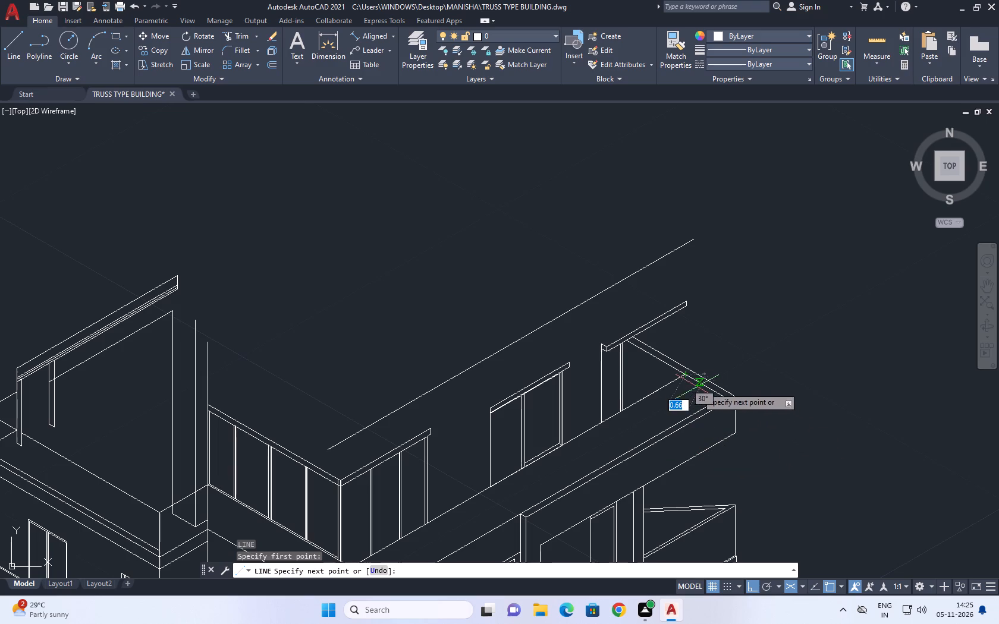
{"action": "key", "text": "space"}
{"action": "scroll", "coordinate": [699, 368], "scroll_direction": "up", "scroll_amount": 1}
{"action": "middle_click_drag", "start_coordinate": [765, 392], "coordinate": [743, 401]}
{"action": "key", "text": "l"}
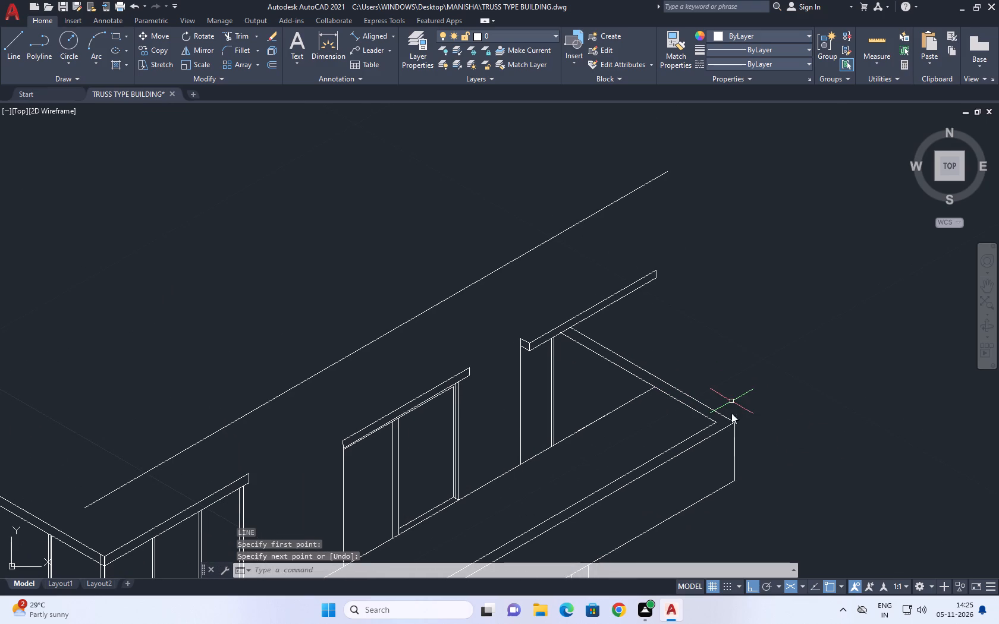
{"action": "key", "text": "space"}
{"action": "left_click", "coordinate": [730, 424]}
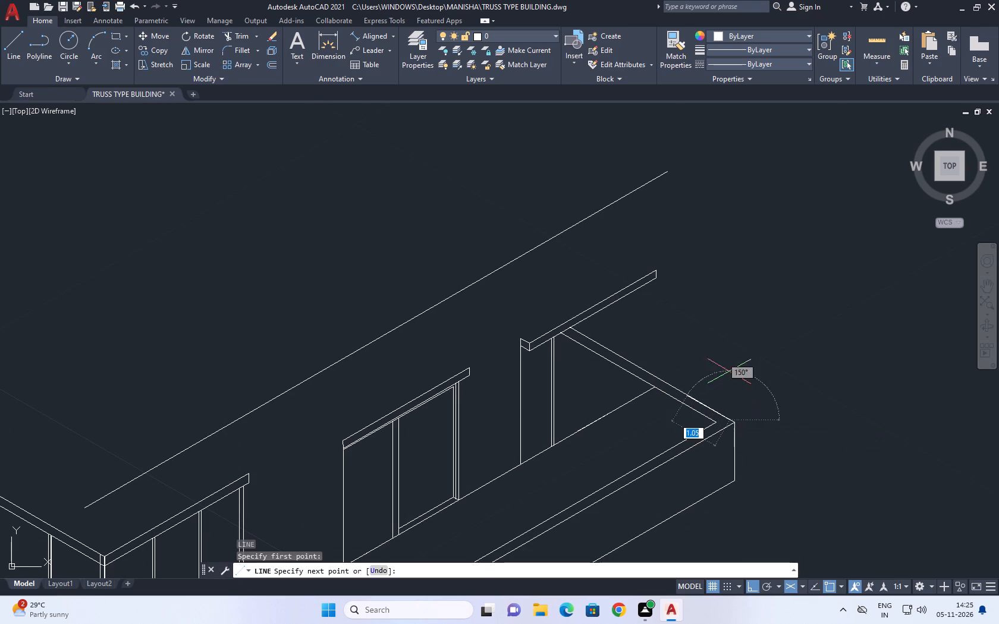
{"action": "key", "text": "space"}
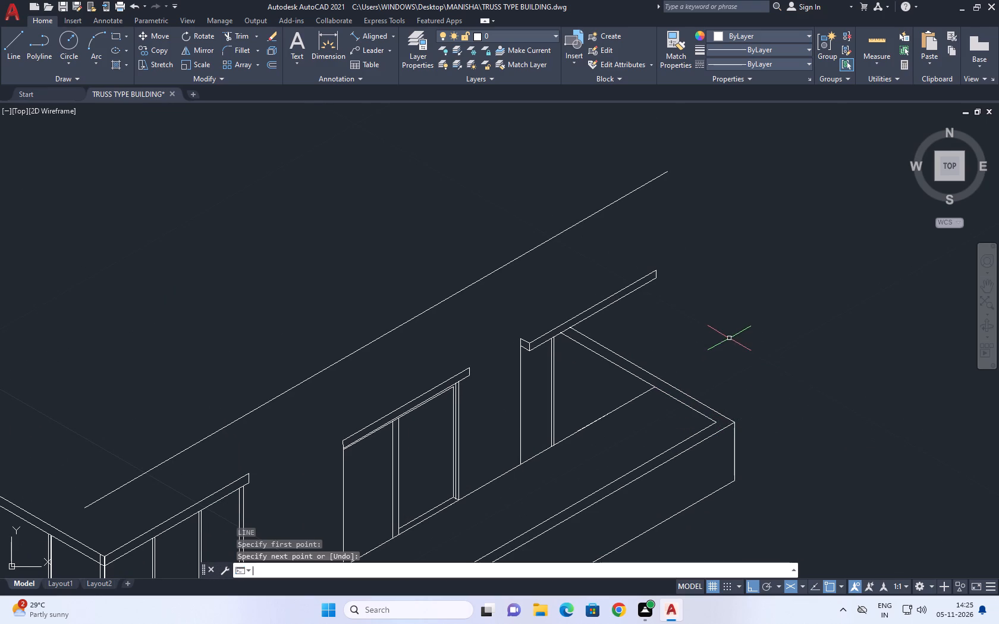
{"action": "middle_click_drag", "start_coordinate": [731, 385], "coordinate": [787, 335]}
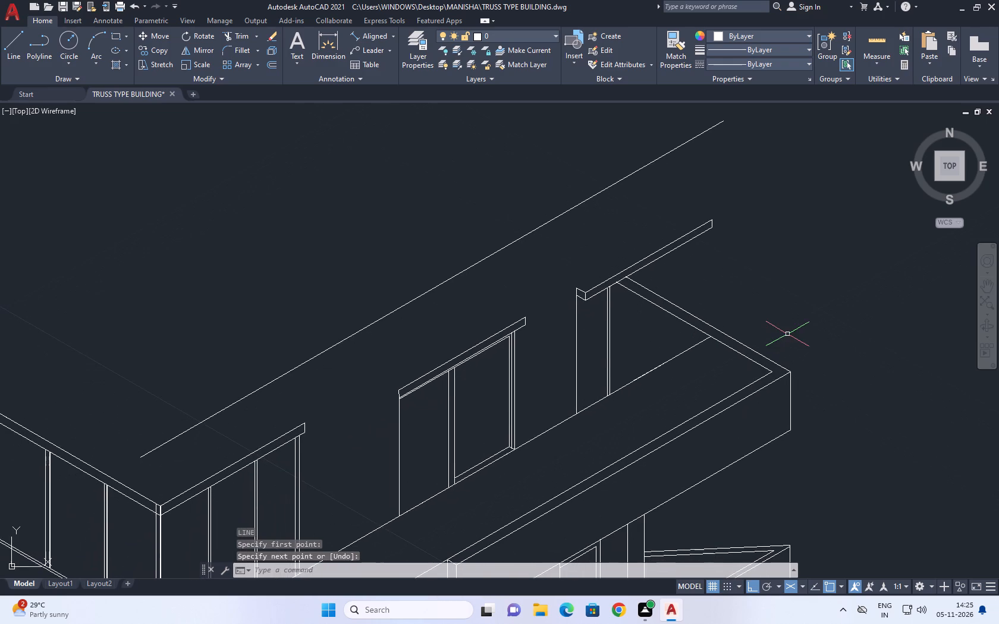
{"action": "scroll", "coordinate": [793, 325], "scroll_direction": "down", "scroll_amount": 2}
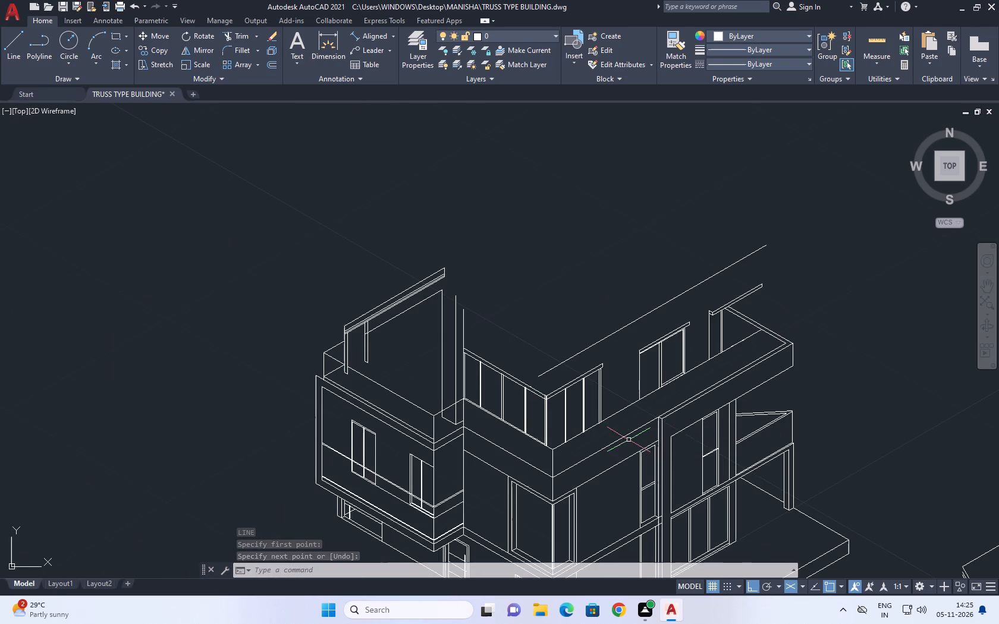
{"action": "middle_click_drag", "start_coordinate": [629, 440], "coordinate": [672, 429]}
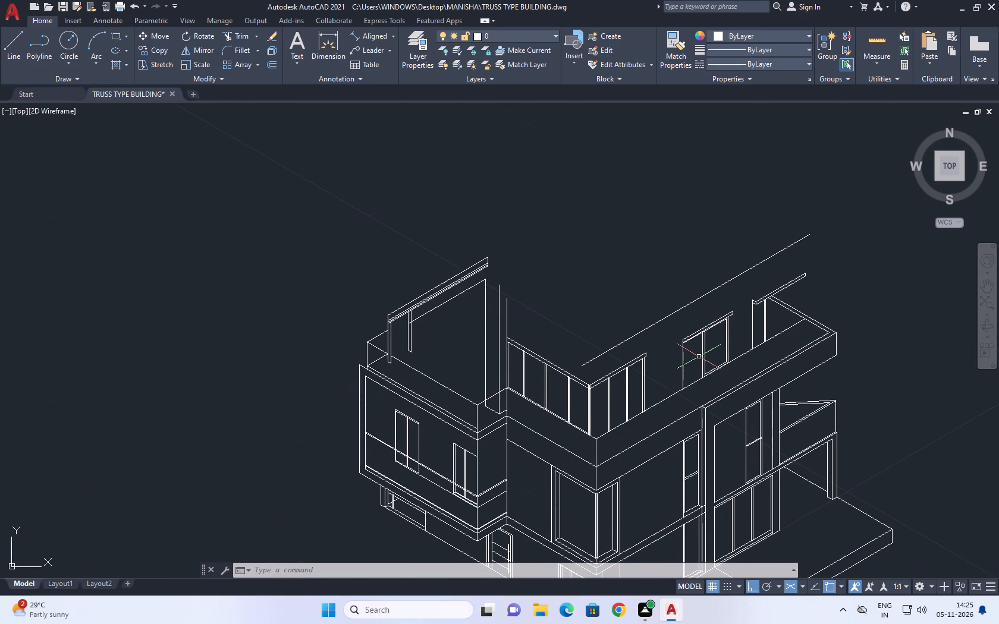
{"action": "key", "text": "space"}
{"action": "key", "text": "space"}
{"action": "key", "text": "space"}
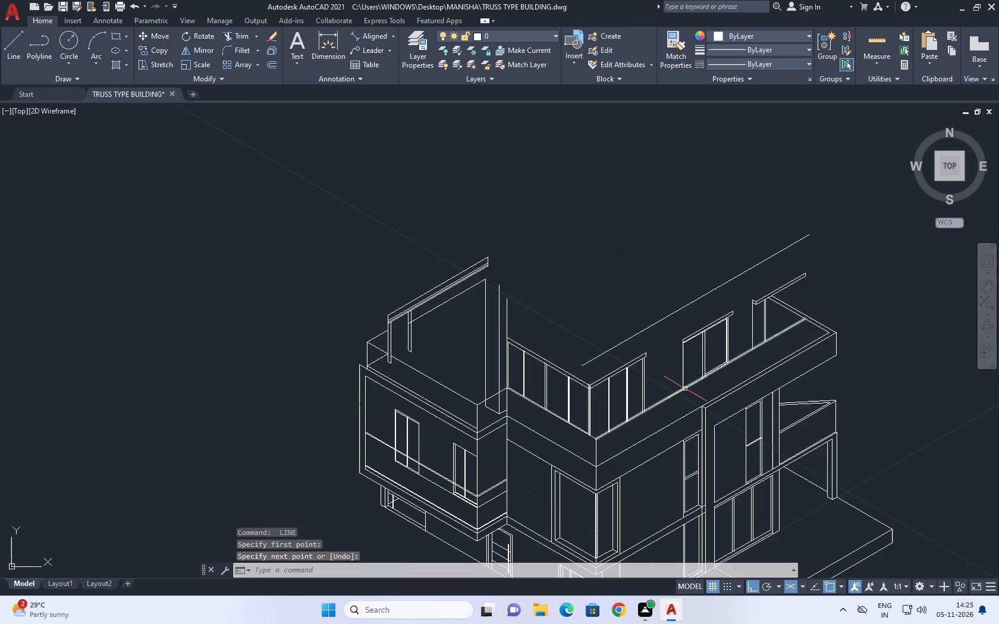
Erase the two base lines meeting in front of the corner enclosure and the short vertical line at their shared corner.
{"action": "middle_click_drag", "start_coordinate": [677, 470], "coordinate": [690, 410]}
{"action": "scroll", "coordinate": [648, 354], "scroll_direction": "up", "scroll_amount": 1}
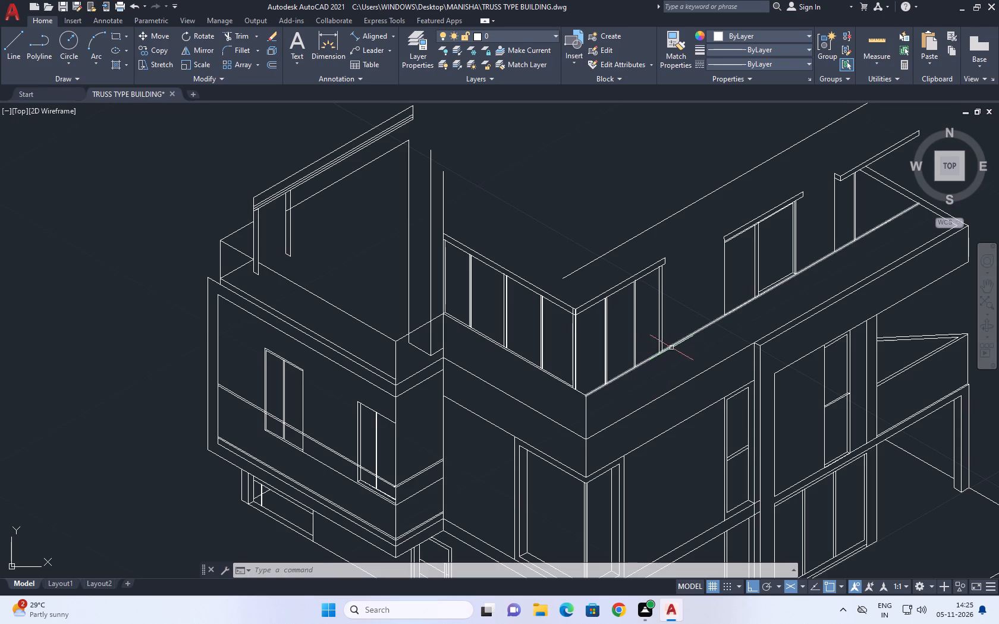
{"action": "left_click", "coordinate": [674, 342]}
{"action": "right_click", "coordinate": [667, 378]}
{"action": "scroll", "coordinate": [701, 190], "scroll_direction": "up", "scroll_amount": 1}
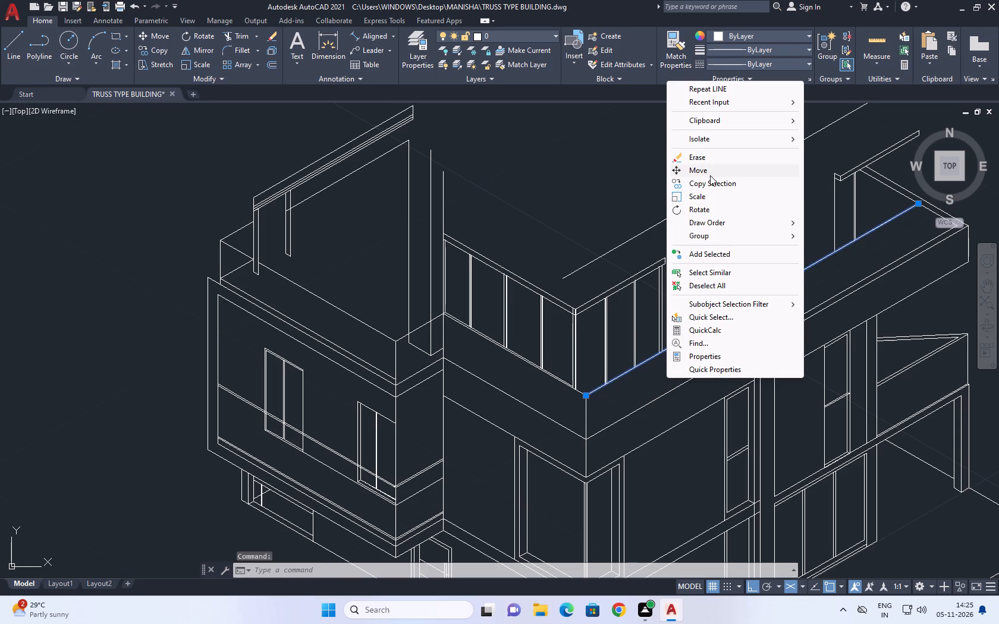
{"action": "left_click", "coordinate": [710, 163]}
{"action": "scroll", "coordinate": [578, 392], "scroll_direction": "up", "scroll_amount": 1}
{"action": "left_click", "coordinate": [574, 392]}
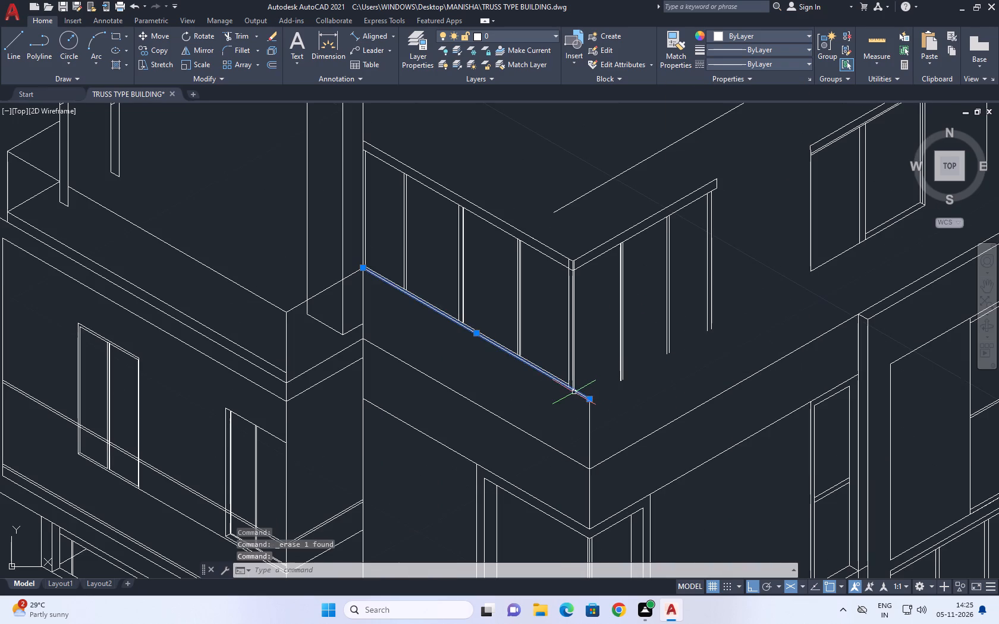
{"action": "right_click", "coordinate": [722, 373]}
{"action": "left_click", "coordinate": [755, 150]}
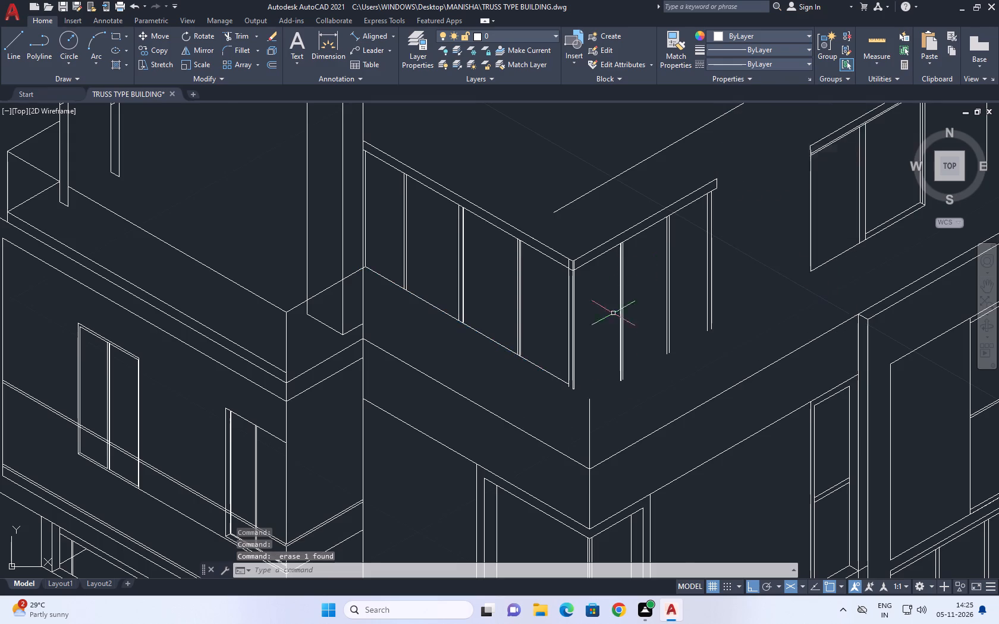
{"action": "scroll", "coordinate": [609, 407], "scroll_direction": "up", "scroll_amount": 1}
{"action": "middle_click_drag", "start_coordinate": [609, 407], "coordinate": [623, 380]}
{"action": "left_click_drag", "start_coordinate": [604, 418], "coordinate": [590, 408]}
{"action": "left_click", "coordinate": [570, 382]}
{"action": "right_click", "coordinate": [610, 370]}
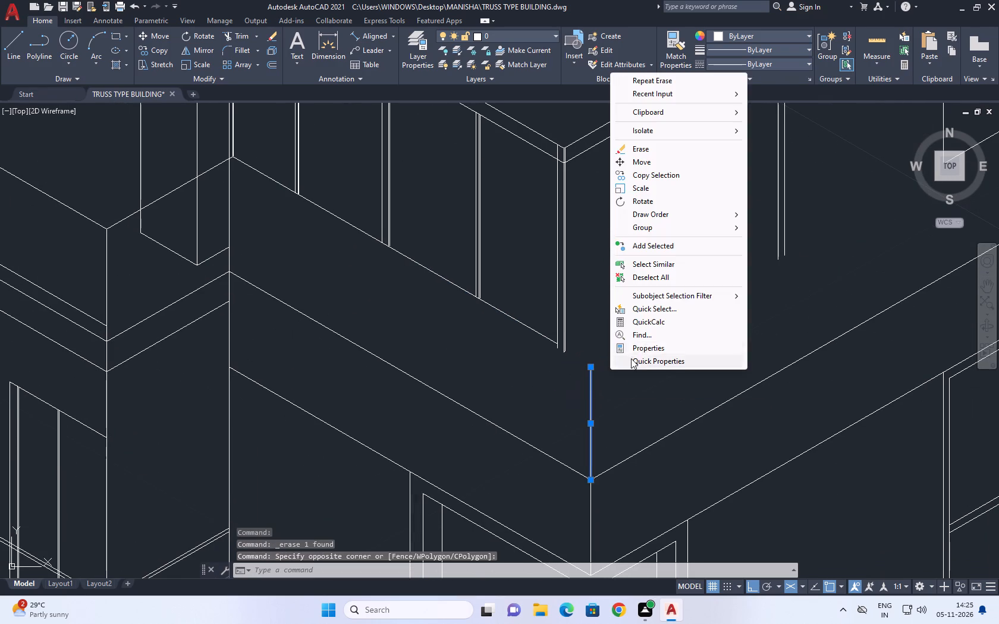
{"action": "left_click", "coordinate": [656, 146]}
Move the banded corner enclosure, without the adjoining vertical and sloping wall lines, straight down from its lower rear end onto the parapet lines' junction.
{"action": "scroll", "coordinate": [658, 417], "scroll_direction": "down", "scroll_amount": 3}
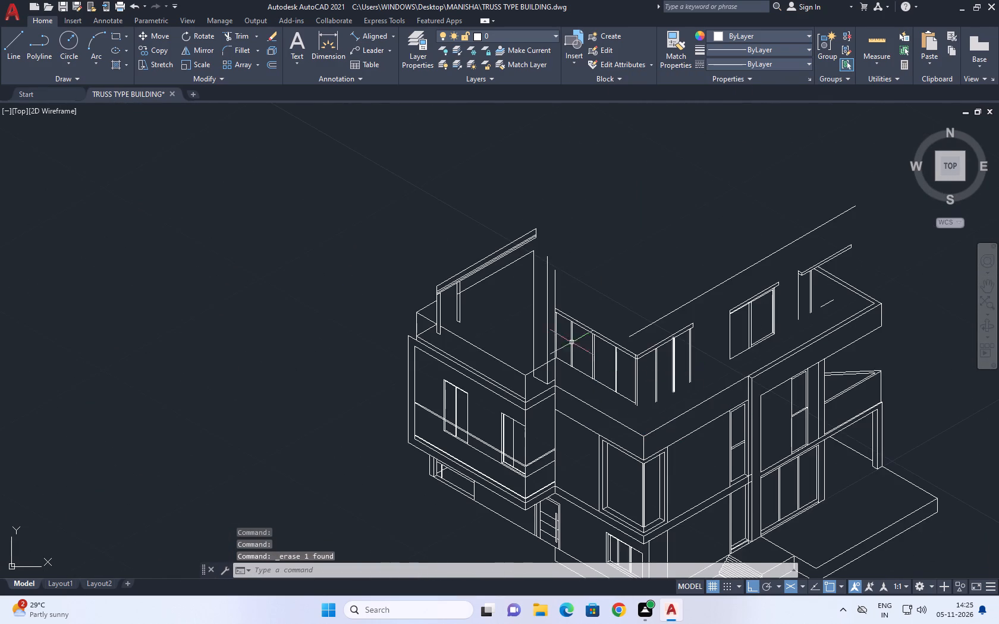
{"action": "scroll", "coordinate": [565, 313], "scroll_direction": "up", "scroll_amount": 2}
{"action": "left_click", "coordinate": [526, 284]}
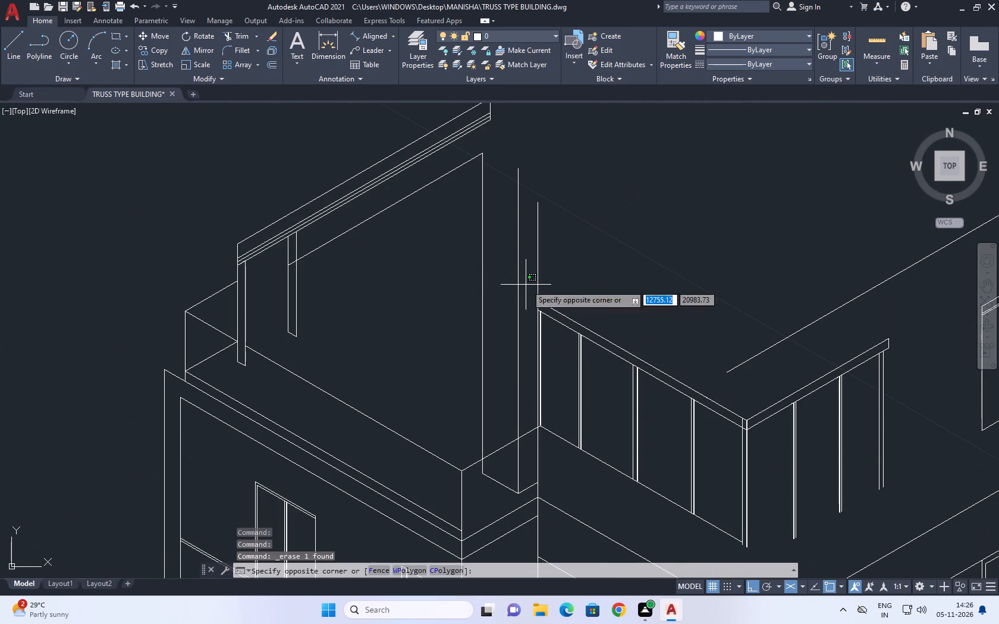
{"action": "middle_click_drag", "start_coordinate": [809, 552], "coordinate": [707, 430]}
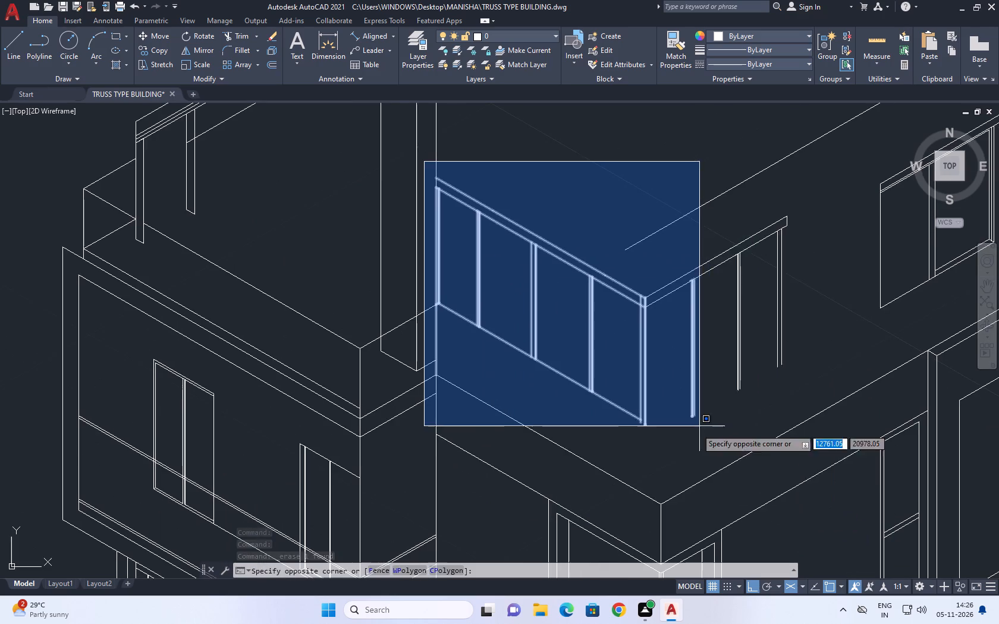
{"action": "left_click", "coordinate": [838, 459]}
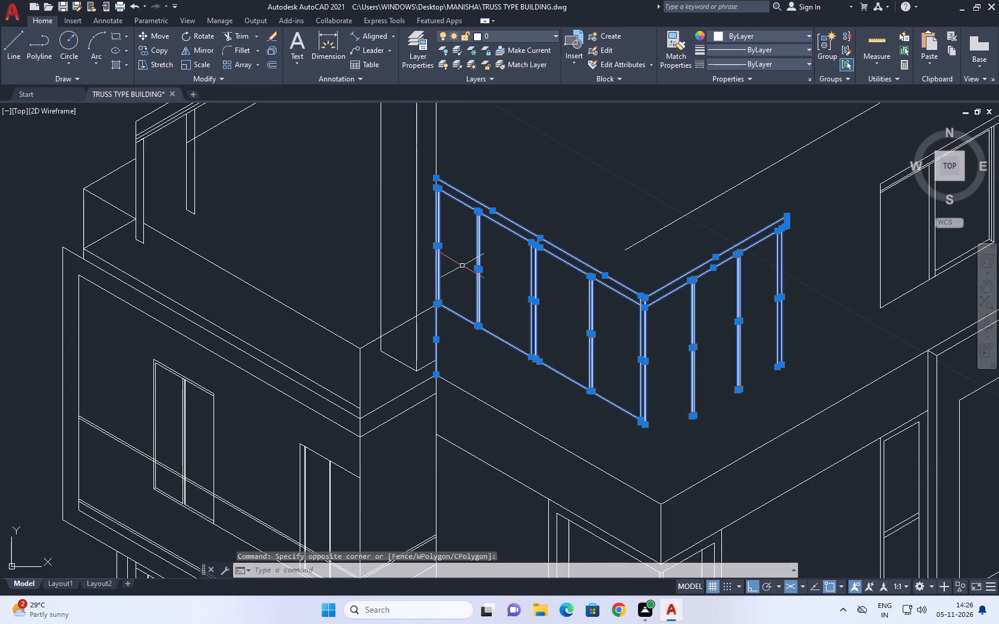
{"action": "scroll", "coordinate": [436, 273], "scroll_direction": "up", "scroll_amount": 6}
{"action": "middle_click_drag", "start_coordinate": [495, 386], "coordinate": [520, 327]}
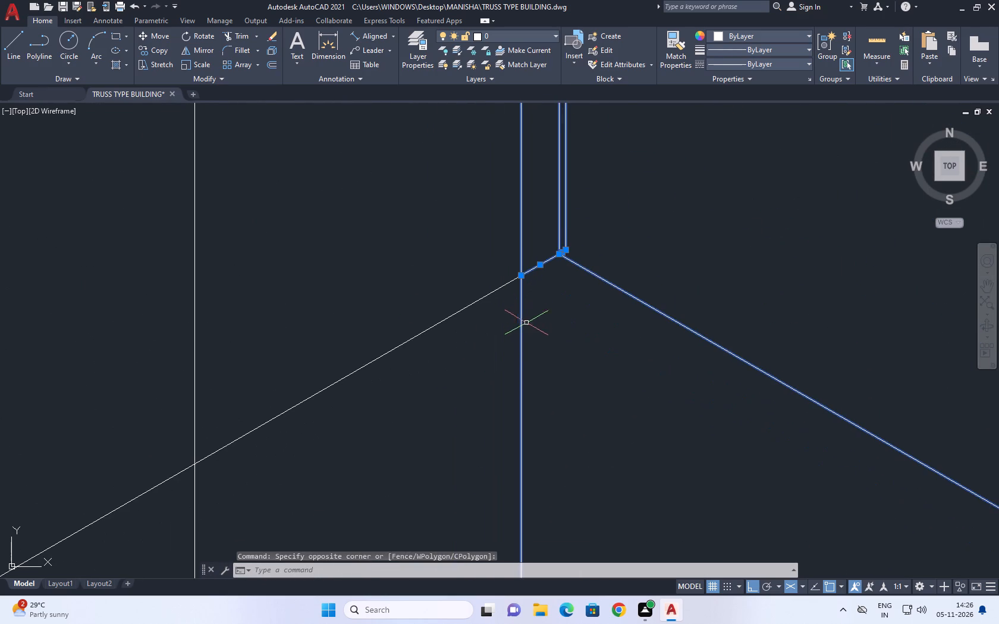
{"action": "left_click_drag", "start_coordinate": [550, 401], "coordinate": [475, 340], "text": "shift"}
{"action": "left_click_drag", "start_coordinate": [457, 316], "coordinate": [448, 310], "text": "shift"}
{"action": "left_click_drag", "start_coordinate": [536, 293], "coordinate": [523, 280], "text": "shift"}
{"action": "left_click", "coordinate": [502, 263], "text": "shift"}
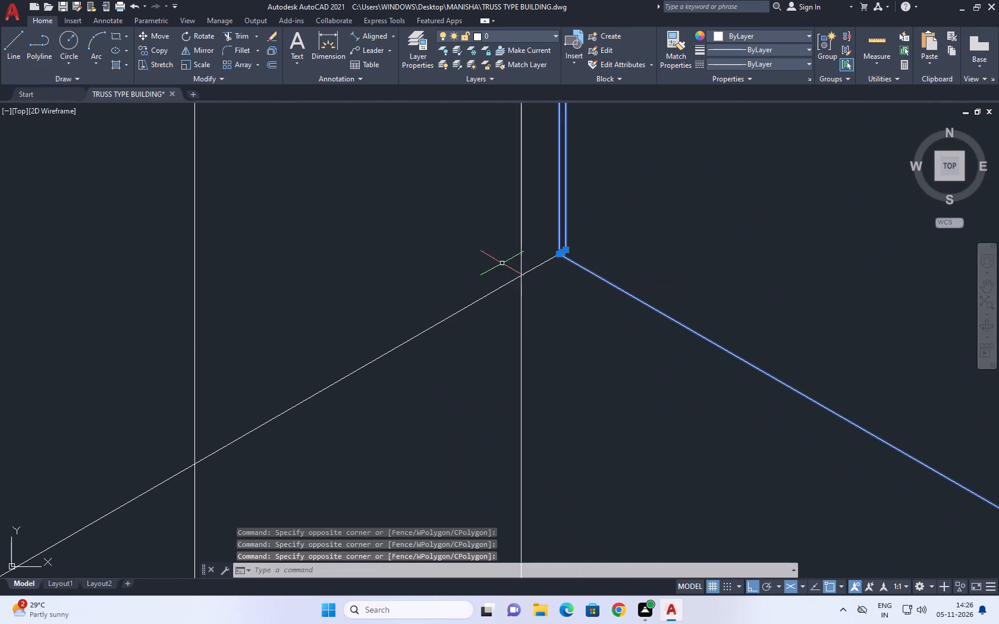
{"action": "scroll", "coordinate": [501, 327], "scroll_direction": "down", "scroll_amount": 7}
{"action": "middle_click_drag", "start_coordinate": [615, 297], "coordinate": [504, 252]}
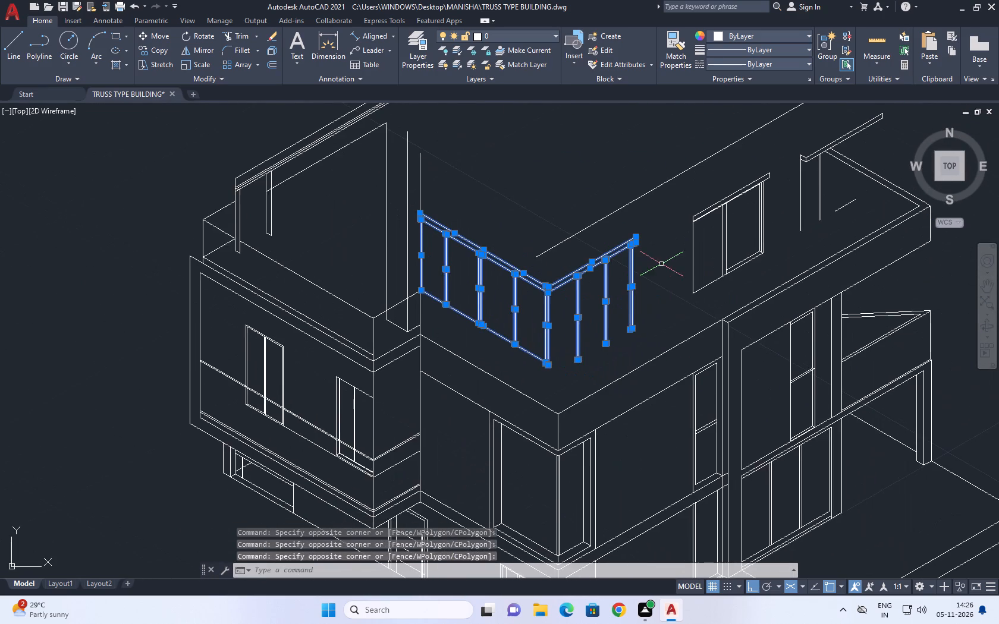
{"action": "middle_click_drag", "start_coordinate": [662, 264], "coordinate": [631, 215]}
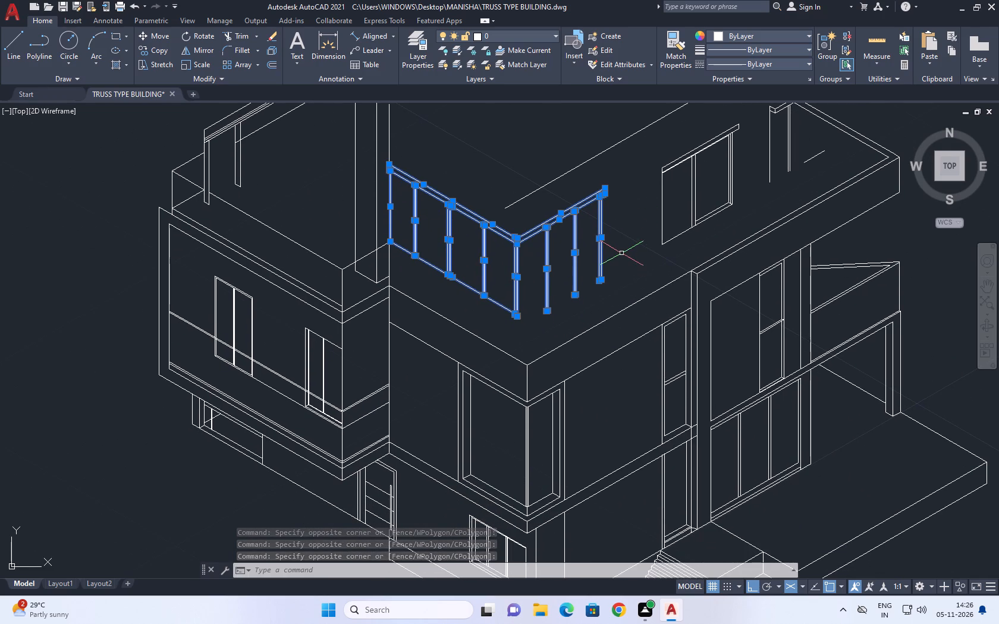
{"action": "middle_click_drag", "start_coordinate": [430, 289], "coordinate": [537, 342]}
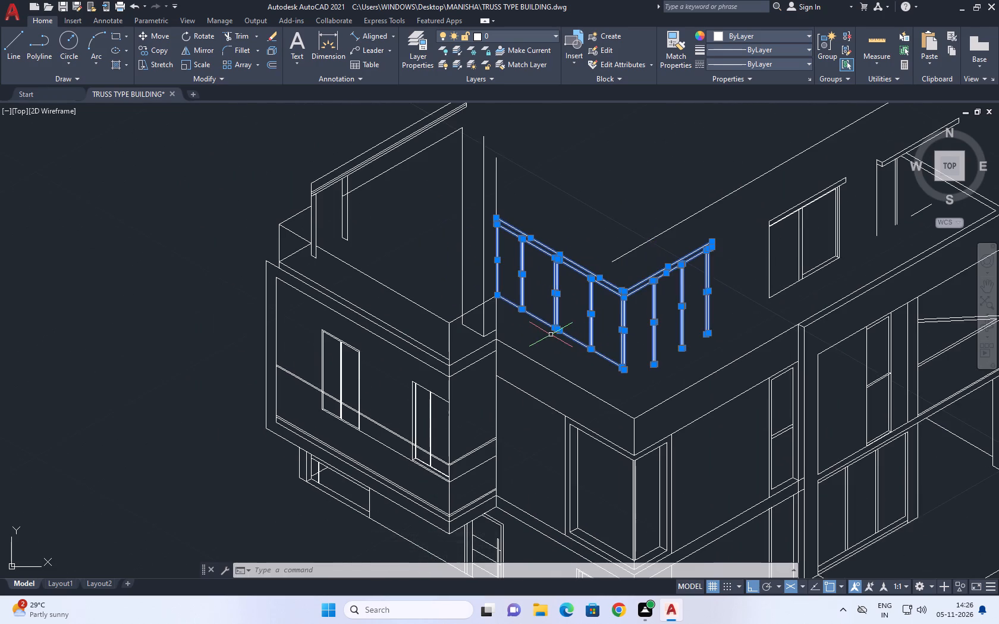
{"action": "key", "text": "m"}
{"action": "key", "text": "space"}
{"action": "scroll", "coordinate": [529, 294], "scroll_direction": "up", "scroll_amount": 2}
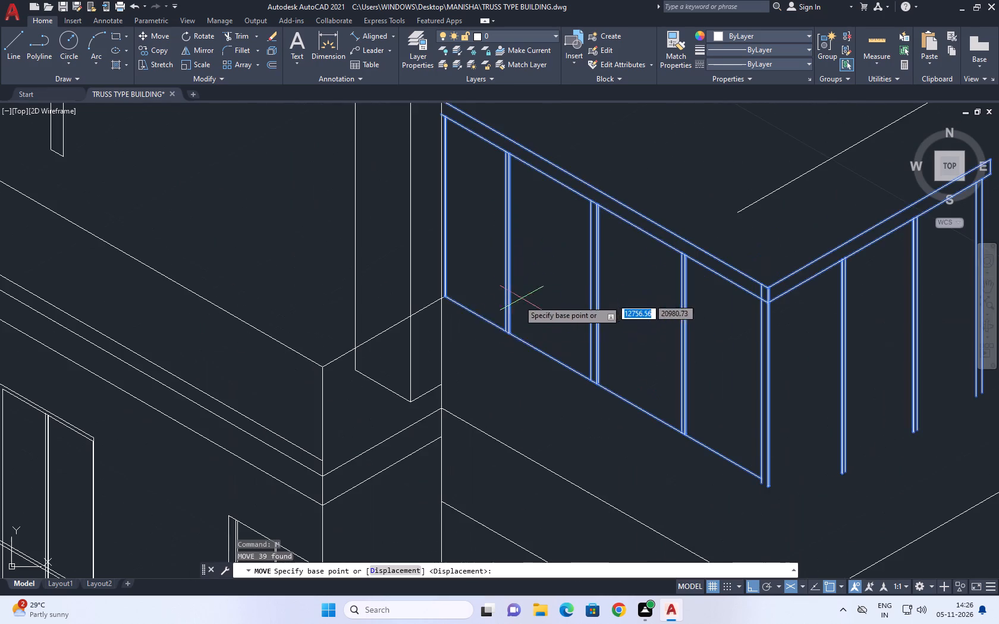
{"action": "scroll", "coordinate": [460, 304], "scroll_direction": "up", "scroll_amount": 2}
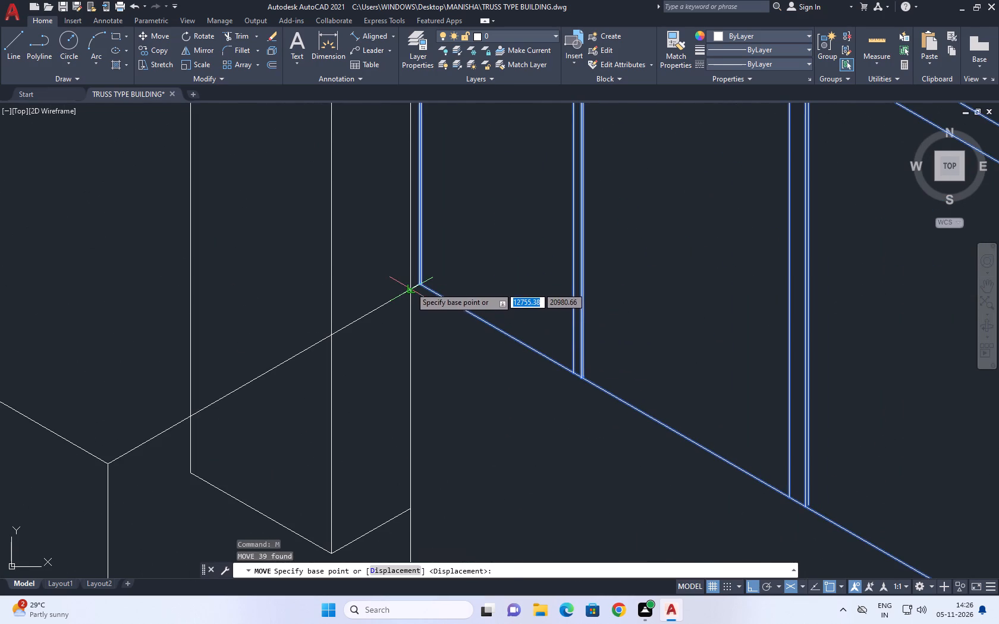
{"action": "left_click", "coordinate": [410, 285]}
{"action": "scroll", "coordinate": [418, 256], "scroll_direction": "down", "scroll_amount": 2}
{"action": "scroll", "coordinate": [409, 378], "scroll_direction": "up", "scroll_amount": 2}
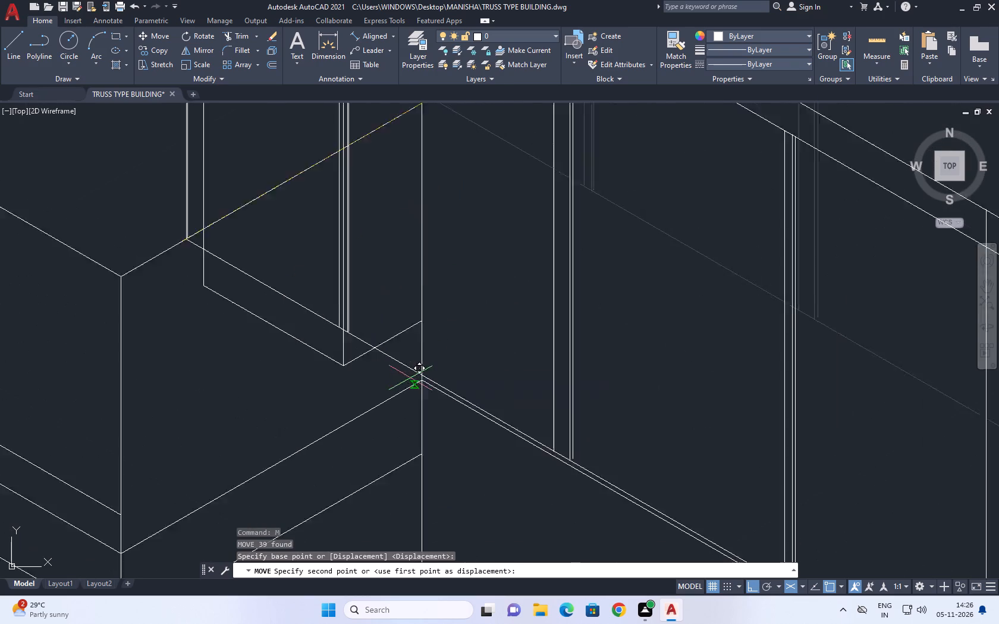
{"action": "scroll", "coordinate": [411, 378], "scroll_direction": "up", "scroll_amount": 1}
{"action": "left_click", "coordinate": [426, 382]}
{"action": "scroll", "coordinate": [517, 326], "scroll_direction": "down", "scroll_amount": 2}
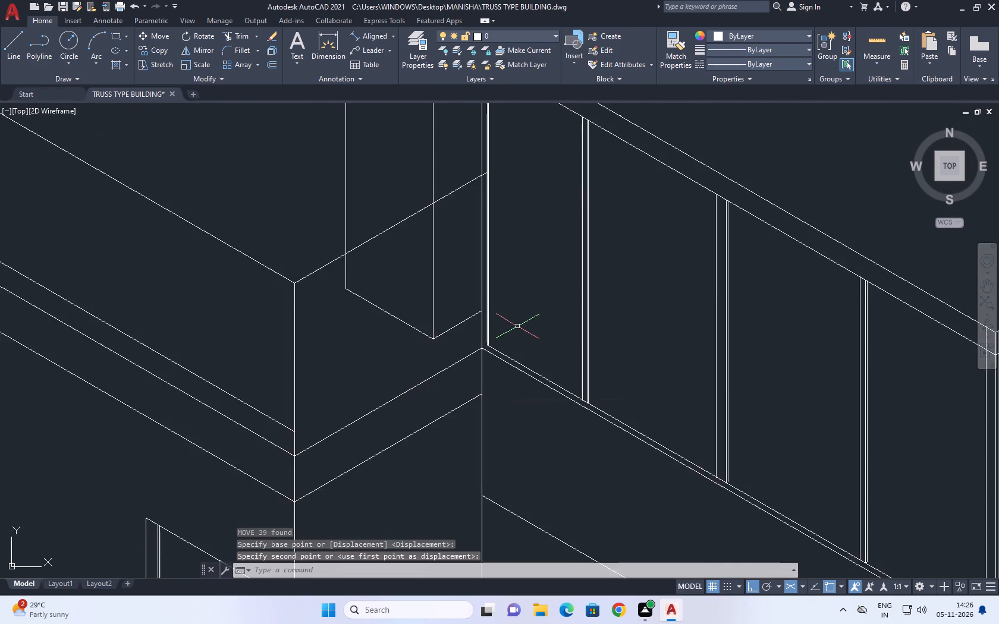
{"action": "scroll", "coordinate": [517, 326], "scroll_direction": "down", "scroll_amount": 2}
Trim the ends of the corner post's vertical lines where they overshoot the parapet's upper edge line.
{"action": "scroll", "coordinate": [734, 450], "scroll_direction": "up", "scroll_amount": 1}
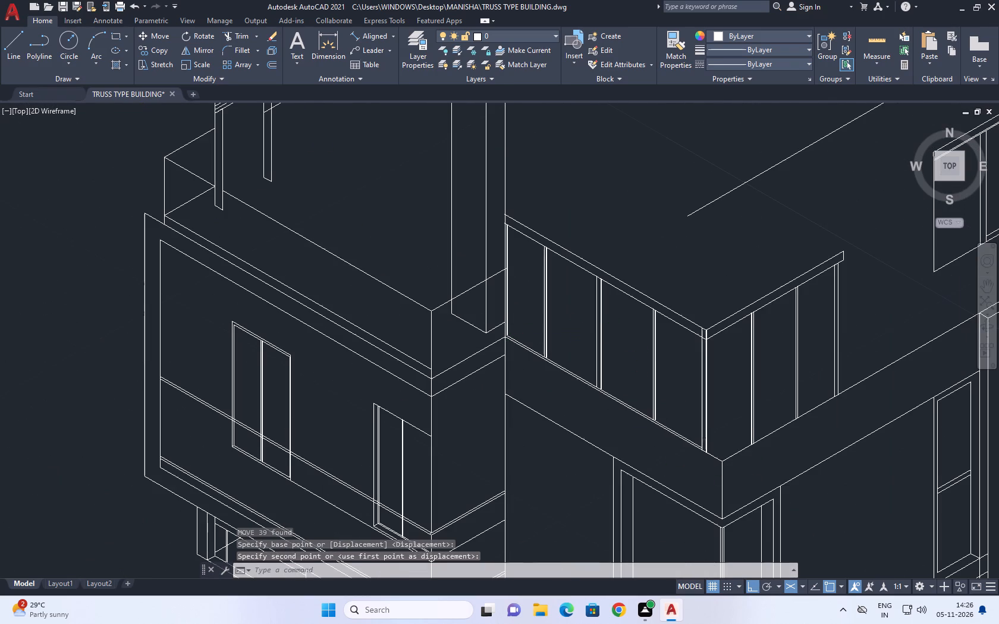
{"action": "scroll", "coordinate": [733, 446], "scroll_direction": "up", "scroll_amount": 2}
{"action": "scroll", "coordinate": [598, 483], "scroll_direction": "up", "scroll_amount": 4}
{"action": "scroll", "coordinate": [587, 353], "scroll_direction": "down", "scroll_amount": 2}
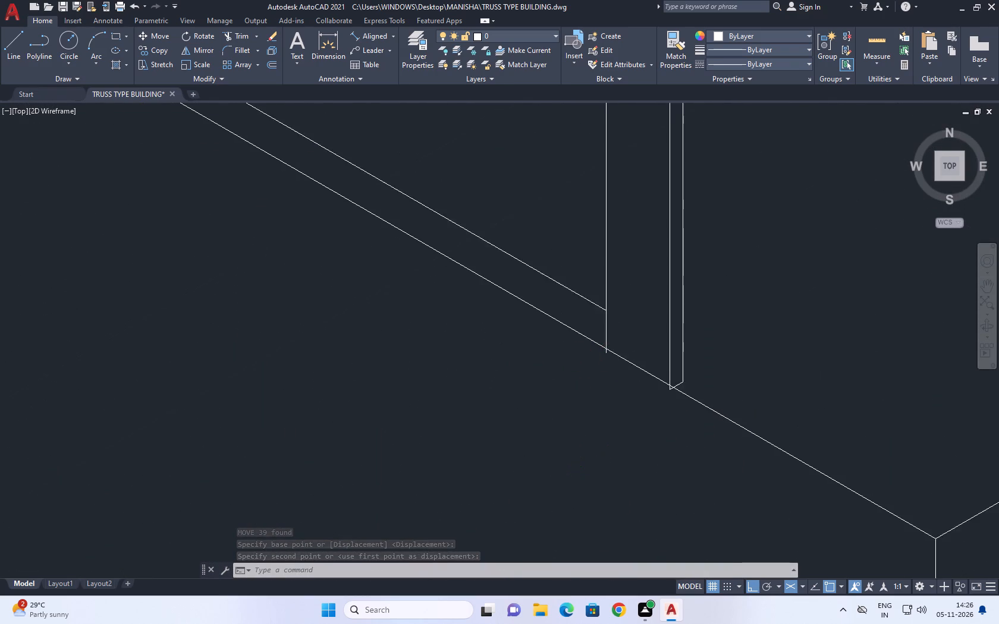
{"action": "scroll", "coordinate": [596, 365], "scroll_direction": "down", "scroll_amount": 2}
{"action": "scroll", "coordinate": [650, 376], "scroll_direction": "up", "scroll_amount": 1}
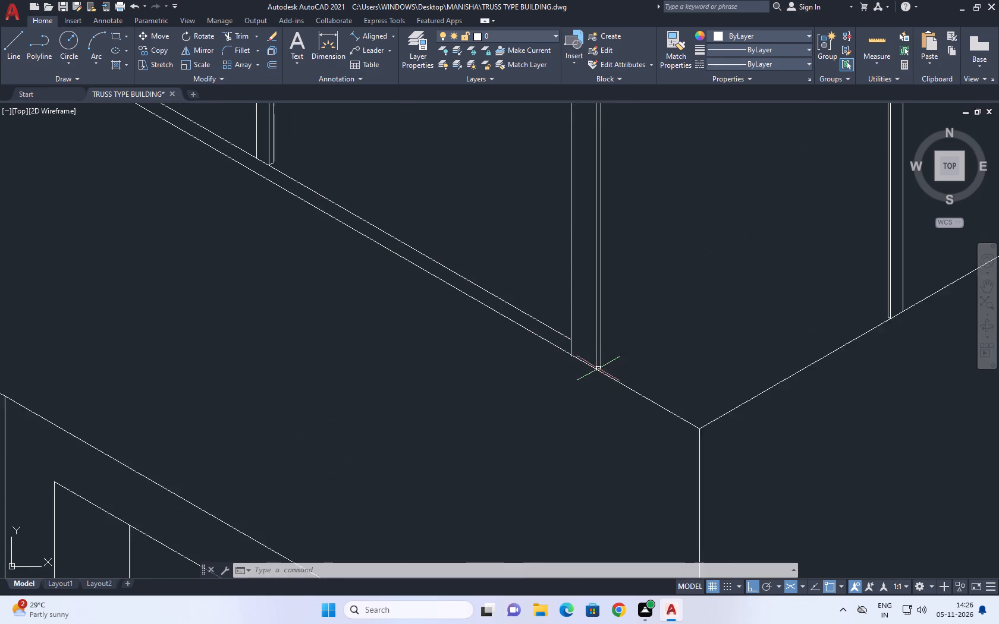
{"action": "scroll", "coordinate": [576, 363], "scroll_direction": "up", "scroll_amount": 3}
{"action": "middle_click_drag", "start_coordinate": [552, 335], "coordinate": [560, 351]}
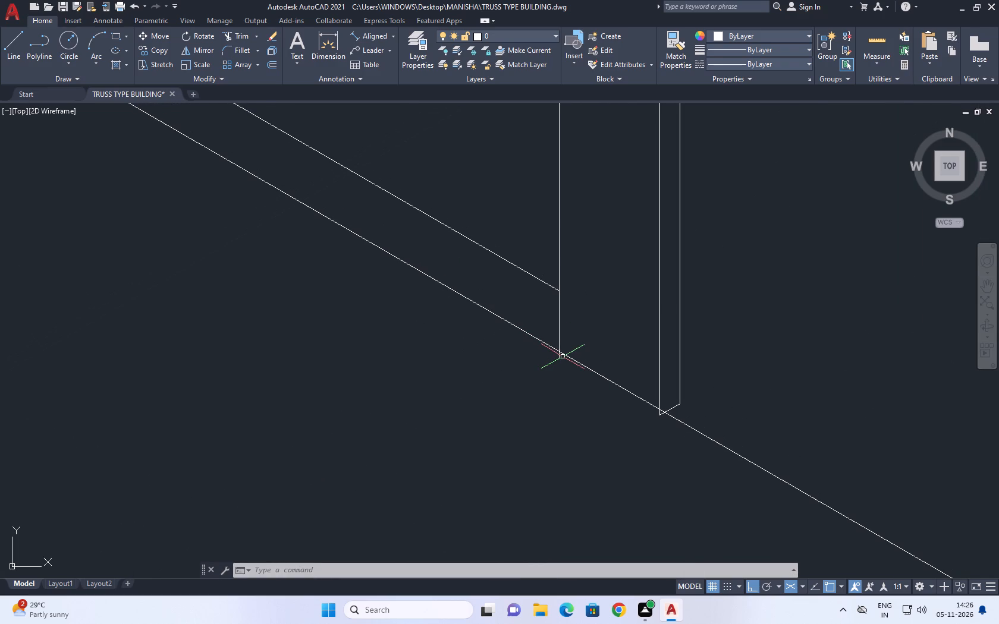
{"action": "type", "text": "TR"}
{"action": "key", "text": "space"}
{"action": "scroll", "coordinate": [563, 357], "scroll_direction": "up", "scroll_amount": 3}
{"action": "left_click", "coordinate": [560, 359]}
{"action": "left_click", "coordinate": [517, 337]}
{"action": "scroll", "coordinate": [514, 335], "scroll_direction": "down", "scroll_amount": 4}
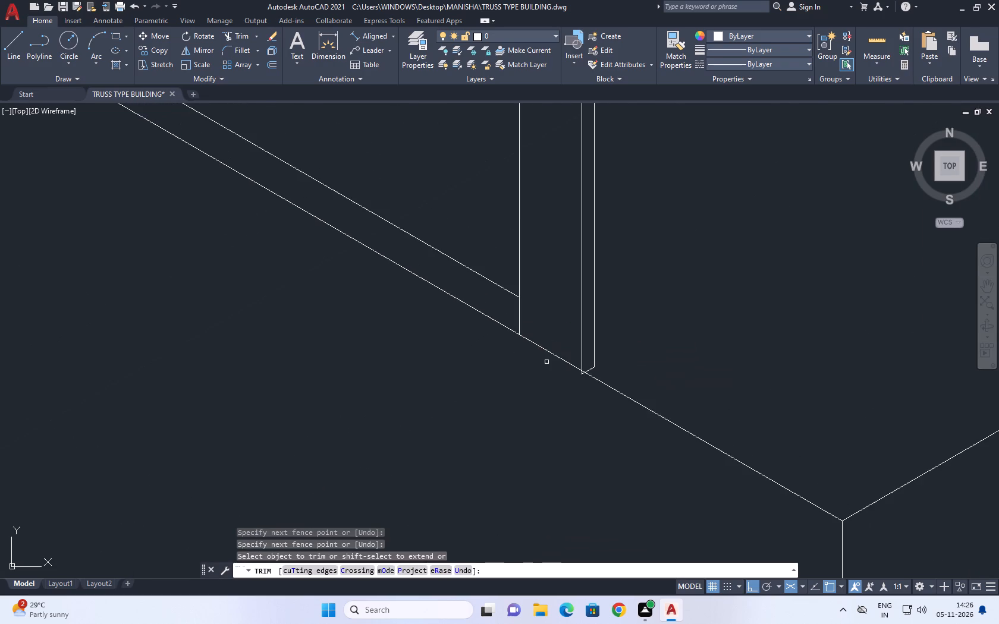
{"action": "scroll", "coordinate": [579, 386], "scroll_direction": "up", "scroll_amount": 5}
{"action": "left_click", "coordinate": [605, 323]}
{"action": "left_click", "coordinate": [508, 278]}
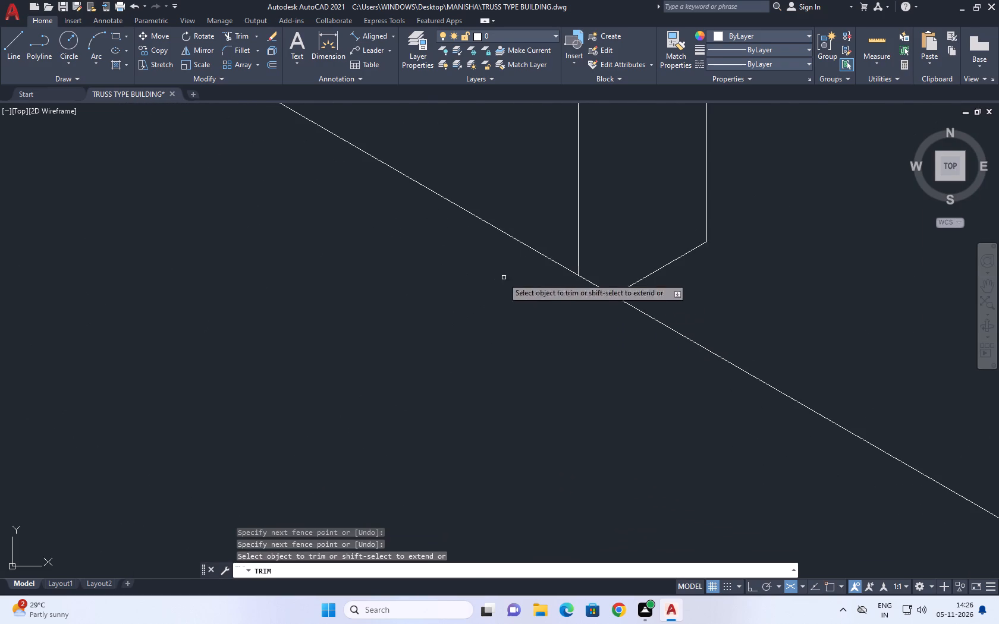
{"action": "middle_click_drag", "start_coordinate": [568, 319], "coordinate": [550, 485]}
{"action": "key", "text": "space"}
Replace the short sloping line at the corner post's foot with a 30° line starting where the post meets the parapet edge.
{"action": "left_click_drag", "start_coordinate": [649, 439], "coordinate": [643, 434]}
{"action": "left_click", "coordinate": [621, 412]}
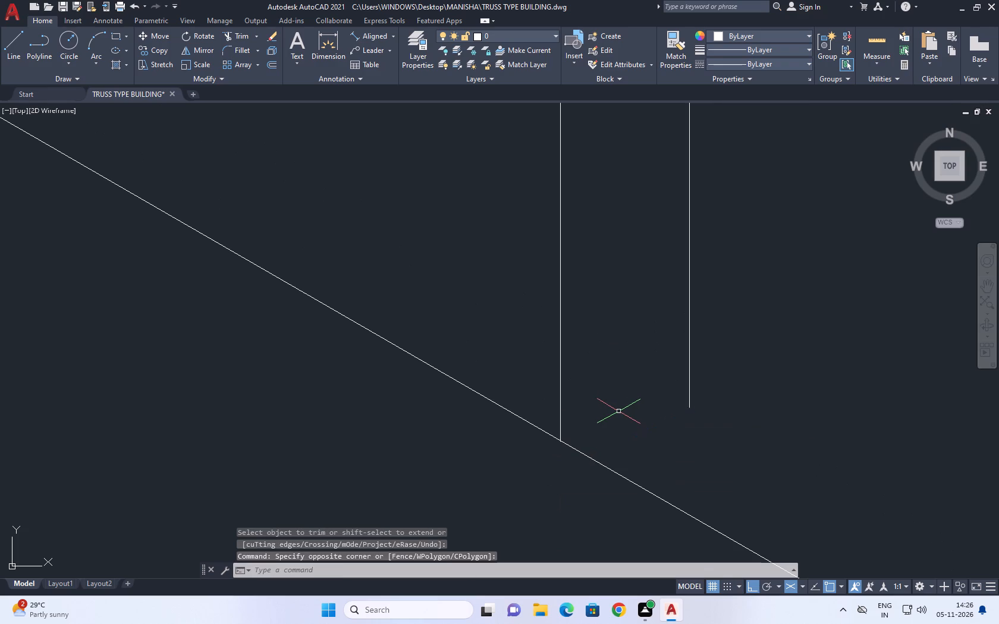
{"action": "key", "text": "Delete"}
{"action": "scroll", "coordinate": [617, 411], "scroll_direction": "up", "scroll_amount": 1}
{"action": "middle_click_drag", "start_coordinate": [617, 411], "coordinate": [601, 446]}
{"action": "key", "text": "l"}
{"action": "key", "text": "space"}
{"action": "left_click_drag", "start_coordinate": [507, 491], "coordinate": [513, 489]}
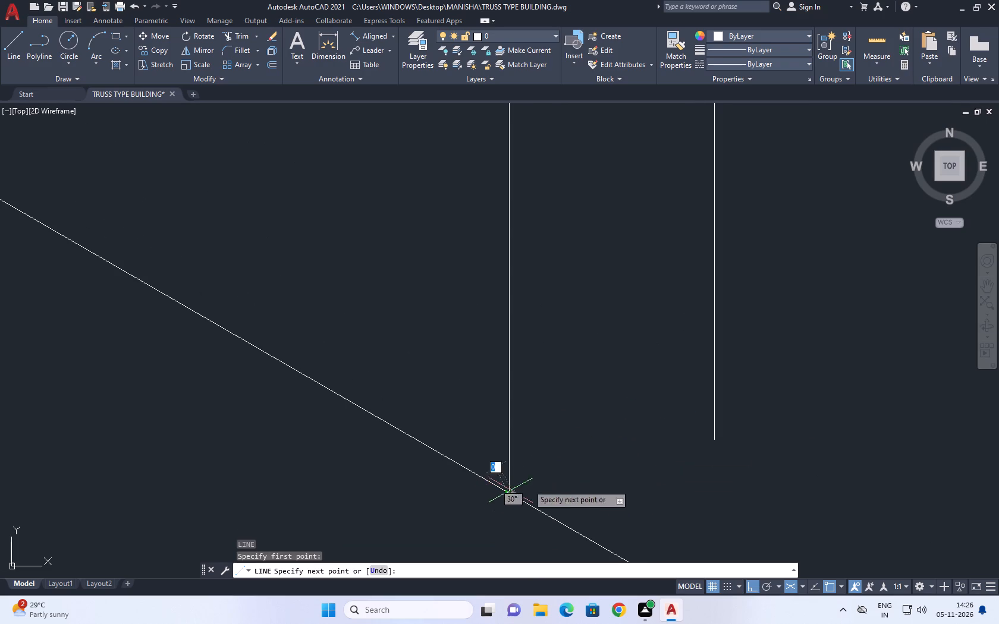
{"action": "left_click", "coordinate": [791, 409]}
{"action": "key", "text": "Escape"}
Trim the new foot line's excess beyond the corner post's outer vertical line.
{"action": "type", "text": "TR"}
{"action": "key", "text": "space"}
{"action": "left_click", "coordinate": [710, 387]}
{"action": "left_click", "coordinate": [727, 390]}
{"action": "left_click", "coordinate": [718, 374]}
{"action": "key", "text": "space"}
Draw a short sloping line closing the foot of the middle post on the corner enclosure's four-pane side.
{"action": "scroll", "coordinate": [696, 409], "scroll_direction": "down", "scroll_amount": 11}
{"action": "middle_click_drag", "start_coordinate": [497, 303], "coordinate": [618, 462]}
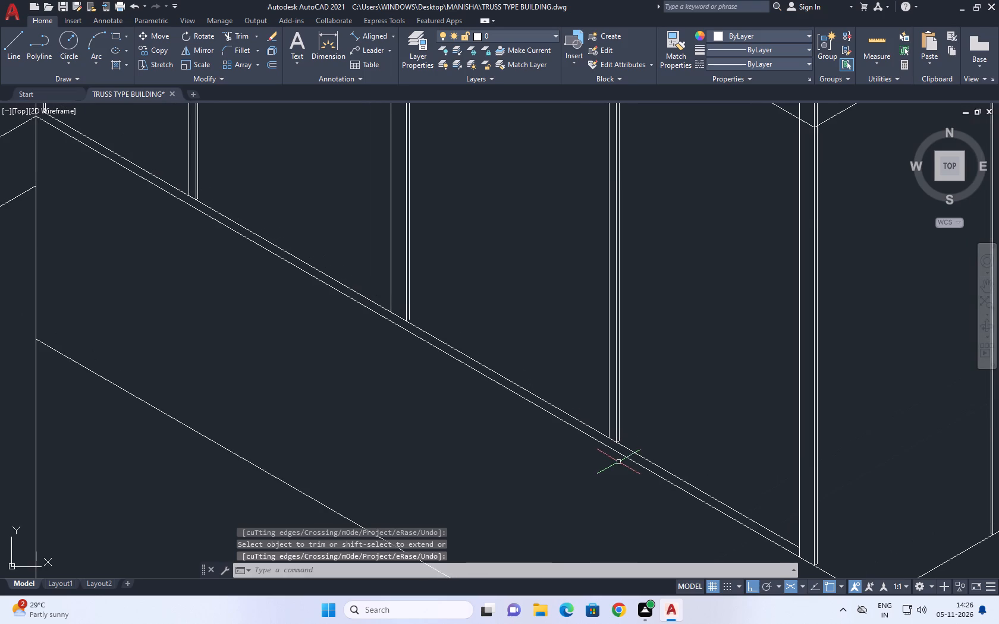
{"action": "scroll", "coordinate": [618, 461], "scroll_direction": "down", "scroll_amount": 1}
{"action": "middle_click_drag", "start_coordinate": [536, 414], "coordinate": [550, 439]}
{"action": "middle_click_drag", "start_coordinate": [476, 414], "coordinate": [515, 481]}
{"action": "scroll", "coordinate": [476, 414], "scroll_direction": "up", "scroll_amount": 1}
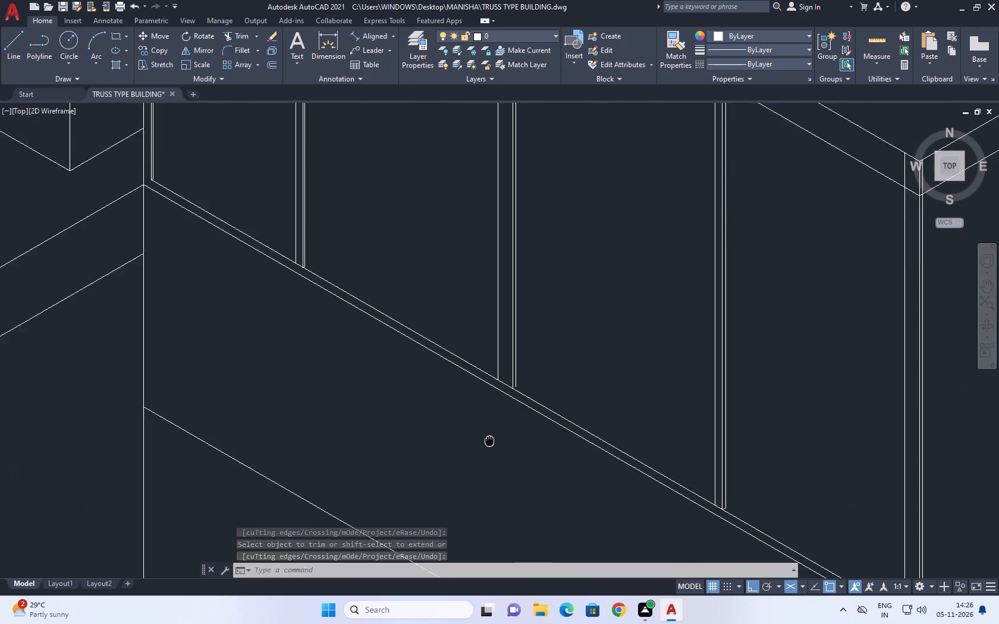
{"action": "middle_click_drag", "start_coordinate": [515, 481], "coordinate": [574, 540]}
{"action": "scroll", "coordinate": [598, 483], "scroll_direction": "down", "scroll_amount": 4}
{"action": "scroll", "coordinate": [608, 484], "scroll_direction": "up", "scroll_amount": 6}
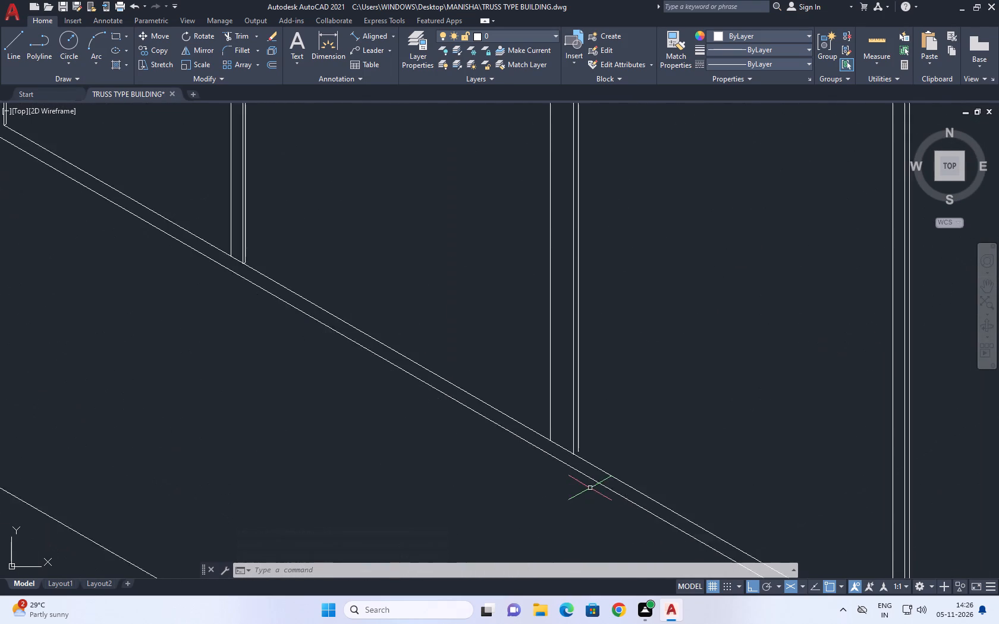
{"action": "scroll", "coordinate": [590, 488], "scroll_direction": "up", "scroll_amount": 2}
{"action": "middle_click_drag", "start_coordinate": [544, 412], "coordinate": [549, 477]}
{"action": "key", "text": "l"}
{"action": "key", "text": "space"}
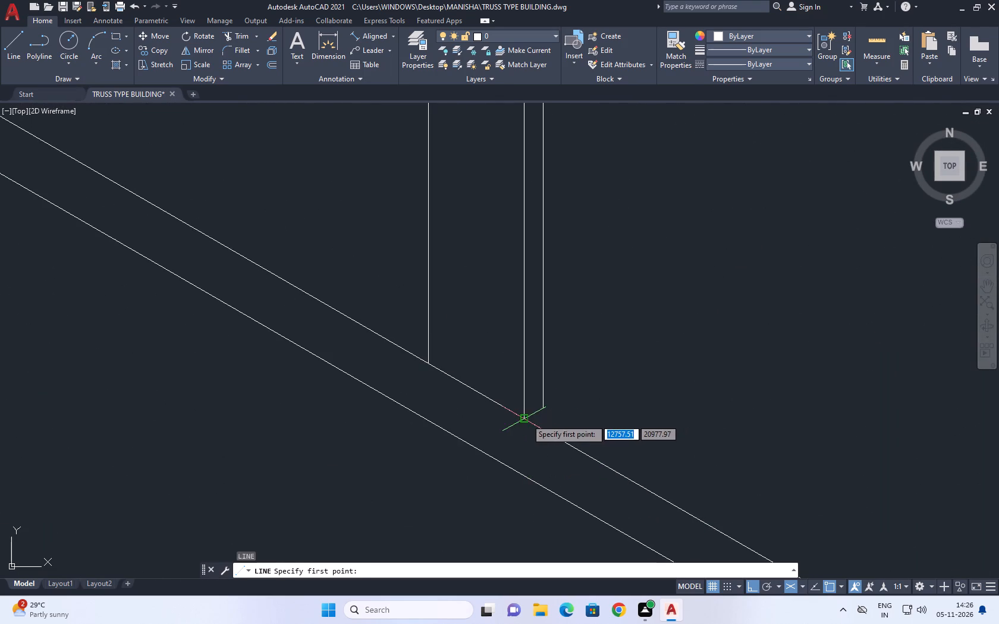
{"action": "left_click", "coordinate": [525, 418]}
{"action": "left_click", "coordinate": [548, 407]}
{"action": "key", "text": "space"}
{"action": "scroll", "coordinate": [409, 388], "scroll_direction": "down", "scroll_amount": 4}
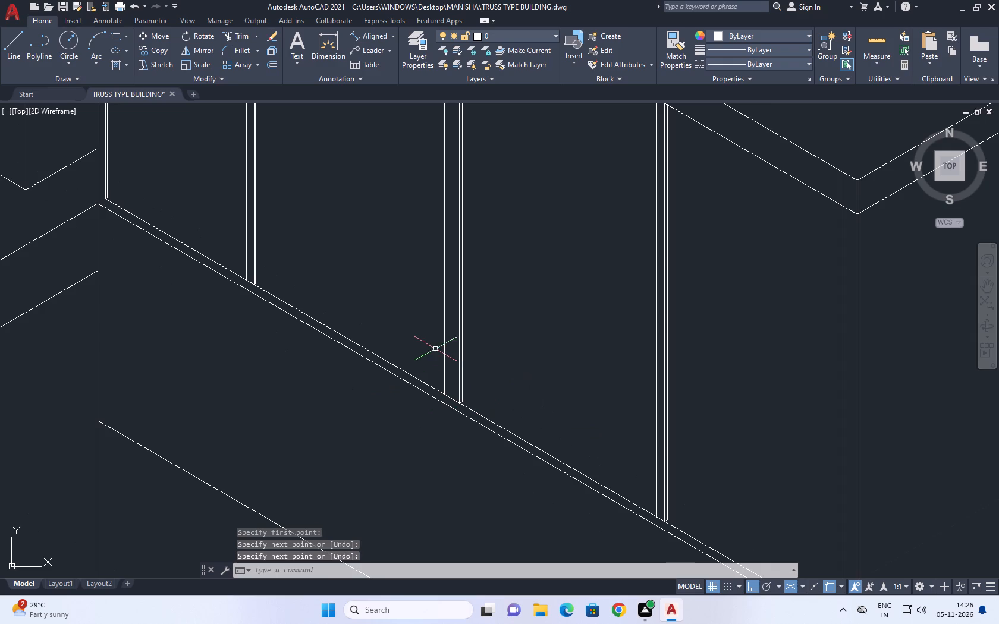
Examine the post feet along both sides of the corner enclosure for gaps and overshoots at the parapet edge.
{"action": "scroll", "coordinate": [250, 268], "scroll_direction": "up", "scroll_amount": 5}
{"action": "scroll", "coordinate": [279, 322], "scroll_direction": "down", "scroll_amount": 4}
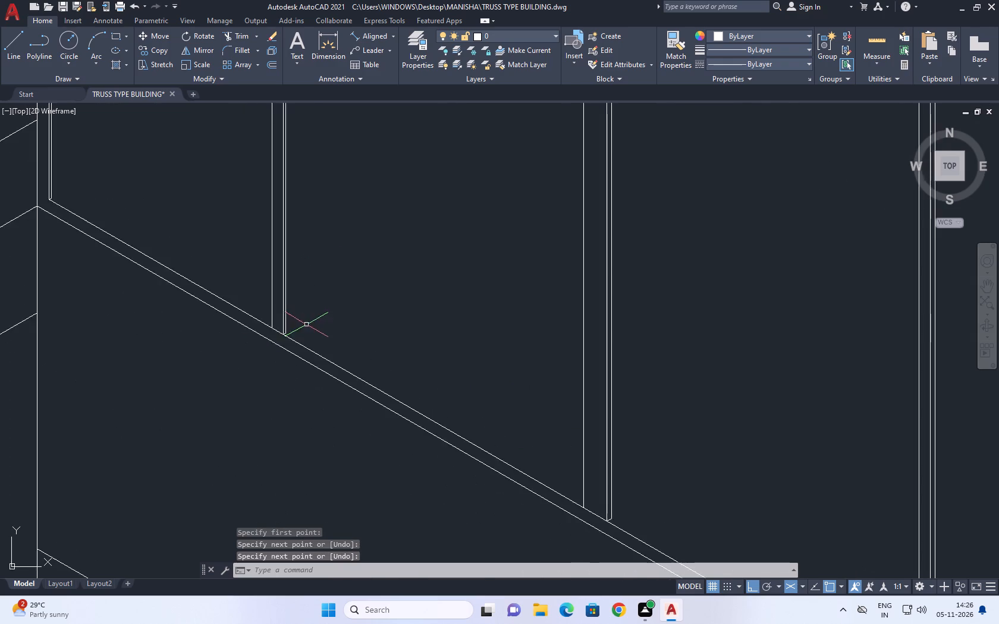
{"action": "scroll", "coordinate": [306, 324], "scroll_direction": "down", "scroll_amount": 2}
{"action": "middle_click_drag", "start_coordinate": [485, 335], "coordinate": [318, 305]}
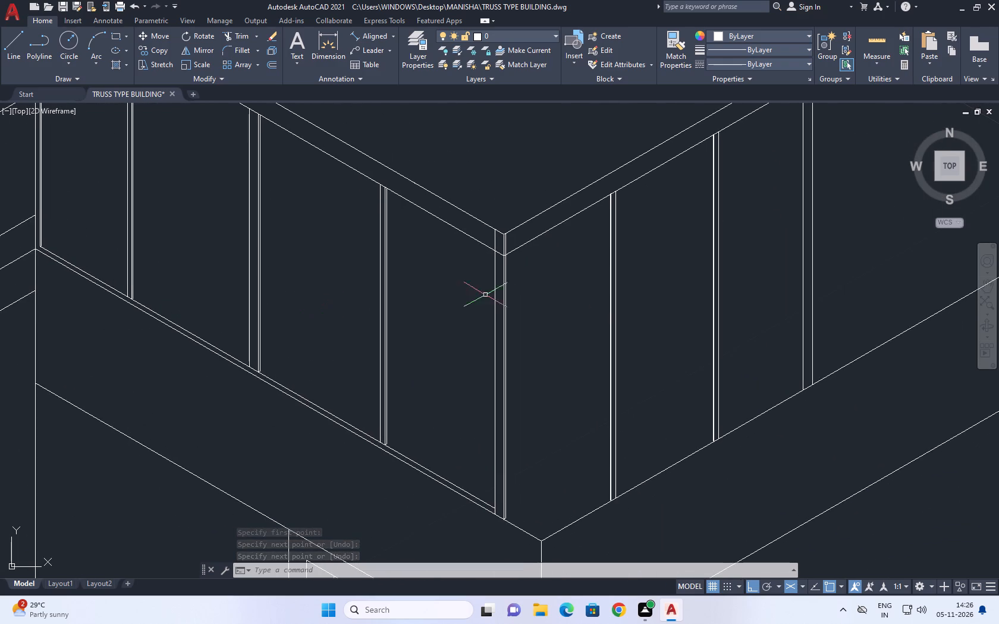
{"action": "middle_click_drag", "start_coordinate": [637, 285], "coordinate": [630, 377]}
{"action": "scroll", "coordinate": [568, 236], "scroll_direction": "up", "scroll_amount": 3}
{"action": "middle_click_drag", "start_coordinate": [709, 374], "coordinate": [664, 284]}
{"action": "scroll", "coordinate": [579, 226], "scroll_direction": "down", "scroll_amount": 3}
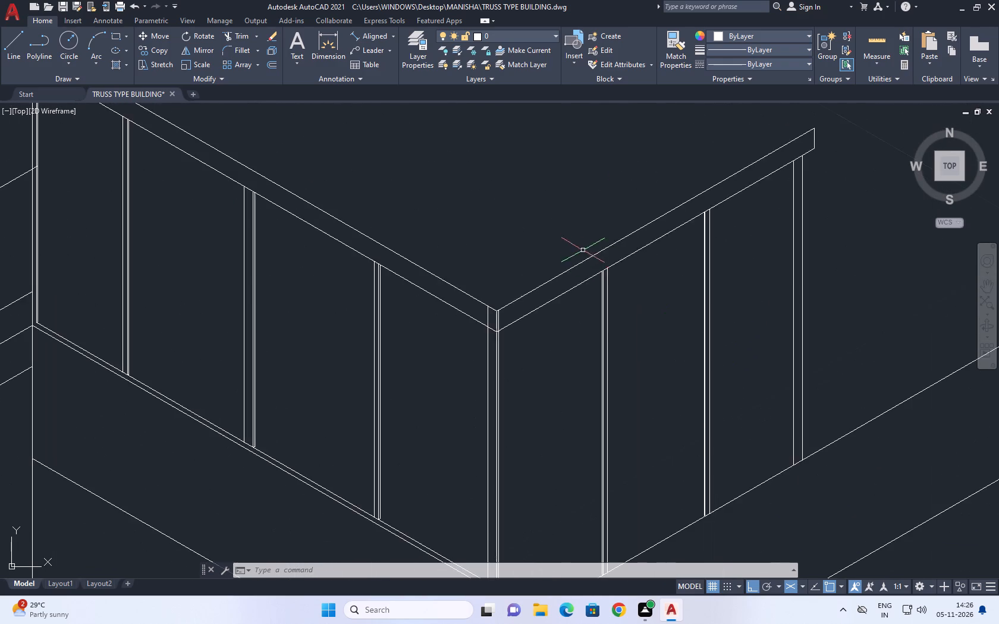
{"action": "middle_click_drag", "start_coordinate": [719, 291], "coordinate": [651, 220]}
{"action": "scroll", "coordinate": [639, 458], "scroll_direction": "up", "scroll_amount": 6}
{"action": "scroll", "coordinate": [631, 437], "scroll_direction": "down", "scroll_amount": 1}
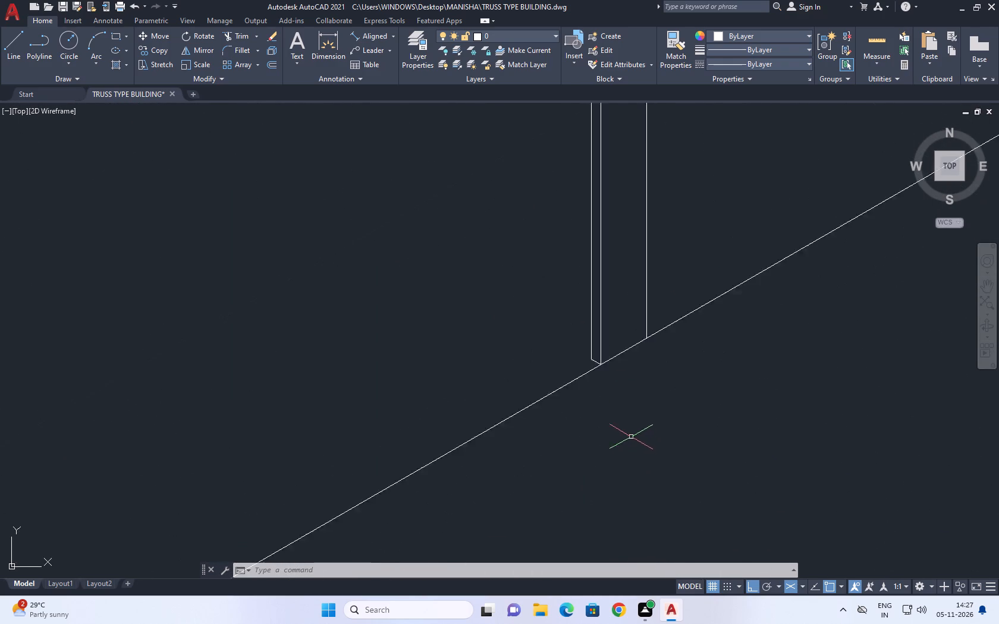
{"action": "scroll", "coordinate": [631, 437], "scroll_direction": "down", "scroll_amount": 6}
{"action": "middle_click_drag", "start_coordinate": [532, 427], "coordinate": [542, 443]}
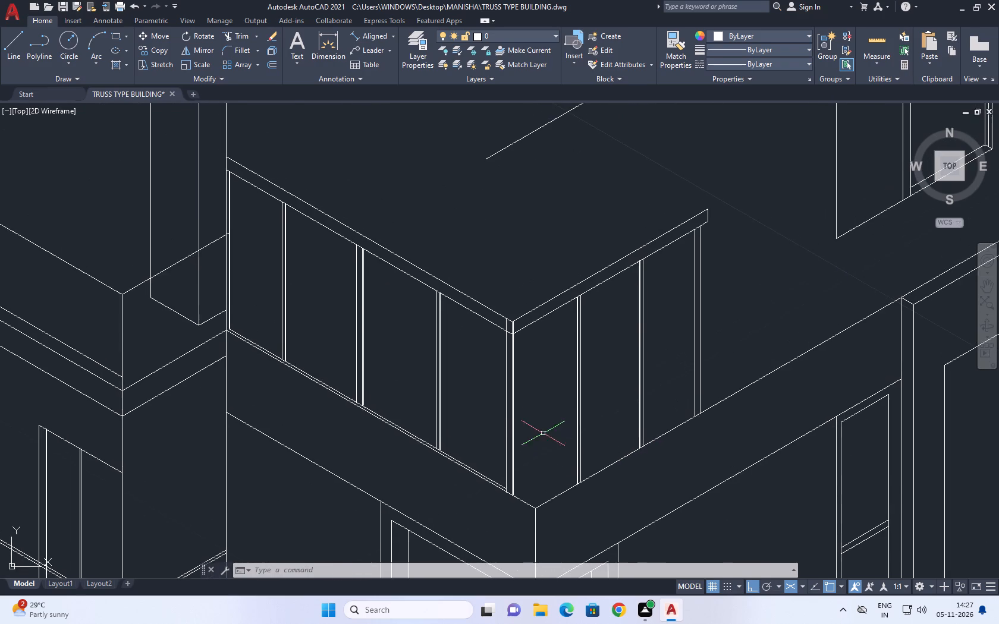
Move the floating two-pane window panel with its top band straight down so its lower corner sits on the parapet edge.
{"action": "scroll", "coordinate": [533, 415], "scroll_direction": "down", "scroll_amount": 1}
{"action": "middle_click_drag", "start_coordinate": [621, 276], "coordinate": [554, 333]}
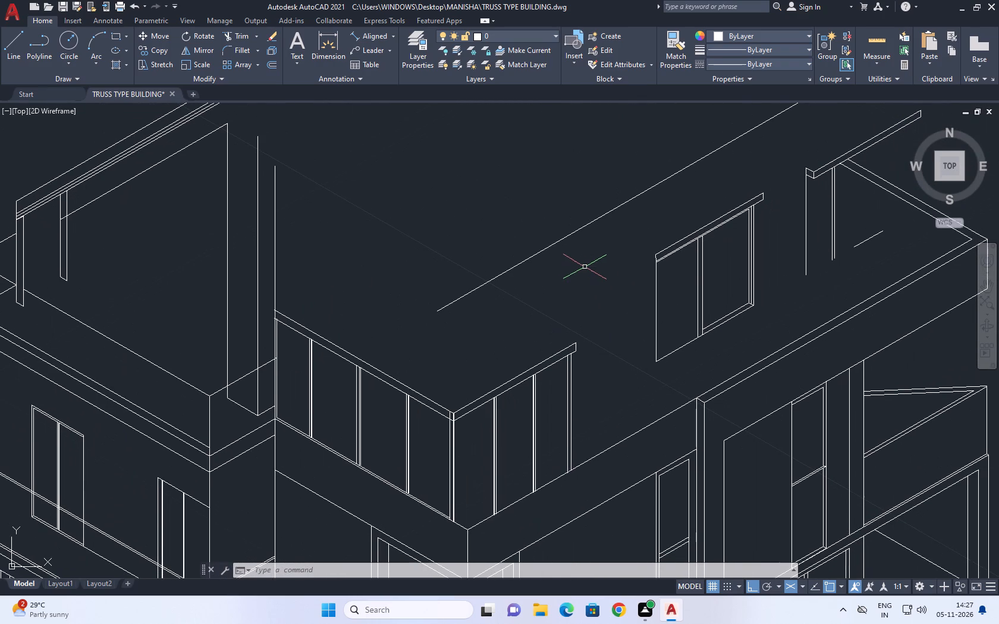
{"action": "middle_click_drag", "start_coordinate": [697, 277], "coordinate": [681, 333]}
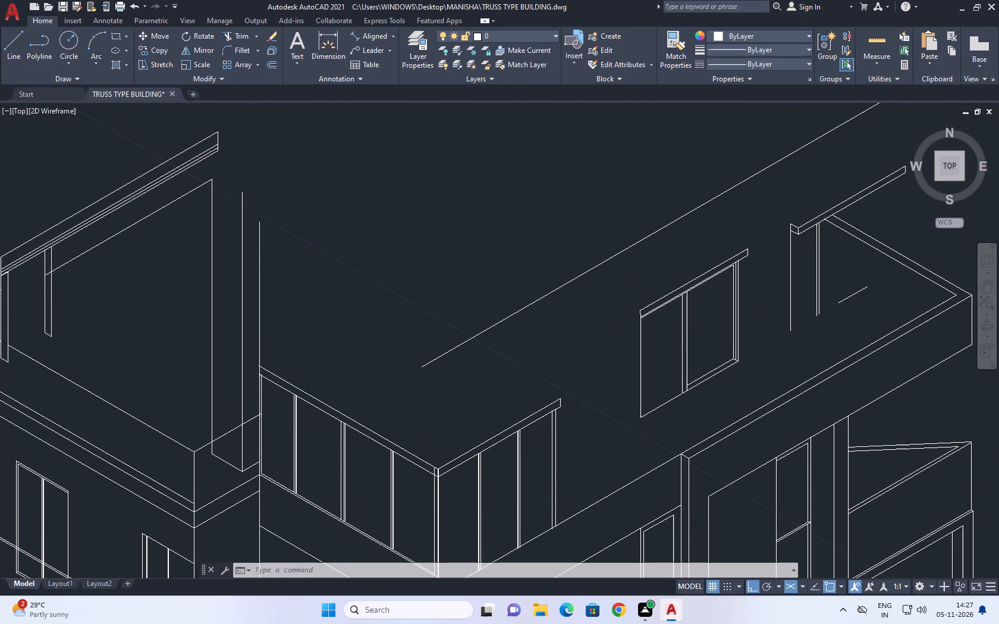
{"action": "middle_click_drag", "start_coordinate": [631, 445], "coordinate": [649, 450]}
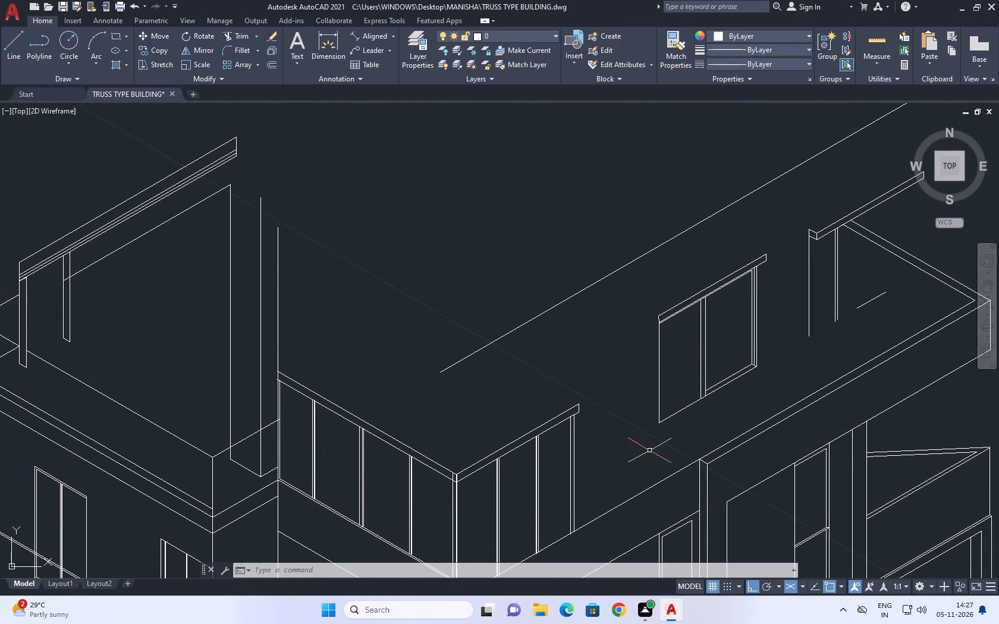
{"action": "left_click_drag", "start_coordinate": [633, 205], "coordinate": [649, 203]}
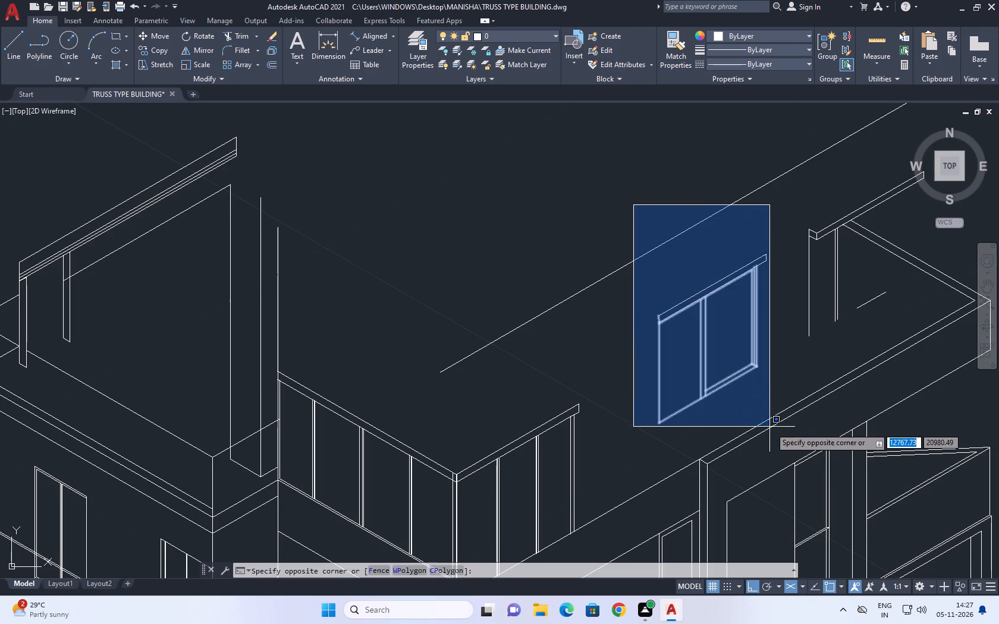
{"action": "left_click", "coordinate": [780, 447]}
{"action": "middle_click_drag", "start_coordinate": [720, 428], "coordinate": [712, 363]}
{"action": "type", "text": "M"}
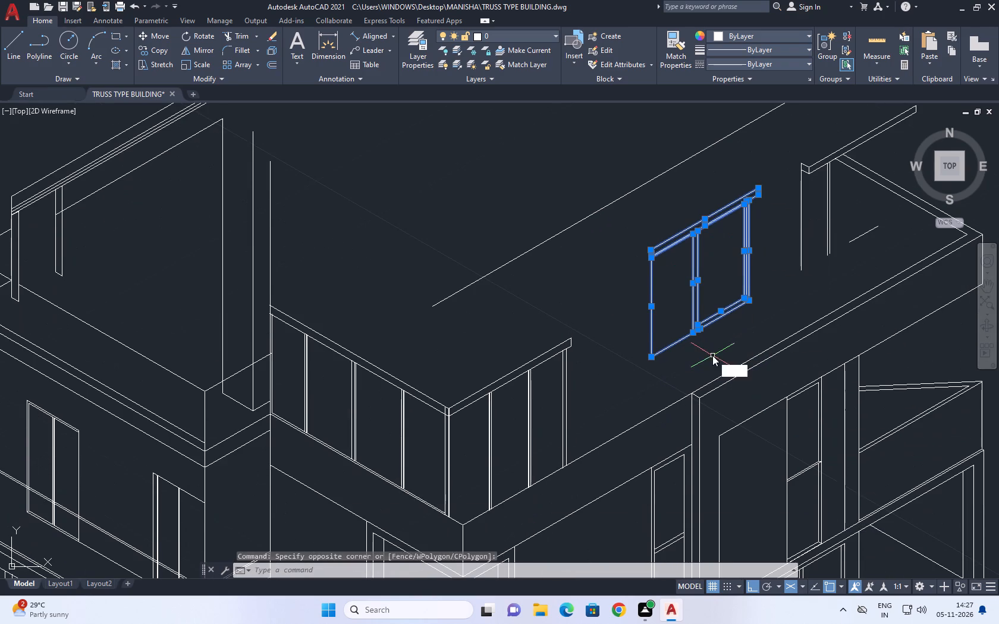
{"action": "key", "text": "space"}
{"action": "left_click", "coordinate": [651, 358]}
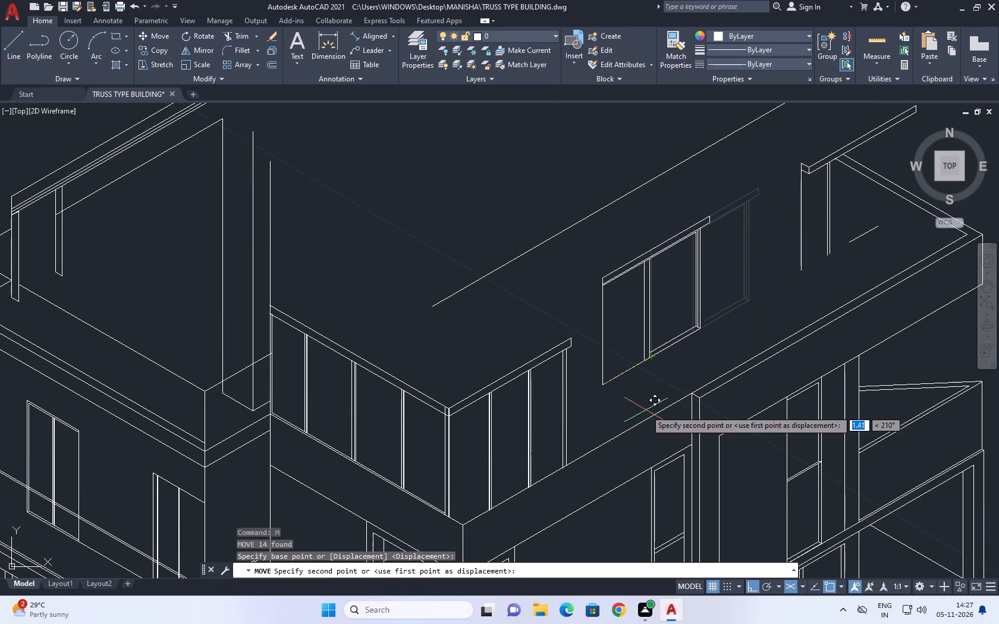
{"action": "key", "text": "F5"}
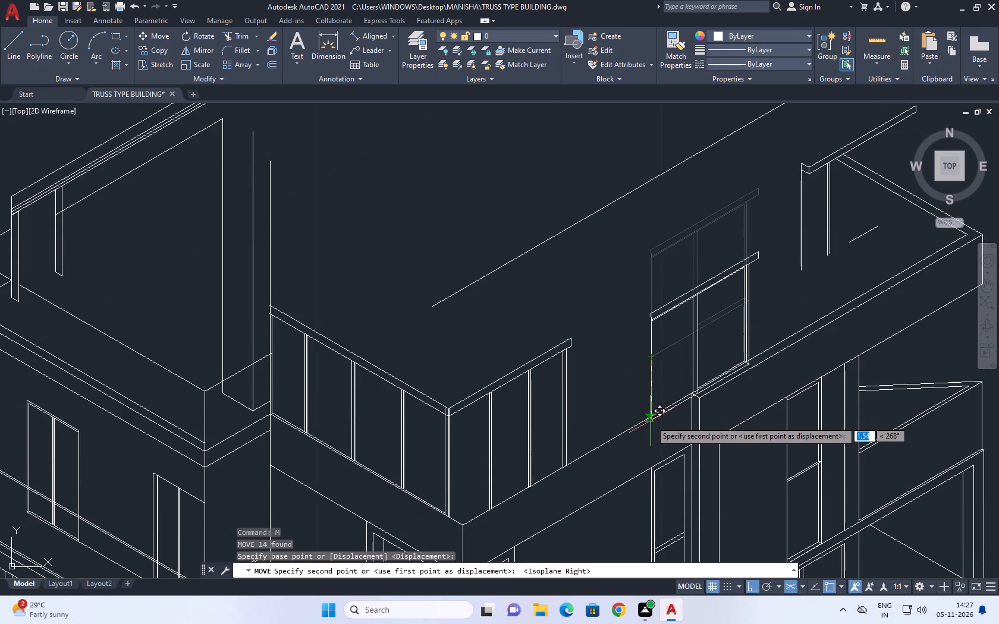
{"action": "left_click", "coordinate": [651, 415]}
Move the short loose sloping line onto the foot of the narrow panel near the parapet's far corner, closing its base.
{"action": "middle_click_drag", "start_coordinate": [778, 352], "coordinate": [617, 421]}
{"action": "scroll", "coordinate": [774, 352], "scroll_direction": "up", "scroll_amount": 1}
{"action": "middle_click_drag", "start_coordinate": [667, 275], "coordinate": [636, 338]}
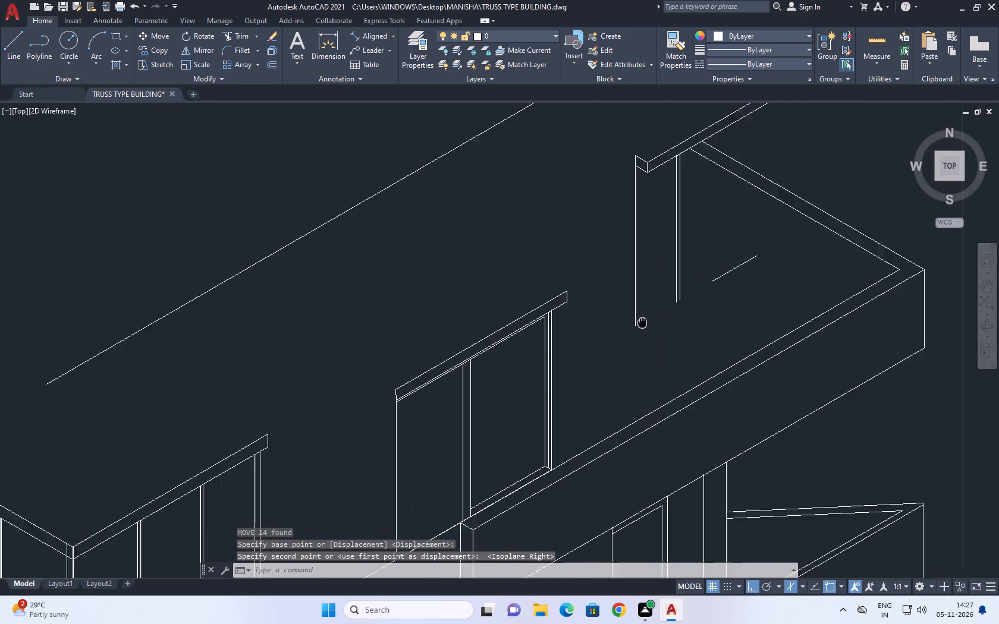
{"action": "middle_click_drag", "start_coordinate": [636, 338], "coordinate": [620, 403]}
{"action": "left_click_drag", "start_coordinate": [703, 385], "coordinate": [703, 375]}
{"action": "left_click", "coordinate": [691, 323]}
{"action": "type", "text": "M"}
{"action": "key", "text": "space"}
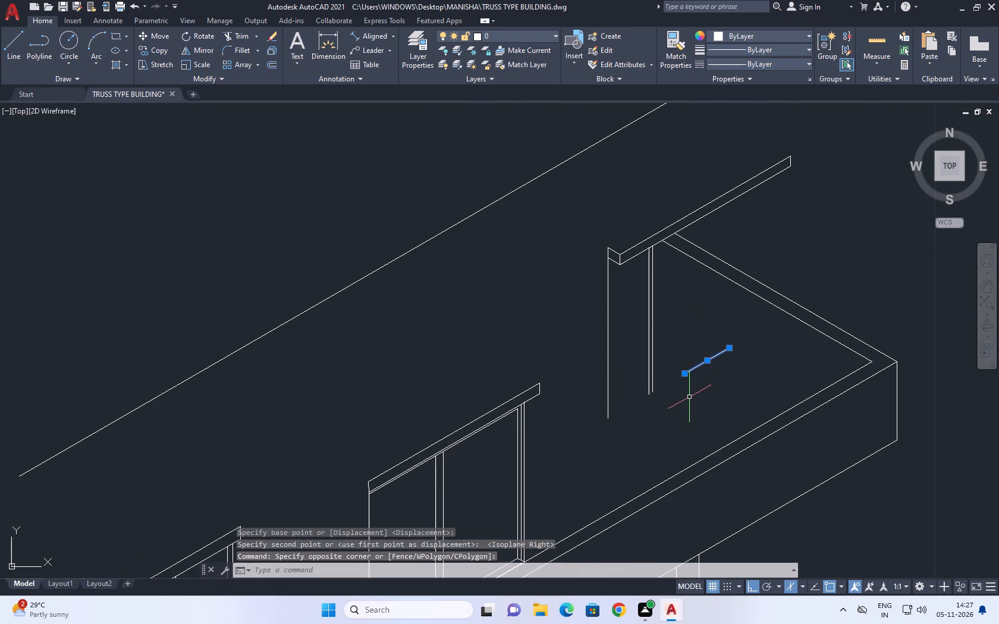
{"action": "left_click", "coordinate": [684, 373]}
{"action": "left_click", "coordinate": [611, 417]}
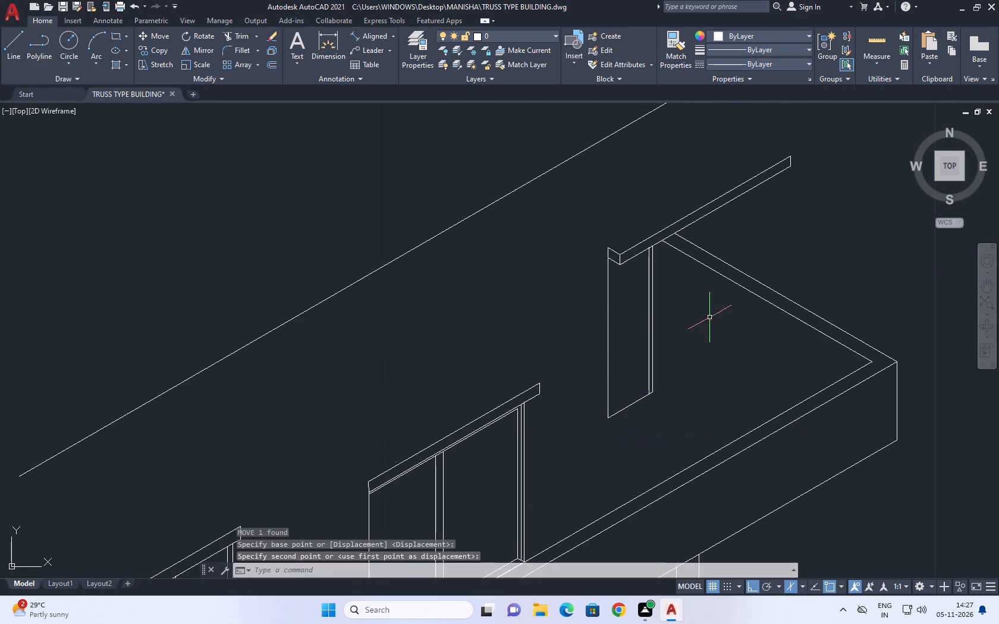
Move the narrow panel together with its full top band straight down until its foot sits on the parapet's inner edge.
{"action": "scroll", "coordinate": [711, 314], "scroll_direction": "down", "scroll_amount": 1}
{"action": "left_click", "coordinate": [691, 379]}
{"action": "left_click", "coordinate": [637, 307]}
{"action": "scroll", "coordinate": [654, 273], "scroll_direction": "up", "scroll_amount": 2}
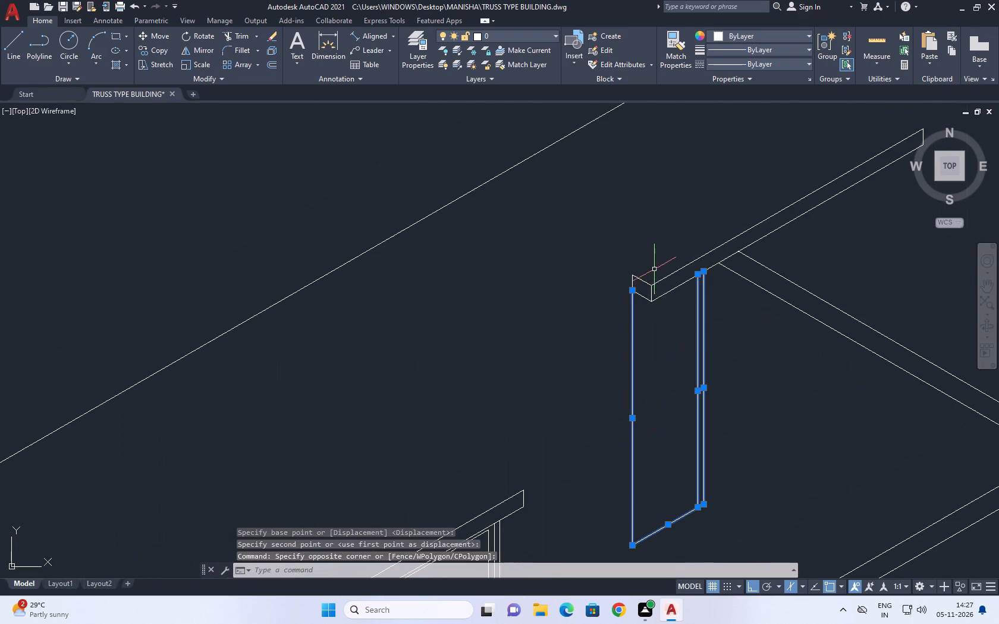
{"action": "left_click", "coordinate": [674, 335]}
{"action": "left_click_drag", "start_coordinate": [628, 257], "coordinate": [592, 250]}
{"action": "middle_click_drag", "start_coordinate": [664, 275], "coordinate": [567, 330]}
{"action": "scroll", "coordinate": [574, 329], "scroll_direction": "up", "scroll_amount": 1}
{"action": "middle_click_drag", "start_coordinate": [720, 257], "coordinate": [448, 314]}
{"action": "middle_click_drag", "start_coordinate": [663, 247], "coordinate": [663, 269]}
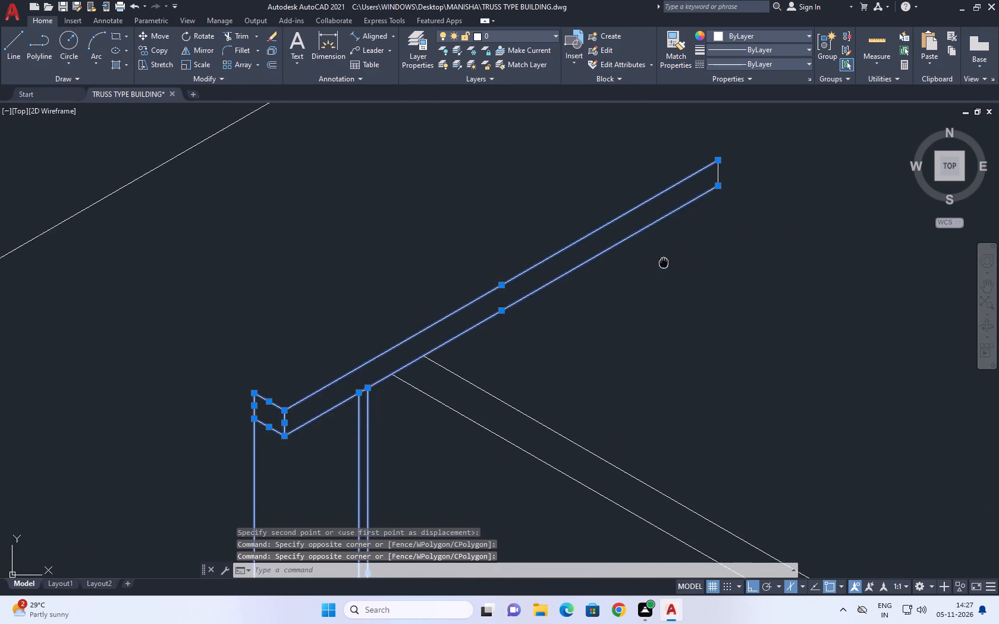
{"action": "middle_click_drag", "start_coordinate": [663, 269], "coordinate": [656, 311]}
{"action": "left_click_drag", "start_coordinate": [756, 329], "coordinate": [735, 270]}
{"action": "left_click_drag", "start_coordinate": [641, 150], "coordinate": [617, 164]}
{"action": "scroll", "coordinate": [668, 309], "scroll_direction": "down", "scroll_amount": 2}
{"action": "middle_click_drag", "start_coordinate": [662, 373], "coordinate": [683, 300]}
{"action": "middle_click_drag", "start_coordinate": [693, 277], "coordinate": [737, 154]}
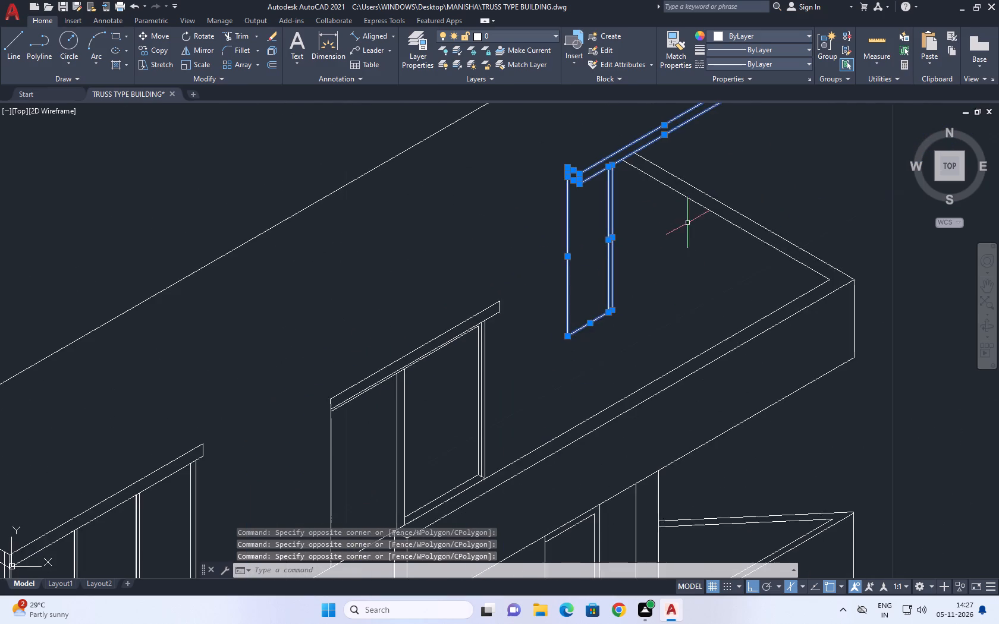
{"action": "middle_click_drag", "start_coordinate": [675, 276], "coordinate": [709, 249]}
{"action": "key", "text": "m"}
{"action": "key", "text": "space"}
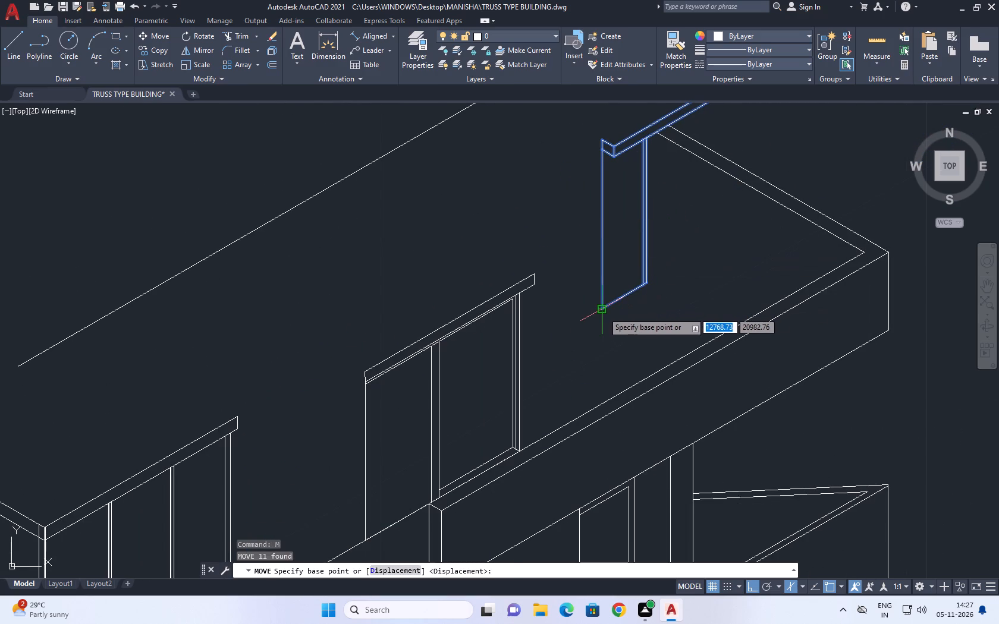
{"action": "left_click", "coordinate": [604, 310]}
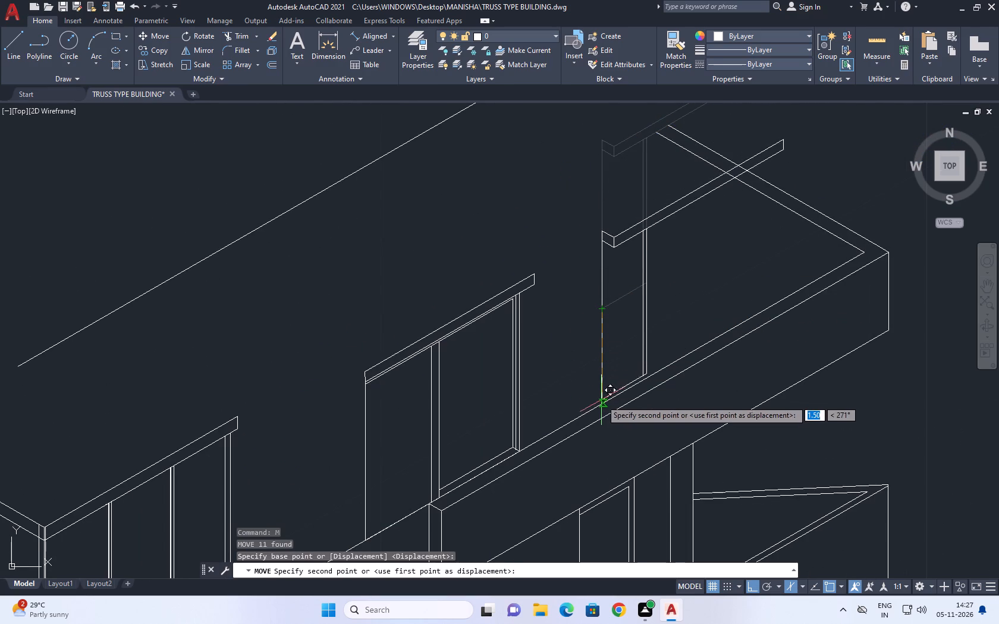
{"action": "left_click", "coordinate": [602, 404]}
Trim the two far parapet lines where they run past and through the narrow panel's top band.
{"action": "middle_click", "coordinate": [712, 193]}
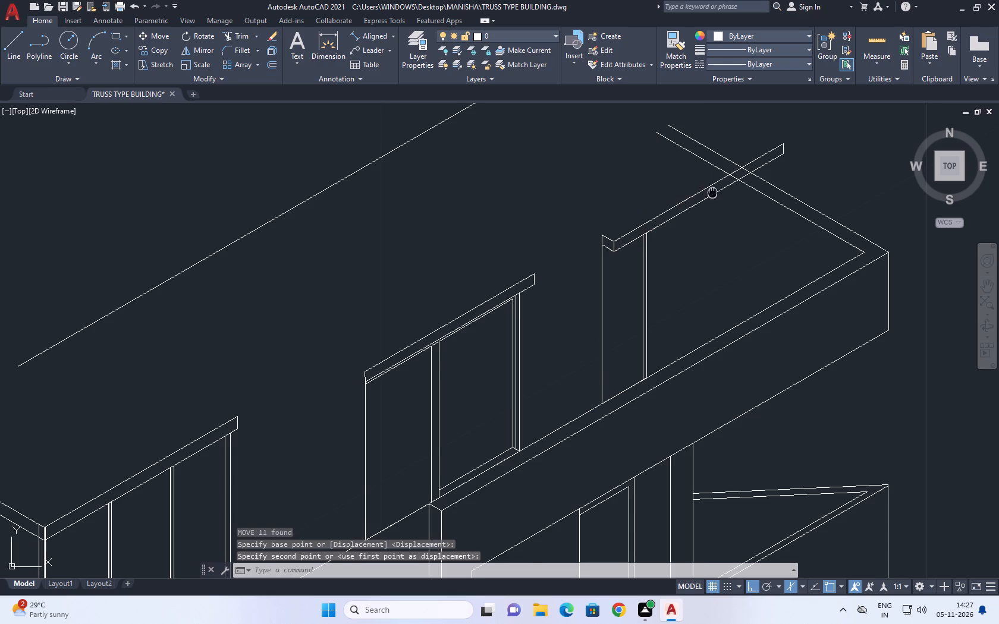
{"action": "scroll", "coordinate": [708, 219], "scroll_direction": "down", "scroll_amount": 2}
{"action": "middle_click_drag", "start_coordinate": [716, 223], "coordinate": [635, 198]}
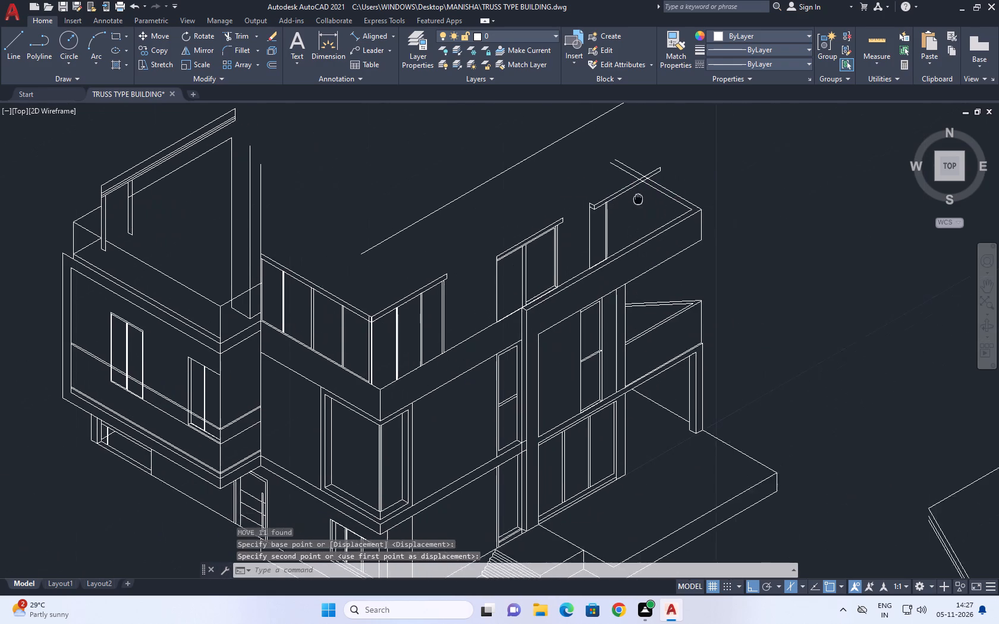
{"action": "middle_click_drag", "start_coordinate": [635, 198], "coordinate": [722, 276]}
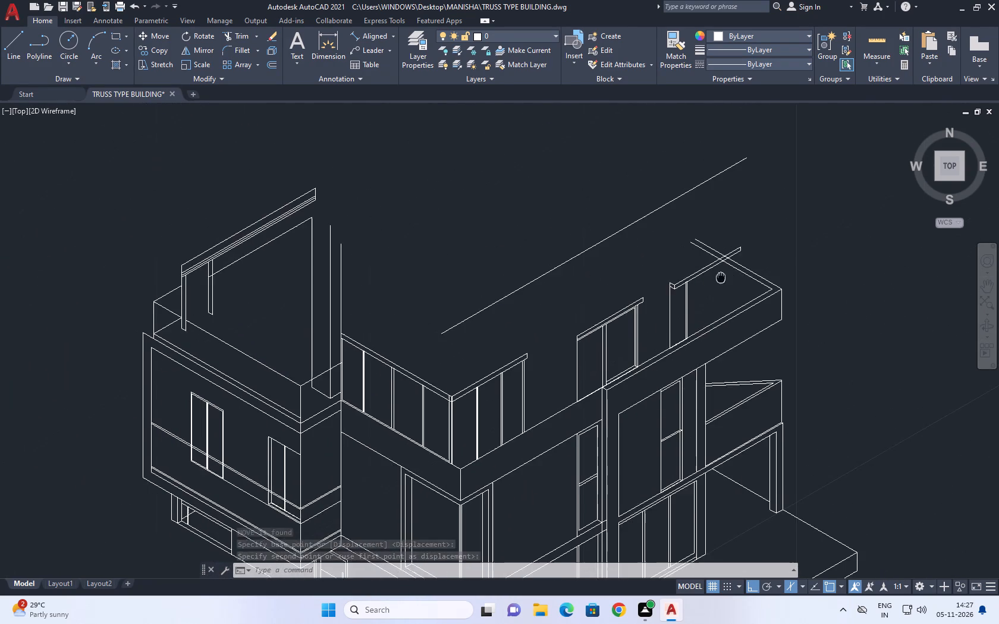
{"action": "scroll", "coordinate": [756, 270], "scroll_direction": "down", "scroll_amount": 1}
{"action": "middle_click_drag", "start_coordinate": [726, 288], "coordinate": [761, 306]}
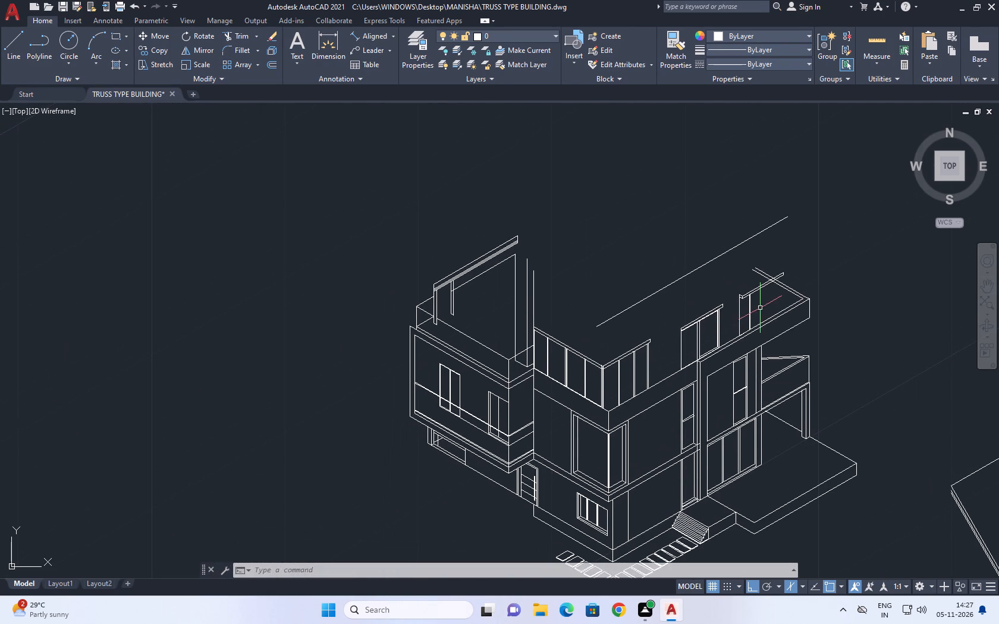
{"action": "key", "text": "t"}
{"action": "key", "text": "r"}
{"action": "key", "text": "space"}
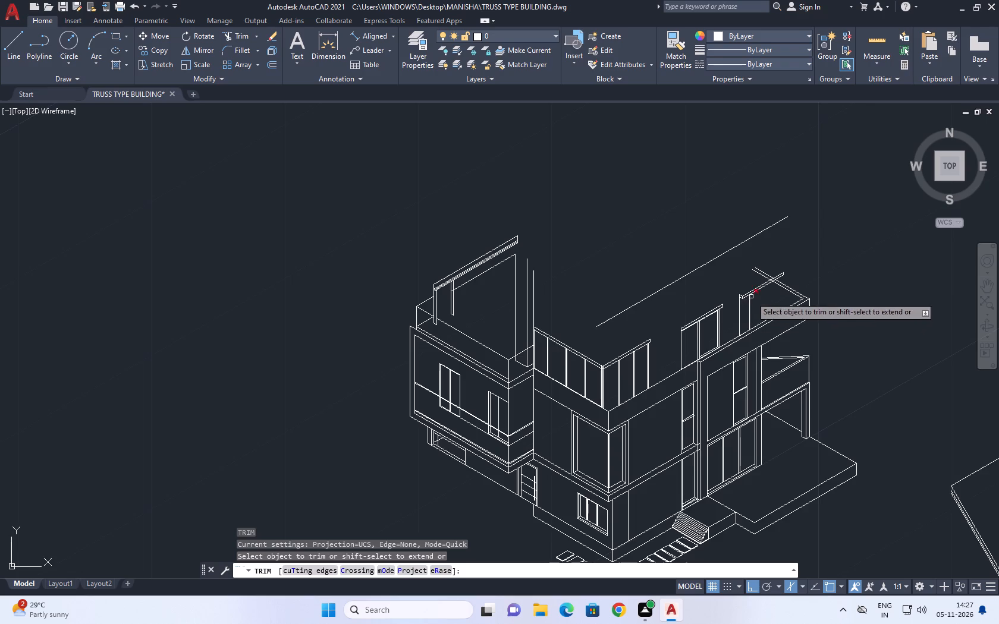
{"action": "scroll", "coordinate": [778, 266], "scroll_direction": "up", "scroll_amount": 3}
{"action": "left_click", "coordinate": [743, 280]}
{"action": "left_click", "coordinate": [638, 317]}
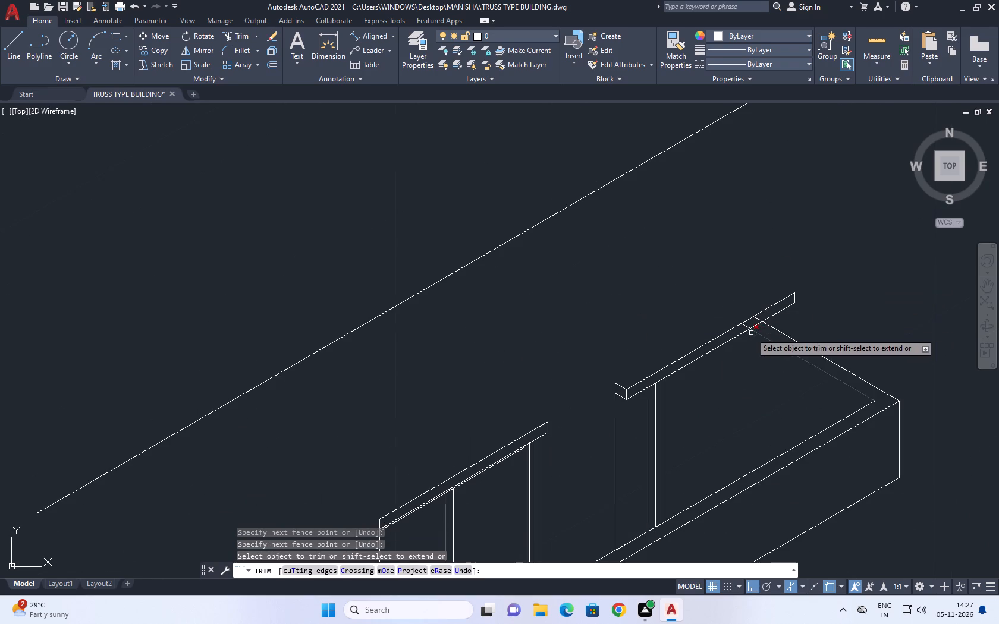
{"action": "scroll", "coordinate": [751, 333], "scroll_direction": "up", "scroll_amount": 1}
{"action": "middle_click_drag", "start_coordinate": [749, 345], "coordinate": [741, 328]}
{"action": "scroll", "coordinate": [741, 327], "scroll_direction": "up", "scroll_amount": 3}
{"action": "left_click", "coordinate": [765, 221]}
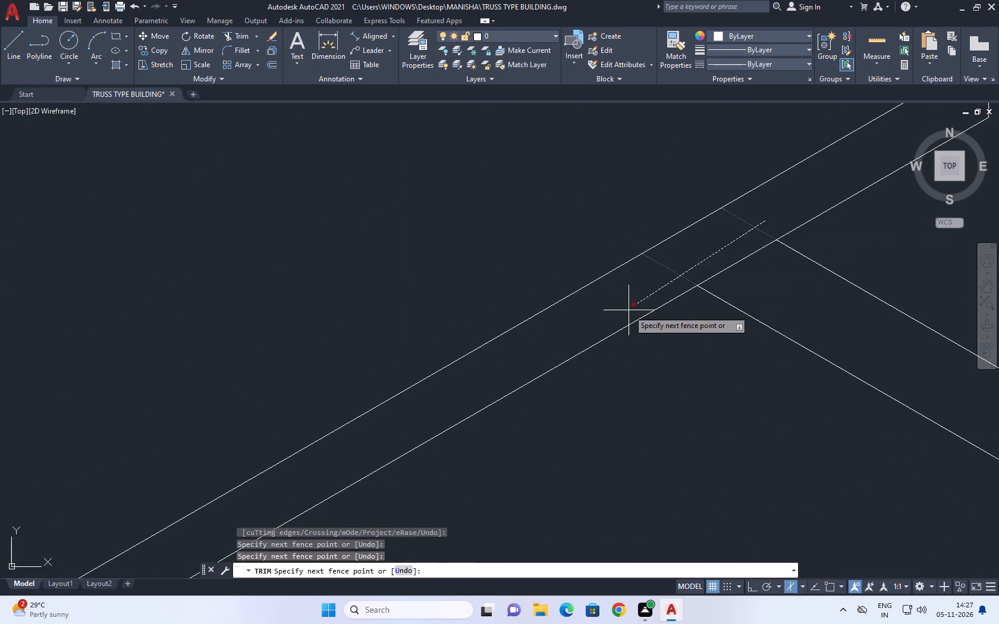
{"action": "left_click", "coordinate": [627, 311]}
{"action": "key", "text": "Escape"}
{"action": "scroll", "coordinate": [643, 206], "scroll_direction": "down", "scroll_amount": 4}
{"action": "middle_click_drag", "start_coordinate": [730, 262], "coordinate": [704, 272]}
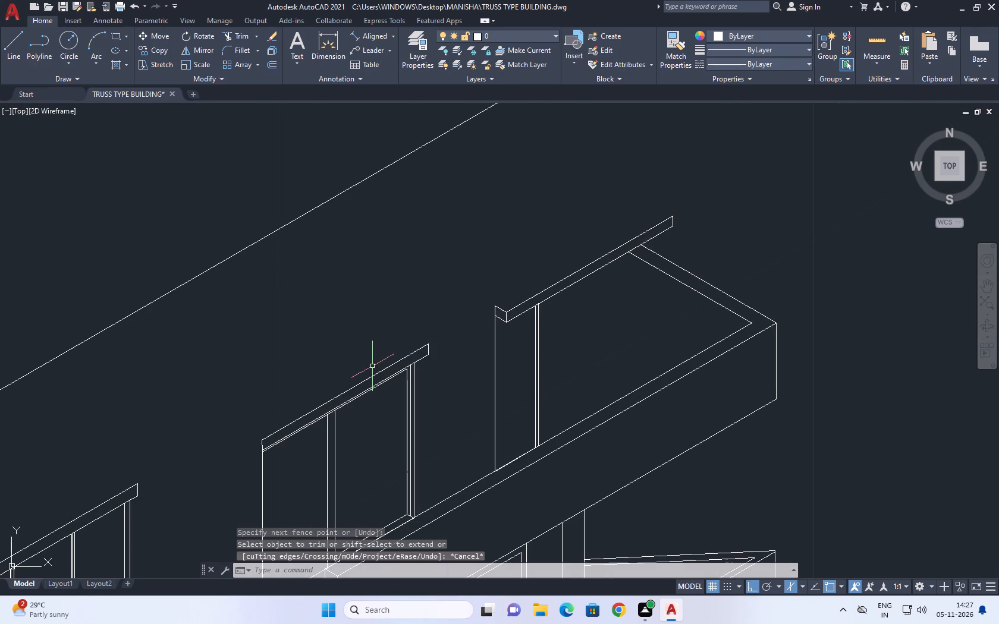